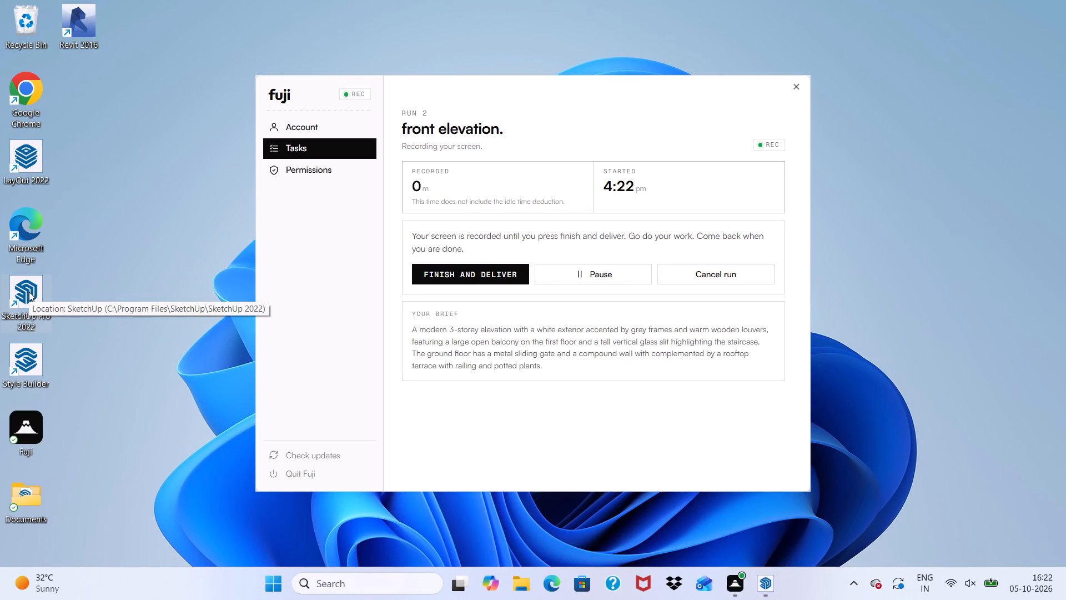
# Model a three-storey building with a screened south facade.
# Launch SketchUp Pro 2022 from the desktop.
pyautogui.doubleClick(32, 298)
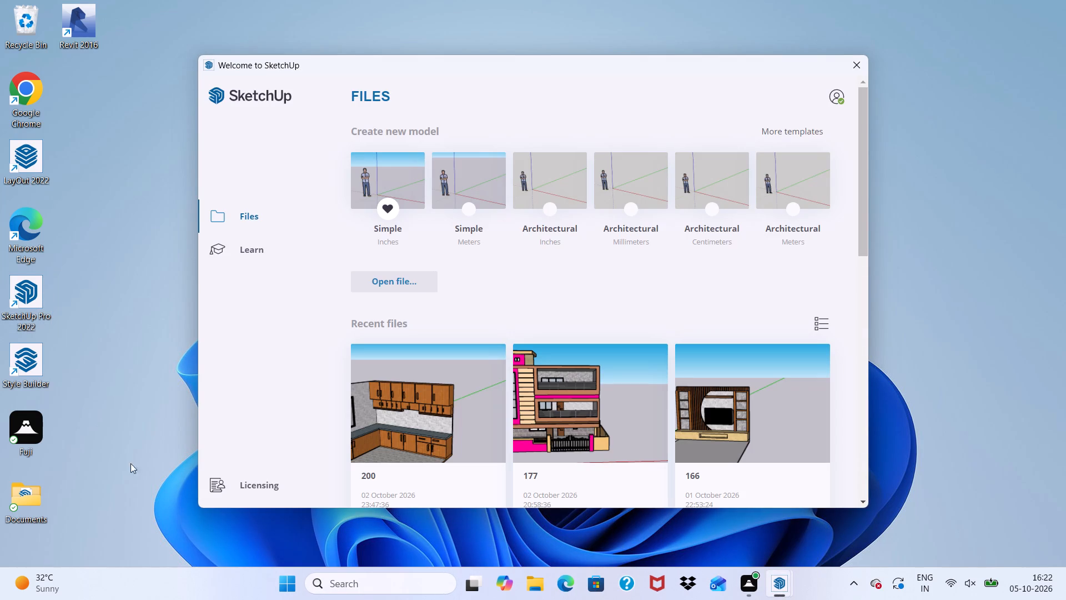
# Look through the thumbnails of recent model files on the welcome screen.
pyautogui.scroll(-4, 124, 370)
pyautogui.scroll(-5, 517, 356)
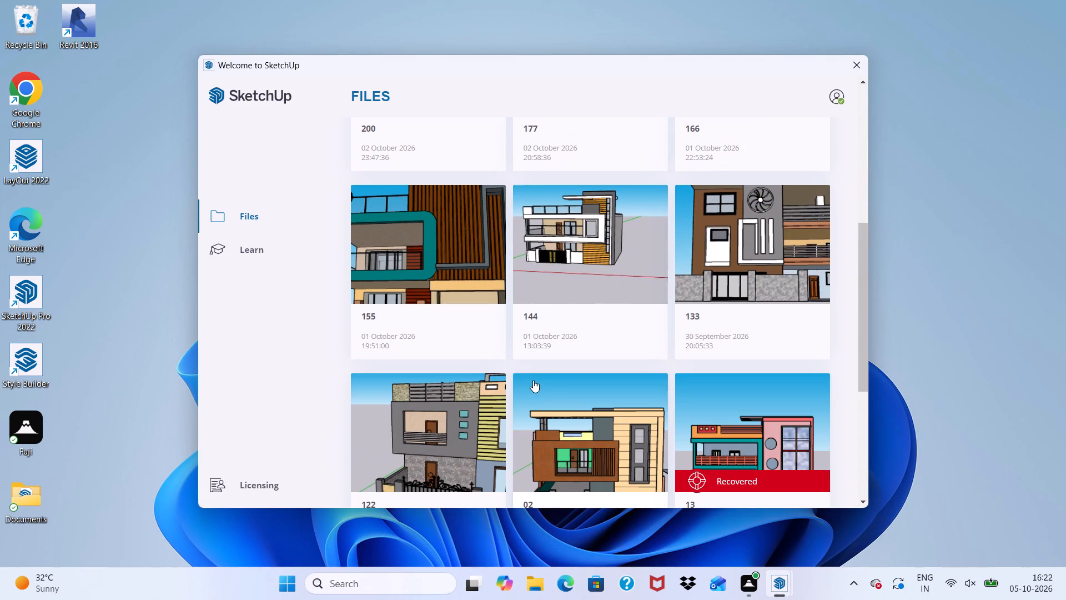
pyautogui.scroll(5, 491, 353)
pyautogui.scroll(1, 445, 272)
pyautogui.scroll(-3, 469, 289)
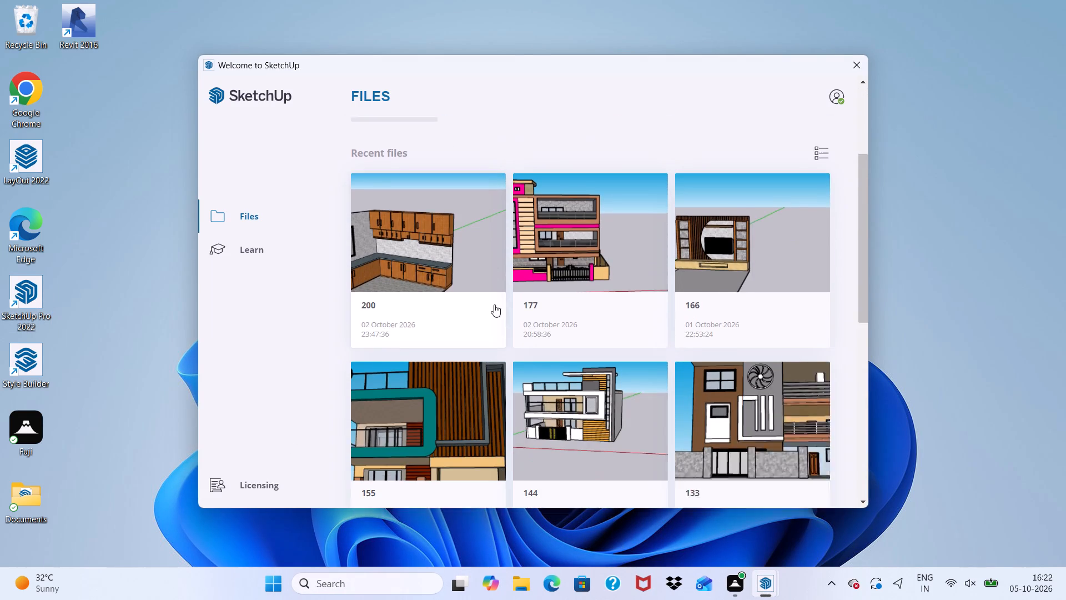
pyautogui.scroll(-3, 506, 318)
pyautogui.scroll(3, 469, 291)
pyautogui.scroll(3, 389, 257)
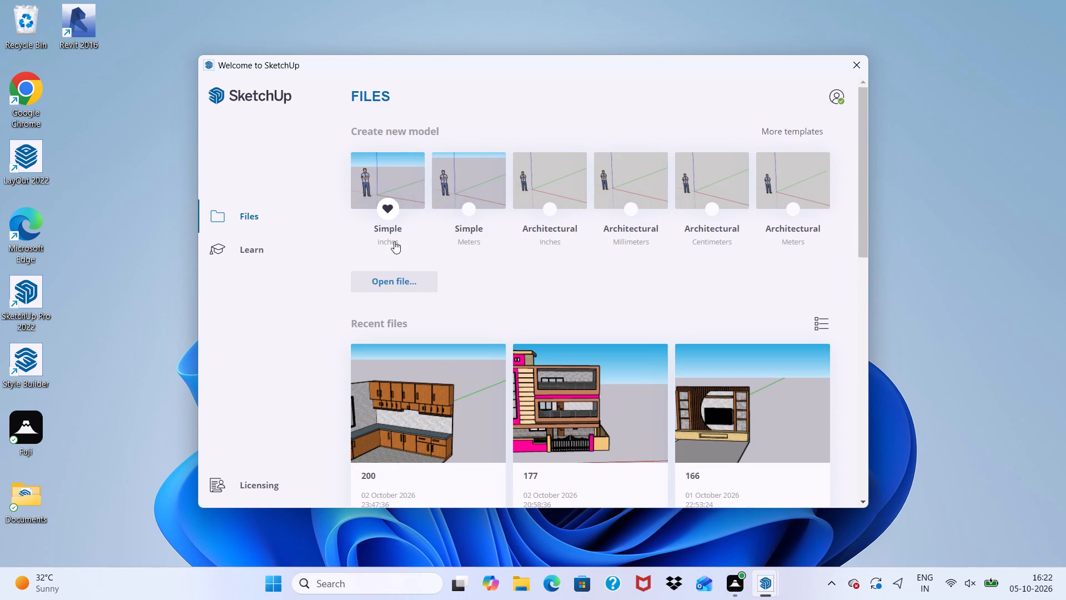
pyautogui.scroll(3, 390, 231)
# Start a new model from the Simple template in inches.
pyautogui.moveTo(389, 192); pyautogui.dragTo(396, 189)
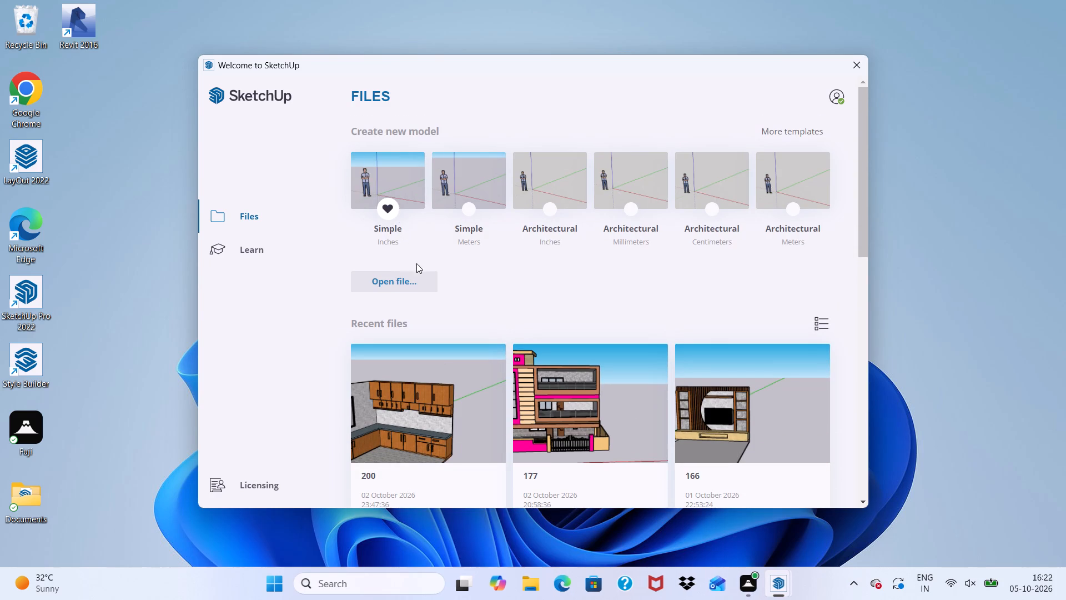
pyautogui.moveTo(375, 177); pyautogui.dragTo(388, 176)
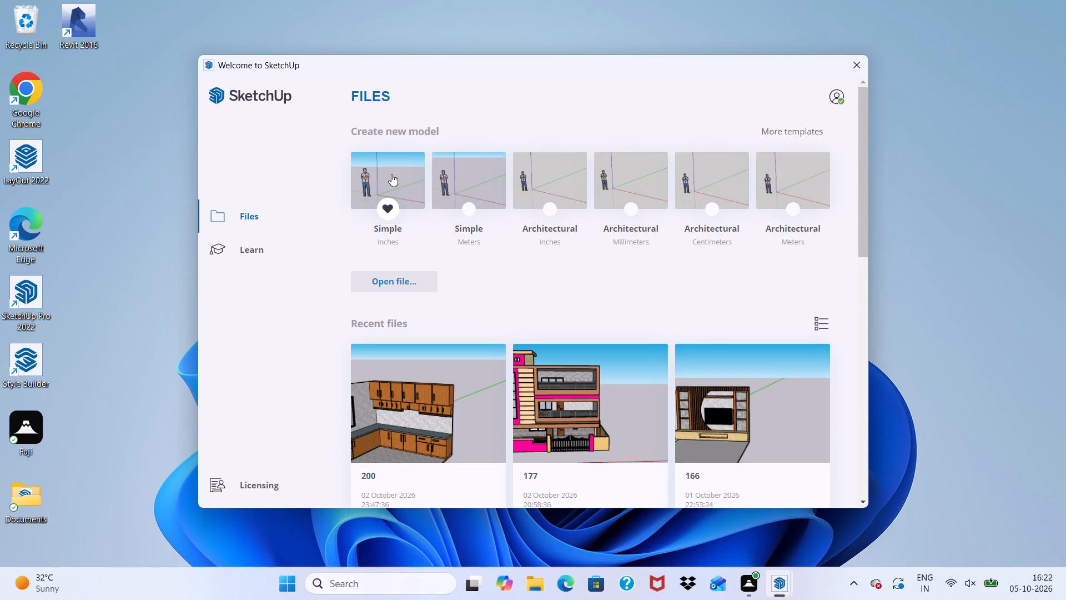
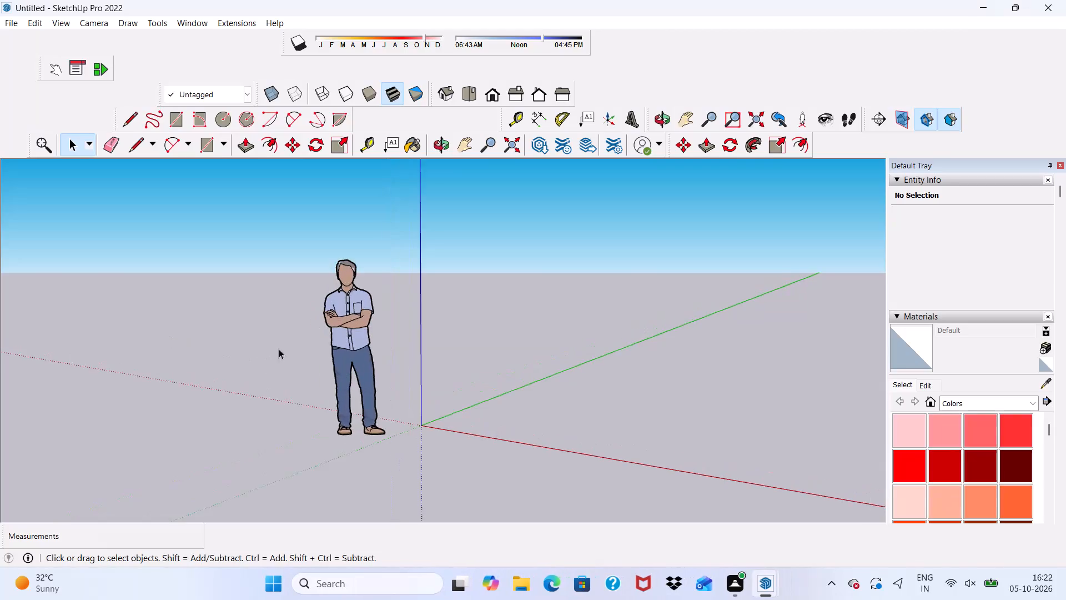
# Draw a 60' by 60' rectangle on the ground plane, on the positive side of the red axis, for the plot.
pyautogui.scroll(-6, 279, 349)
pyautogui.moveTo(281, 359); pyautogui.dragTo(365, 352, button='middle')
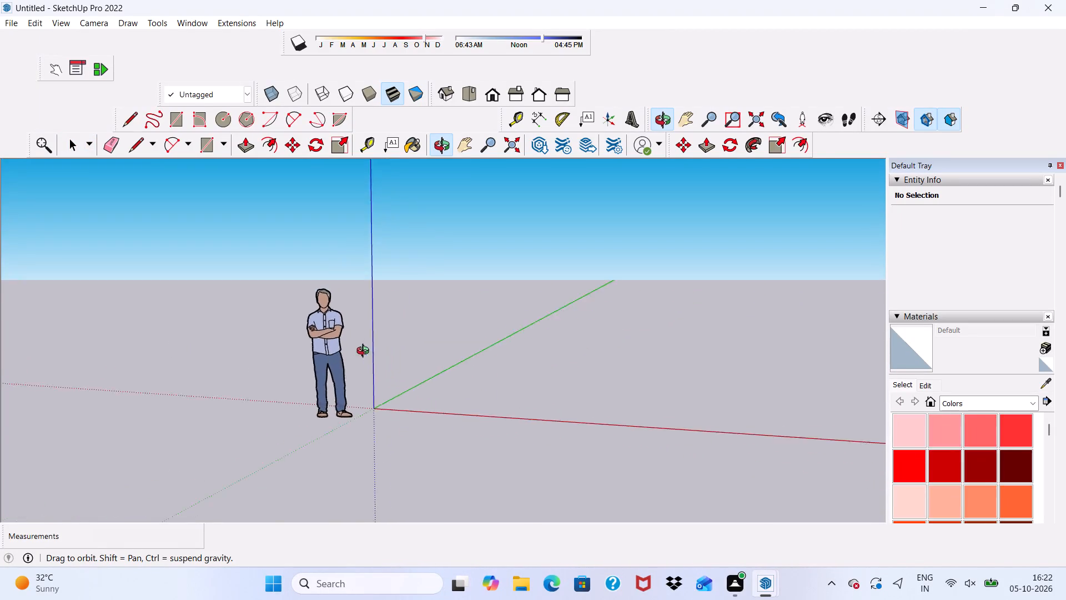
pyautogui.moveTo(365, 352); pyautogui.dragTo(433, 337, button='middle')
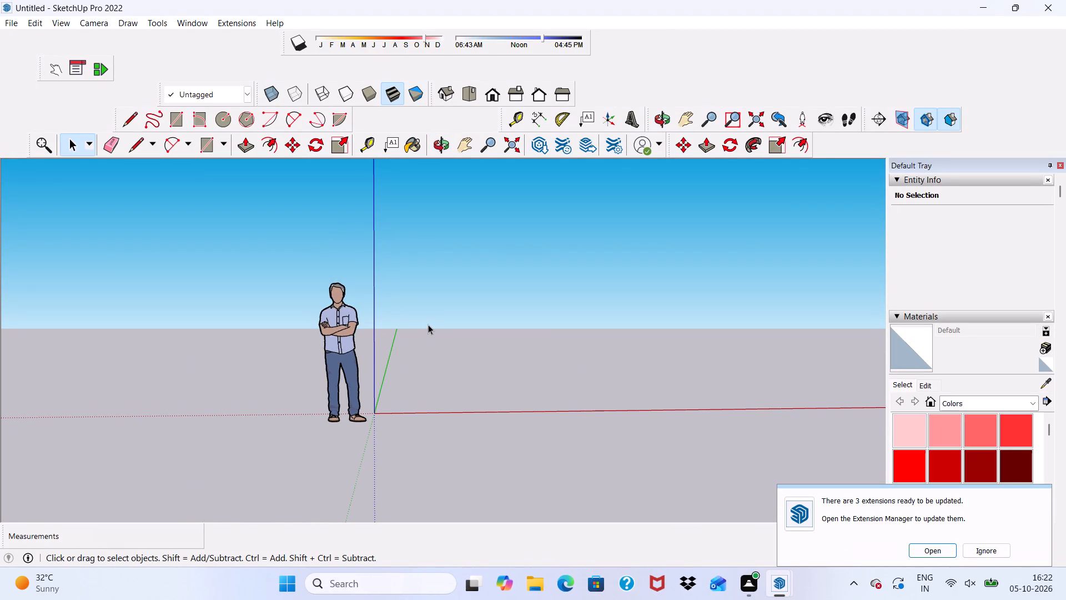
pyautogui.scroll(3, 530, 341)
pyautogui.moveTo(528, 336); pyautogui.dragTo(564, 353, button='middle')
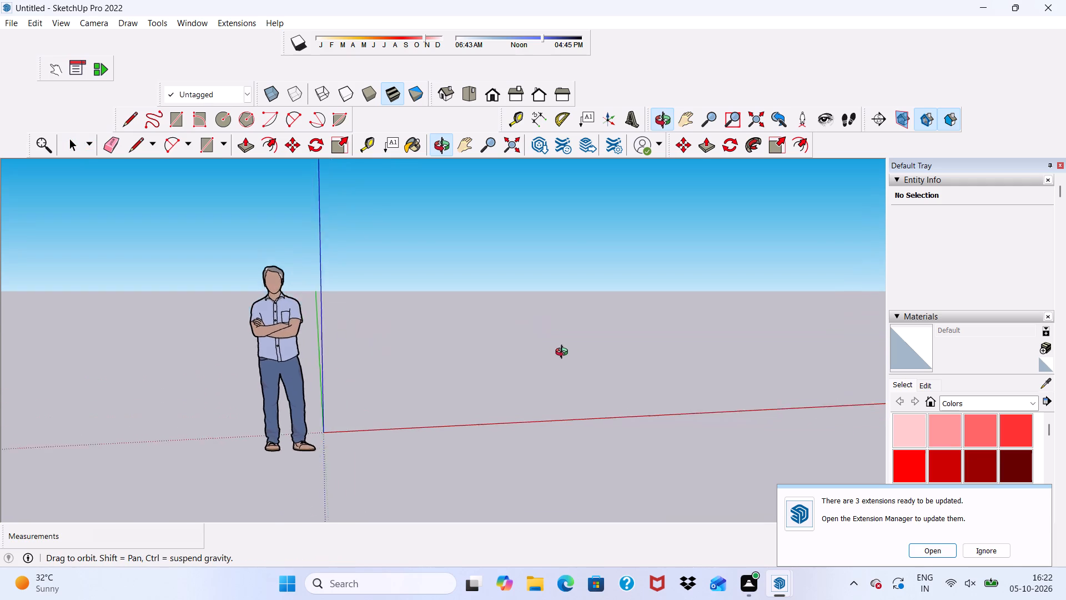
pyautogui.moveTo(564, 353); pyautogui.dragTo(499, 377, button='middle')
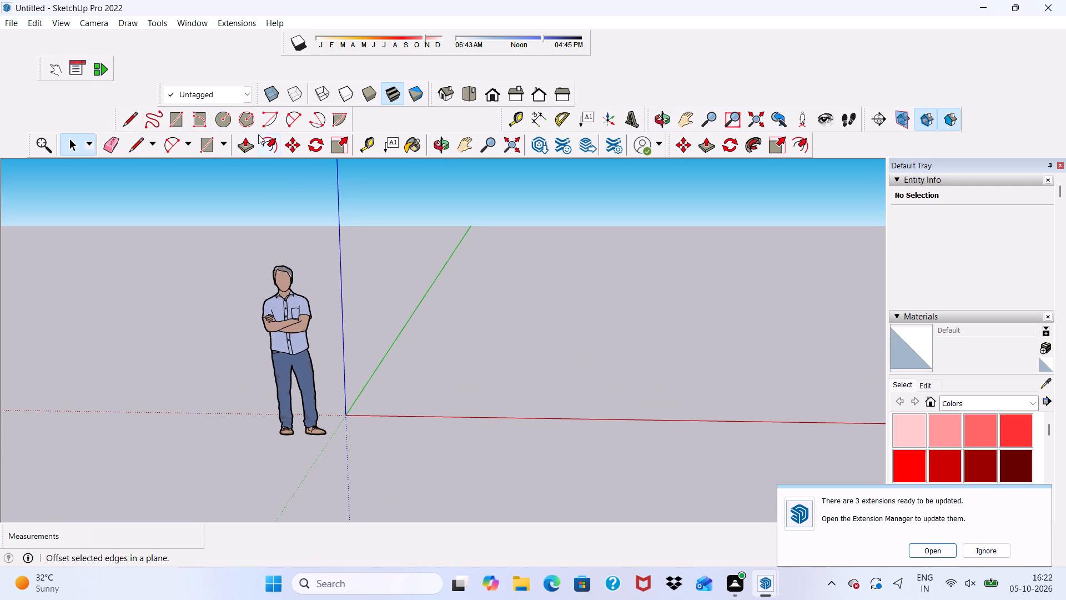
pyautogui.click(168, 114)
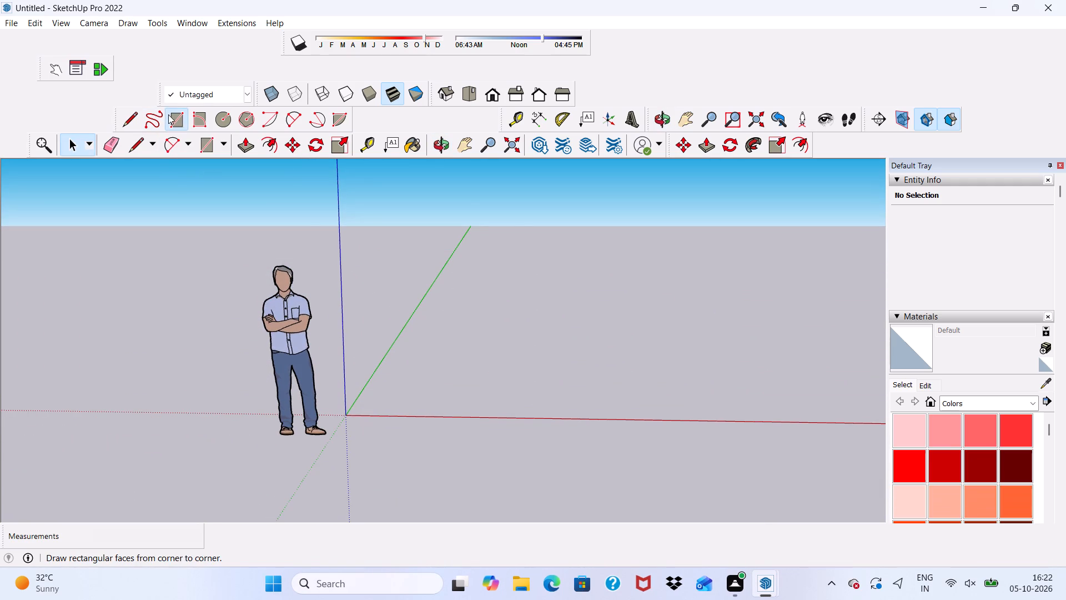
pyautogui.scroll(3, 514, 247)
pyautogui.moveTo(494, 294); pyautogui.dragTo(505, 297)
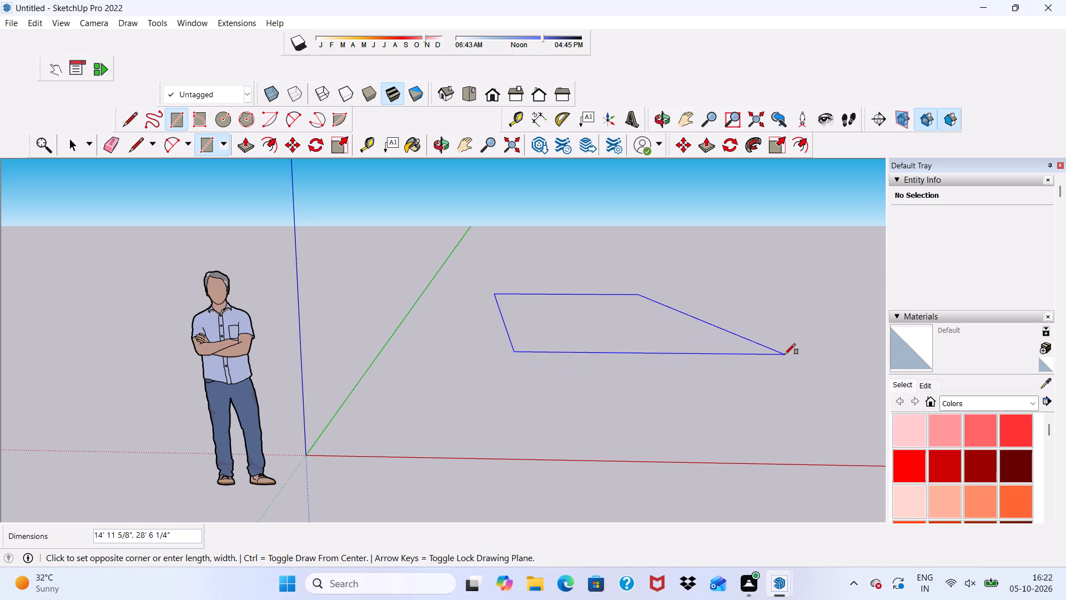
pyautogui.write('60')
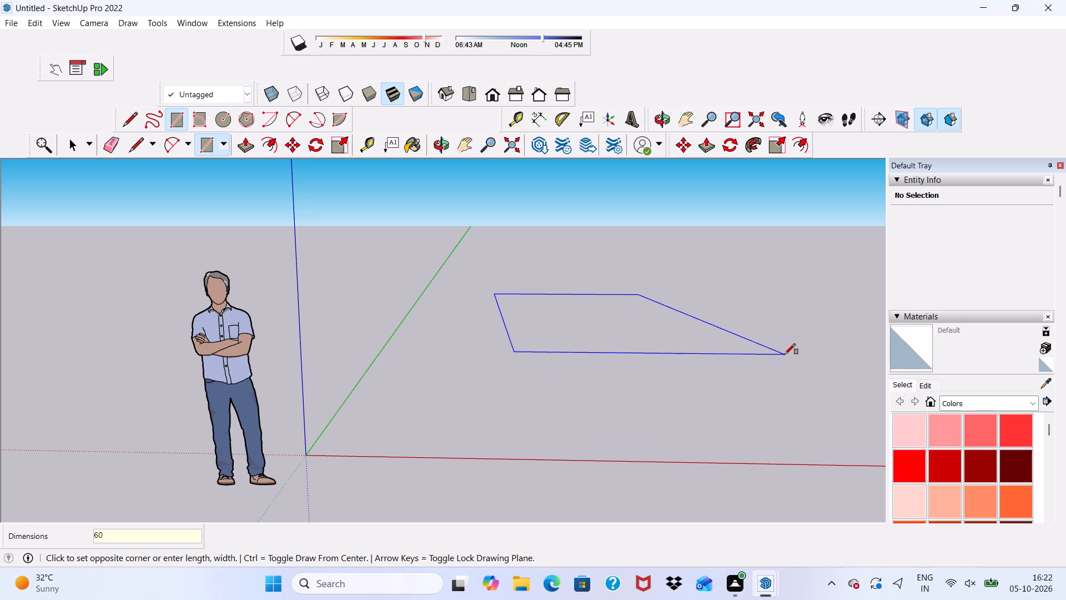
pyautogui.write("',60'")
pyautogui.press('Return')
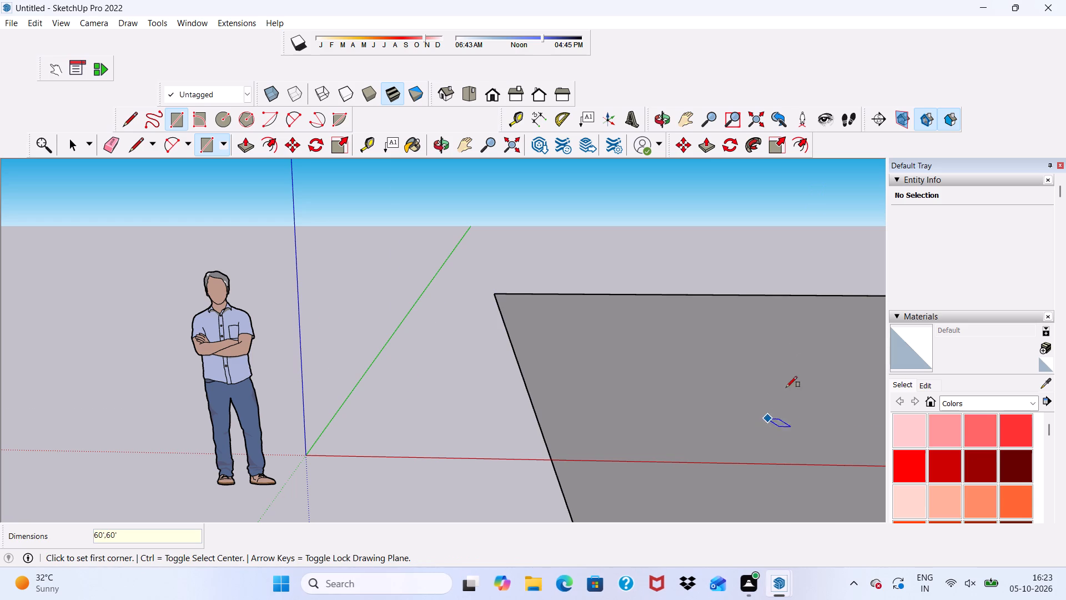
# Select the square plot face with its edges and move it back across the ground, away from the origin.
pyautogui.scroll(-4, 810, 235)
pyautogui.scroll(3, 675, 26)
pyautogui.scroll(-16, 662, 62)
pyautogui.scroll(1, 556, 306)
pyautogui.scroll(-3, 555, 311)
pyautogui.scroll(1, 589, 296)
pyautogui.scroll(-3, 591, 303)
pyautogui.moveTo(707, 277); pyautogui.dragTo(700, 334, button='middle')
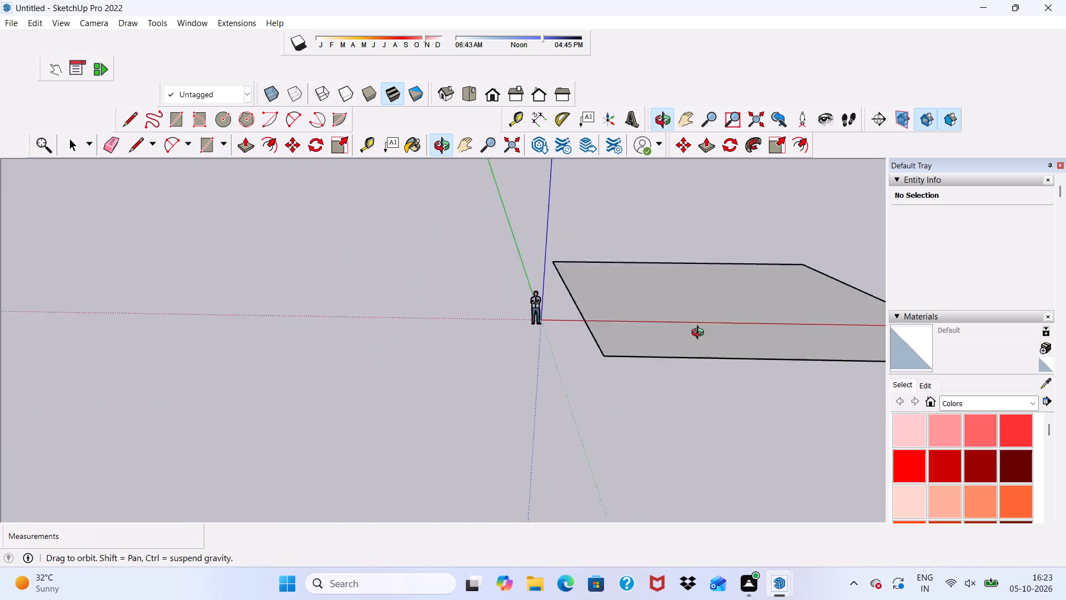
pyautogui.moveTo(700, 334); pyautogui.dragTo(659, 328, button='middle')
pyautogui.scroll(1, 643, 283)
pyautogui.scroll(-2, 630, 299)
pyautogui.press('space')
pyautogui.scroll(8, 583, 321)
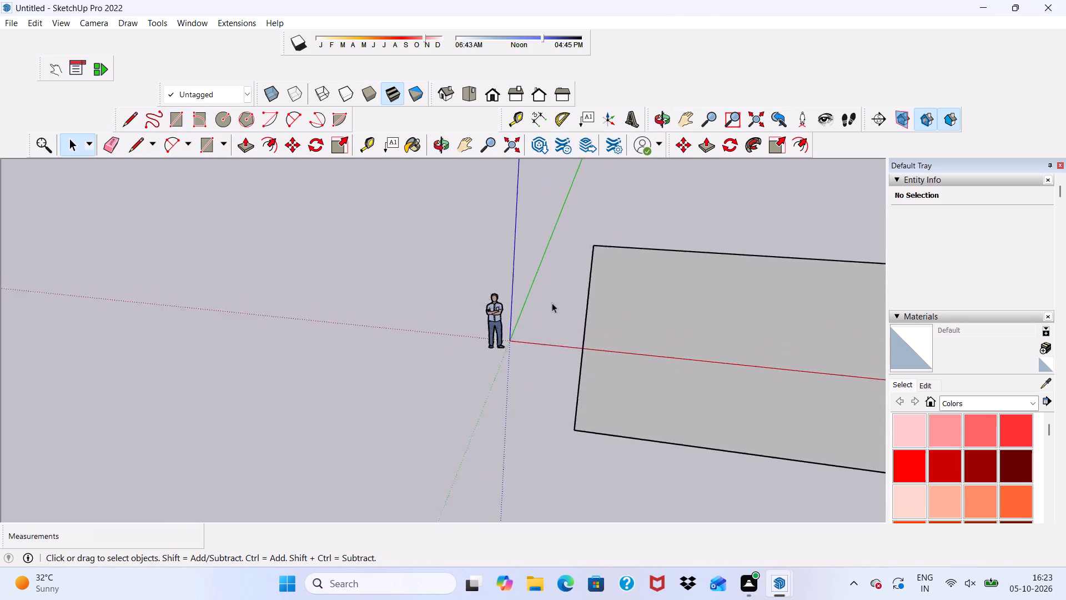
pyautogui.scroll(7, 552, 303)
pyautogui.scroll(-15, 438, 342)
pyautogui.moveTo(334, 382); pyautogui.dragTo(444, 333, button='middle')
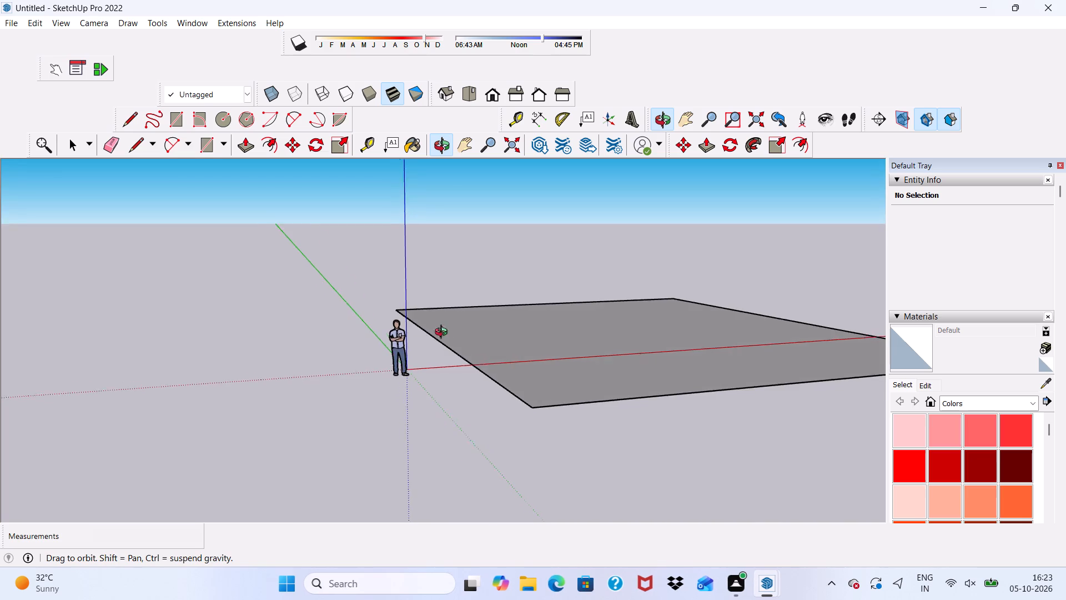
pyautogui.moveTo(444, 333); pyautogui.dragTo(423, 345, button='middle')
pyautogui.scroll(4, 461, 347)
pyautogui.doubleClick(485, 312)
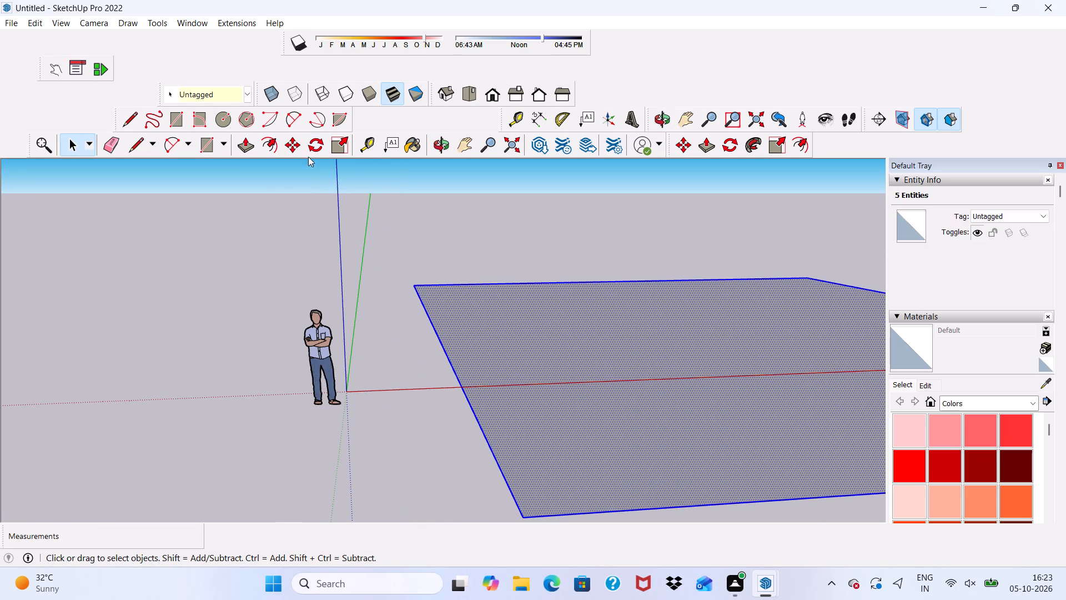
pyautogui.click(289, 138)
pyautogui.scroll(2, 411, 263)
pyautogui.moveTo(421, 290); pyautogui.dragTo(424, 281)
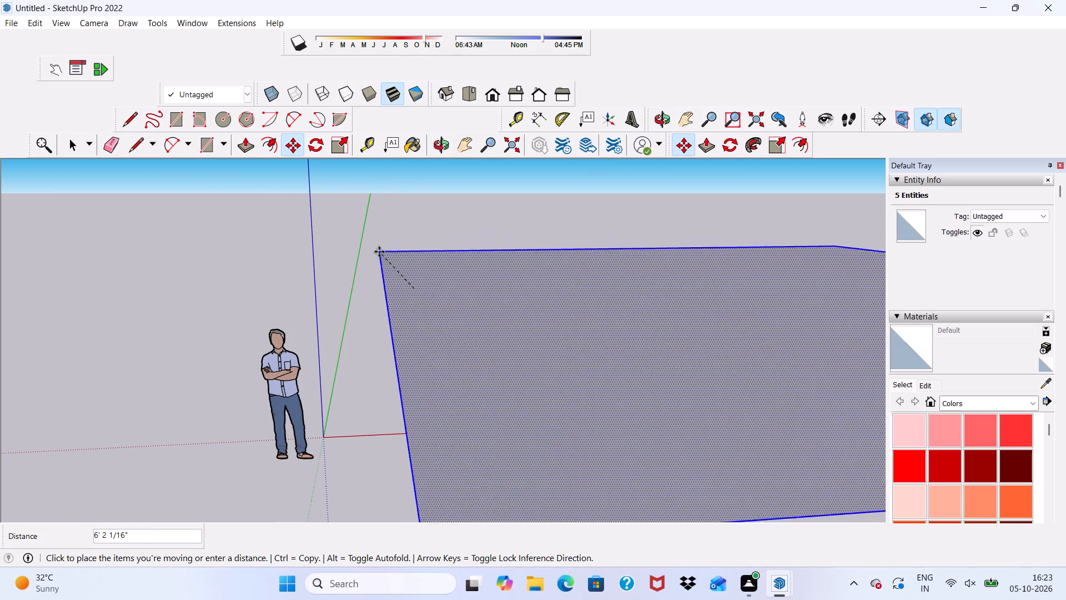
pyautogui.click(388, 236)
pyautogui.scroll(3, 459, 307)
pyautogui.moveTo(458, 309); pyautogui.dragTo(522, 222, button='middle')
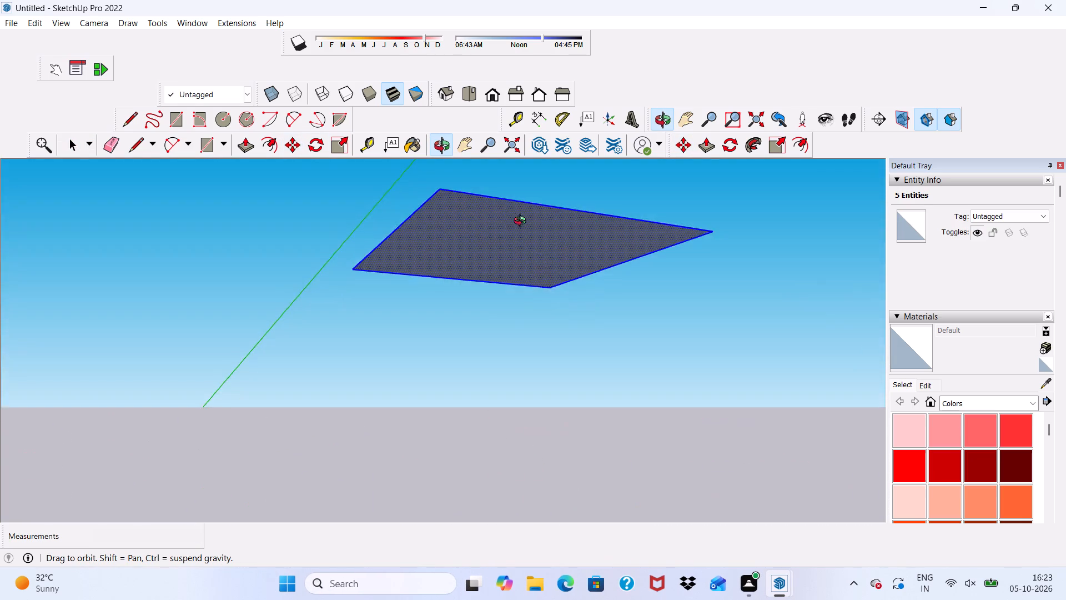
pyautogui.moveTo(522, 222); pyautogui.dragTo(408, 374, button='middle')
pyautogui.scroll(2, 386, 303)
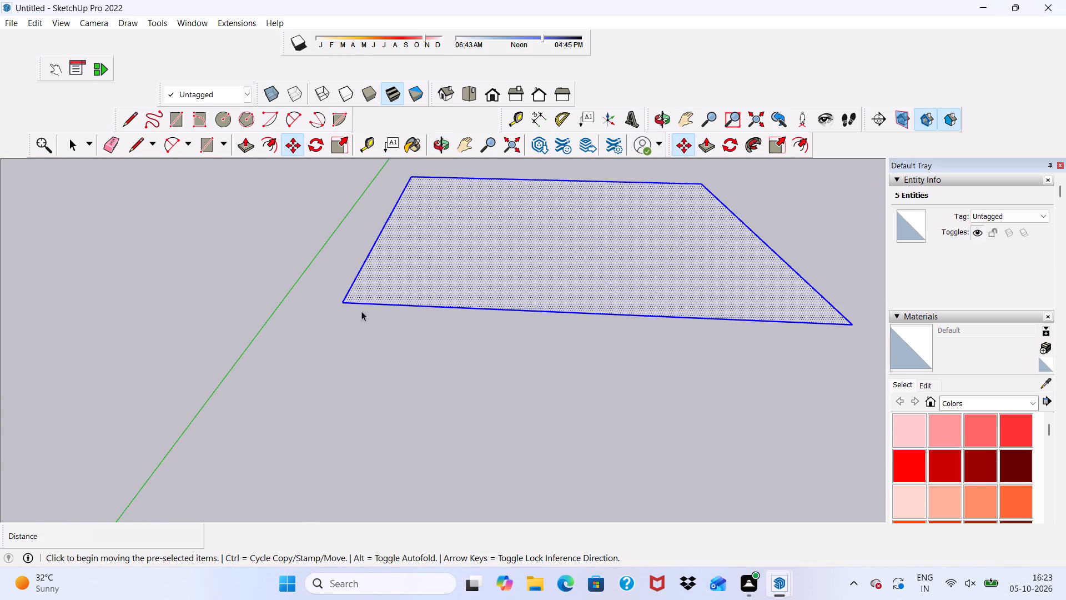
pyautogui.press('space')
# Move the selected plot by its front corner across the ground, farther from the green axis, and deselect it.
pyautogui.scroll(-7, 402, 224)
pyautogui.scroll(2, 450, 326)
pyautogui.scroll(-5, 451, 331)
pyautogui.moveTo(521, 290); pyautogui.dragTo(523, 357, button='middle')
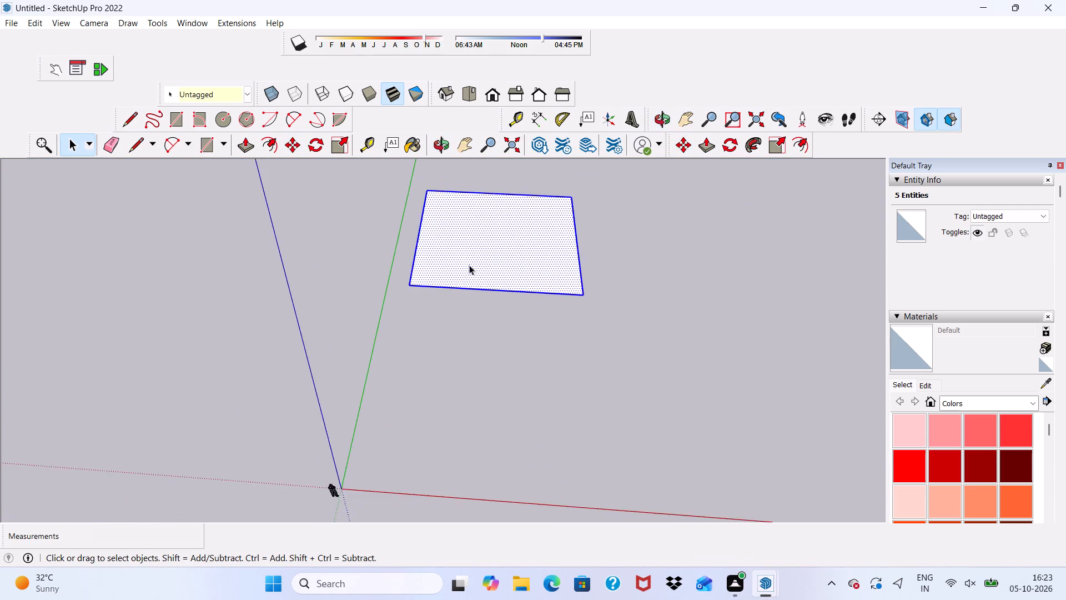
pyautogui.scroll(4, 464, 254)
pyautogui.click(288, 143)
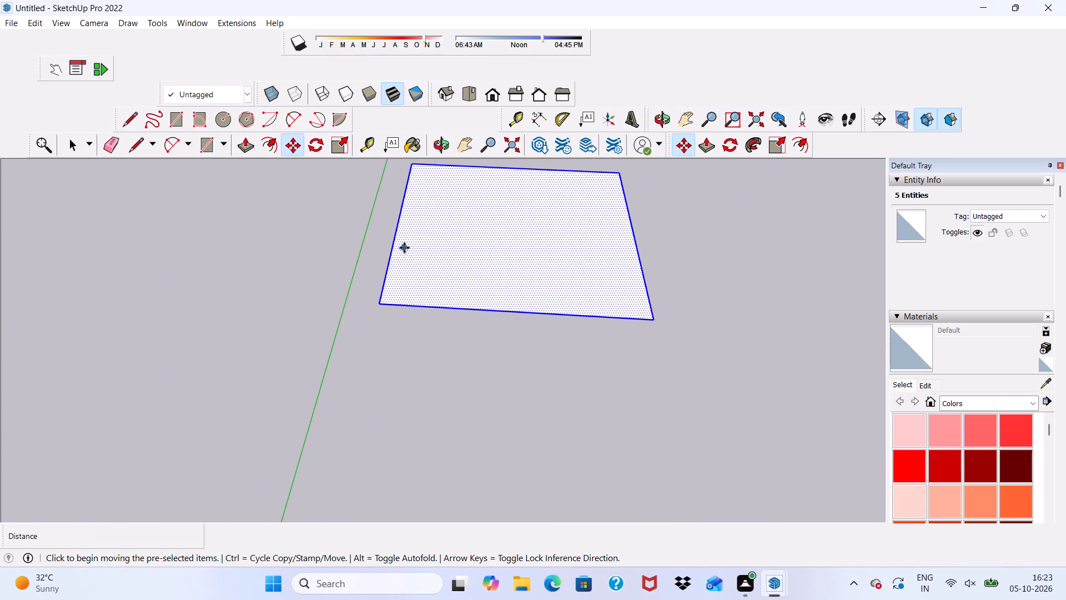
pyautogui.scroll(-2, 475, 272)
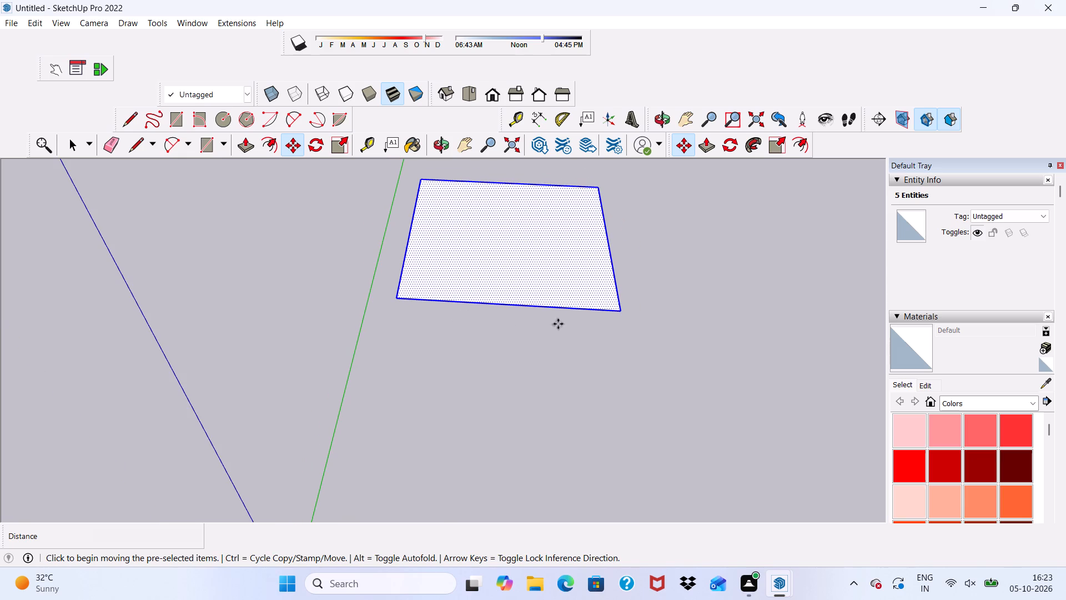
pyautogui.moveTo(622, 311); pyautogui.dragTo(780, 418)
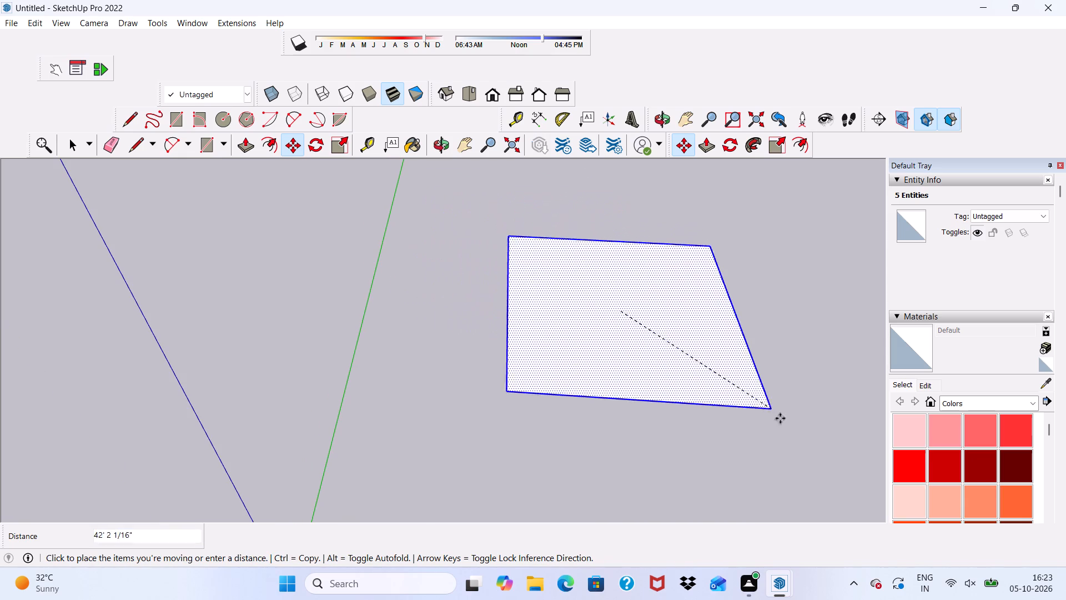
pyautogui.moveTo(780, 418); pyautogui.dragTo(829, 454)
pyautogui.press('space')
pyautogui.click(312, 338)
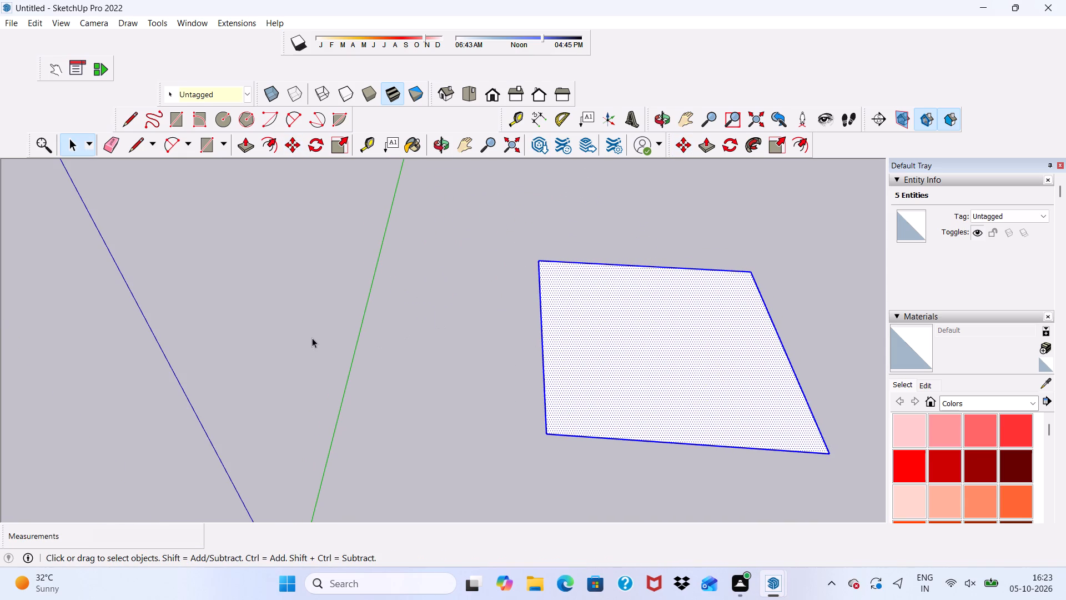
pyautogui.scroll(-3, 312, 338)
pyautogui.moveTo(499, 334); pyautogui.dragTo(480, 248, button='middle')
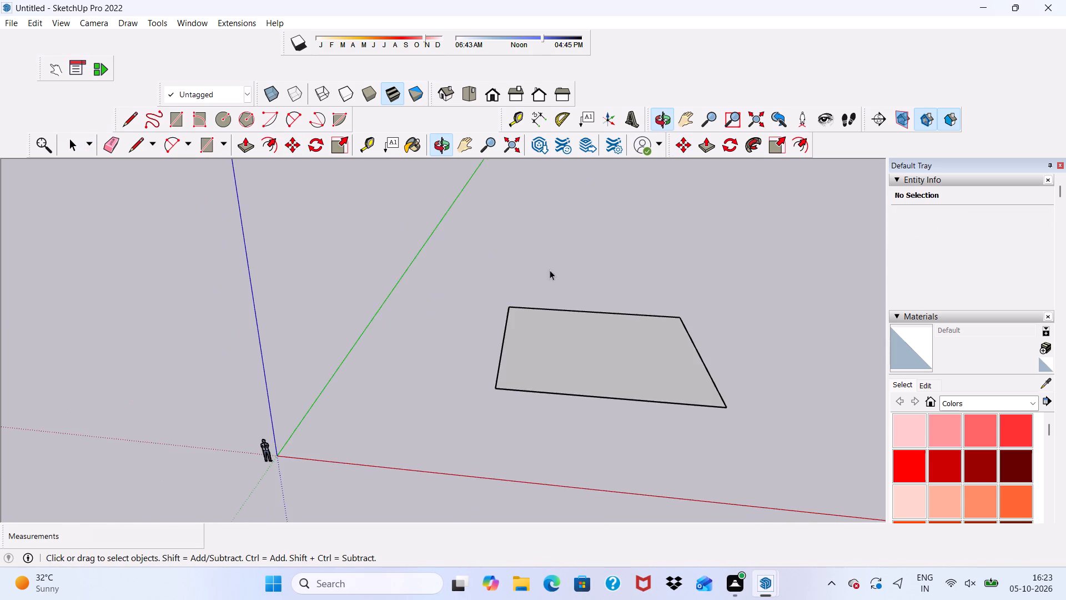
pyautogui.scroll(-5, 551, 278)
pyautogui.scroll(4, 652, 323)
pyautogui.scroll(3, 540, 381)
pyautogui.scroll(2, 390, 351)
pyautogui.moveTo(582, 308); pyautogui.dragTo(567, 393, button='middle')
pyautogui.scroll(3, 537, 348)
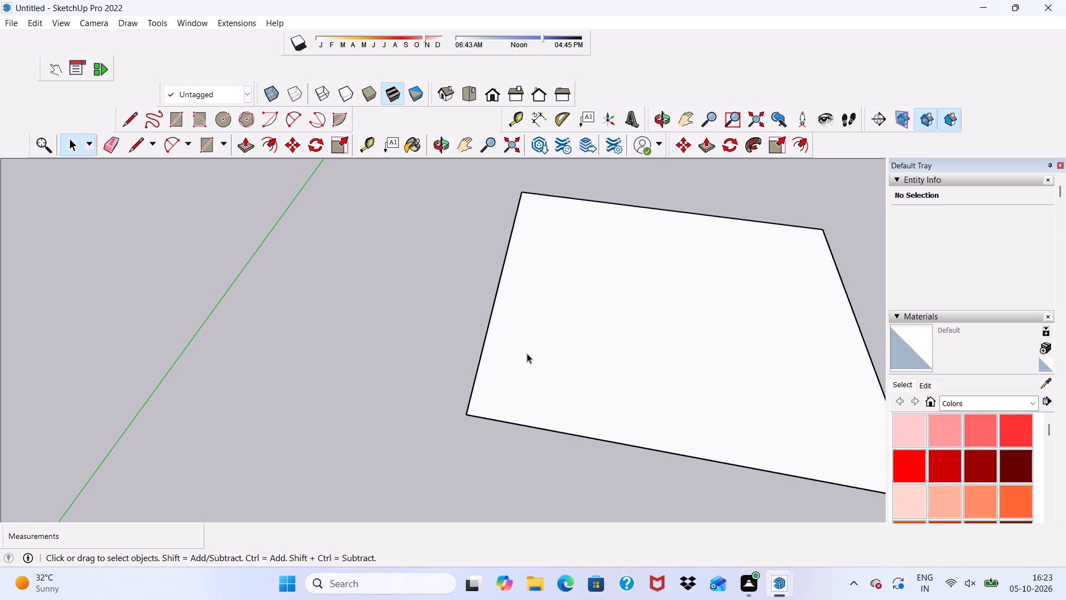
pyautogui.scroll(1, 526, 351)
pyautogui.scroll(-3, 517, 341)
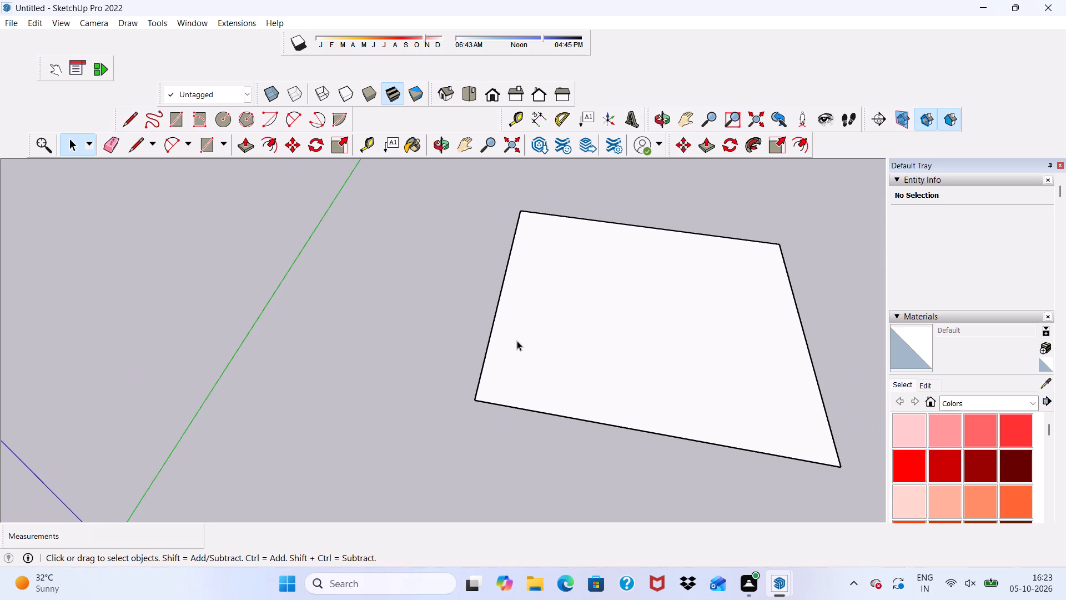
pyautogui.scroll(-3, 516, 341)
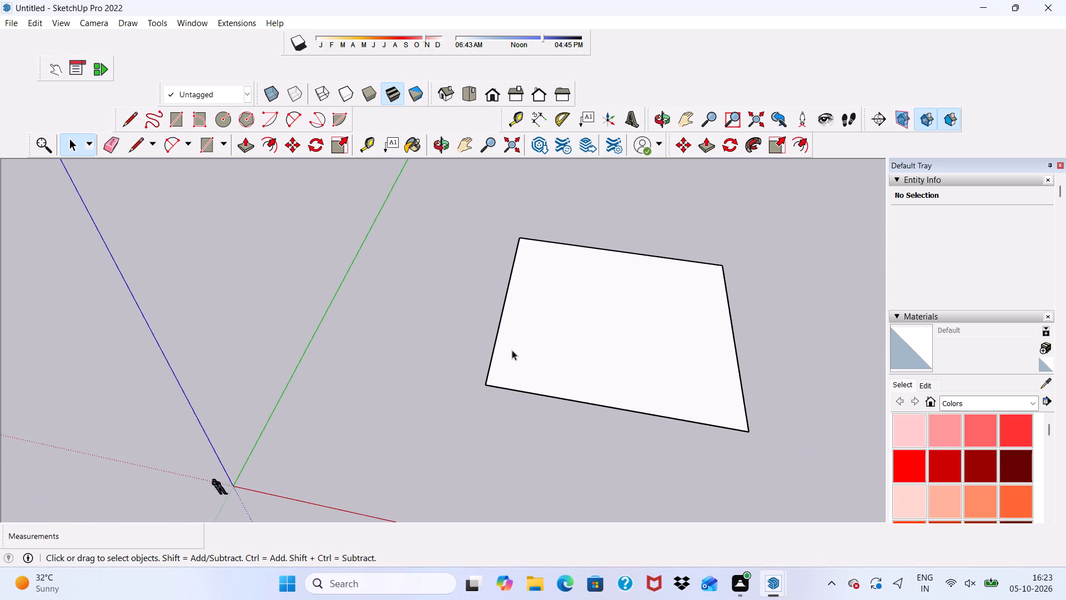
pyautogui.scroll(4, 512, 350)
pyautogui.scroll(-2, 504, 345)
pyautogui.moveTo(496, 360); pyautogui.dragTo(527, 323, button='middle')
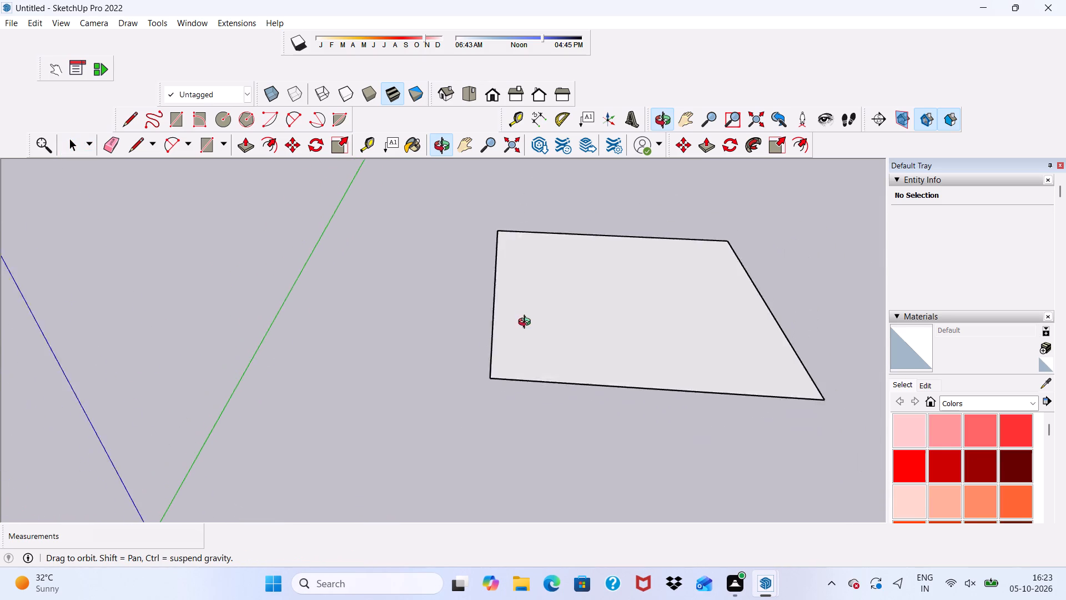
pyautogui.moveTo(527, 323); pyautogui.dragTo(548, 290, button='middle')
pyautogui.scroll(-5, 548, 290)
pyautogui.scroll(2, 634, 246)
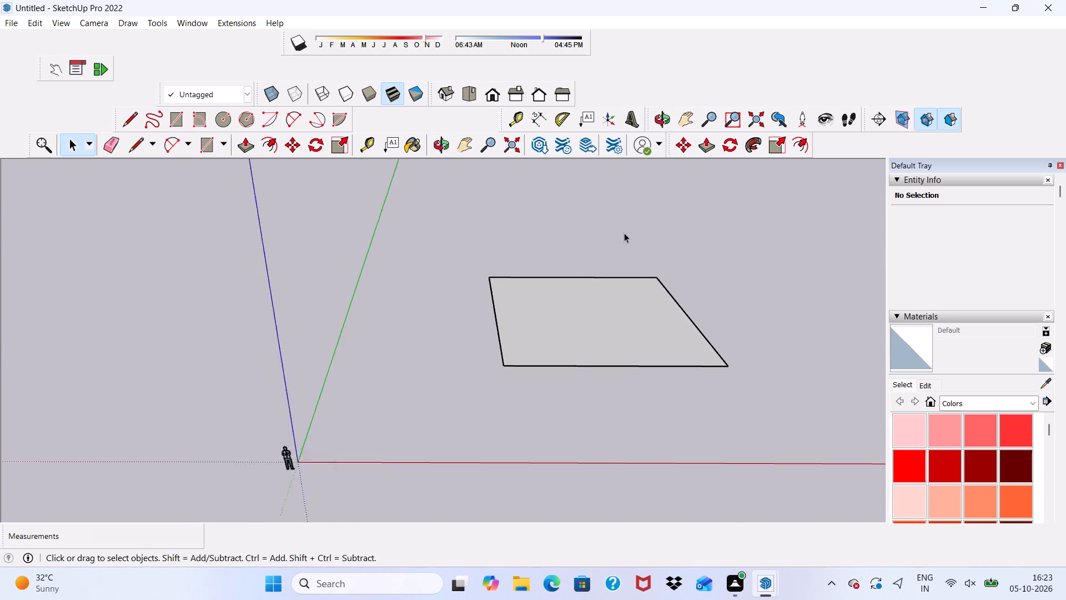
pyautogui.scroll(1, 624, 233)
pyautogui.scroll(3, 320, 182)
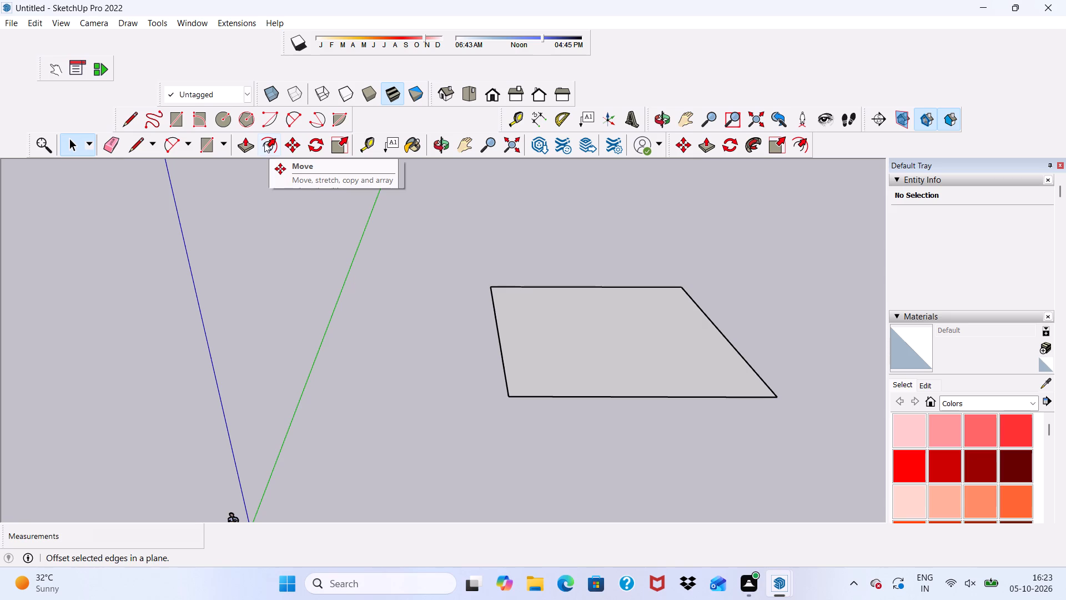
# Offset the plot's outline inward by 9" to mark the compound wall thickness.
pyautogui.click(264, 143)
pyautogui.scroll(3, 549, 324)
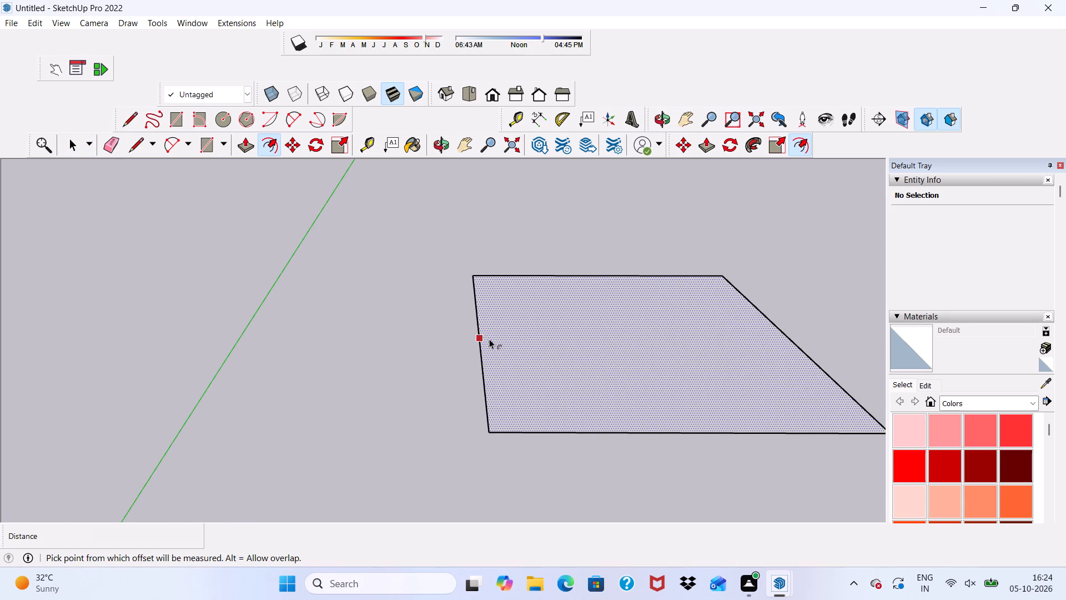
pyautogui.click(489, 339)
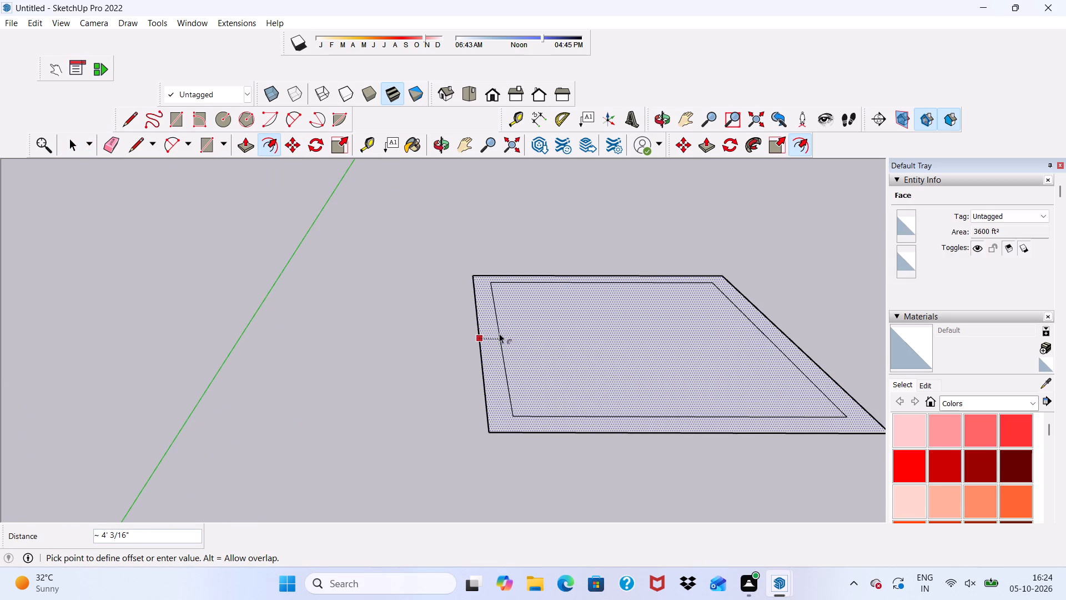
pyautogui.press('9')
pyautogui.hotkey('shift', '"')
pyautogui.press('Return')
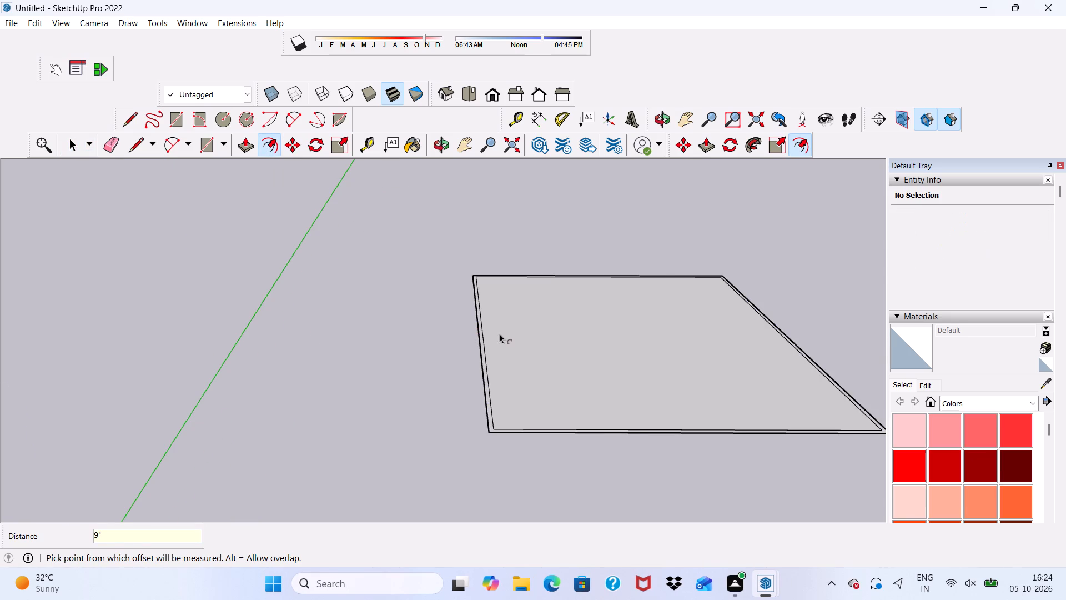
pyautogui.scroll(6, 596, 288)
pyautogui.scroll(-1, 465, 296)
pyautogui.scroll(1, 460, 297)
pyautogui.scroll(-4, 457, 298)
pyautogui.scroll(3, 506, 256)
pyautogui.scroll(-1, 516, 253)
pyautogui.scroll(1, 531, 248)
pyautogui.scroll(-1, 540, 248)
pyautogui.press('space')
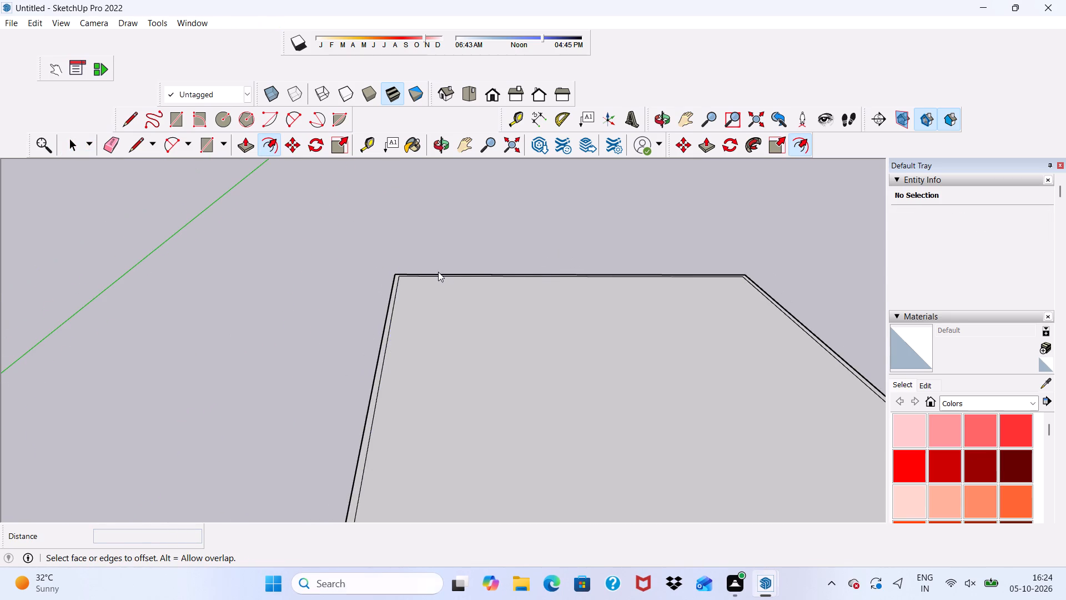
pyautogui.scroll(-1, 432, 258)
pyautogui.click(259, 284)
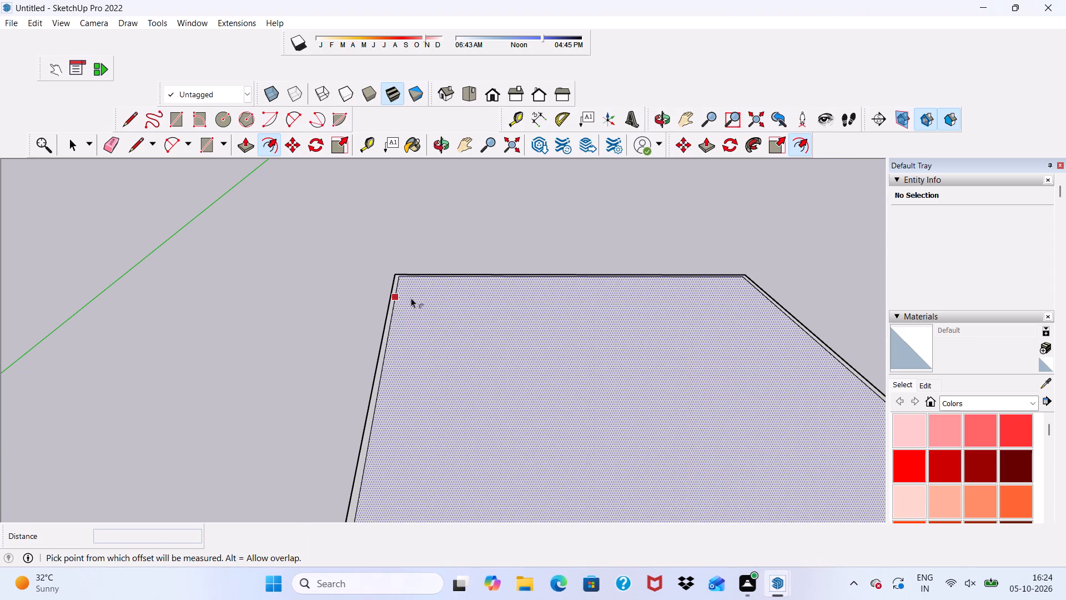
pyautogui.click(320, 284)
pyautogui.press('space')
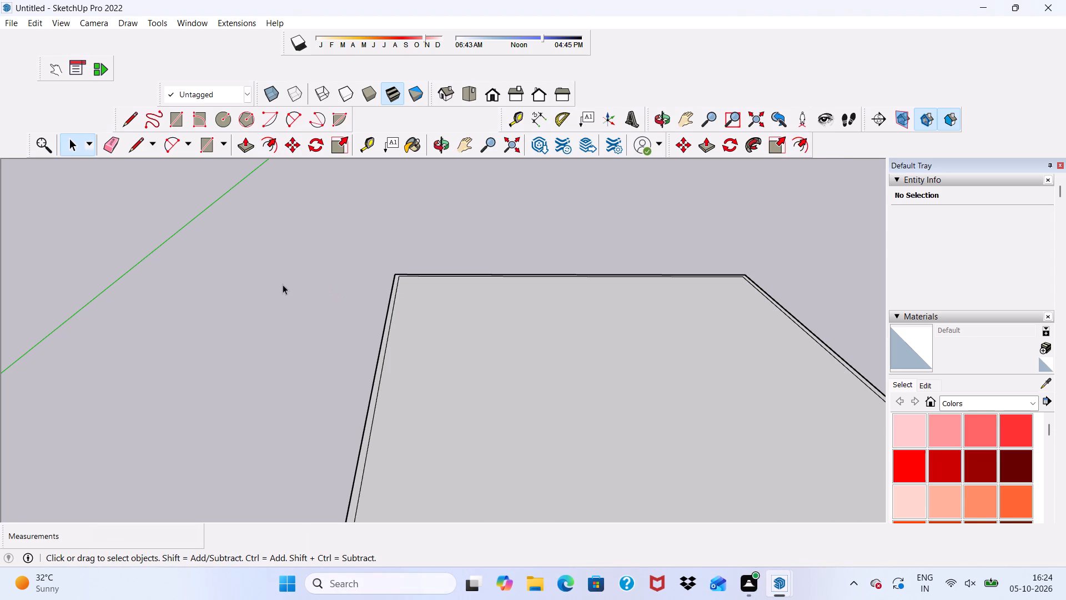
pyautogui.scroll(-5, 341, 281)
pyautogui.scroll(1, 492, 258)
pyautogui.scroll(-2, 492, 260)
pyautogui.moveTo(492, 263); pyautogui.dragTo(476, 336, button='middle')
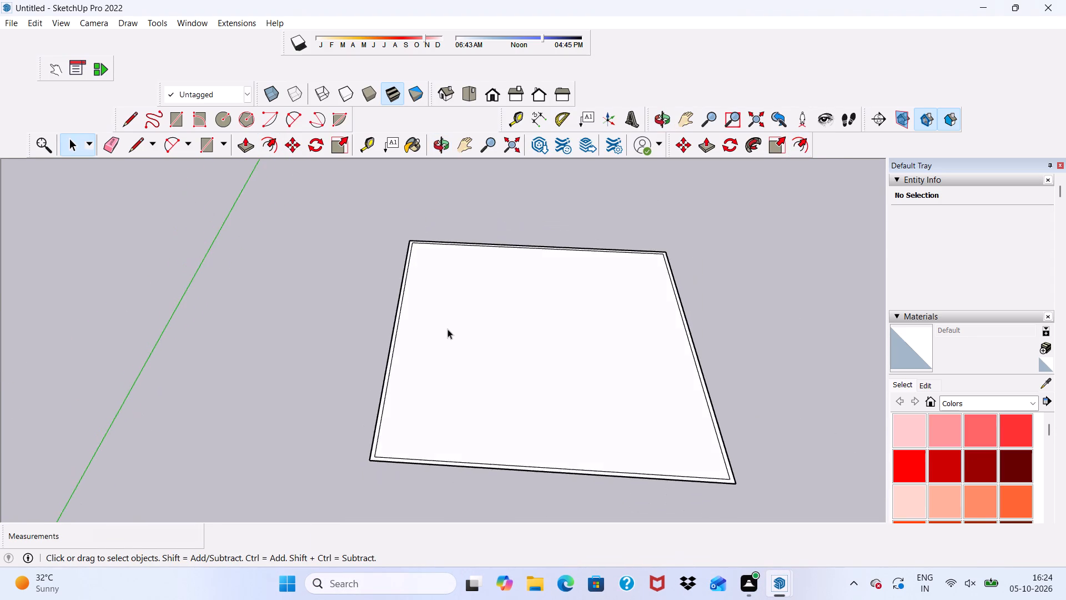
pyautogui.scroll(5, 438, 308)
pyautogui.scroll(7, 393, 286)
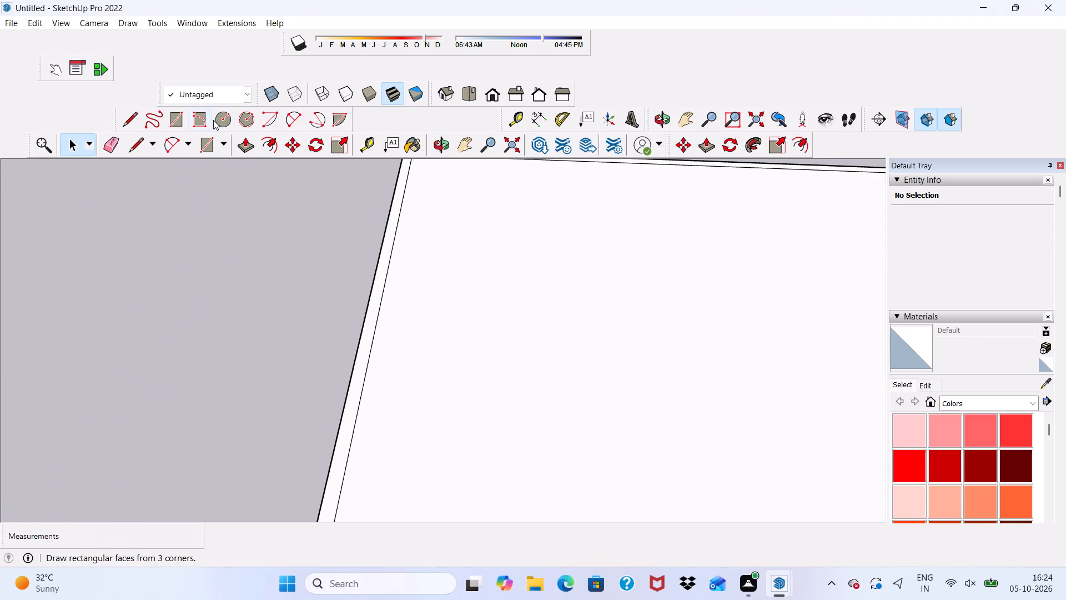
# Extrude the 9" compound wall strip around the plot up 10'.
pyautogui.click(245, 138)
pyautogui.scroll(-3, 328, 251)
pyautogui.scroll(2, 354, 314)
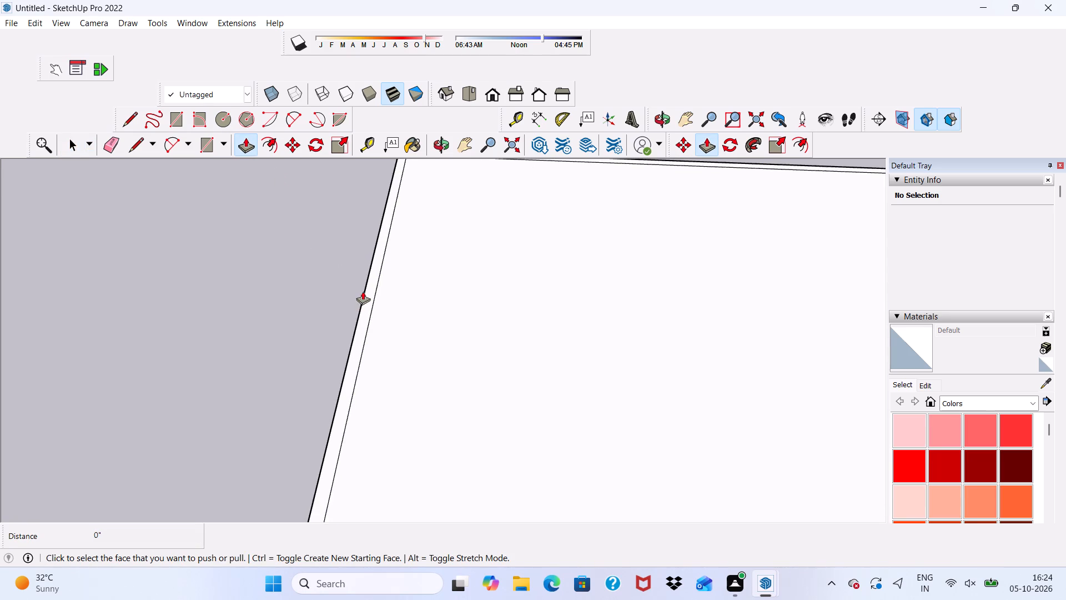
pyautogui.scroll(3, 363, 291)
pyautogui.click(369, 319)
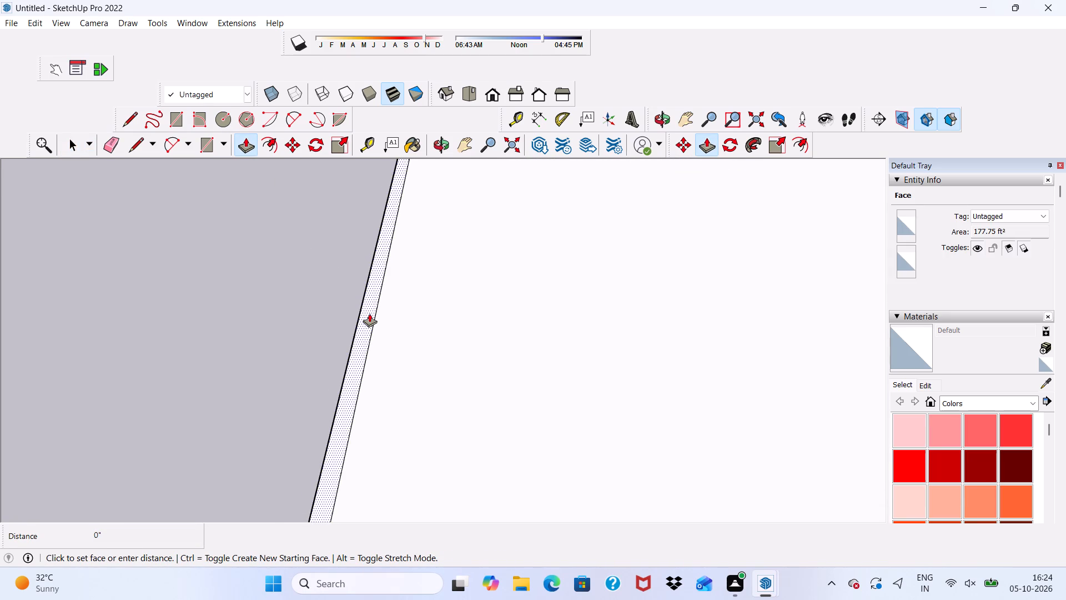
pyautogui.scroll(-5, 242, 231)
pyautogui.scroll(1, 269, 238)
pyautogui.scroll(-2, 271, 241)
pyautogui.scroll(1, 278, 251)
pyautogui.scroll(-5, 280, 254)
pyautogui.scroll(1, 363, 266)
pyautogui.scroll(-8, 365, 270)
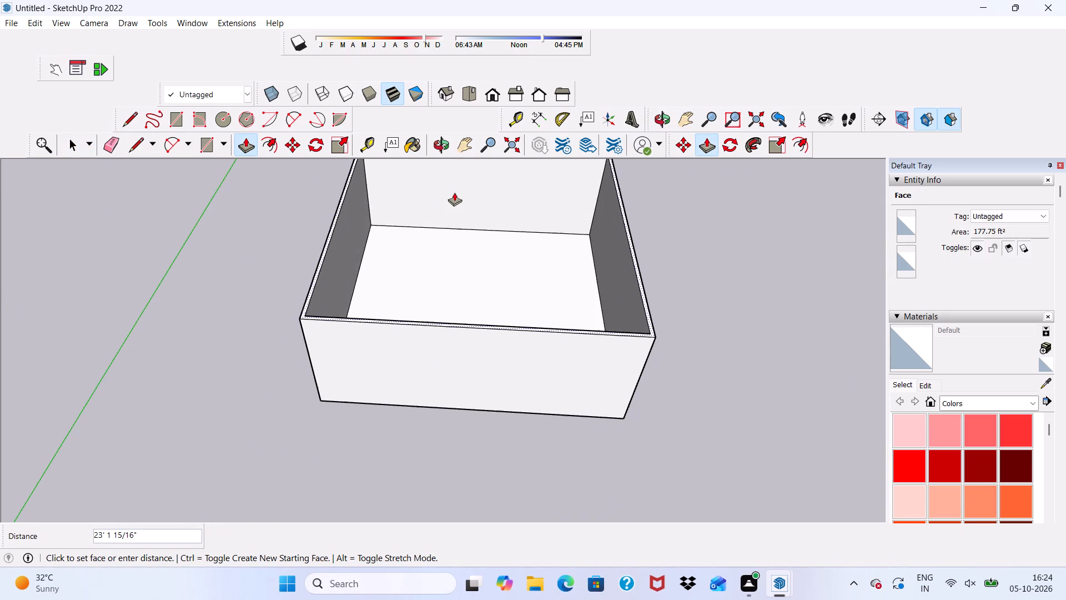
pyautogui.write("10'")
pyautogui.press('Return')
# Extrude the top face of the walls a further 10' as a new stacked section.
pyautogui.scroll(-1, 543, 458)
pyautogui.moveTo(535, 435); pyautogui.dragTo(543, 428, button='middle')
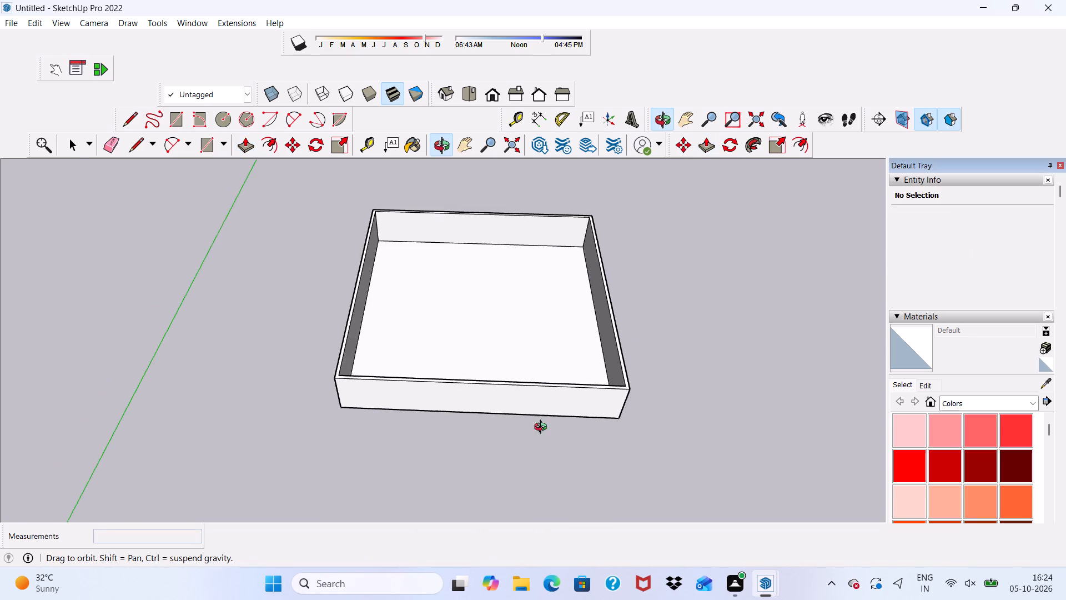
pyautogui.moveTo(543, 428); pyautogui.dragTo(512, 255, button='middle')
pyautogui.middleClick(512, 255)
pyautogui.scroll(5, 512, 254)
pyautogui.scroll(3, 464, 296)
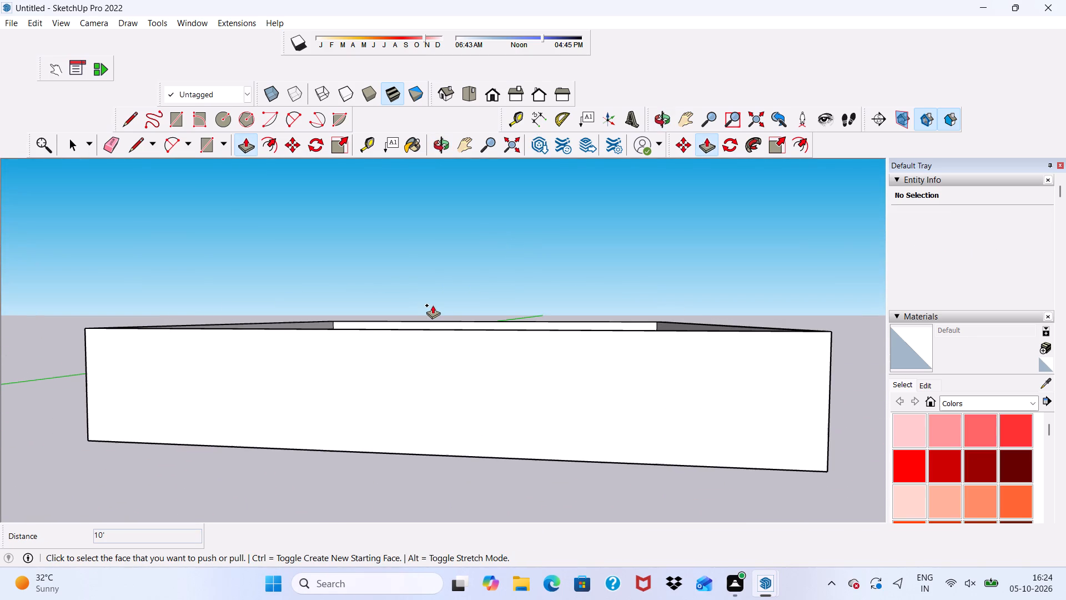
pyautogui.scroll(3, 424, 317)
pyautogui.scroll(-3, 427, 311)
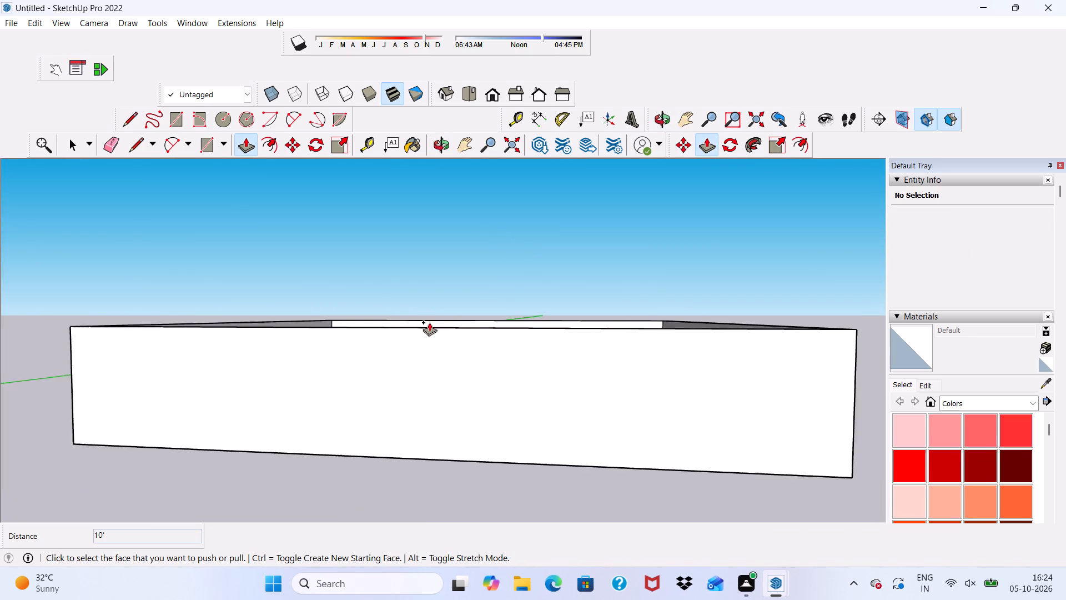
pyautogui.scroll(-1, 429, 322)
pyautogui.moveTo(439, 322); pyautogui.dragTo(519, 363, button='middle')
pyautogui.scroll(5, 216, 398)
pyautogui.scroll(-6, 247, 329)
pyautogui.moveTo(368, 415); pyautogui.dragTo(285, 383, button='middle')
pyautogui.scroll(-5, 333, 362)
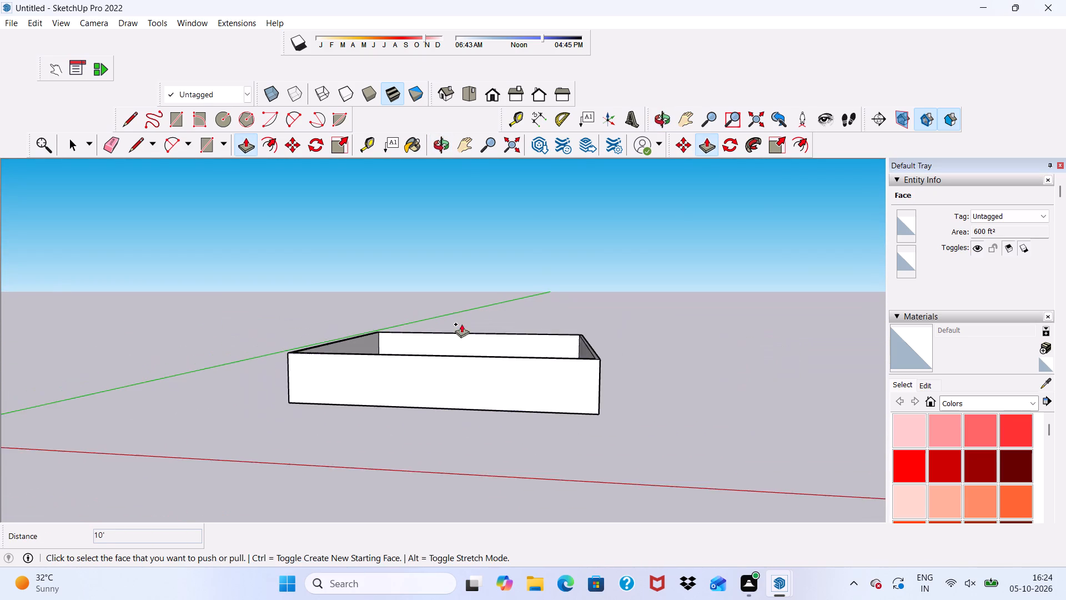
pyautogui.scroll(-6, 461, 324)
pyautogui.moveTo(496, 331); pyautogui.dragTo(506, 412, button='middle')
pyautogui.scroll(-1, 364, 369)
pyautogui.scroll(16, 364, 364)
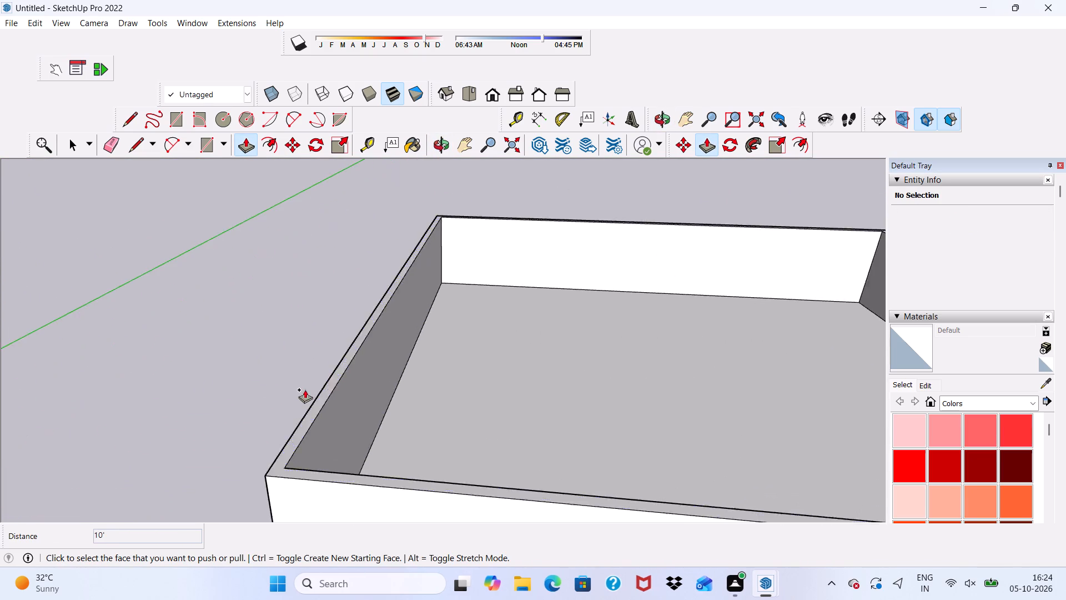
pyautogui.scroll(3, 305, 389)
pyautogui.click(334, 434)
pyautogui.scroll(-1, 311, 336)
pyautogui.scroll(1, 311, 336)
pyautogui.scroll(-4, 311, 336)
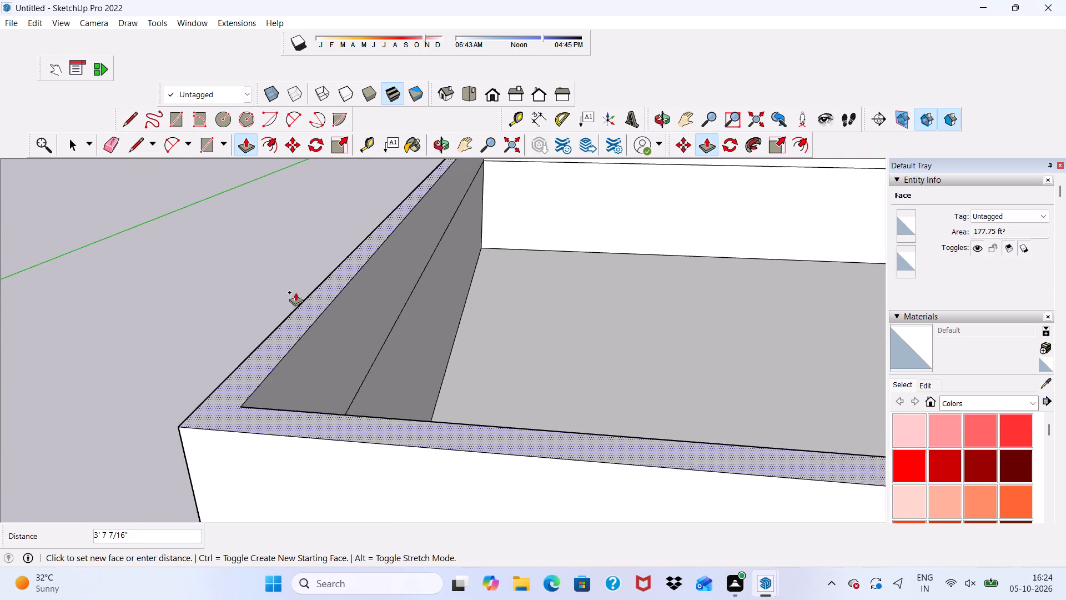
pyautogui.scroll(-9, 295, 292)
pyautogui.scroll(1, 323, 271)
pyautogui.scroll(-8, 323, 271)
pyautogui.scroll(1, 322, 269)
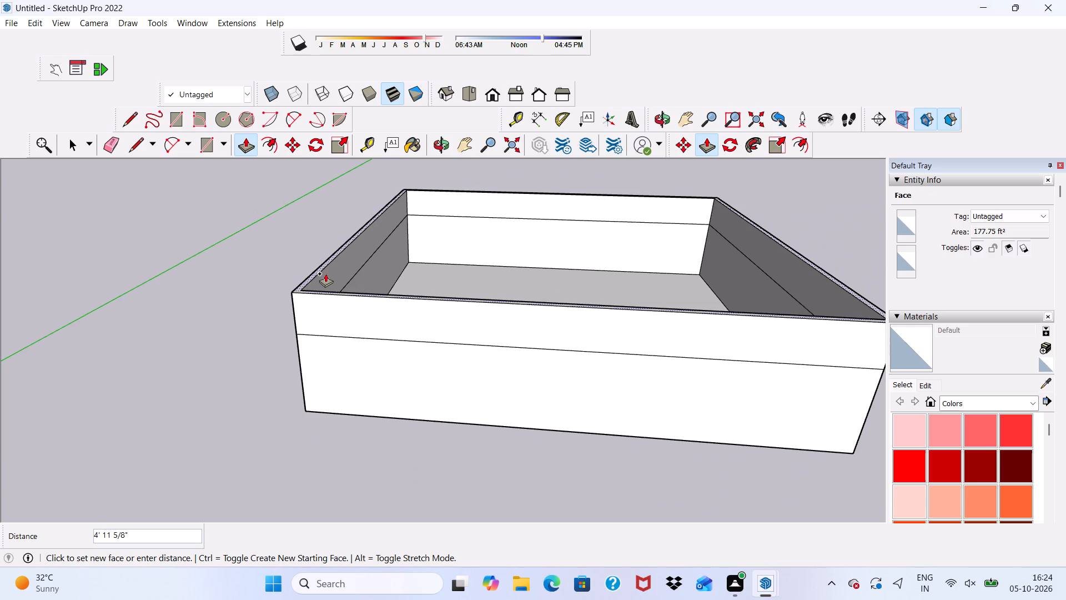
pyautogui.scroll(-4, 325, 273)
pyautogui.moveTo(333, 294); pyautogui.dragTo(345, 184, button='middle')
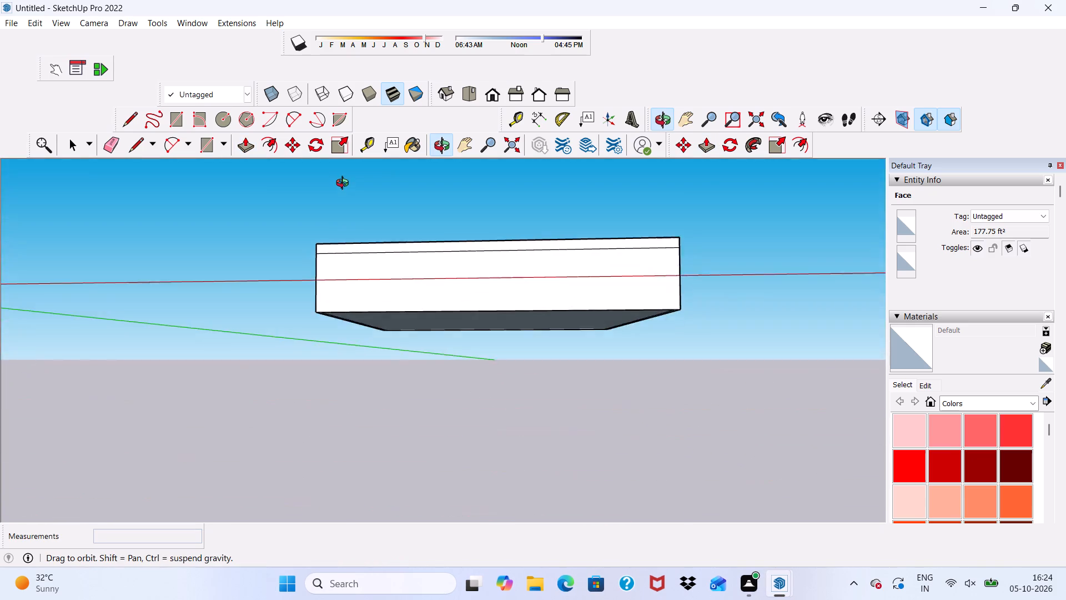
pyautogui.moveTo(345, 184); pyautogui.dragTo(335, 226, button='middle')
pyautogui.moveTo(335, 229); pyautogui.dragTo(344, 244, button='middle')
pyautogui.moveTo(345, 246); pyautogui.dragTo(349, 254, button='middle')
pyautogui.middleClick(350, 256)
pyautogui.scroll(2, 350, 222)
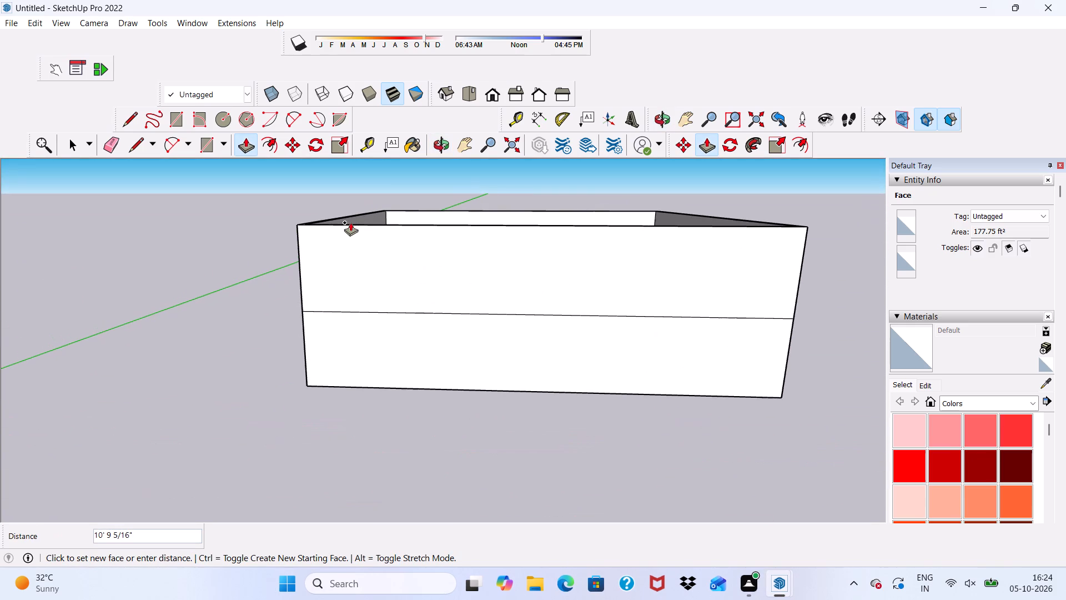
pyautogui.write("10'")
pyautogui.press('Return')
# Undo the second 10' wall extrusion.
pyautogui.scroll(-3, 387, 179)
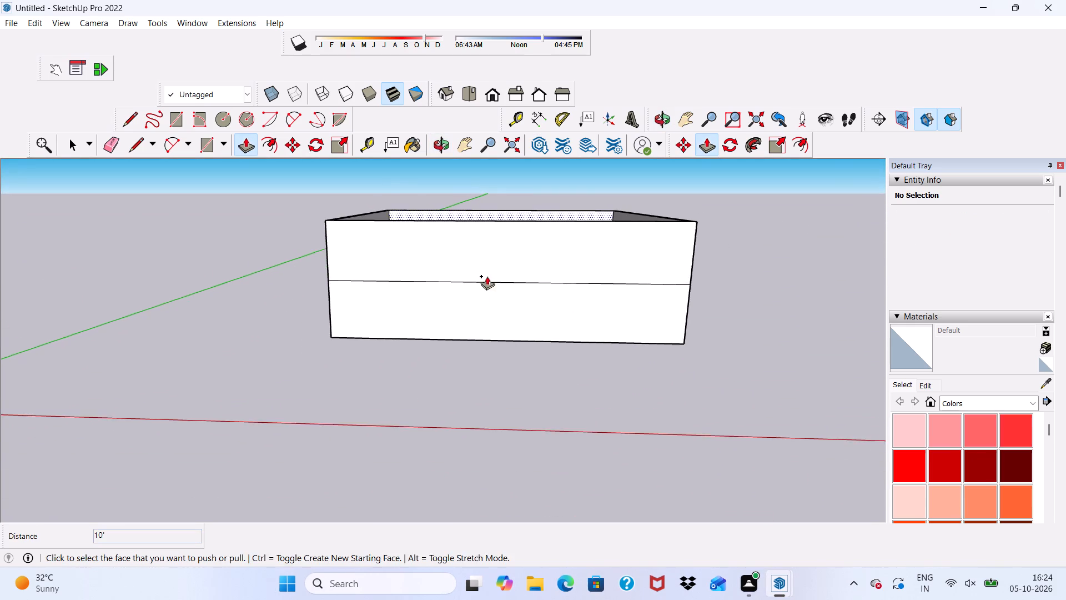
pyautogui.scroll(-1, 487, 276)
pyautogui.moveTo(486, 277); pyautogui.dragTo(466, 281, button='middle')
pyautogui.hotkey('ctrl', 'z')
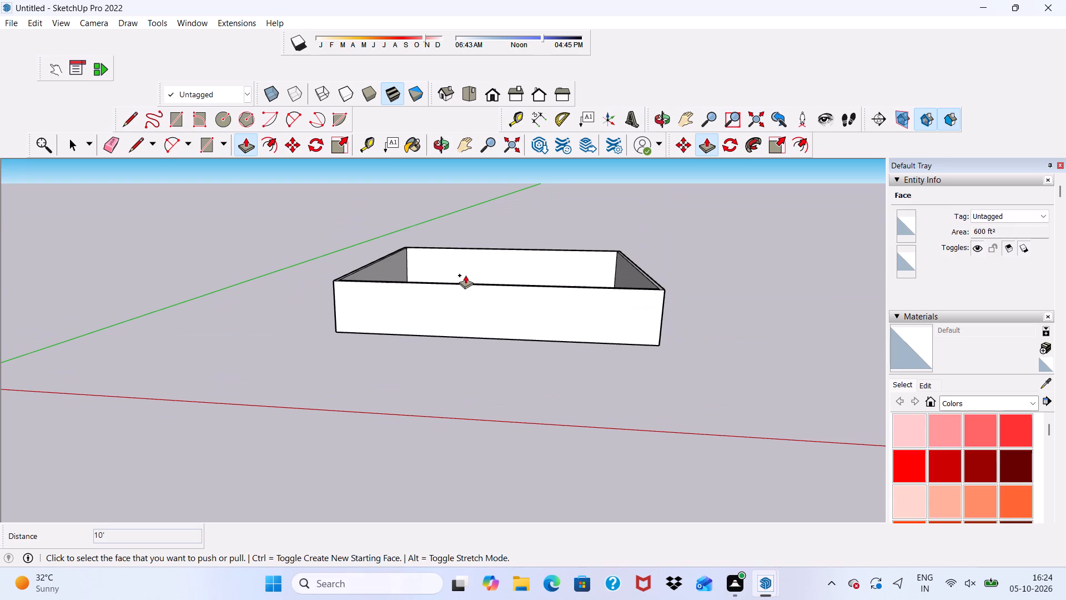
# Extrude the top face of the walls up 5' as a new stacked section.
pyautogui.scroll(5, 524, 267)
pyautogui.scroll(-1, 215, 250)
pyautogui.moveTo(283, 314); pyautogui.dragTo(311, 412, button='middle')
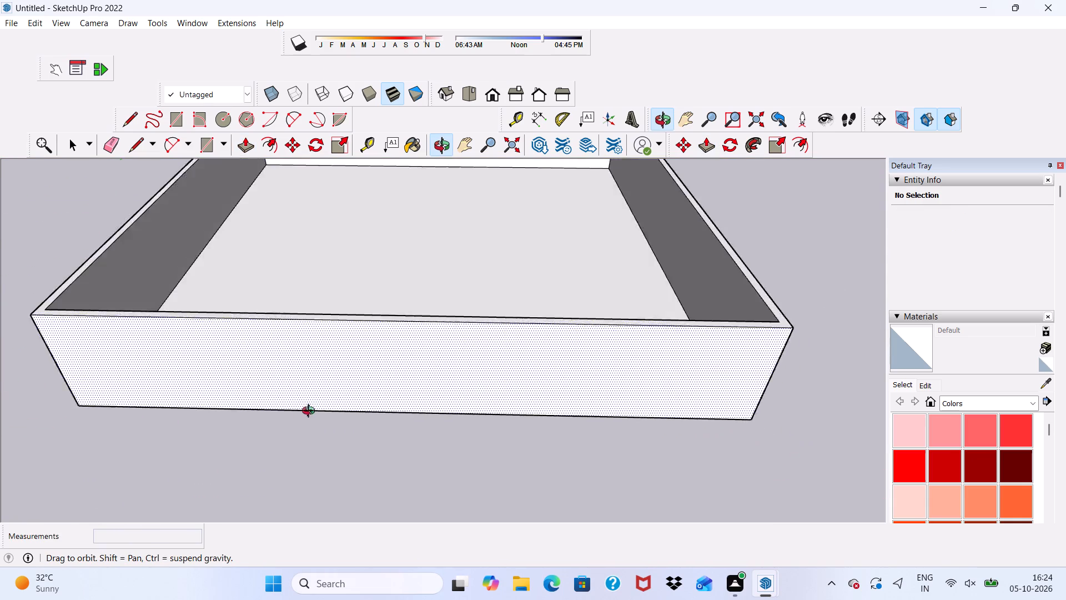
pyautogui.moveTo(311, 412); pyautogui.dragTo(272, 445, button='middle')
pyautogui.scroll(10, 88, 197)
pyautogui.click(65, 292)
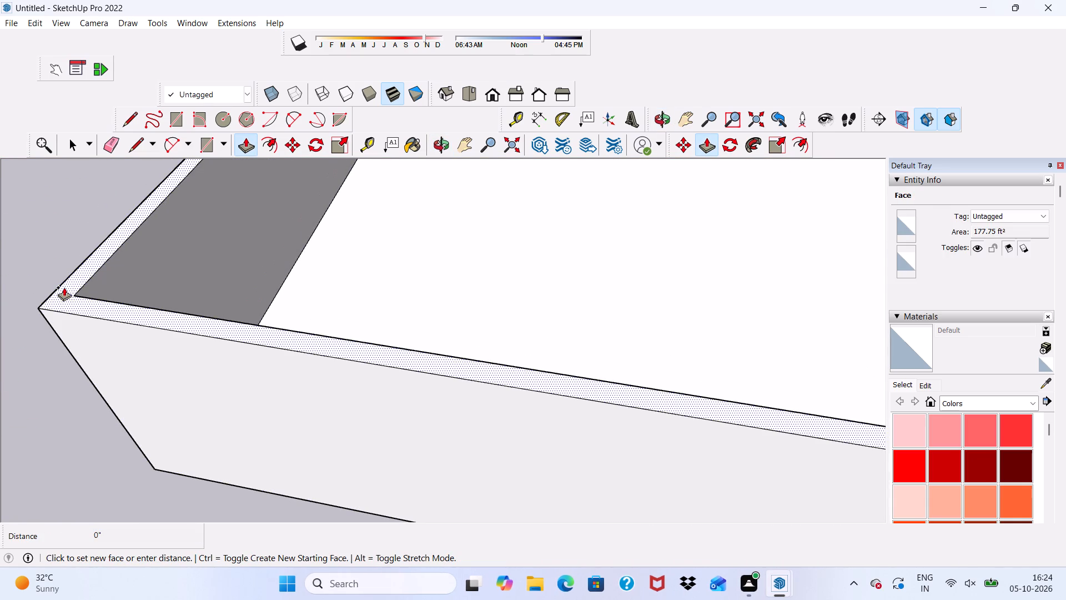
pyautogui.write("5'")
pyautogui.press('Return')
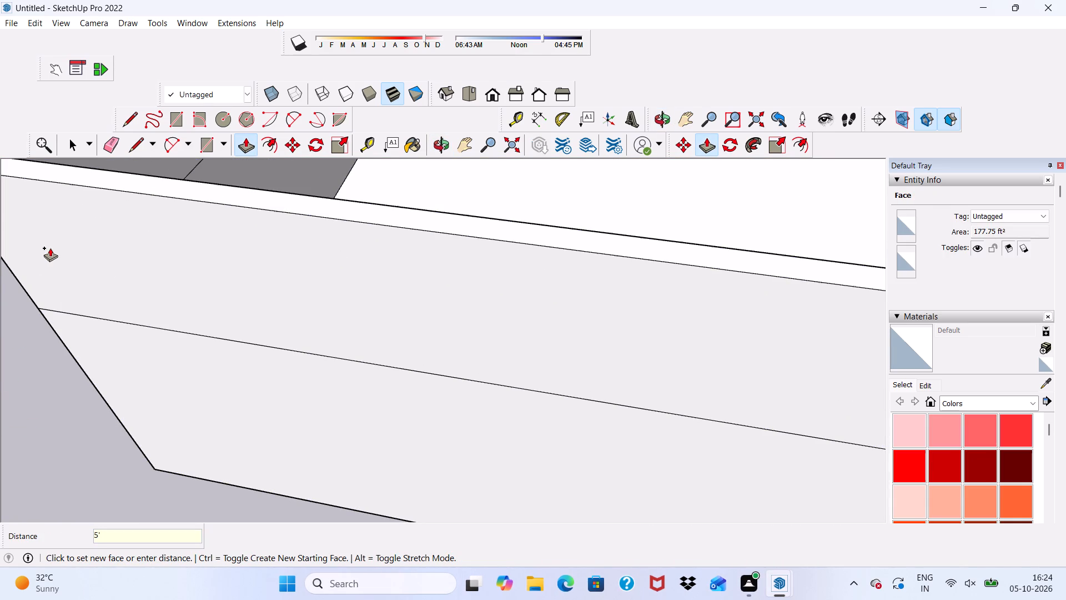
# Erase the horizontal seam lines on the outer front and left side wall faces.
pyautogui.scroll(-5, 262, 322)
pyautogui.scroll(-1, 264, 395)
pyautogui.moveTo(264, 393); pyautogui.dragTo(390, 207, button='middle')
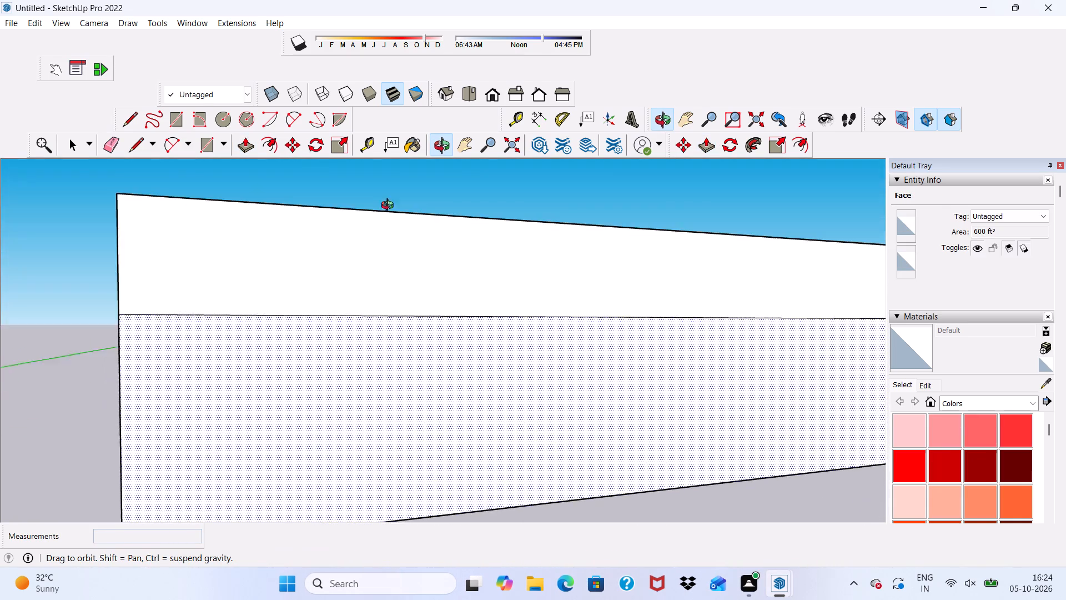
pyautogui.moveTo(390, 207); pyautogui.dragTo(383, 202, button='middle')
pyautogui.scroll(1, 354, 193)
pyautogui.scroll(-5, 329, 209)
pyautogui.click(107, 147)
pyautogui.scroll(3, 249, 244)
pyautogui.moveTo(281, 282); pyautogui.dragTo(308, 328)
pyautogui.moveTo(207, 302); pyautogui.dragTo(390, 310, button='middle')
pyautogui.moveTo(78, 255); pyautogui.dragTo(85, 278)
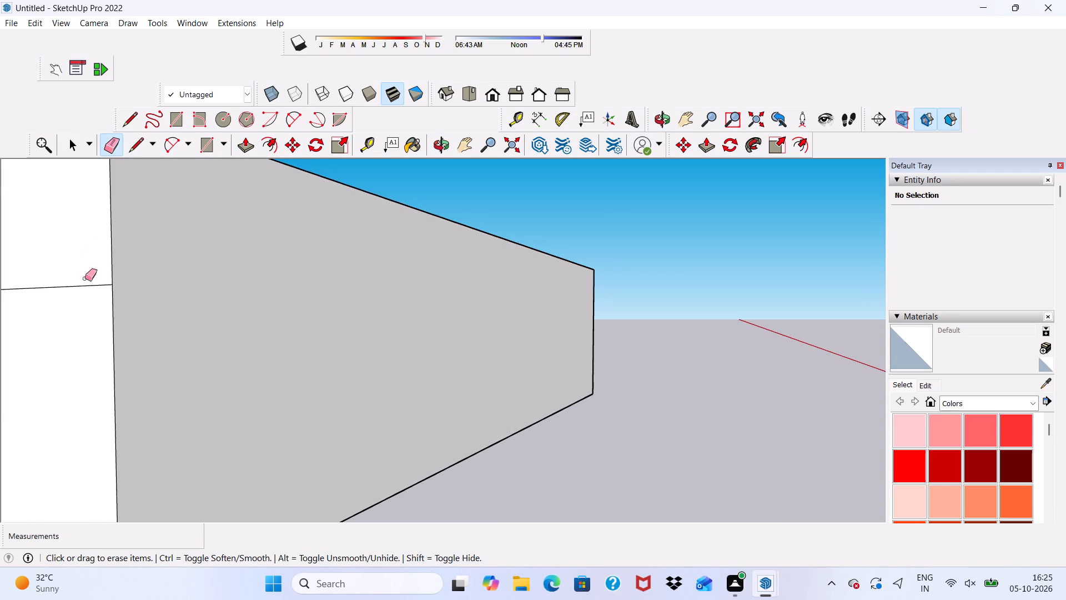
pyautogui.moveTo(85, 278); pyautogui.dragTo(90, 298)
# Examine the raised walls from different sides and from afar against the axes and the scale figure.
pyautogui.scroll(-3, 105, 276)
pyautogui.scroll(1, 262, 271)
pyautogui.scroll(-2, 299, 263)
pyautogui.moveTo(504, 244); pyautogui.dragTo(177, 348, button='middle')
pyautogui.scroll(4, 582, 278)
pyautogui.scroll(-1, 589, 264)
pyautogui.scroll(4, 585, 298)
pyautogui.scroll(-2, 573, 286)
pyautogui.moveTo(576, 292); pyautogui.dragTo(585, 295, button='middle')
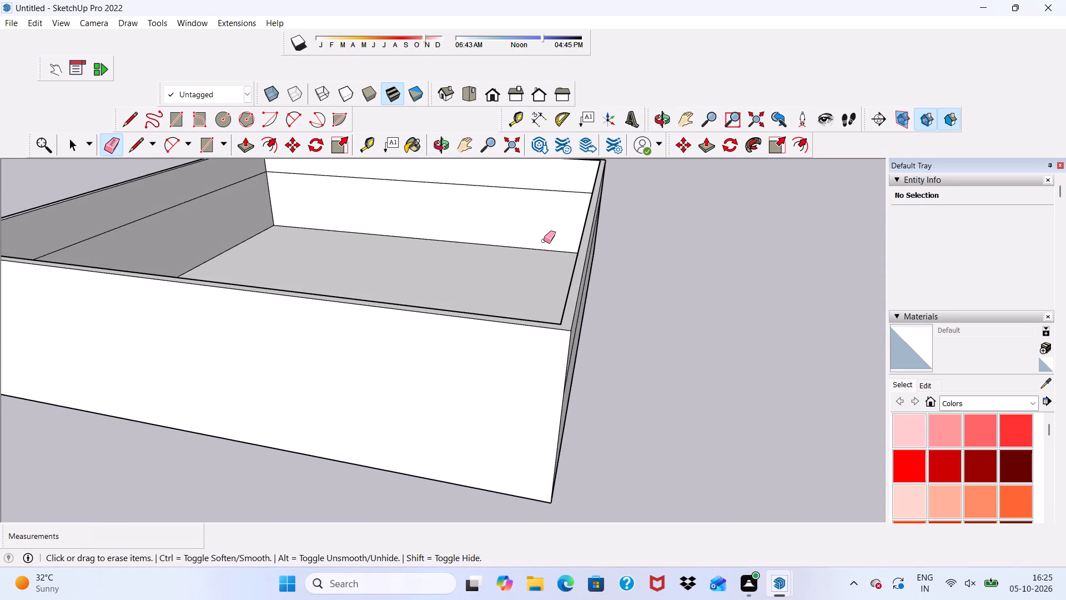
pyautogui.scroll(-10, 474, 238)
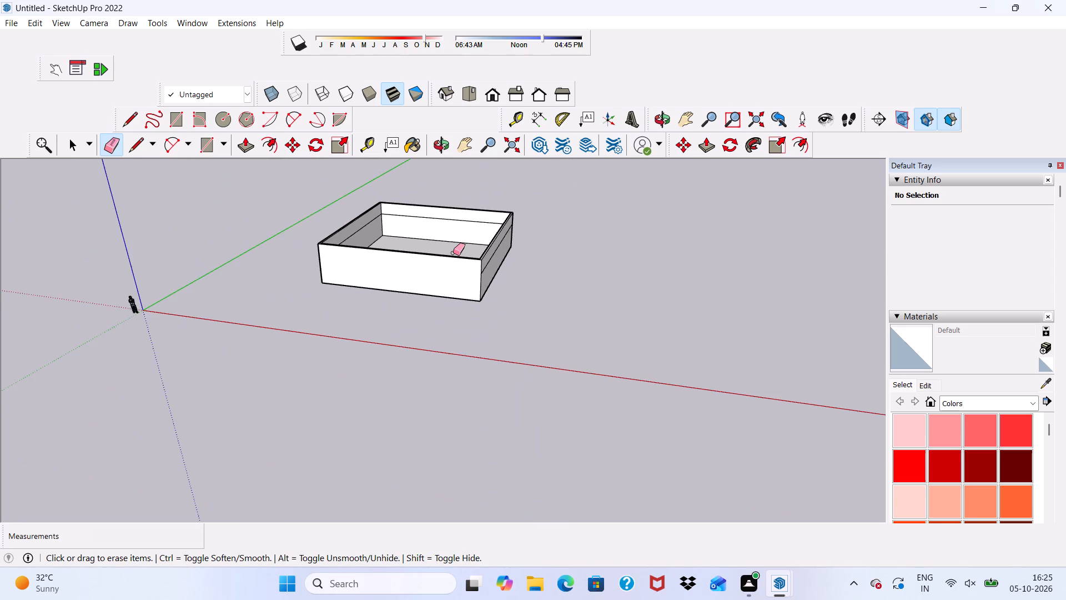
pyautogui.scroll(-7, 453, 253)
pyautogui.scroll(1, 447, 248)
pyautogui.scroll(-4, 447, 251)
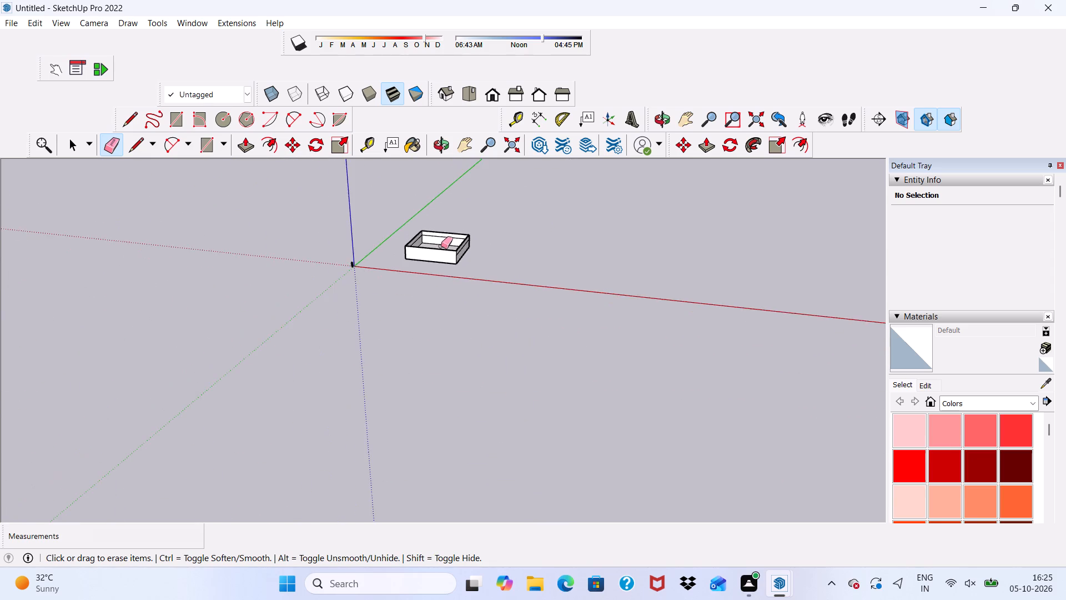
pyautogui.scroll(-3, 441, 246)
pyautogui.scroll(1, 439, 240)
pyautogui.scroll(-7, 439, 240)
pyautogui.scroll(1, 440, 238)
pyautogui.scroll(-1, 440, 238)
pyautogui.scroll(1, 440, 244)
pyautogui.scroll(-7, 440, 244)
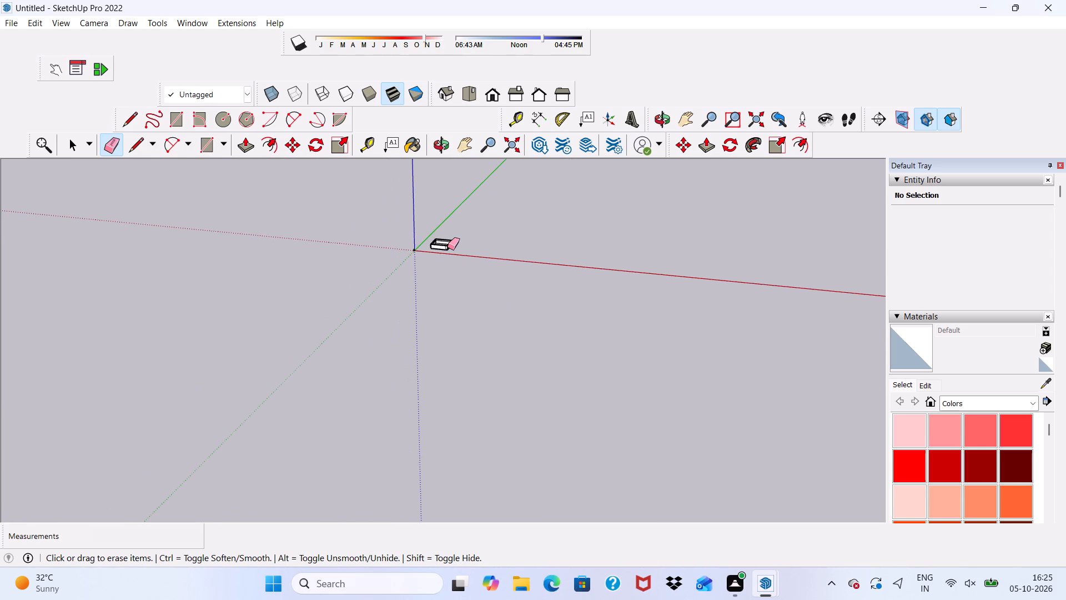
pyautogui.scroll(-8, 450, 229)
pyautogui.scroll(1, 431, 273)
pyautogui.scroll(-3, 414, 259)
pyautogui.scroll(5, 465, 229)
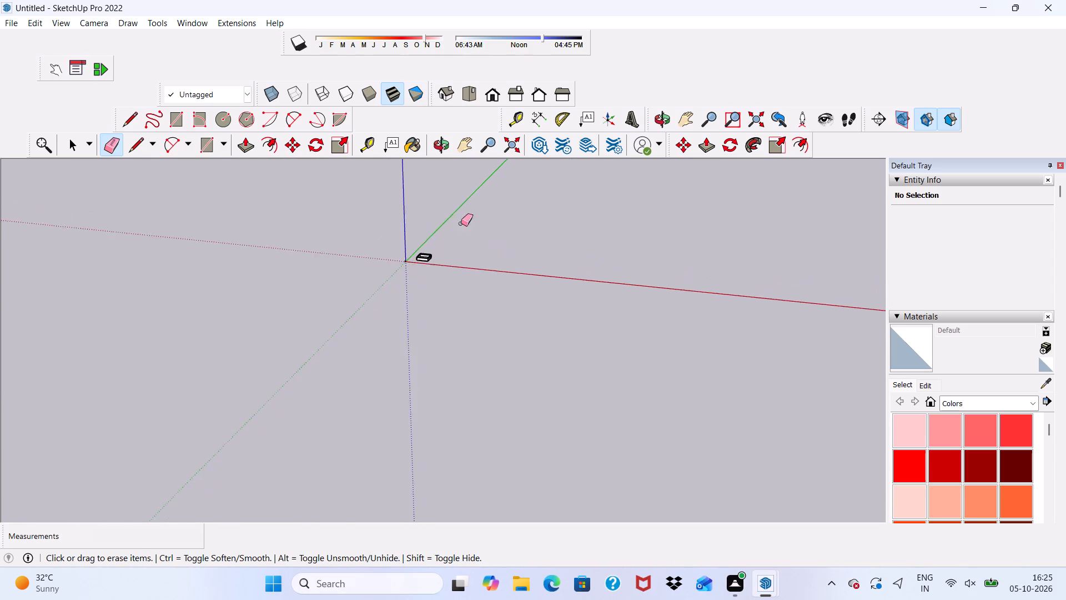
pyautogui.scroll(20, 461, 223)
pyautogui.scroll(-1, 409, 268)
pyautogui.scroll(17, 409, 268)
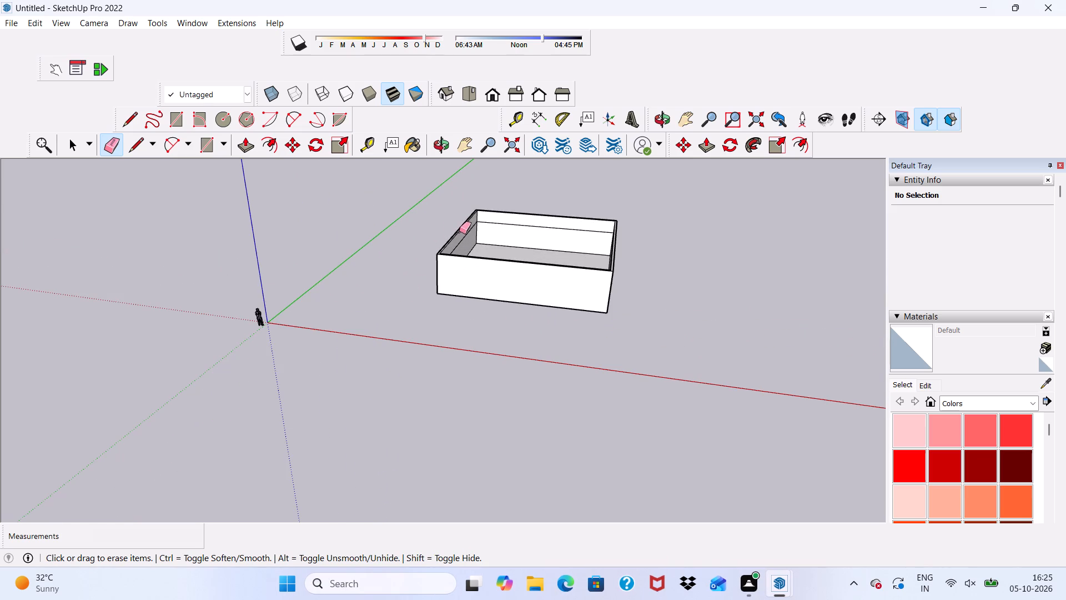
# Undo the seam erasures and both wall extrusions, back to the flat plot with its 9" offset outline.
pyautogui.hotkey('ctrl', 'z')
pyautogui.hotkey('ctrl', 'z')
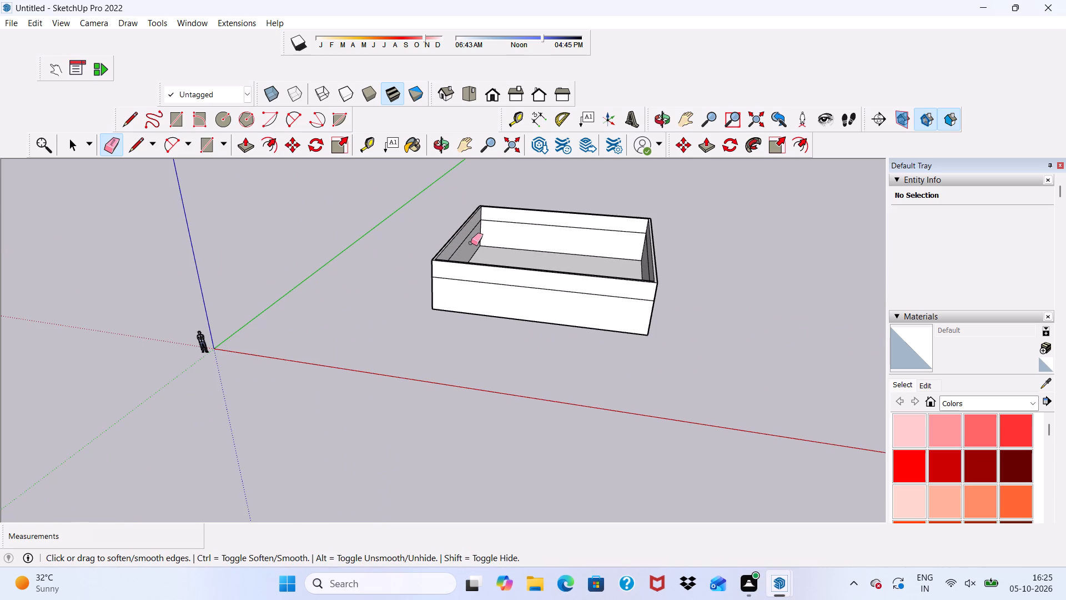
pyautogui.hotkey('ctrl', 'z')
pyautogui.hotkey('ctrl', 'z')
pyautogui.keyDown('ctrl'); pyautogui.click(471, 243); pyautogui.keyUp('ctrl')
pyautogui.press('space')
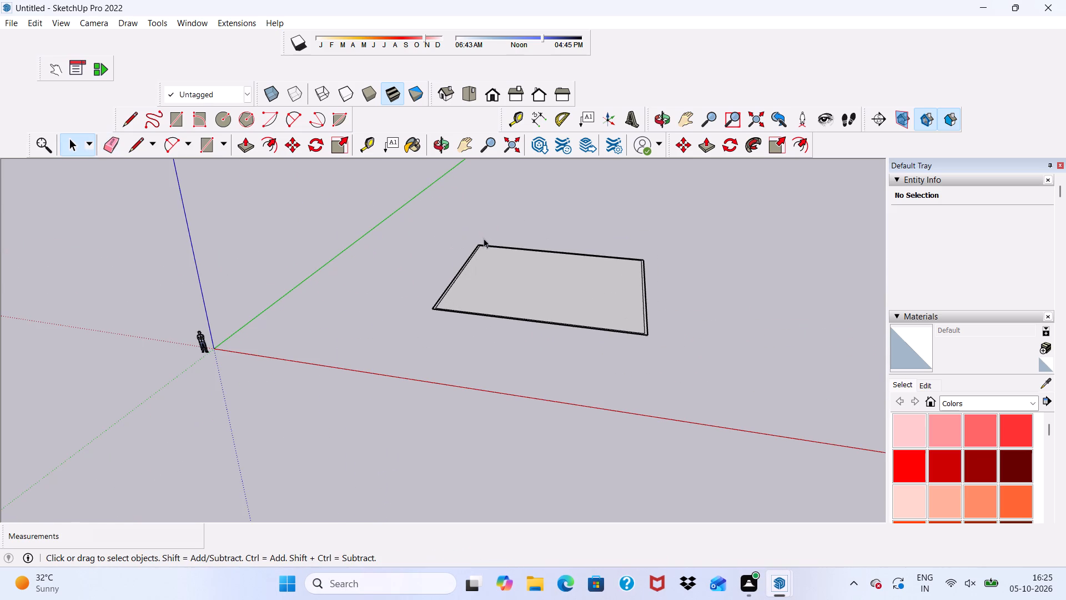
# Place a guide line across the plot parallel to its inner back edge, about 30' 10" toward the front.
pyautogui.scroll(4, 521, 224)
pyautogui.scroll(-1, 501, 337)
pyautogui.moveTo(504, 331); pyautogui.dragTo(376, 519, button='middle')
pyautogui.scroll(4, 480, 347)
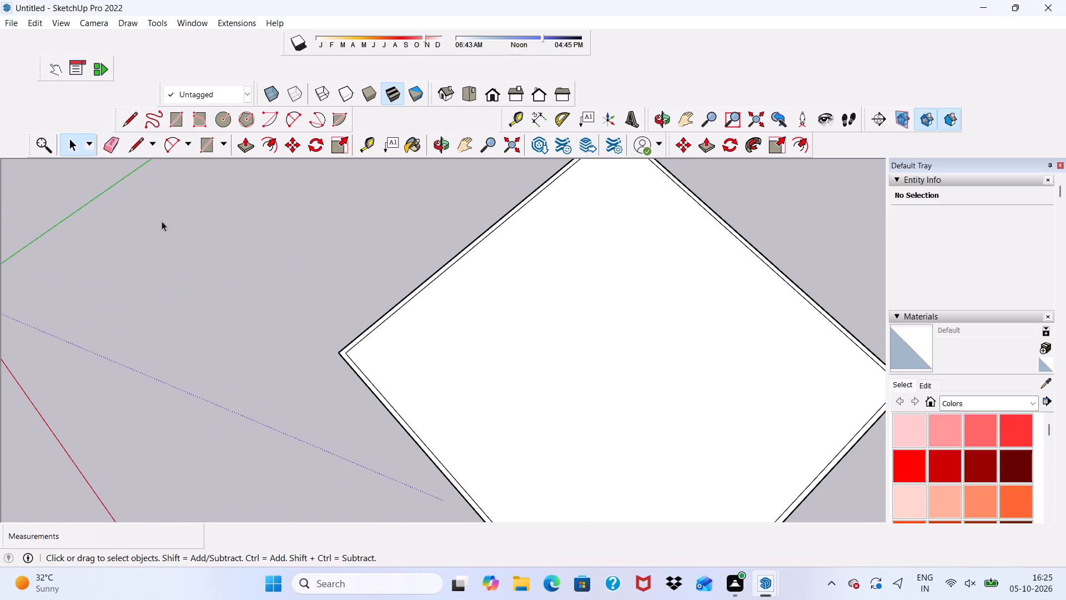
pyautogui.click(366, 136)
pyautogui.scroll(3, 658, 251)
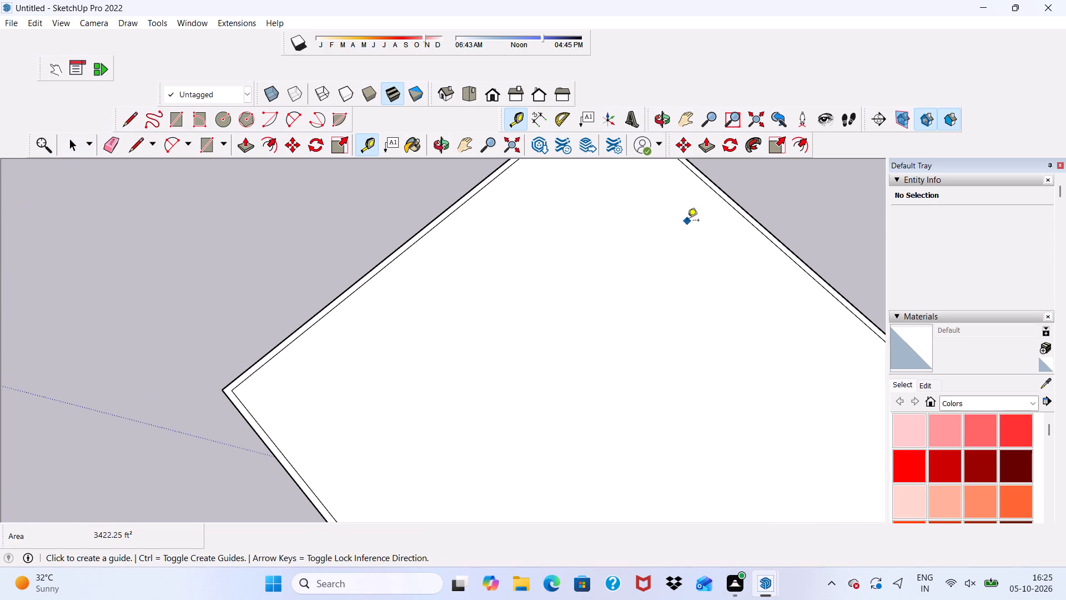
pyautogui.click(721, 196)
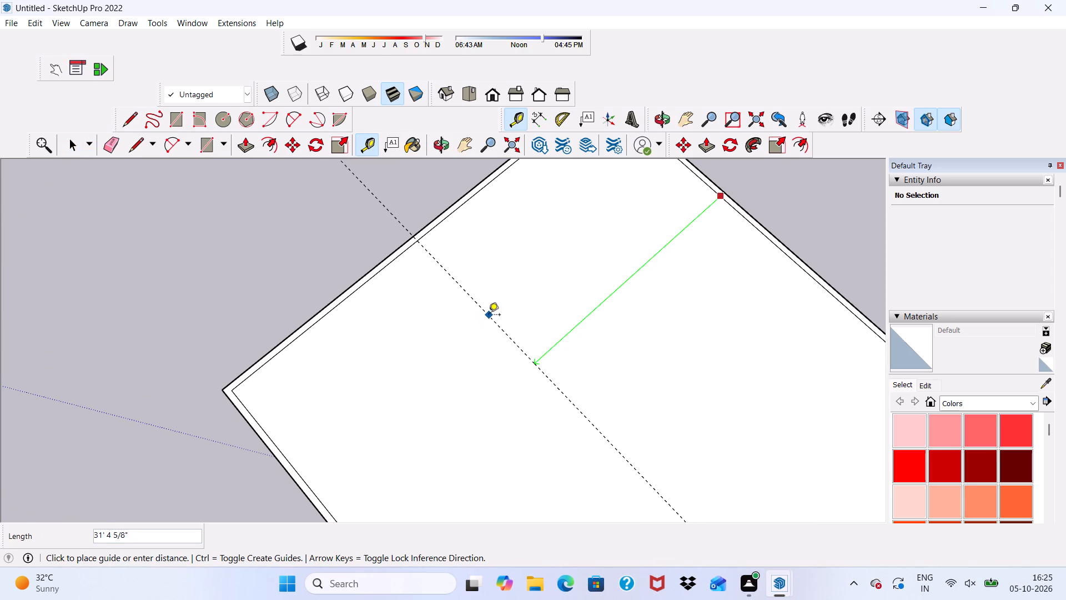
pyautogui.click(493, 313)
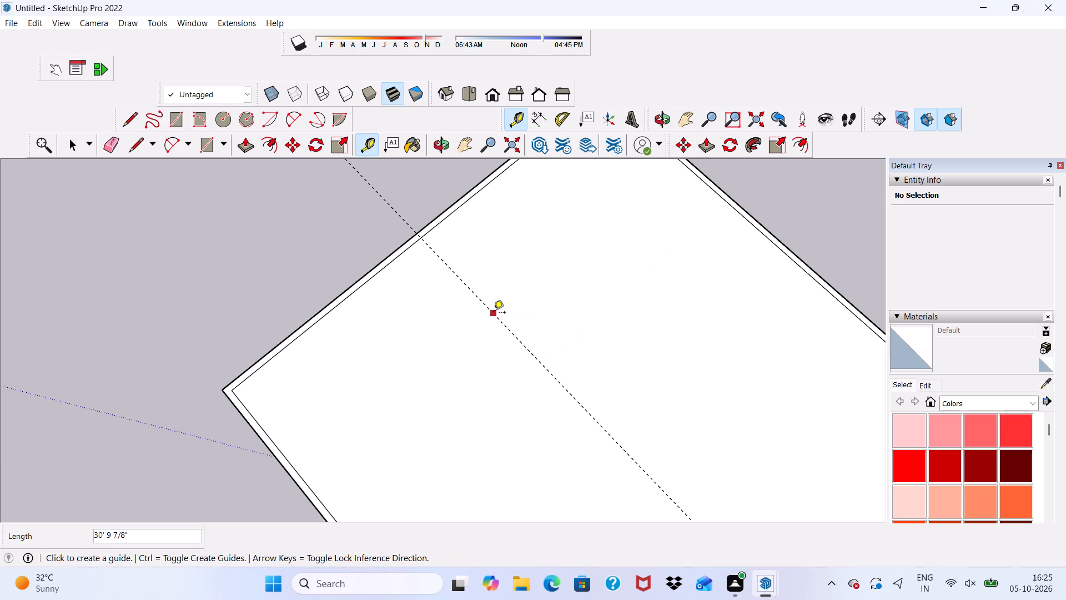
# Add a second parallel guide line 9" from the first, on its front side, to mark a wall thickness.
pyautogui.click(492, 316)
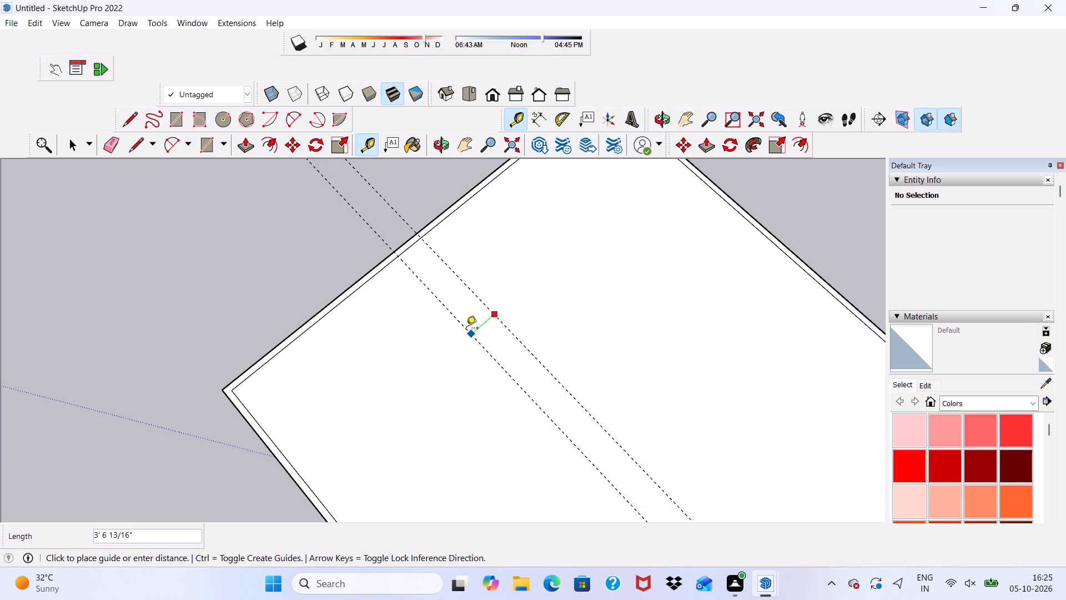
pyautogui.write('9"')
pyautogui.press('Return')
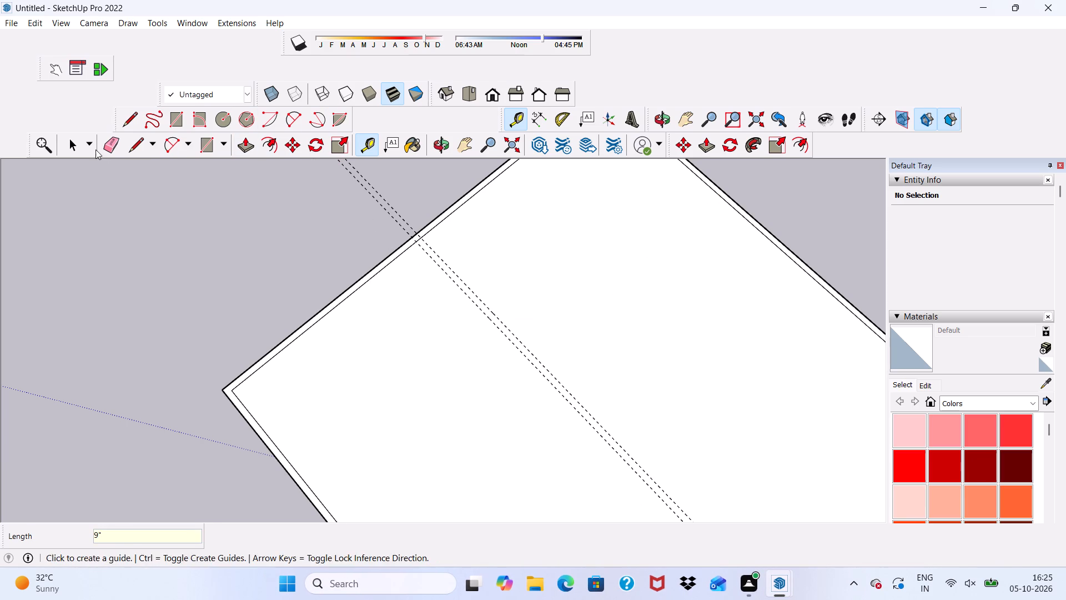
# Draw a line about 58' 6" long along the rear guide, between the two inner side edges of the plot outline.
pyautogui.click(134, 147)
pyautogui.scroll(-2, 510, 251)
pyautogui.scroll(9, 467, 262)
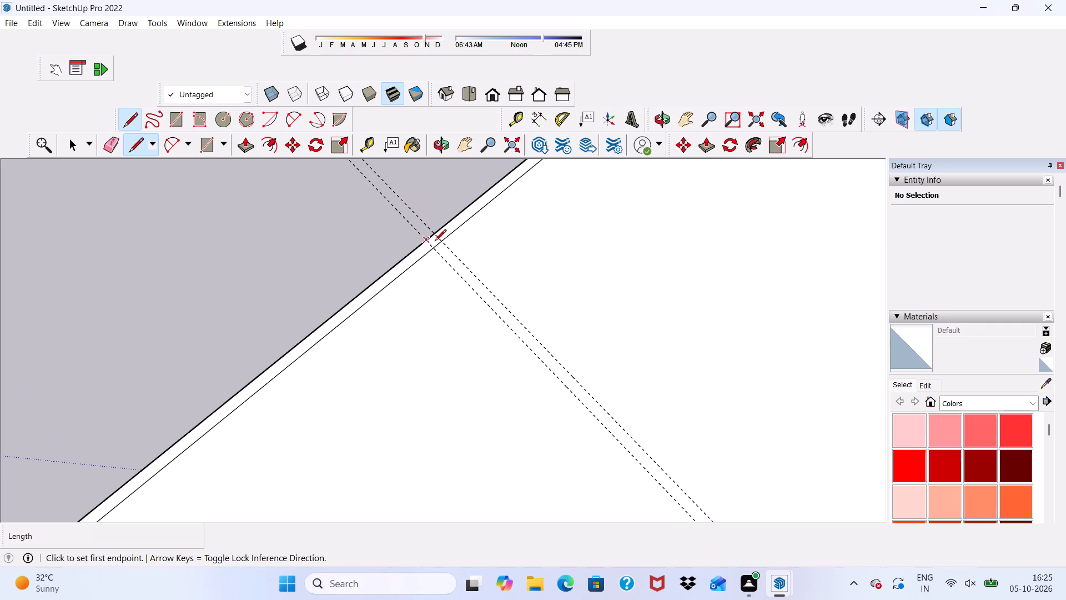
pyautogui.scroll(6, 435, 242)
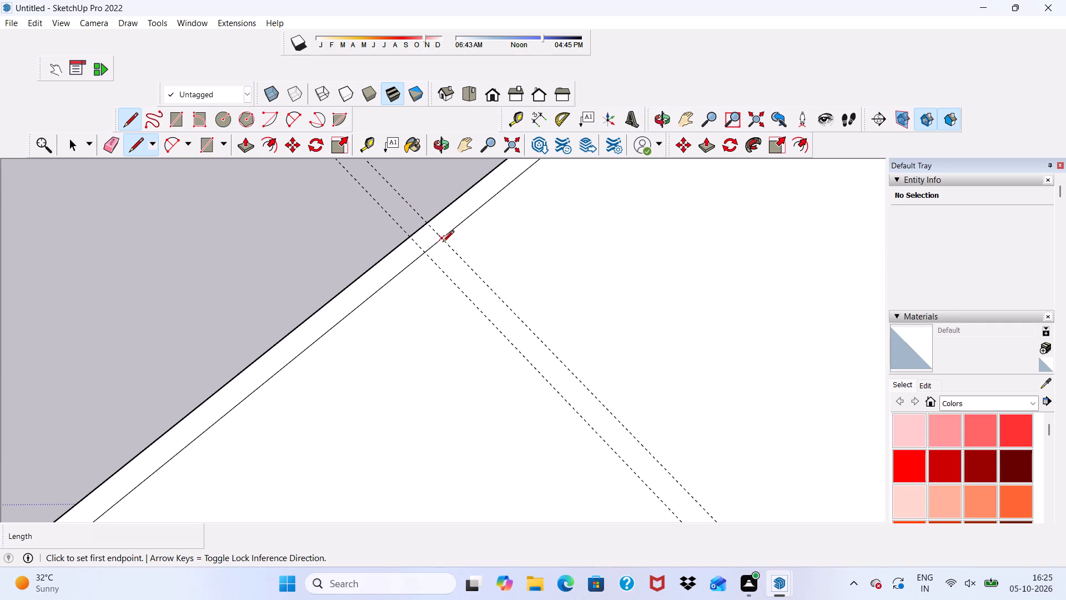
pyautogui.scroll(7, 445, 239)
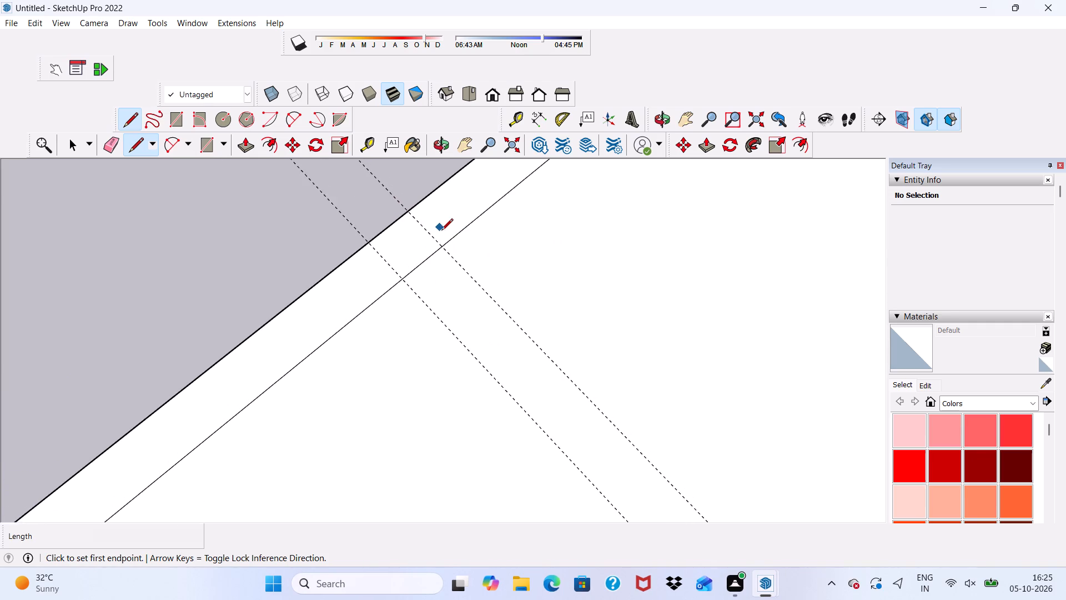
pyautogui.scroll(3, 441, 231)
pyautogui.click(438, 247)
pyautogui.scroll(-6, 487, 272)
pyautogui.scroll(1, 486, 282)
pyautogui.scroll(-5, 488, 283)
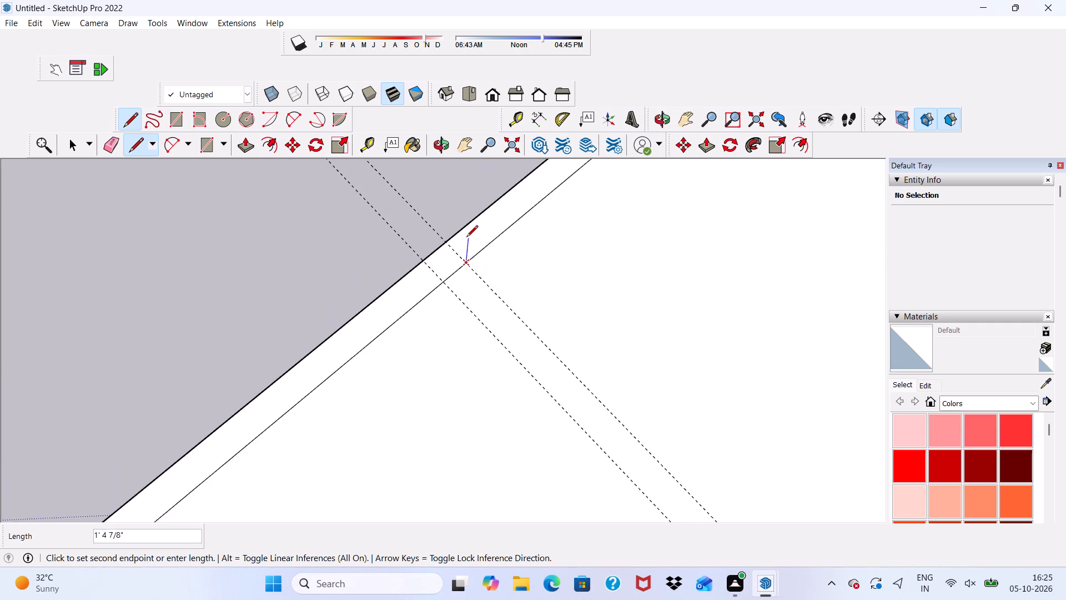
pyautogui.scroll(-12, 466, 238)
pyautogui.scroll(1, 551, 233)
pyautogui.scroll(-5, 555, 246)
pyautogui.scroll(1, 648, 232)
pyautogui.scroll(-1, 646, 239)
pyautogui.scroll(1, 646, 246)
pyautogui.scroll(-5, 646, 251)
pyautogui.scroll(1, 732, 272)
pyautogui.scroll(-4, 758, 282)
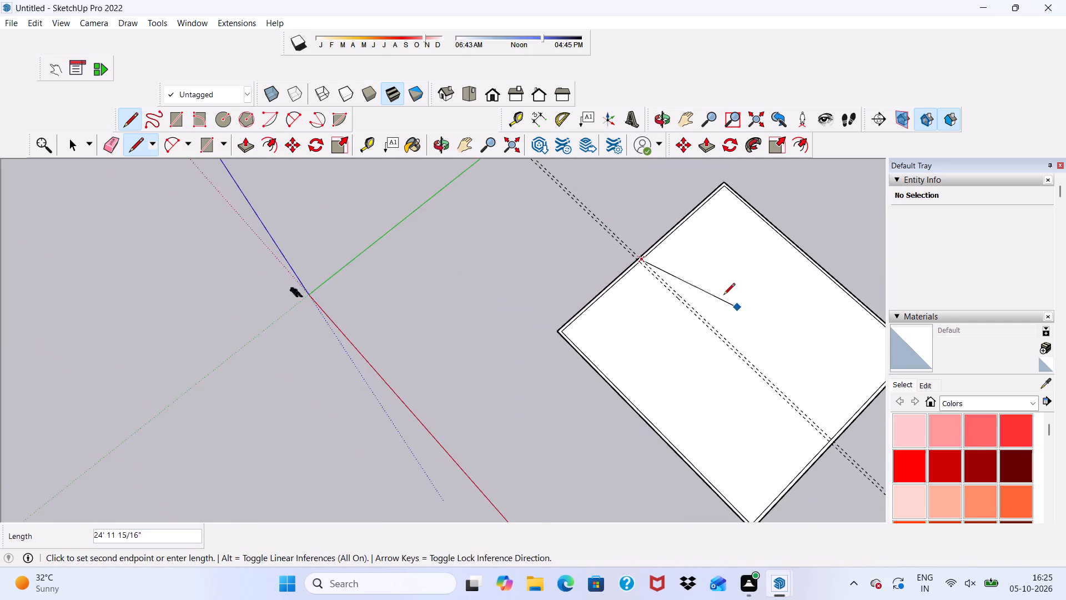
pyautogui.scroll(-3, 723, 296)
pyautogui.scroll(1, 723, 297)
pyautogui.scroll(-2, 725, 309)
pyautogui.scroll(10, 899, 403)
pyautogui.scroll(2, 820, 410)
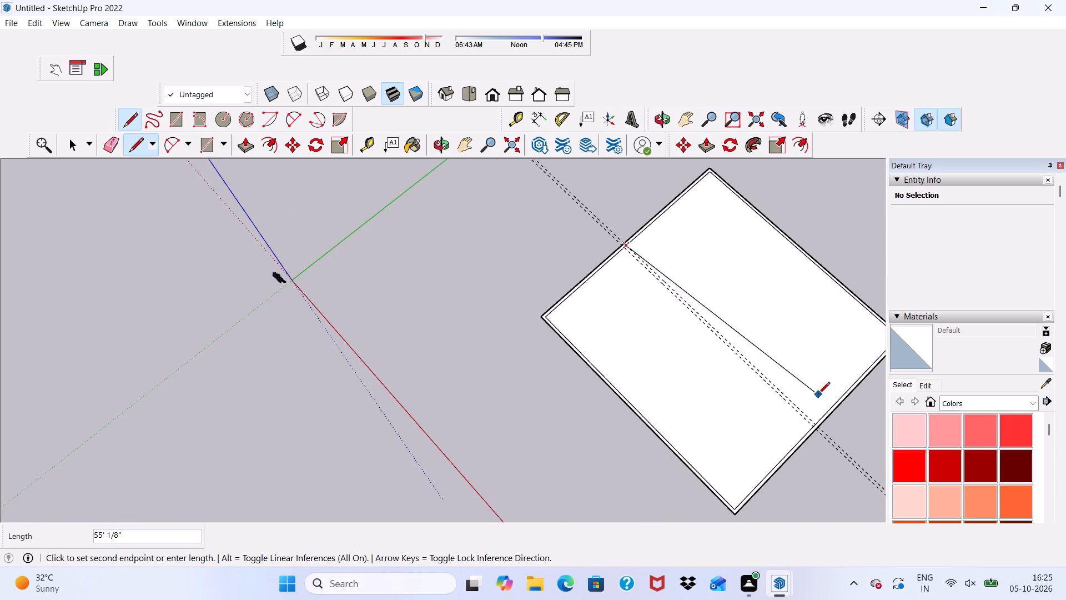
pyautogui.scroll(11, 824, 412)
pyautogui.scroll(-3, 812, 420)
pyautogui.scroll(12, 815, 435)
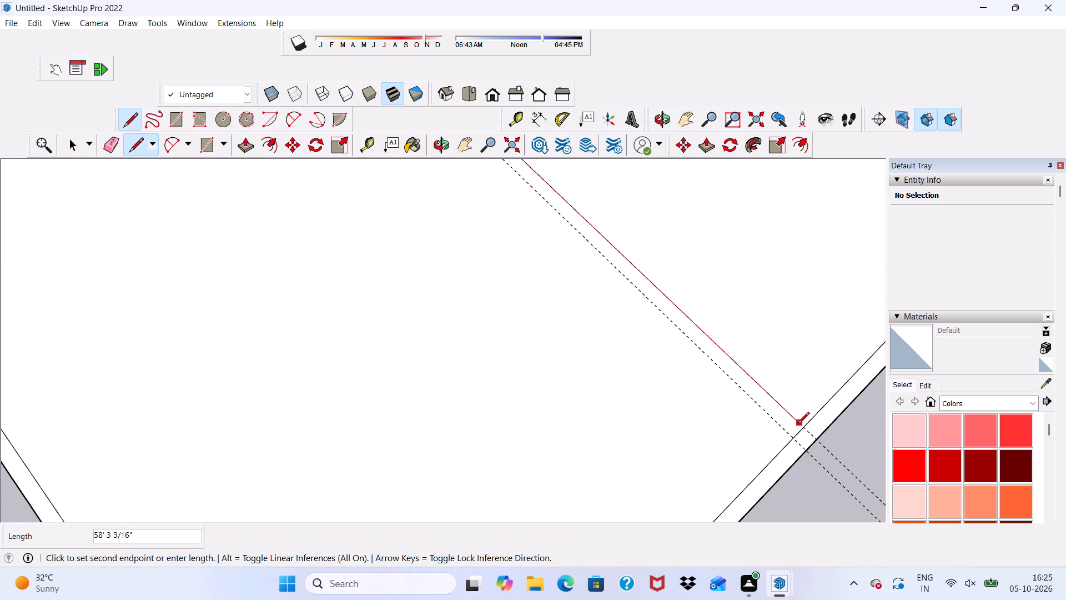
pyautogui.click(803, 427)
# Draw a parallel 58' 6" line along the front guide between the inner side edges, completing the dividing wall's outline.
pyautogui.scroll(1, 792, 438)
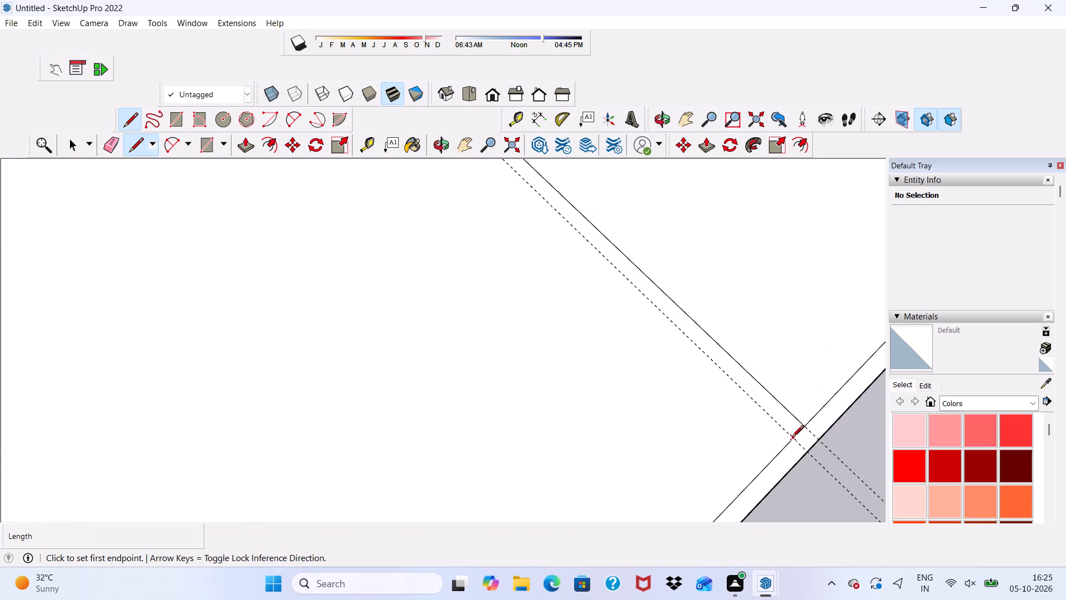
pyautogui.click(789, 440)
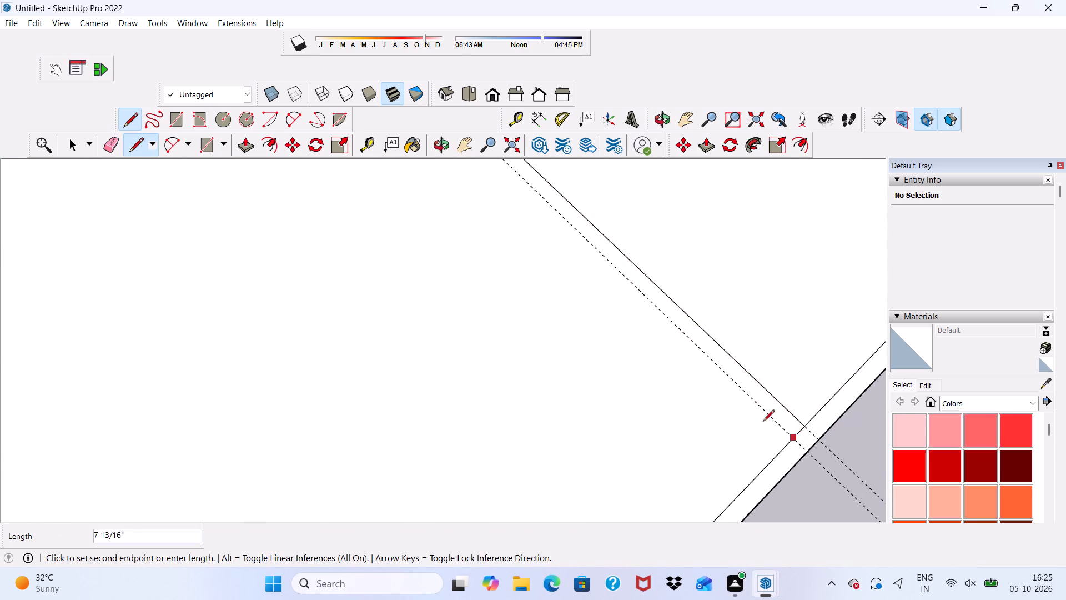
pyautogui.scroll(-6, 755, 419)
pyautogui.scroll(-5, 656, 406)
pyautogui.scroll(-5, 603, 377)
pyautogui.scroll(-6, 550, 323)
pyautogui.scroll(15, 524, 229)
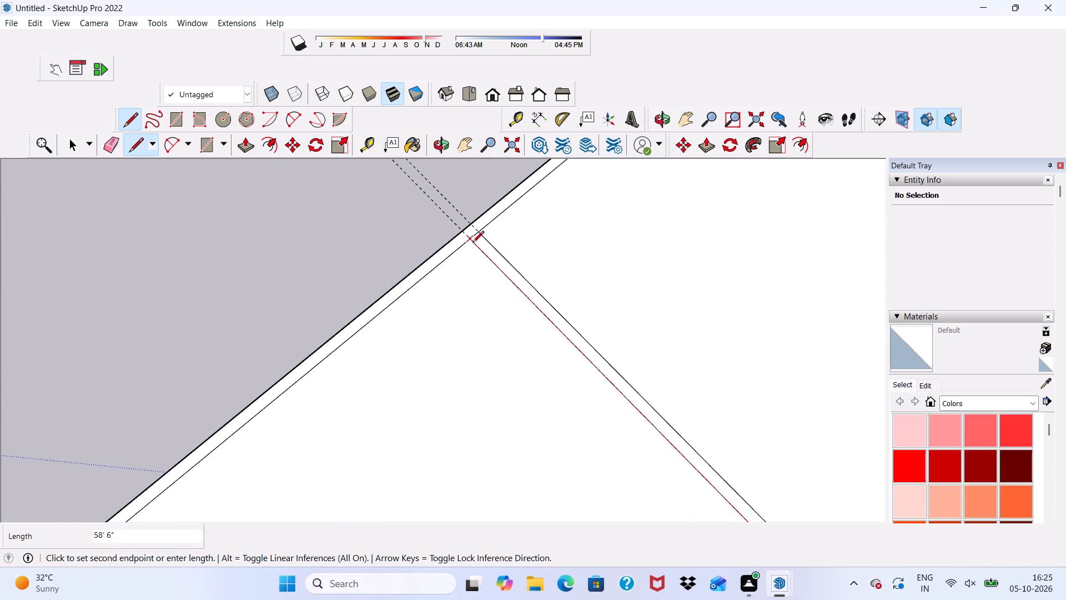
pyautogui.click(467, 242)
pyautogui.scroll(-5, 477, 262)
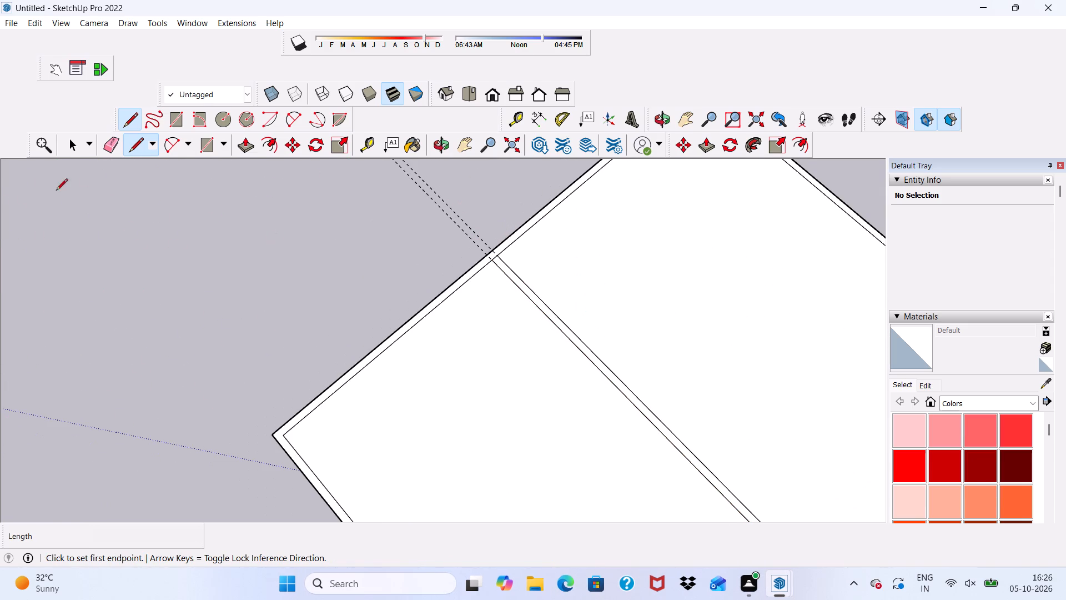
# Erase both guide lines crossing the plot.
pyautogui.click(114, 141)
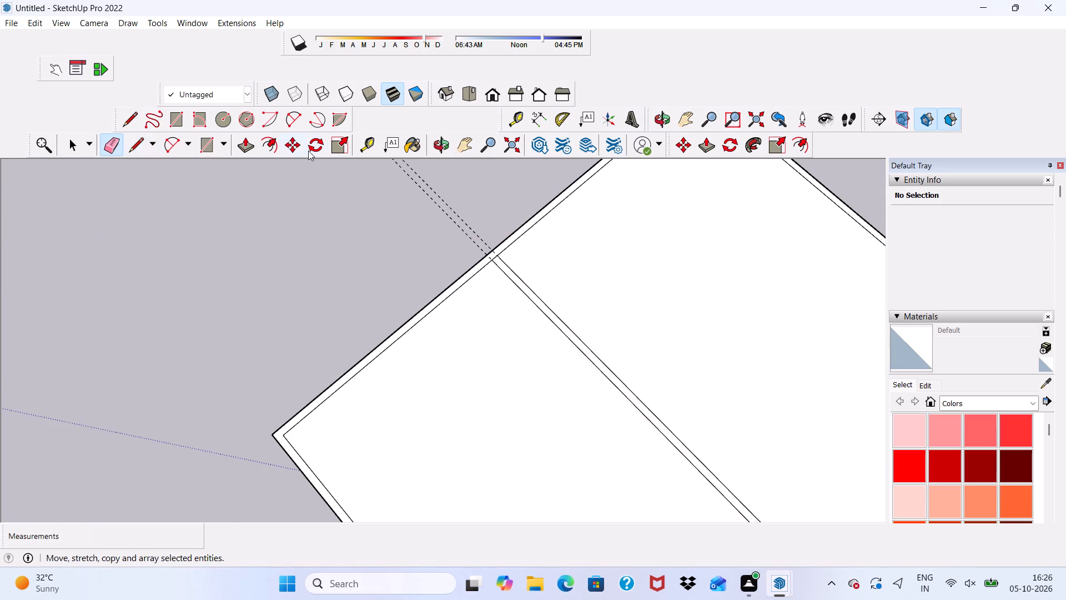
pyautogui.moveTo(378, 198); pyautogui.dragTo(463, 181)
pyautogui.scroll(-2, 383, 199)
pyautogui.scroll(1, 391, 204)
pyautogui.moveTo(391, 204); pyautogui.dragTo(438, 191)
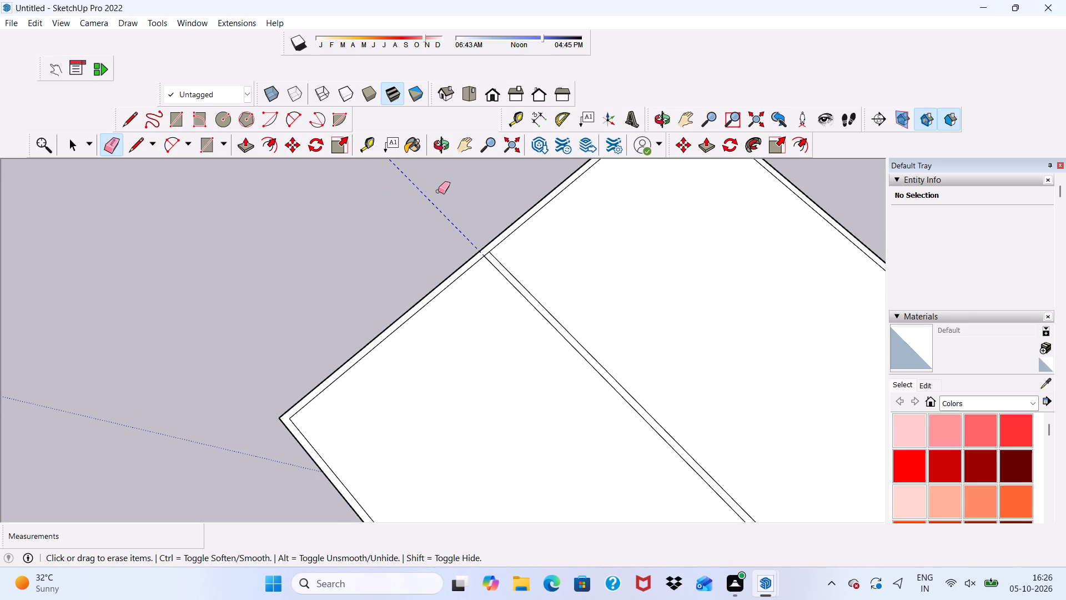
pyautogui.moveTo(438, 191); pyautogui.dragTo(446, 189)
pyautogui.scroll(-1, 349, 218)
pyautogui.scroll(2, 323, 238)
pyautogui.scroll(-12, 286, 266)
pyautogui.scroll(-2, 644, 176)
pyautogui.scroll(1, 630, 194)
pyautogui.scroll(-5, 628, 197)
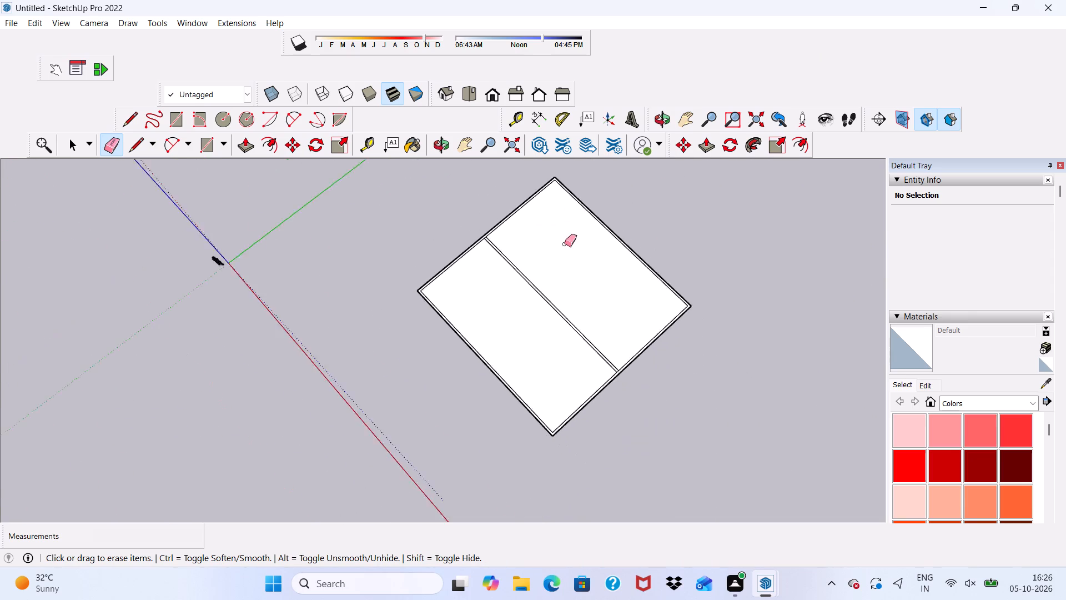
pyautogui.scroll(-3, 565, 244)
pyautogui.scroll(5, 612, 311)
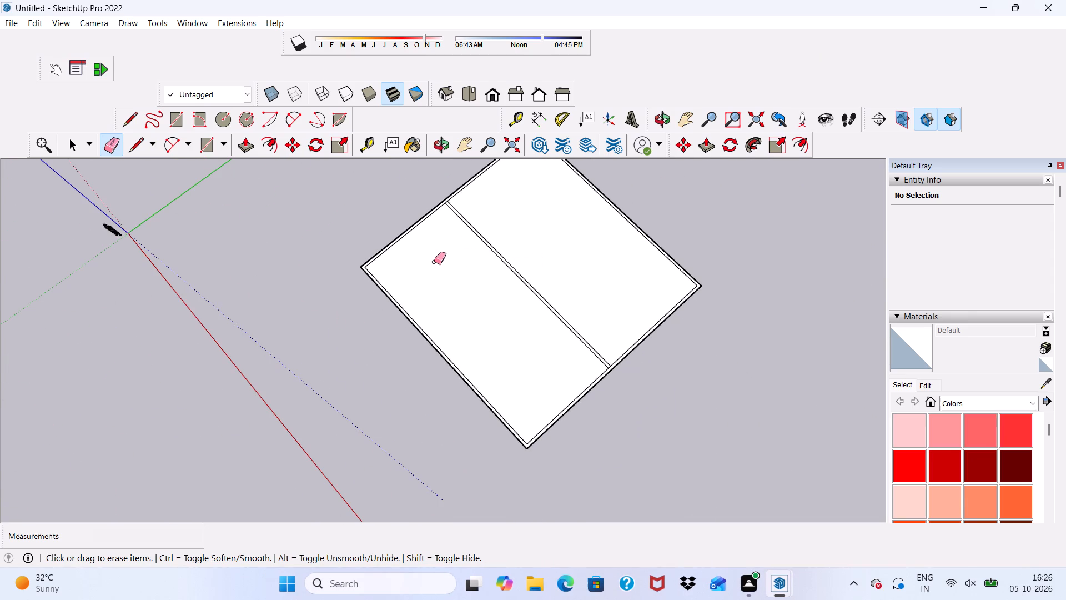
# Erase the short inner-outline segment between the dividing wall's two lines where they meet the first side wall.
pyautogui.press('space')
pyautogui.scroll(6, 524, 127)
pyautogui.scroll(-1, 518, 123)
pyautogui.scroll(4, 518, 123)
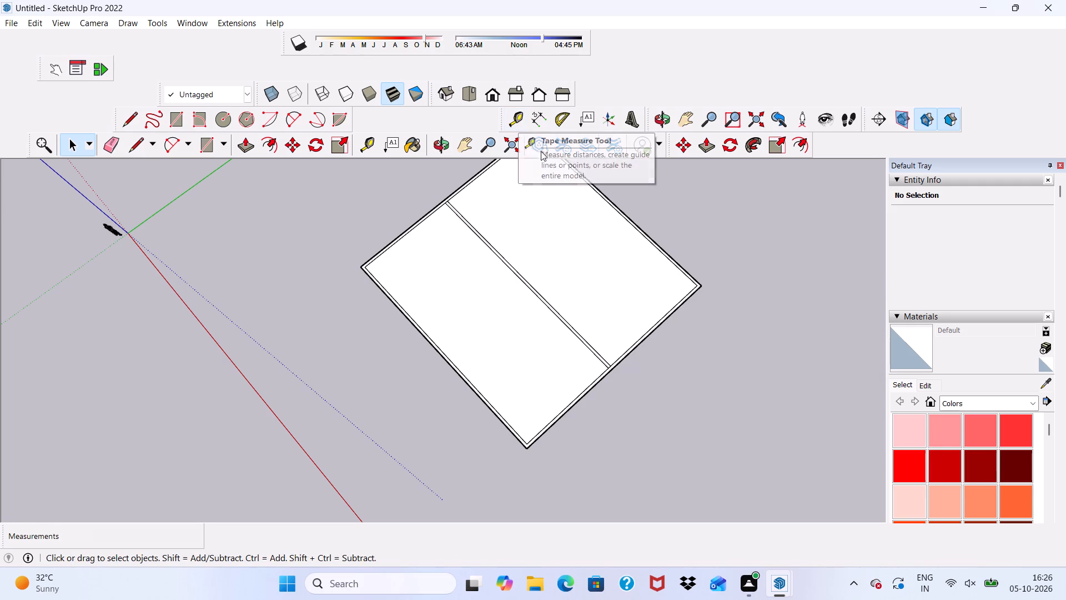
pyautogui.scroll(1, 541, 151)
pyautogui.scroll(19, 516, 199)
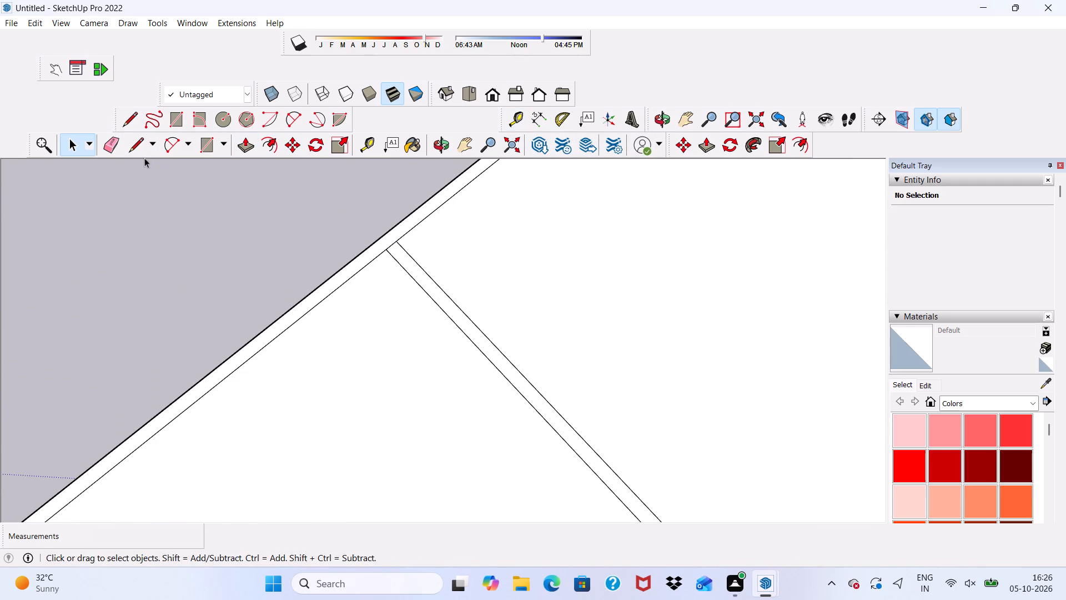
pyautogui.click(119, 149)
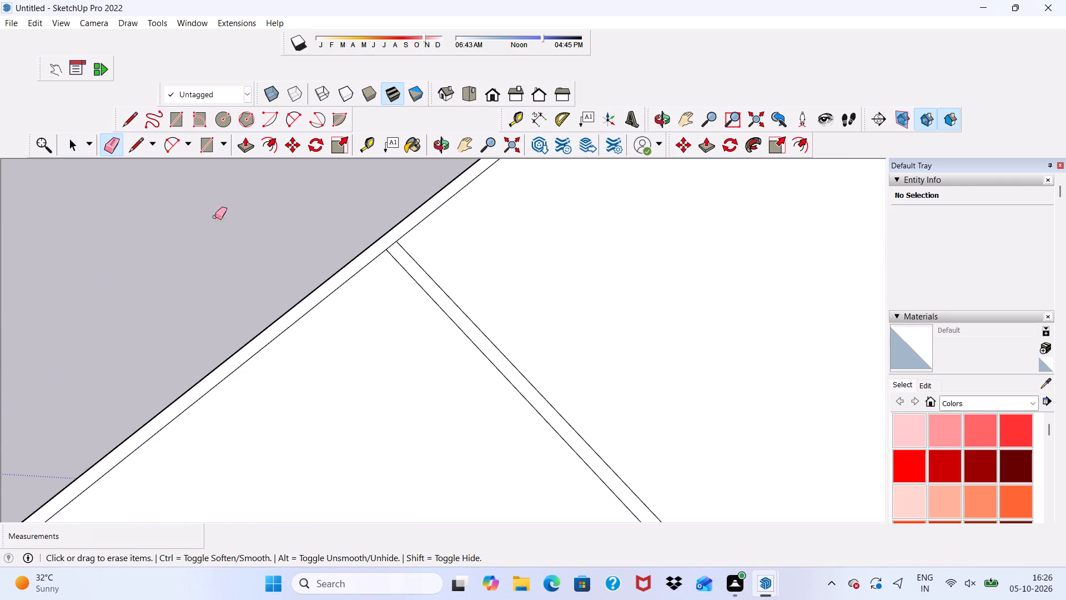
pyautogui.scroll(2, 229, 219)
pyautogui.scroll(4, 323, 243)
pyautogui.scroll(-2, 497, 176)
pyautogui.click(466, 243)
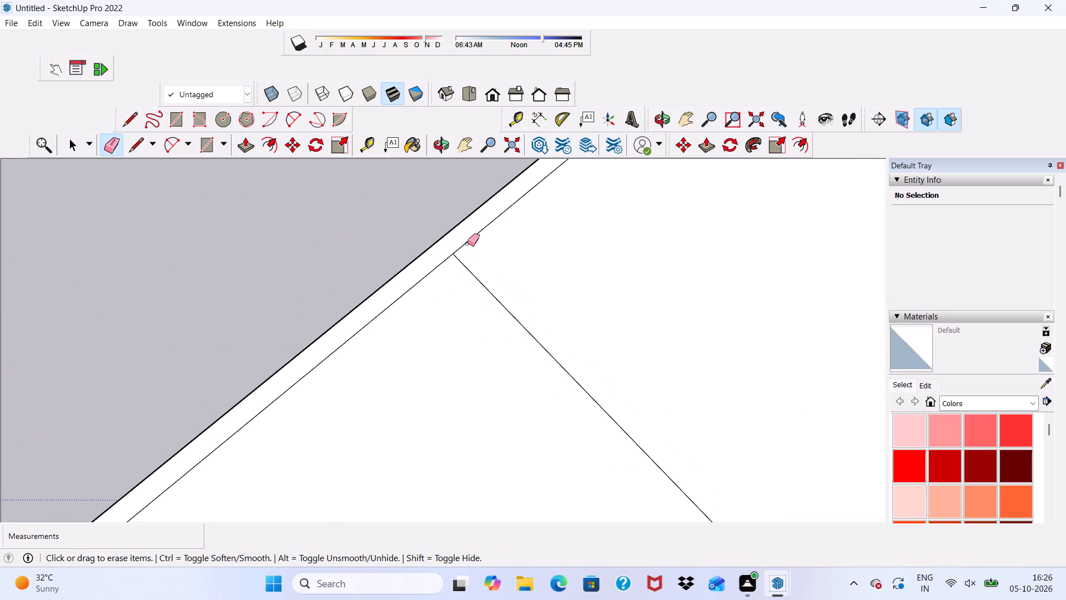
pyautogui.hotkey('ctrl', 'z')
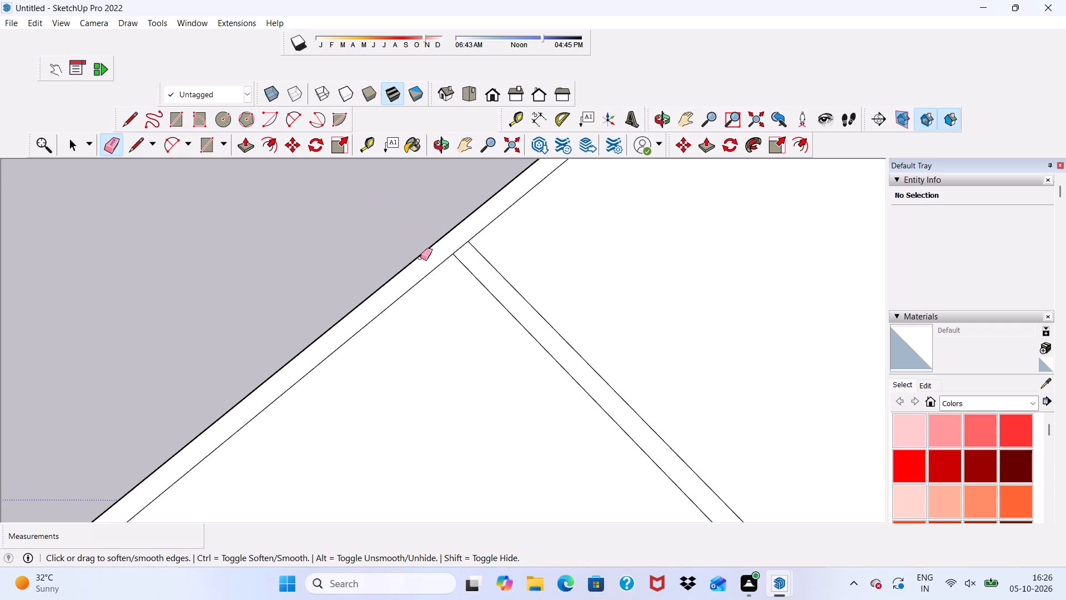
pyautogui.scroll(3, 477, 240)
pyautogui.click(447, 256)
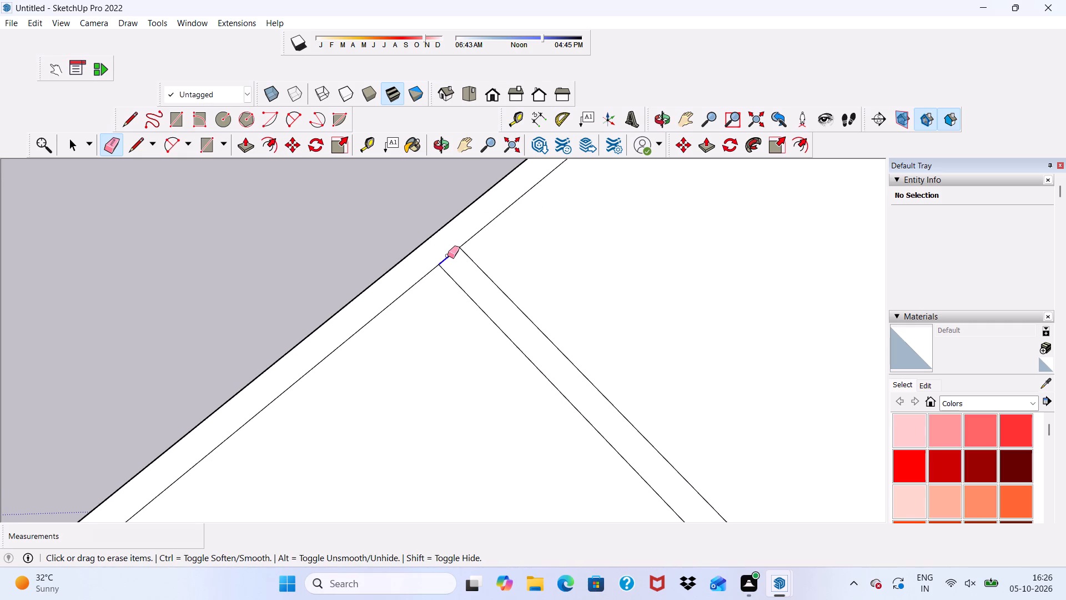
# Erase the matching short inner-outline segment at the dividing wall's other end so it joins the opposite side wall.
pyautogui.scroll(-3, 399, 215)
pyautogui.scroll(1, 358, 226)
pyautogui.scroll(-4, 220, 214)
pyautogui.scroll(3, 205, 233)
pyautogui.scroll(-5, 187, 229)
pyautogui.scroll(-5, 455, 277)
pyautogui.scroll(1, 458, 299)
pyautogui.scroll(-3, 460, 303)
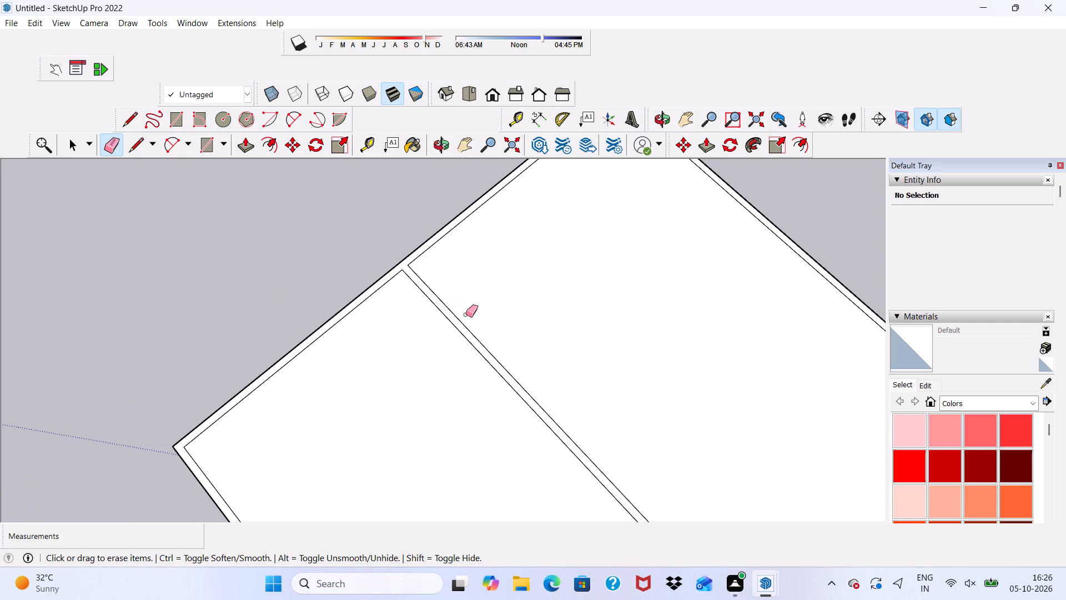
pyautogui.scroll(1, 495, 270)
pyautogui.scroll(-4, 354, 261)
pyautogui.scroll(-4, 247, 282)
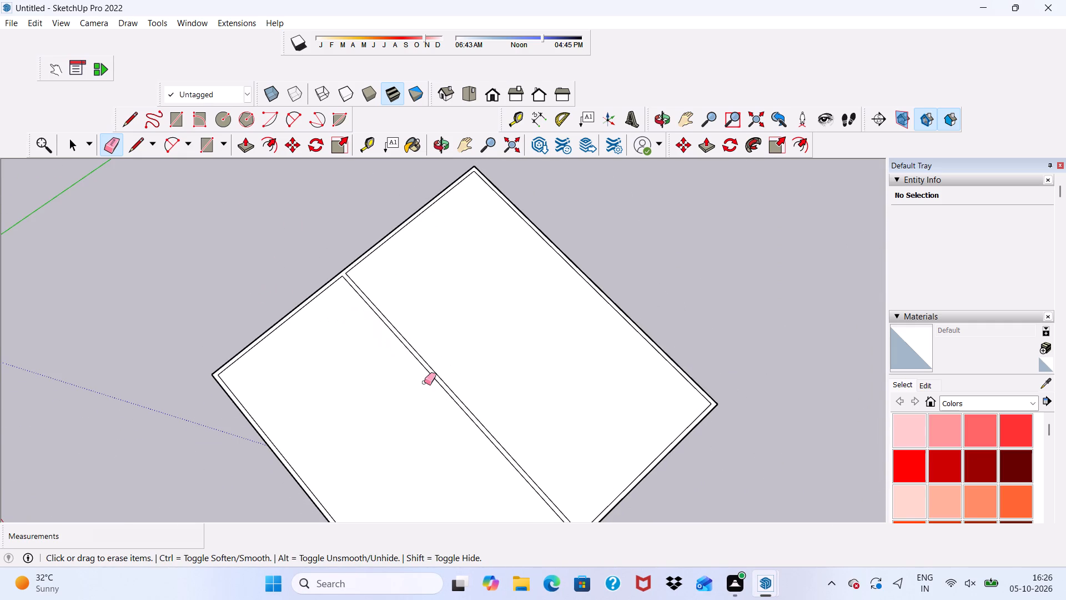
pyautogui.scroll(1, 456, 374)
pyautogui.scroll(-5, 462, 366)
pyautogui.scroll(-4, 562, 343)
pyautogui.scroll(5, 597, 491)
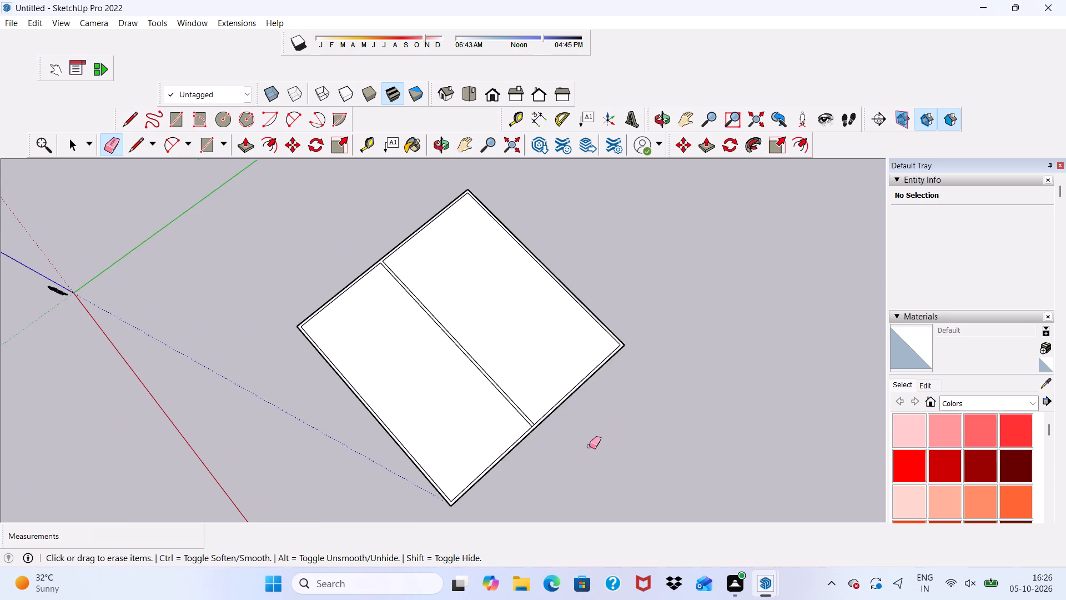
pyautogui.scroll(19, 589, 446)
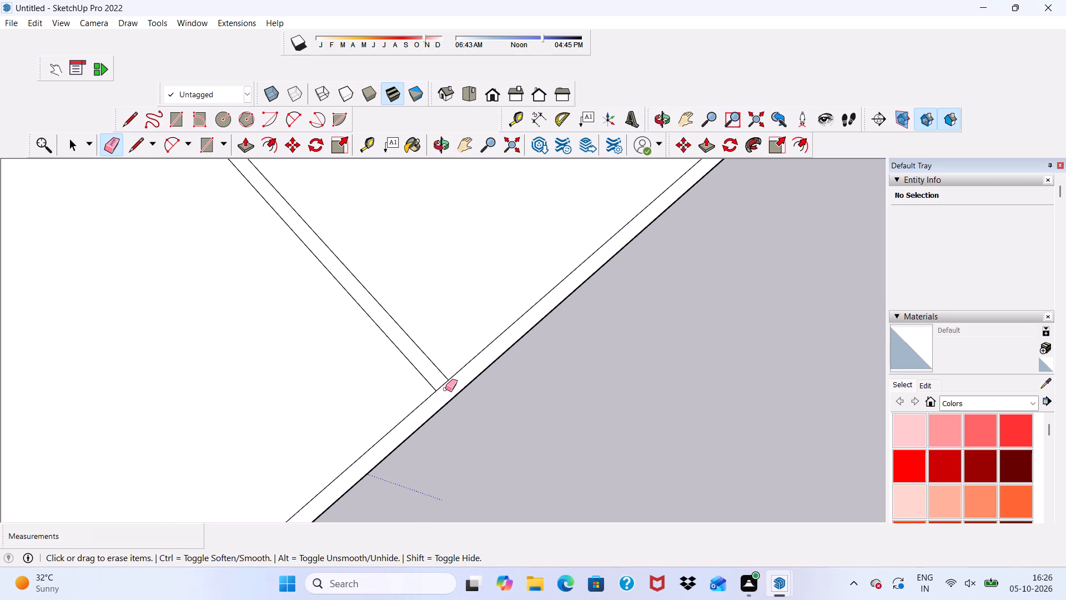
pyautogui.scroll(3, 445, 389)
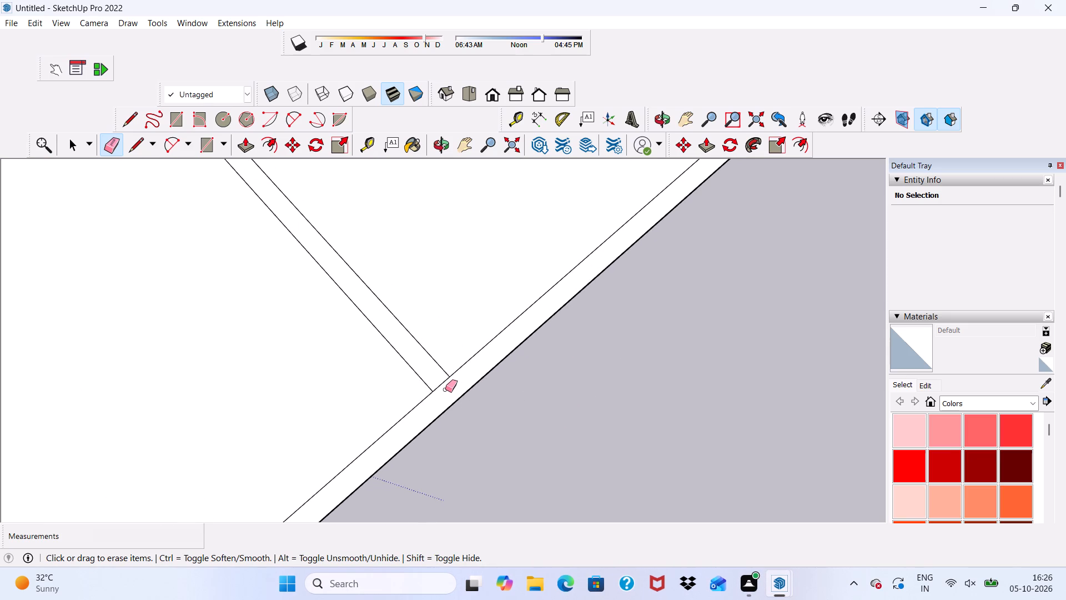
pyautogui.scroll(5, 441, 409)
pyautogui.moveTo(436, 369); pyautogui.dragTo(441, 380)
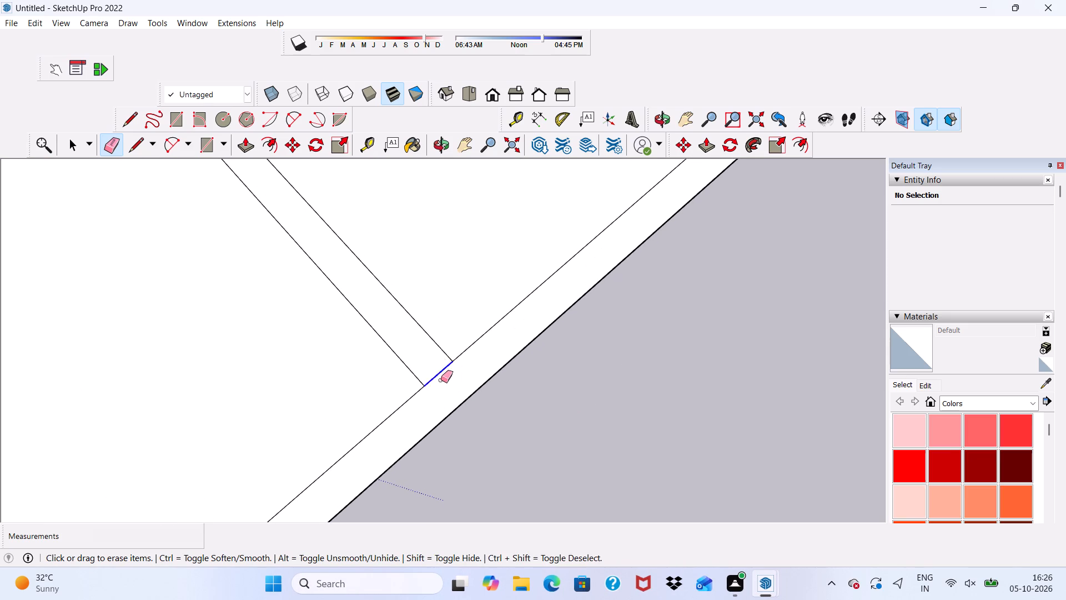
pyautogui.moveTo(441, 380); pyautogui.dragTo(442, 381)
pyautogui.press('space')
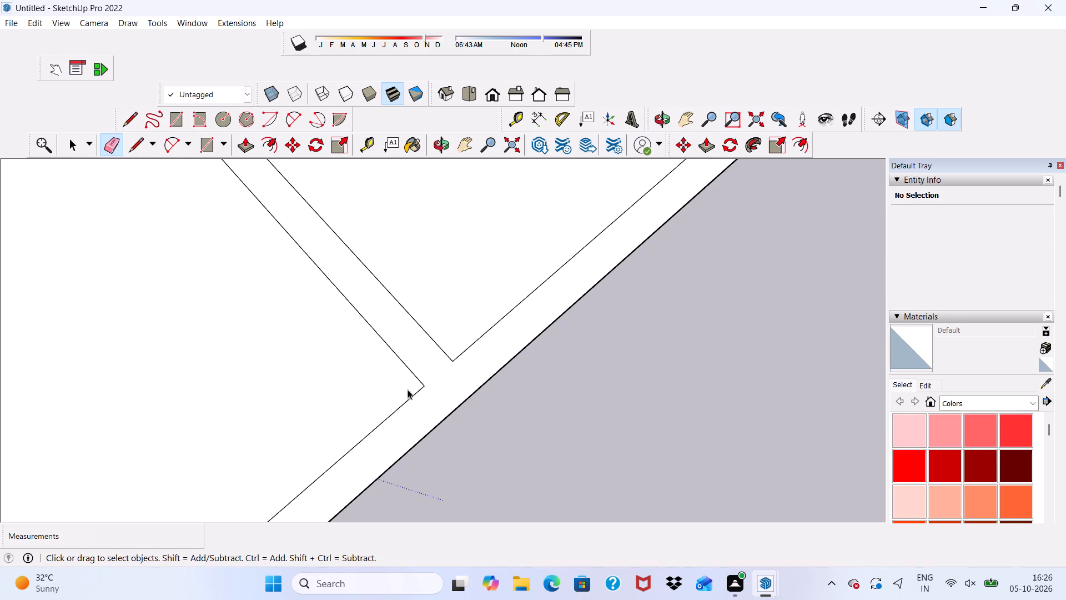
# Draw a short line across the side wall strip from the front inner corner to the outer edge, extending the front wall's inner line.
pyautogui.click(127, 119)
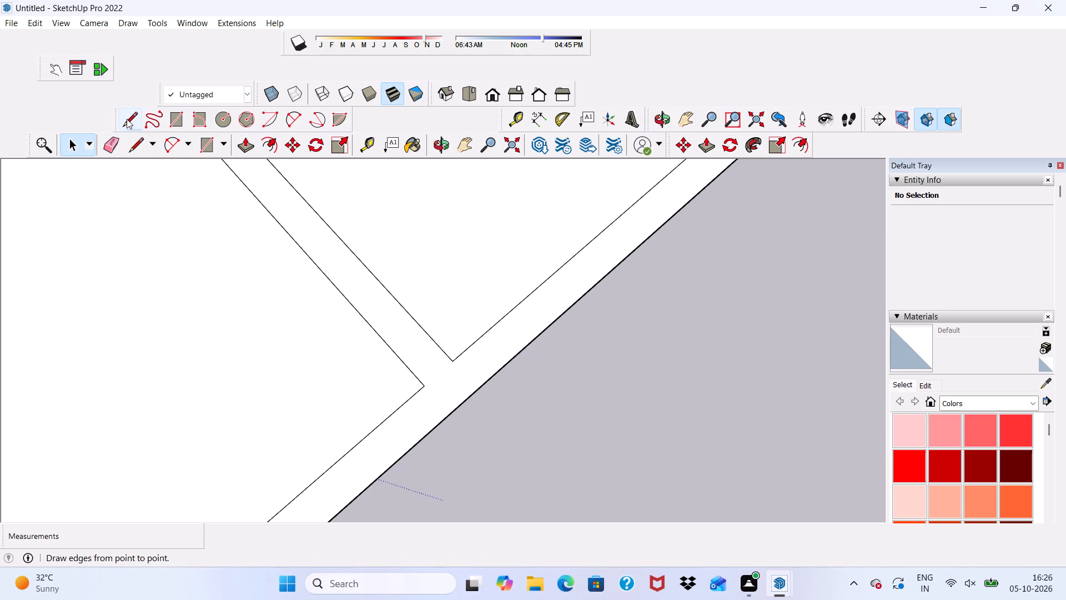
pyautogui.scroll(-1, 313, 326)
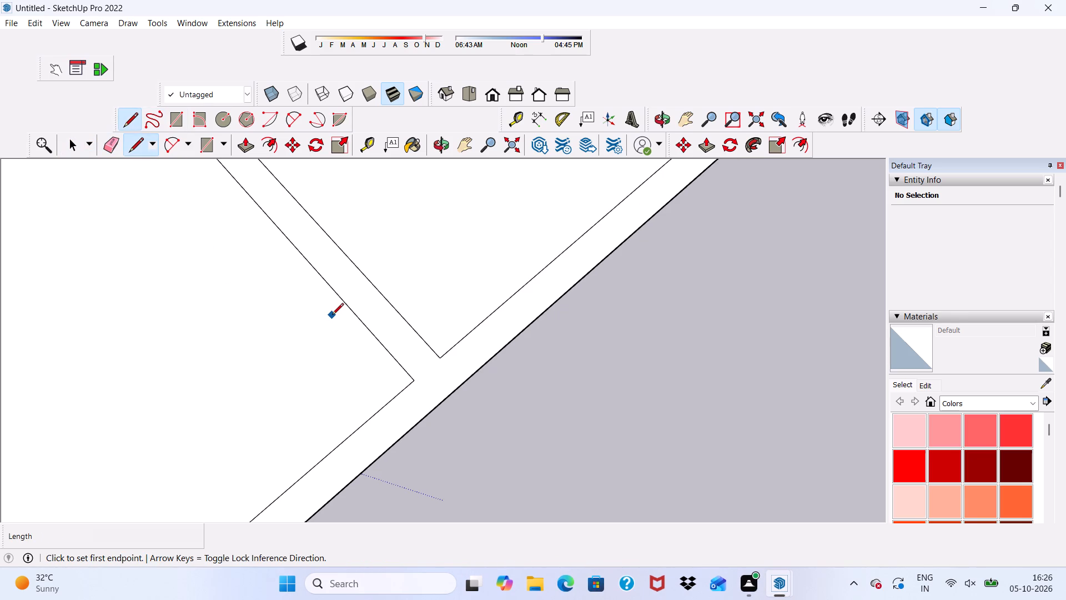
pyautogui.scroll(-6, 331, 315)
pyautogui.scroll(2, 345, 353)
pyautogui.scroll(-4, 345, 353)
pyautogui.scroll(-4, 391, 350)
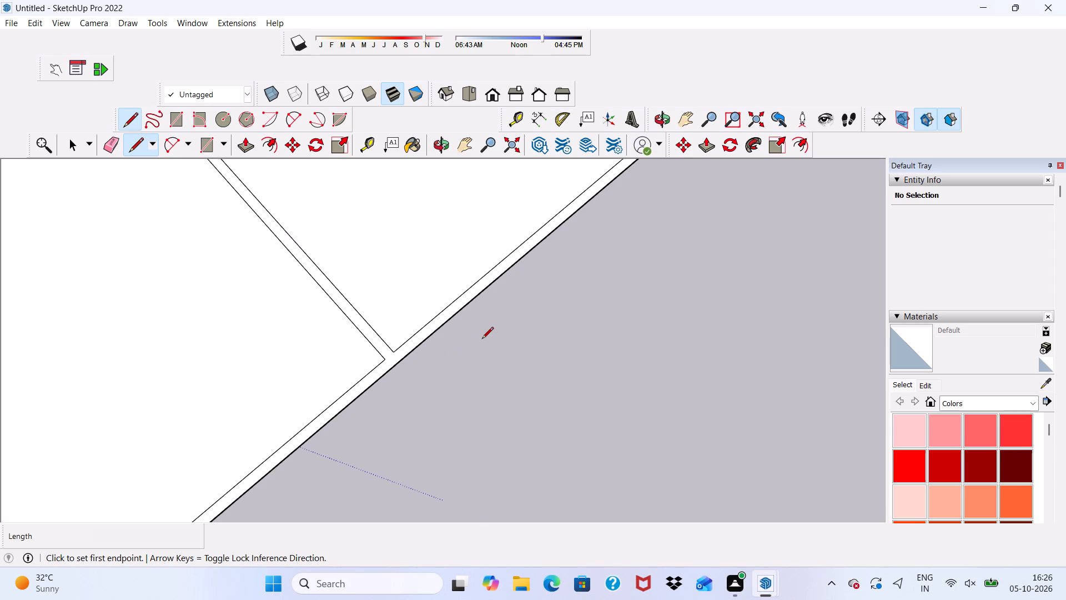
pyautogui.scroll(-13, 387, 329)
pyautogui.scroll(2, 336, 399)
pyautogui.scroll(-2, 331, 394)
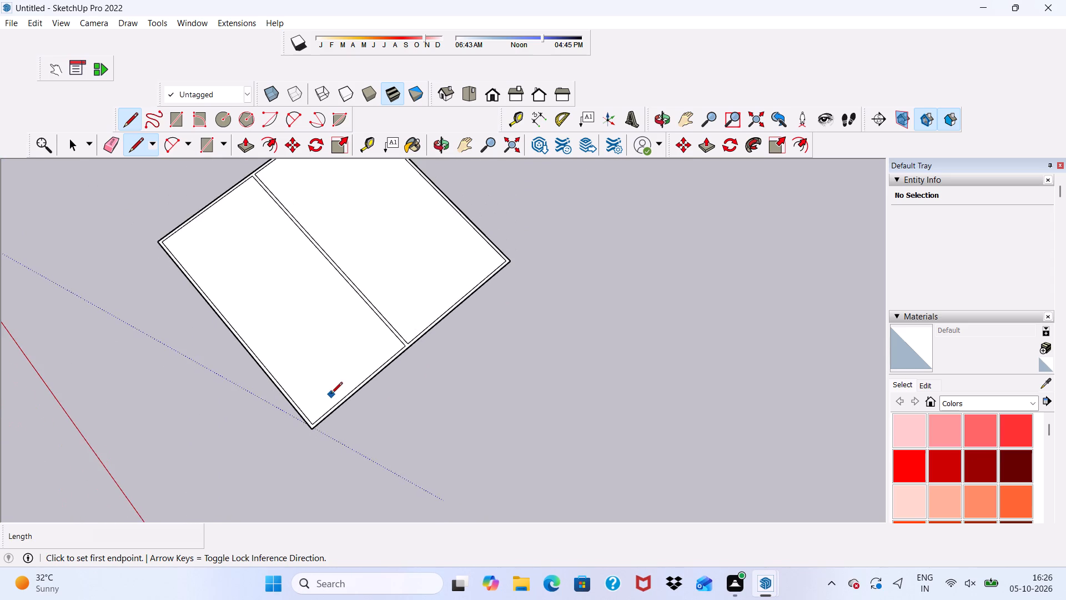
pyautogui.moveTo(331, 394); pyautogui.dragTo(436, 352, button='middle')
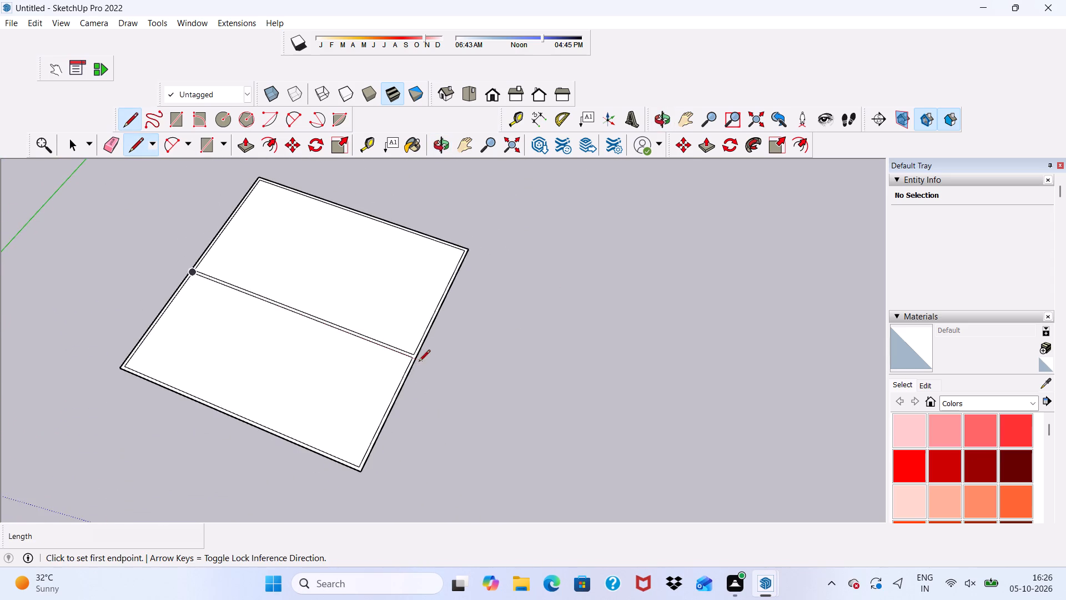
pyautogui.scroll(8, 368, 396)
pyautogui.scroll(-4, 356, 380)
pyautogui.scroll(-3, 400, 352)
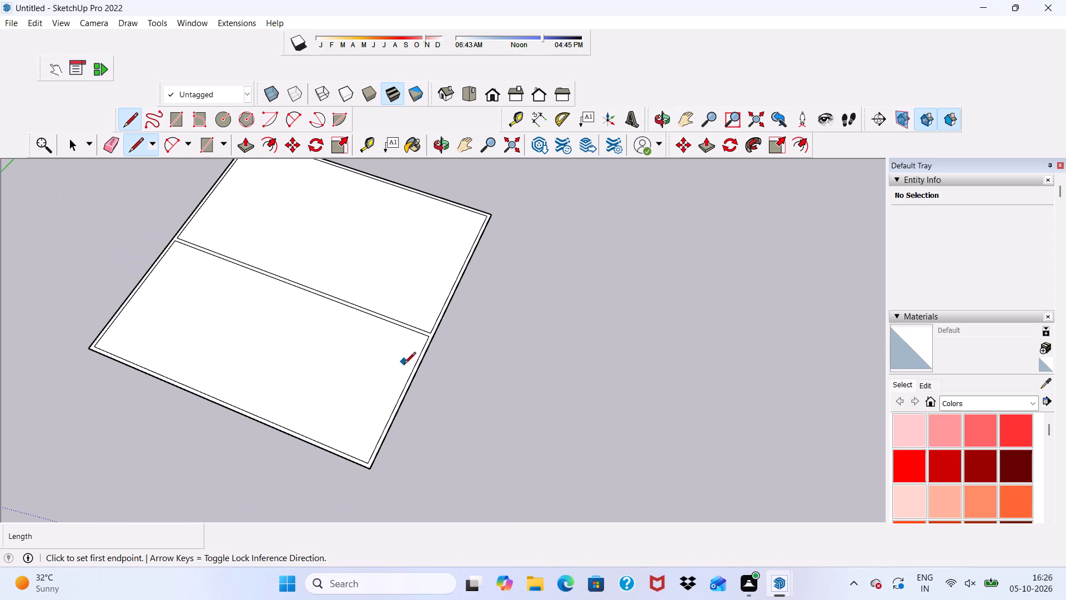
pyautogui.scroll(6, 396, 404)
pyautogui.scroll(-6, 393, 397)
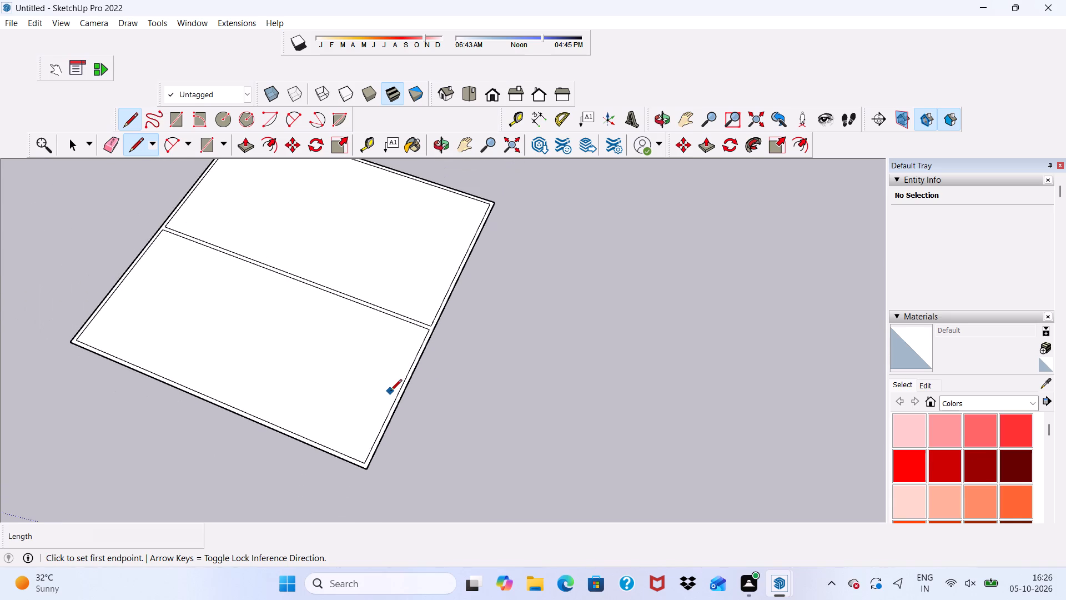
pyautogui.scroll(2, 390, 392)
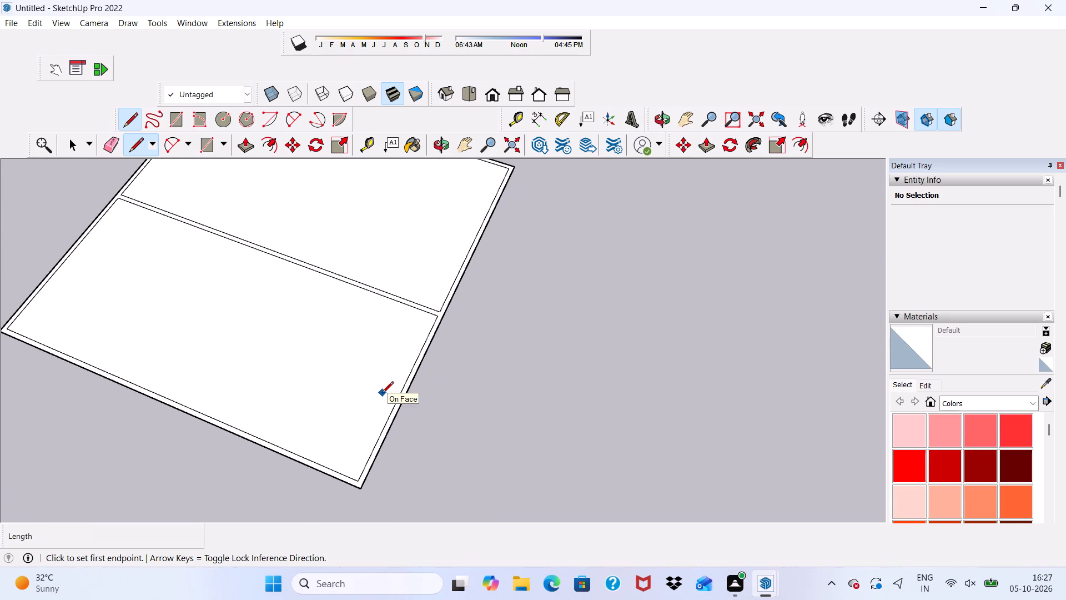
pyautogui.scroll(-2, 384, 396)
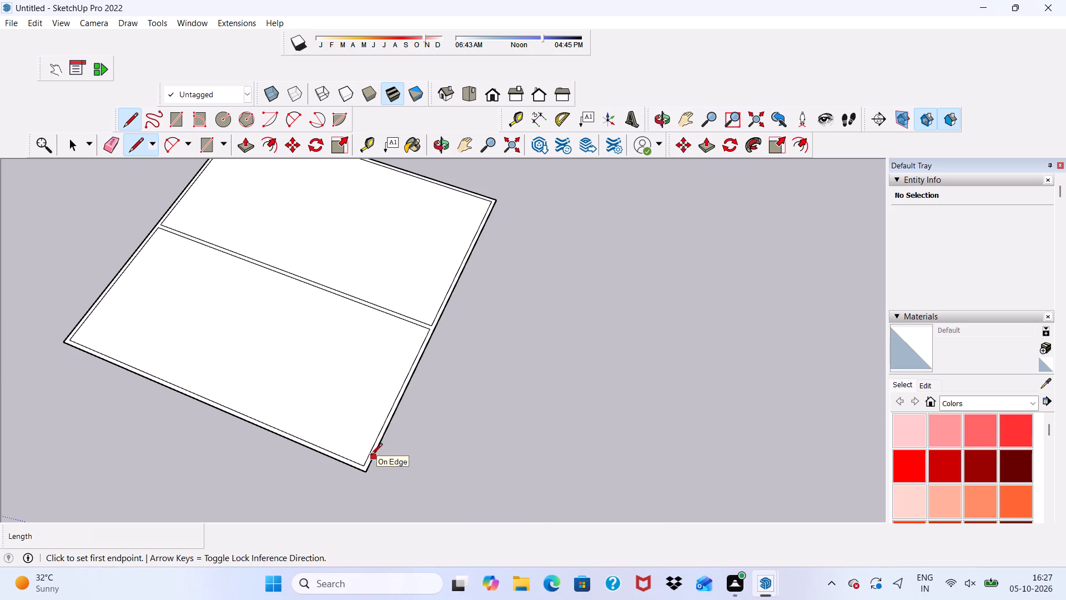
pyautogui.scroll(2, 370, 456)
pyautogui.scroll(-1, 370, 454)
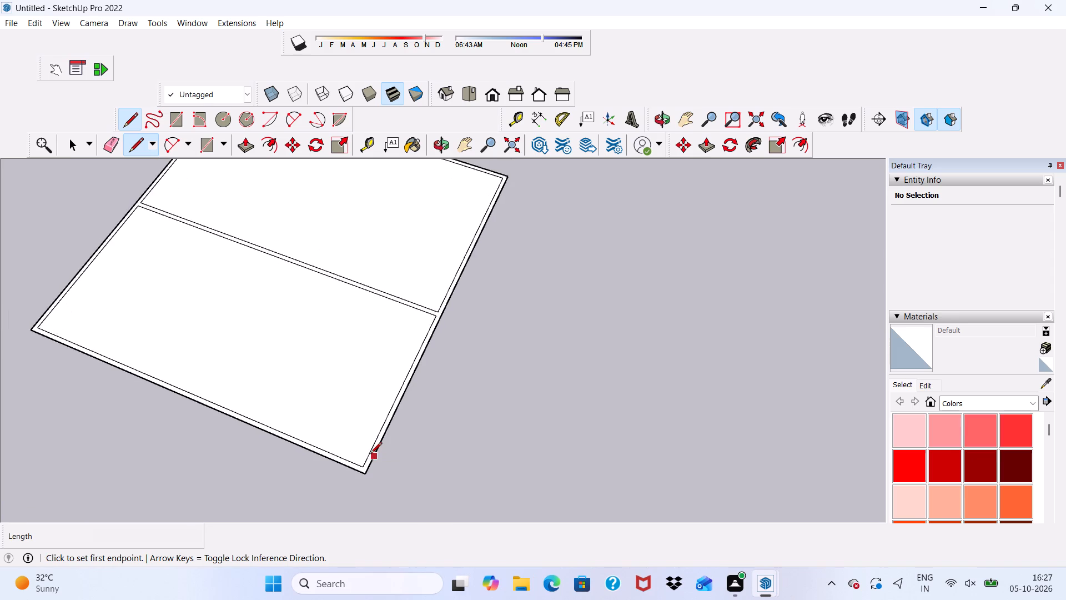
pyautogui.scroll(-3, 370, 454)
pyautogui.scroll(2, 373, 448)
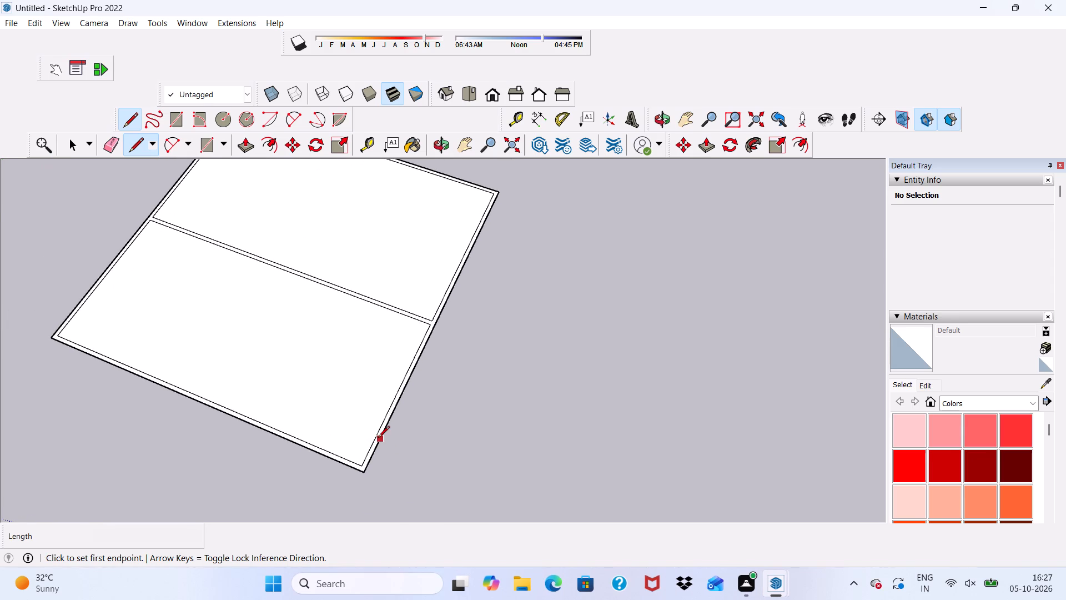
pyautogui.scroll(1, 378, 438)
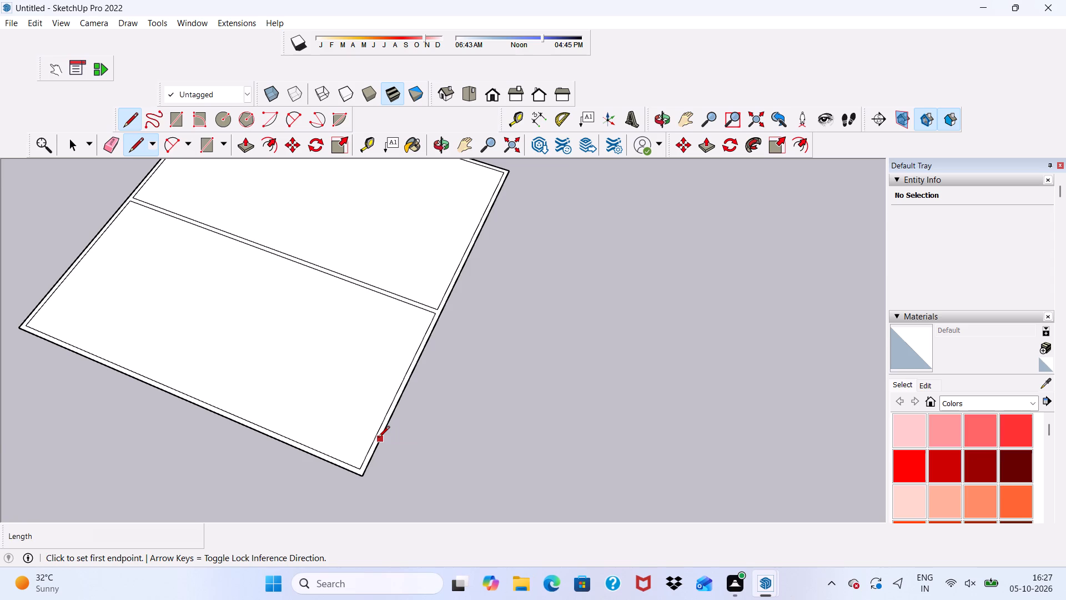
pyautogui.scroll(-1, 349, 445)
pyautogui.scroll(2, 349, 446)
pyautogui.scroll(-2, 351, 448)
pyautogui.scroll(6, 373, 468)
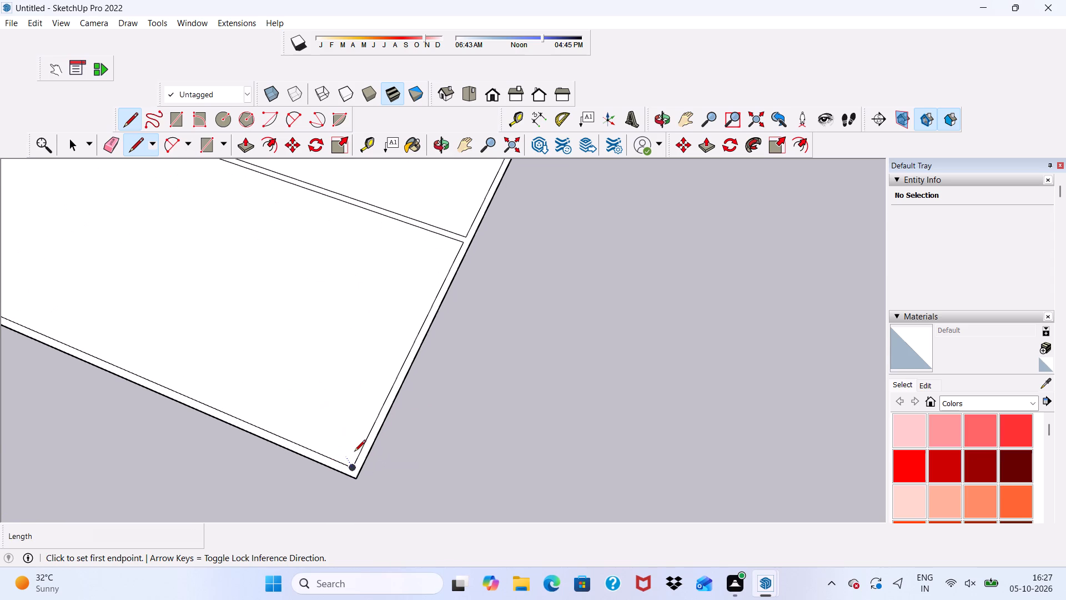
pyautogui.scroll(4, 331, 463)
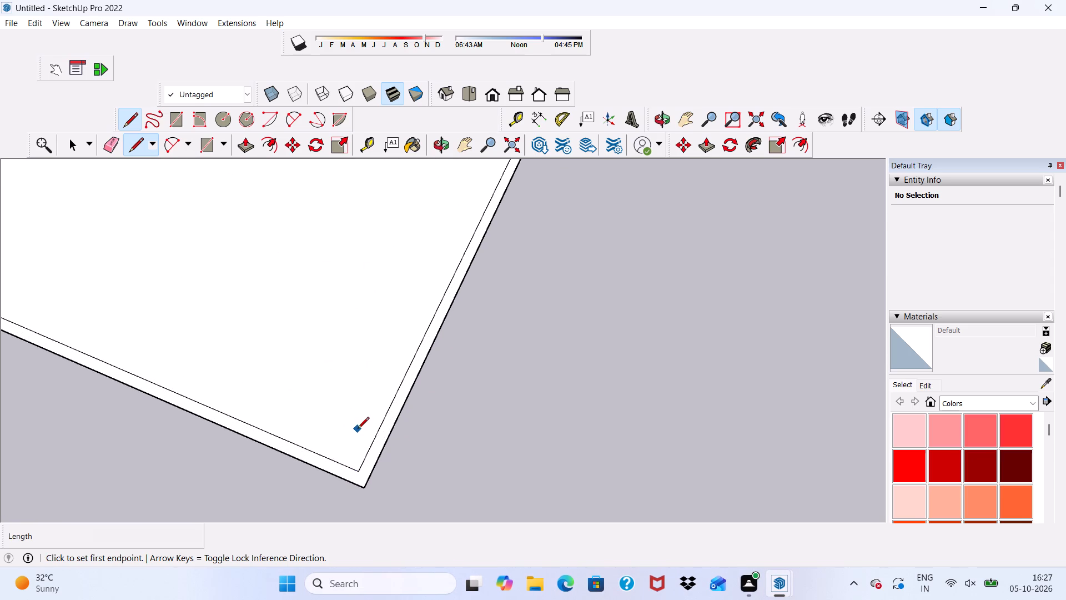
pyautogui.scroll(6, 383, 465)
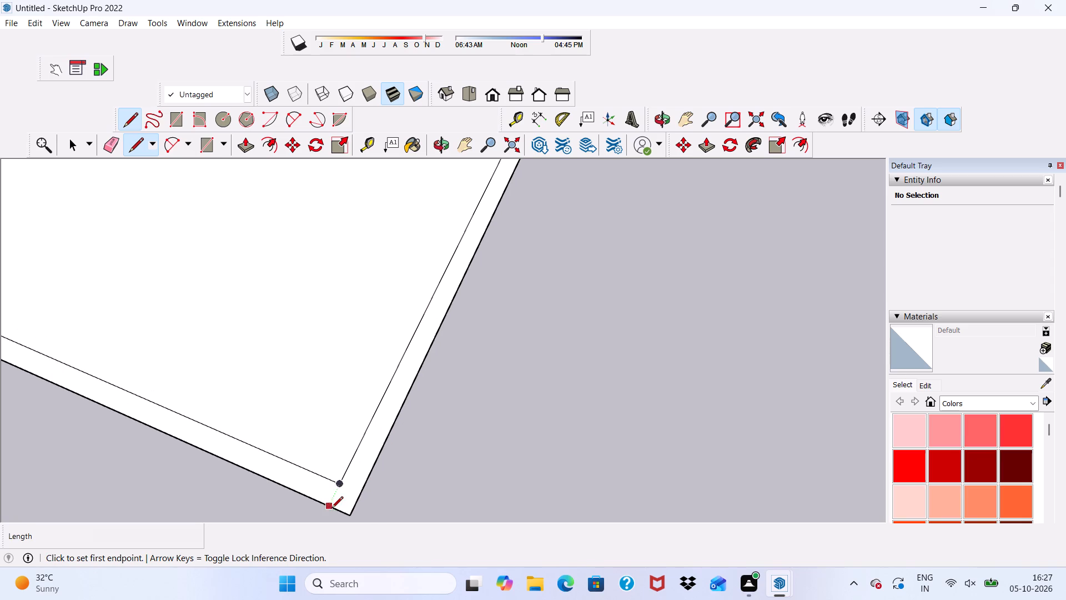
pyautogui.scroll(3, 331, 509)
pyautogui.scroll(5, 361, 472)
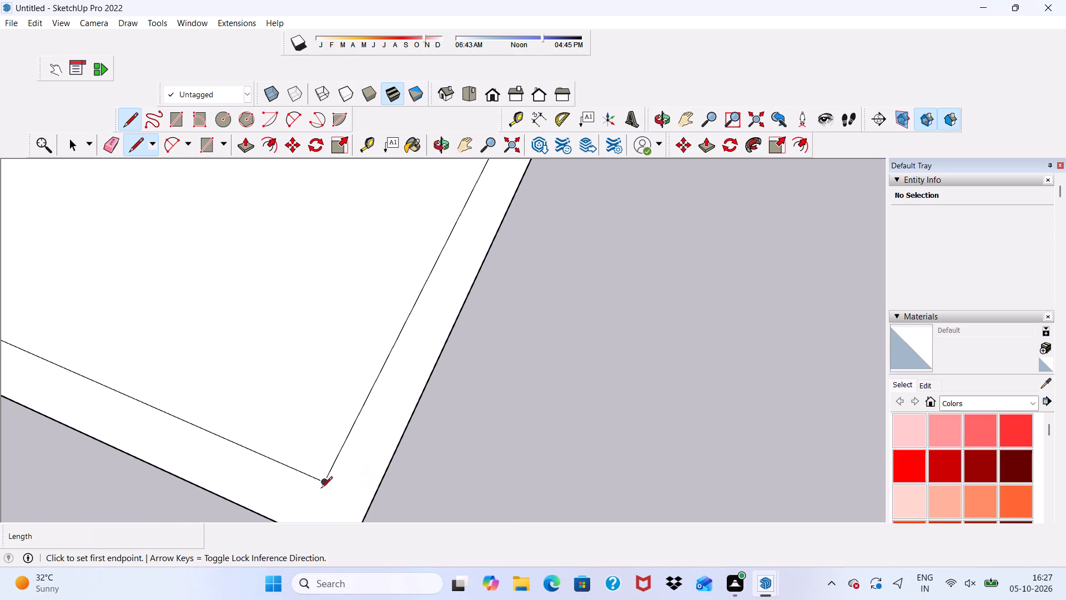
pyautogui.click(323, 484)
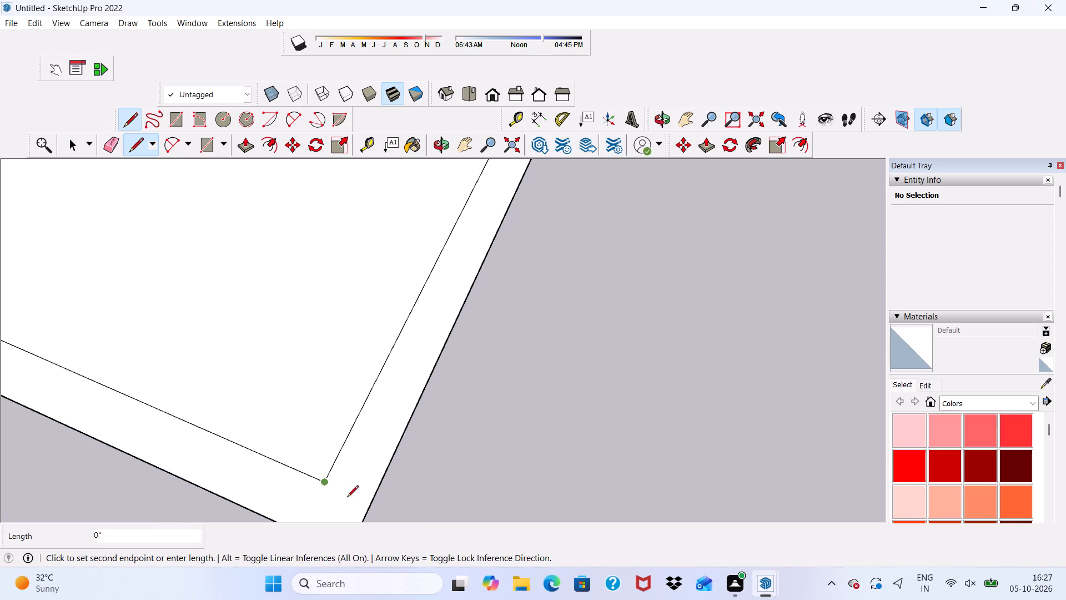
pyautogui.click(371, 507)
# Draw a matching 9" line from the opposite front inner corner to the outer edge, separating the front strip from the side wall.
pyautogui.scroll(-3, 395, 488)
pyautogui.scroll(2, 415, 506)
pyautogui.scroll(-1, 441, 514)
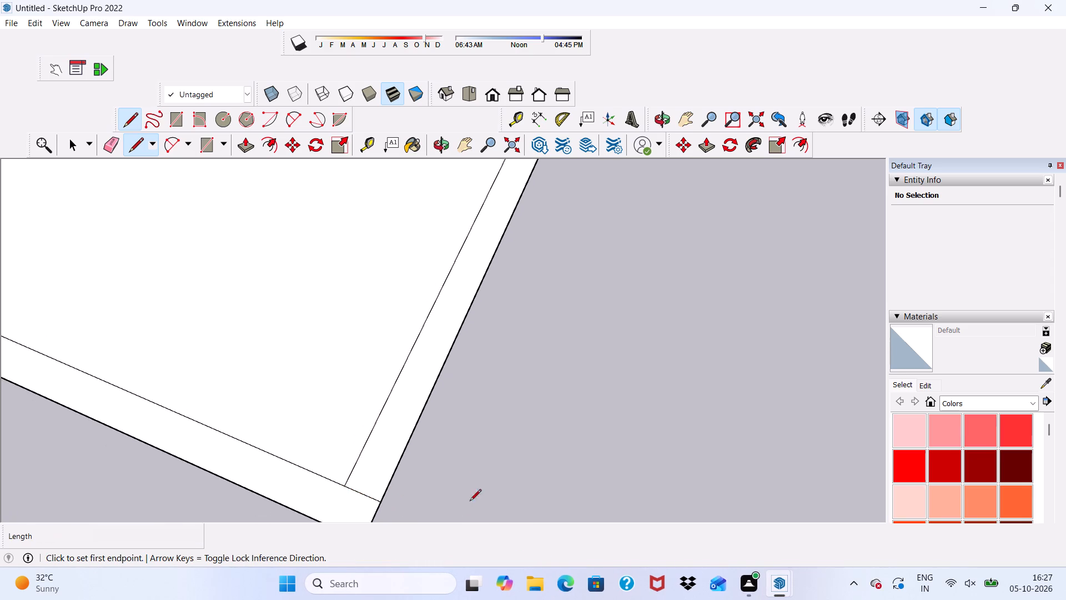
pyautogui.scroll(-6, 459, 476)
pyautogui.scroll(-2, 458, 357)
pyautogui.scroll(2, 459, 355)
pyautogui.scroll(-1, 461, 353)
pyautogui.scroll(1, 462, 353)
pyautogui.scroll(-3, 462, 352)
pyautogui.scroll(1, 468, 358)
pyautogui.scroll(-2, 472, 366)
pyautogui.scroll(3, 549, 356)
pyautogui.scroll(-3, 549, 358)
pyautogui.scroll(1, 555, 399)
pyautogui.scroll(-8, 590, 352)
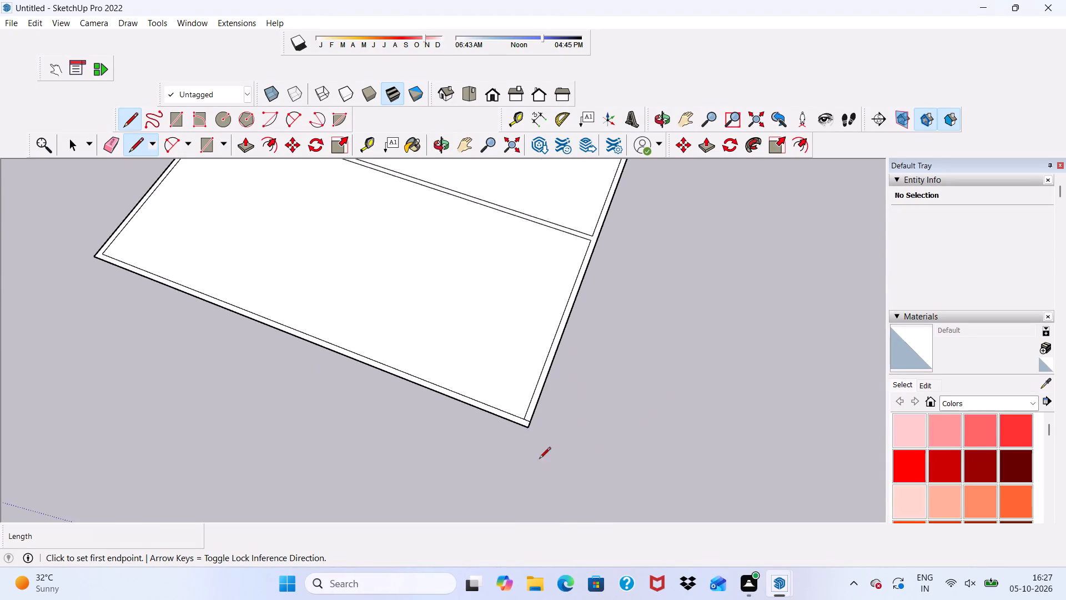
pyautogui.scroll(-5, 539, 459)
pyautogui.scroll(1, 540, 415)
pyautogui.scroll(-2, 545, 422)
pyautogui.scroll(3, 415, 272)
pyautogui.scroll(1, 234, 223)
pyautogui.scroll(-1, 232, 221)
pyautogui.scroll(3, 228, 220)
pyautogui.scroll(-1, 52, 221)
pyautogui.scroll(9, 2, 313)
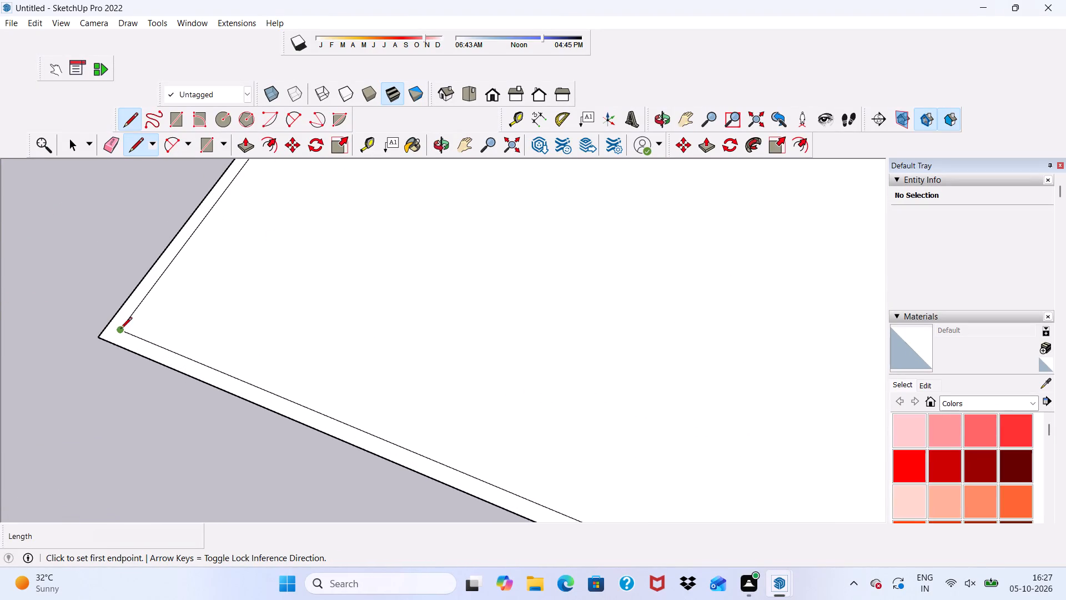
pyautogui.scroll(6, 120, 329)
pyautogui.click(118, 333)
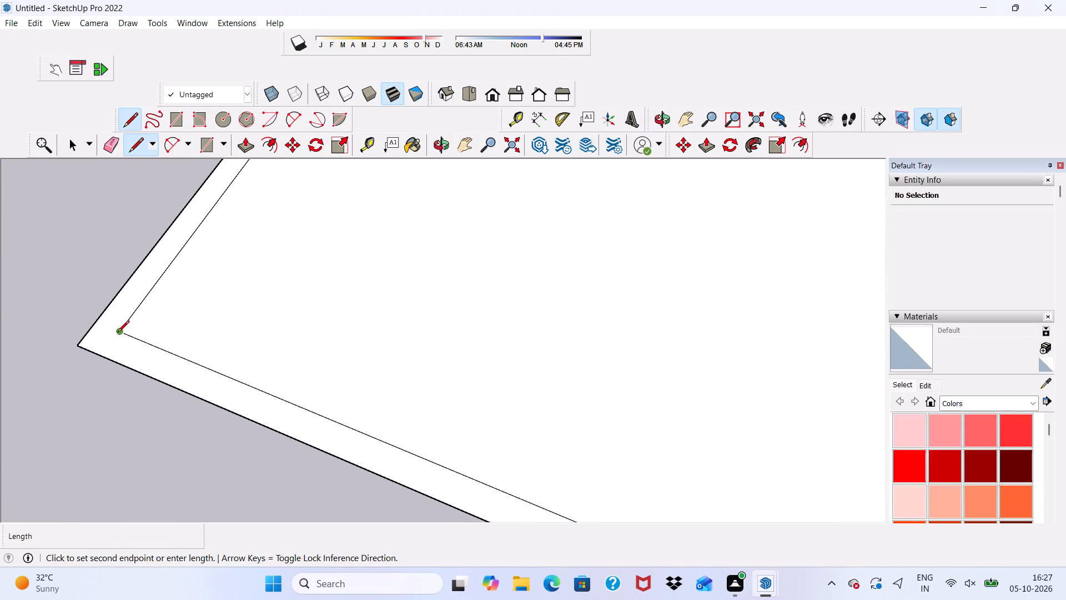
pyautogui.click(94, 323)
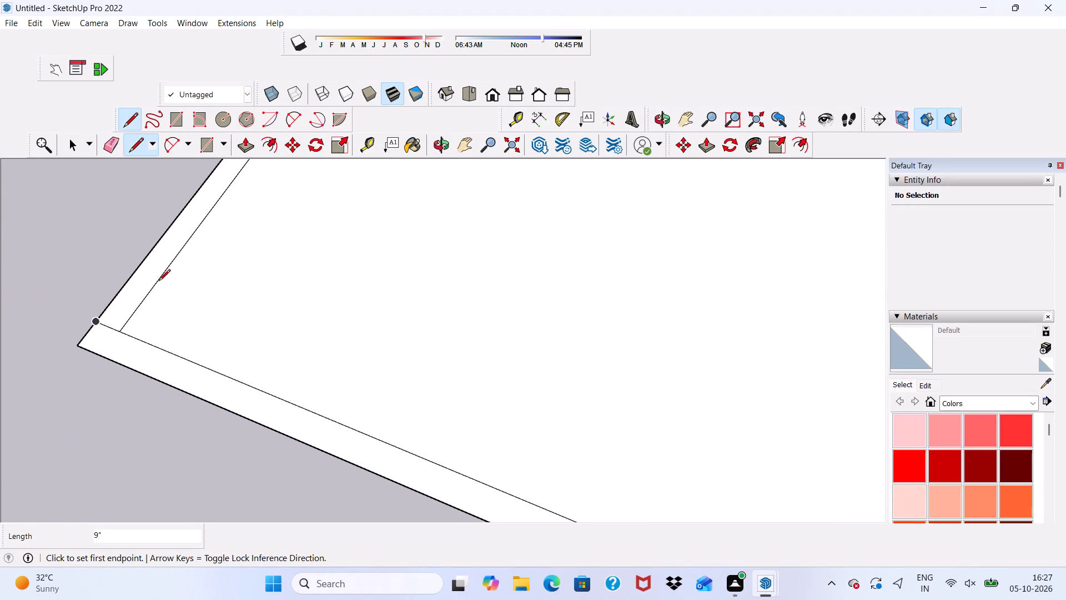
# Push/Pull the connected side, rear and dividing wall face up 10', leaving the front strip flat.
pyautogui.press('space')
pyautogui.scroll(-1, 150, 263)
pyautogui.scroll(1, 144, 268)
pyautogui.scroll(-8, 139, 277)
pyautogui.scroll(-3, 228, 365)
pyautogui.scroll(-10, 416, 241)
pyautogui.scroll(10, 561, 336)
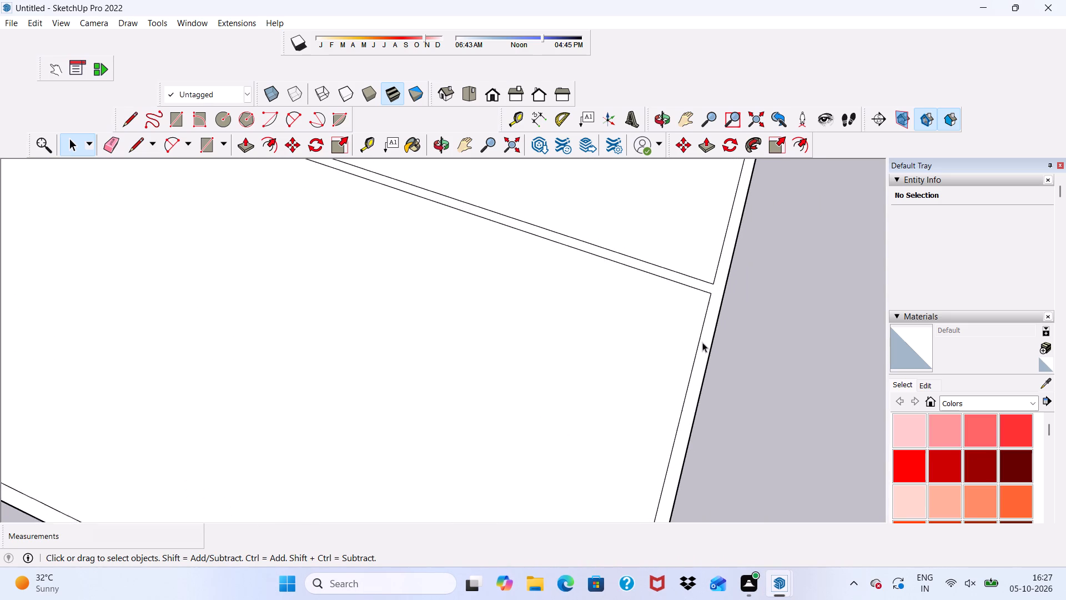
pyautogui.scroll(2, 702, 342)
pyautogui.click(703, 343)
pyautogui.scroll(-4, 507, 345)
pyautogui.scroll(1, 465, 376)
pyautogui.scroll(-3, 361, 89)
pyautogui.scroll(1, 361, 89)
pyautogui.scroll(-3, 360, 89)
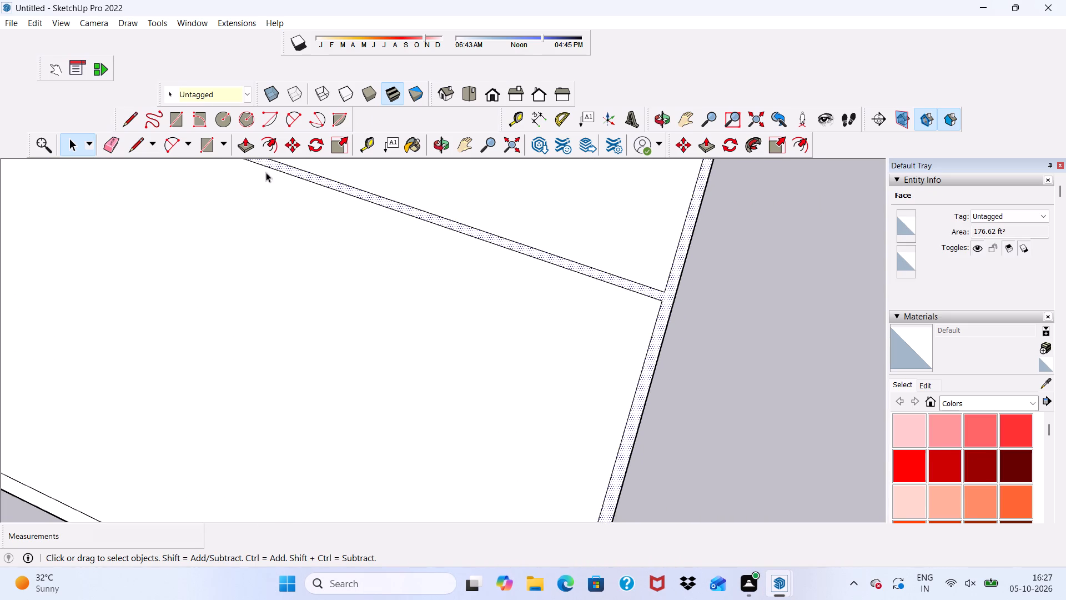
pyautogui.click(237, 143)
pyautogui.scroll(-6, 333, 232)
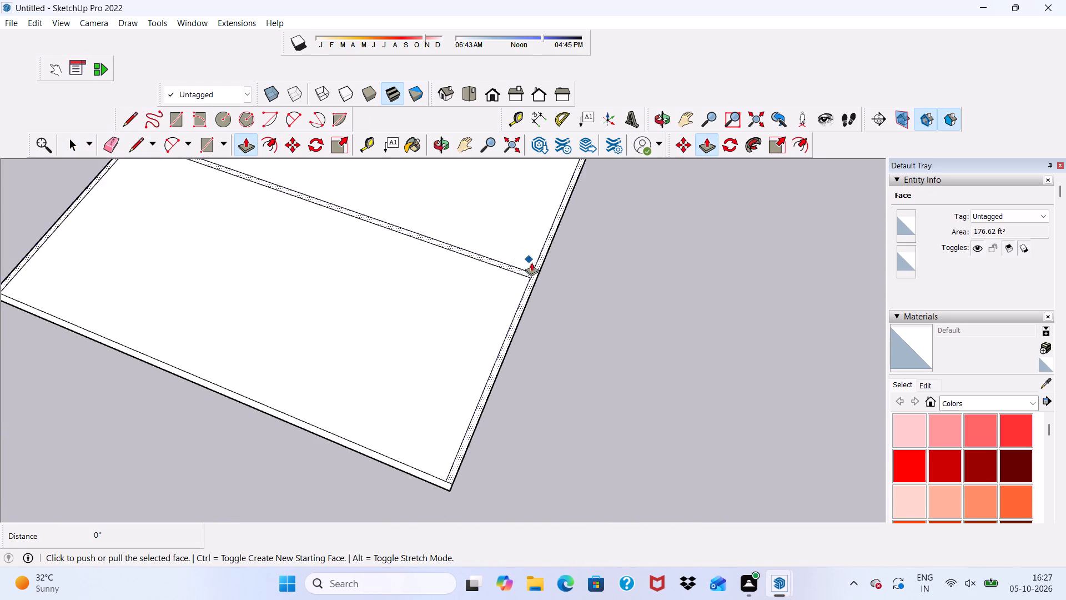
pyautogui.scroll(12, 513, 288)
pyautogui.click(552, 260)
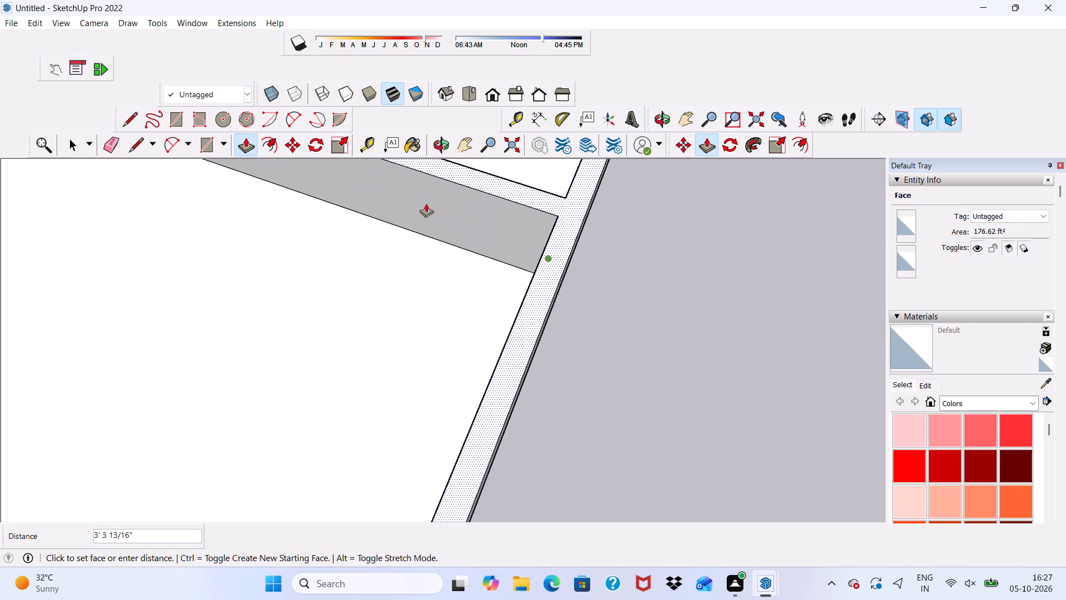
pyautogui.scroll(-4, 454, 191)
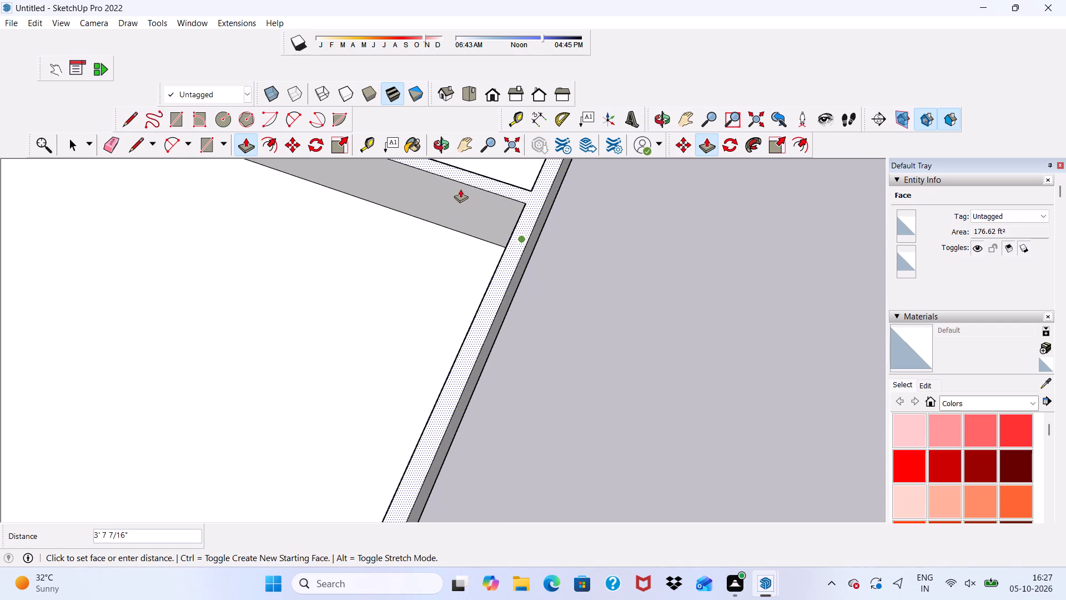
pyautogui.write("10'")
pyautogui.press('Return')
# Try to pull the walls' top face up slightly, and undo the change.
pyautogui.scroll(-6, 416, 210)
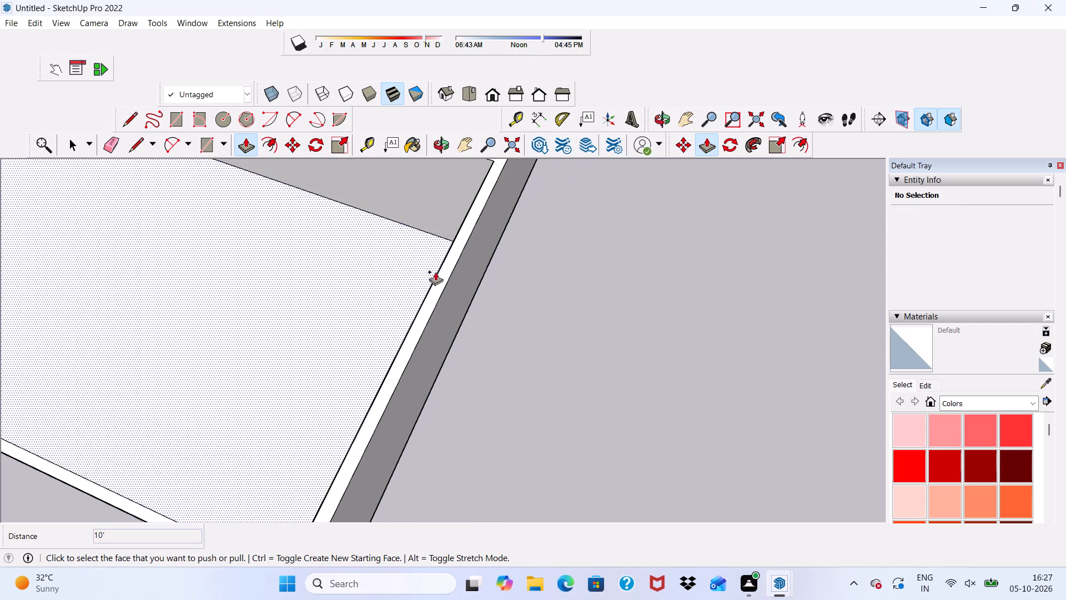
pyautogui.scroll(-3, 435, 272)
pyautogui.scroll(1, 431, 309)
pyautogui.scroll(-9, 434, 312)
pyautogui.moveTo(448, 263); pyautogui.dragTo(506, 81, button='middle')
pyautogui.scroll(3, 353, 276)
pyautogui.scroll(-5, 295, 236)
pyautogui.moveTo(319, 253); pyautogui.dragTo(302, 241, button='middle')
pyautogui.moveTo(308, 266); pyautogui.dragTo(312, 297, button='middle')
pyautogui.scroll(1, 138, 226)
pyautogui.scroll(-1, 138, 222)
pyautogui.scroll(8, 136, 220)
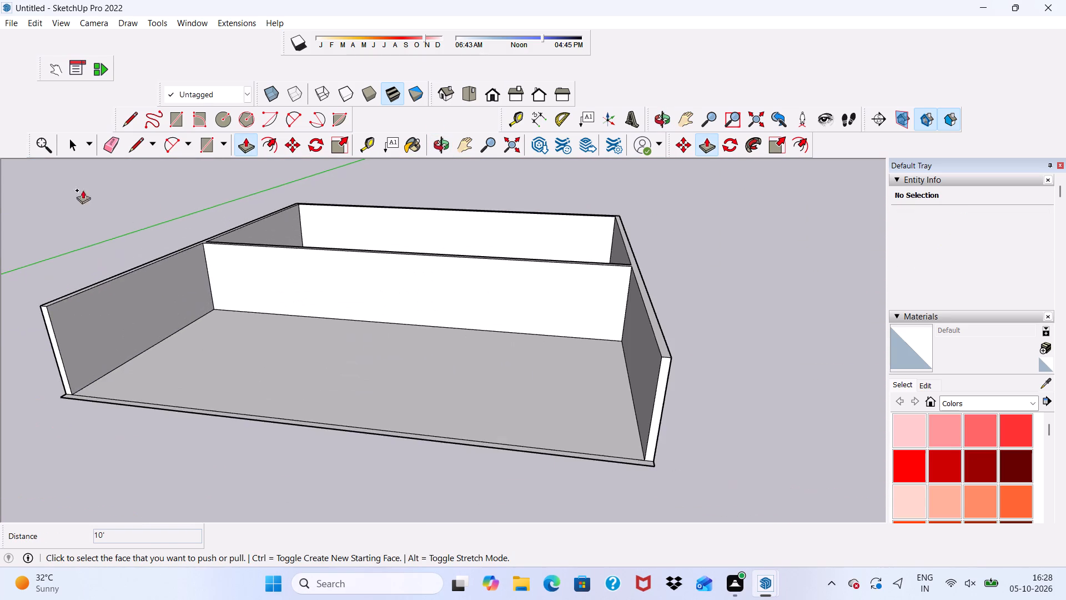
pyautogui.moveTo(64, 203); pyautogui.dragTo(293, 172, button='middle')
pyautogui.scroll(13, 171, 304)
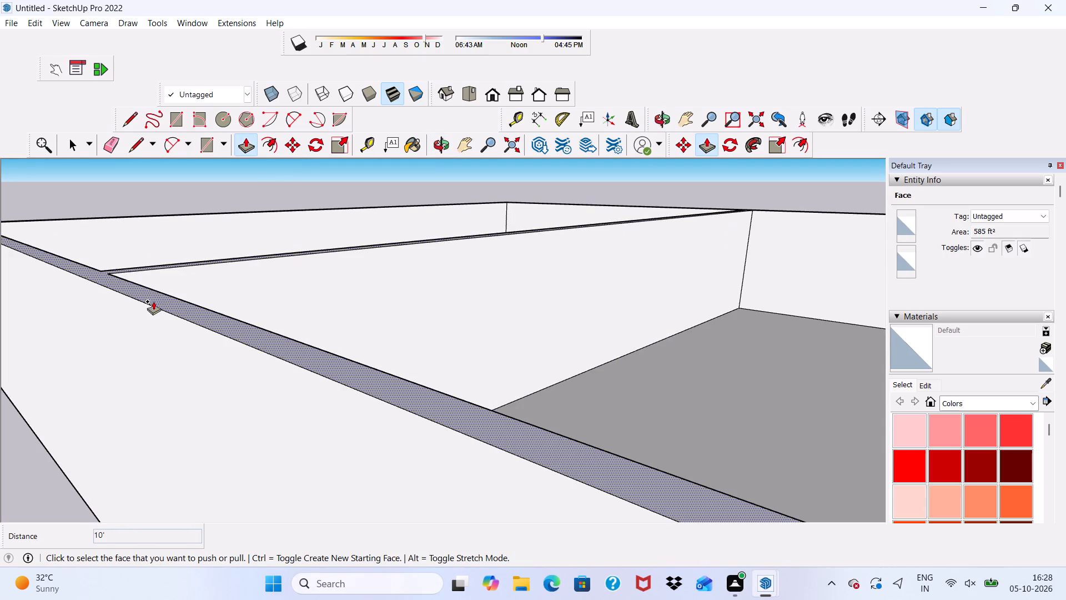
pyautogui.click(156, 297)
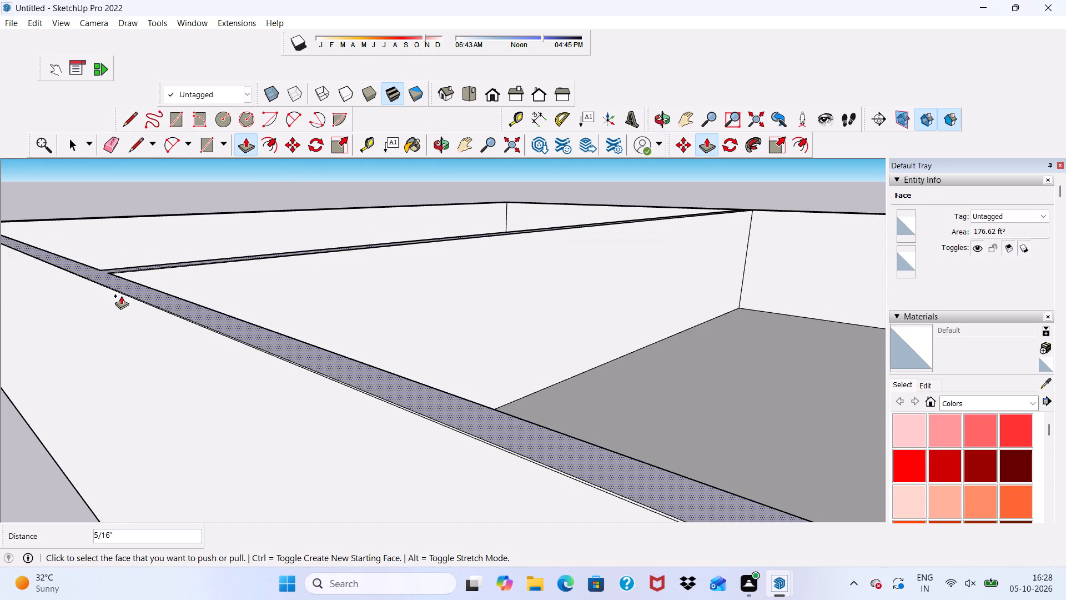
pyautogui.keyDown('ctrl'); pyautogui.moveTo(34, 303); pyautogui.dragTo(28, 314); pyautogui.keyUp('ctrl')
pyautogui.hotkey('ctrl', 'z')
# Pull the walls' top face up another 5' as a new starting face.
pyautogui.scroll(3, 89, 272)
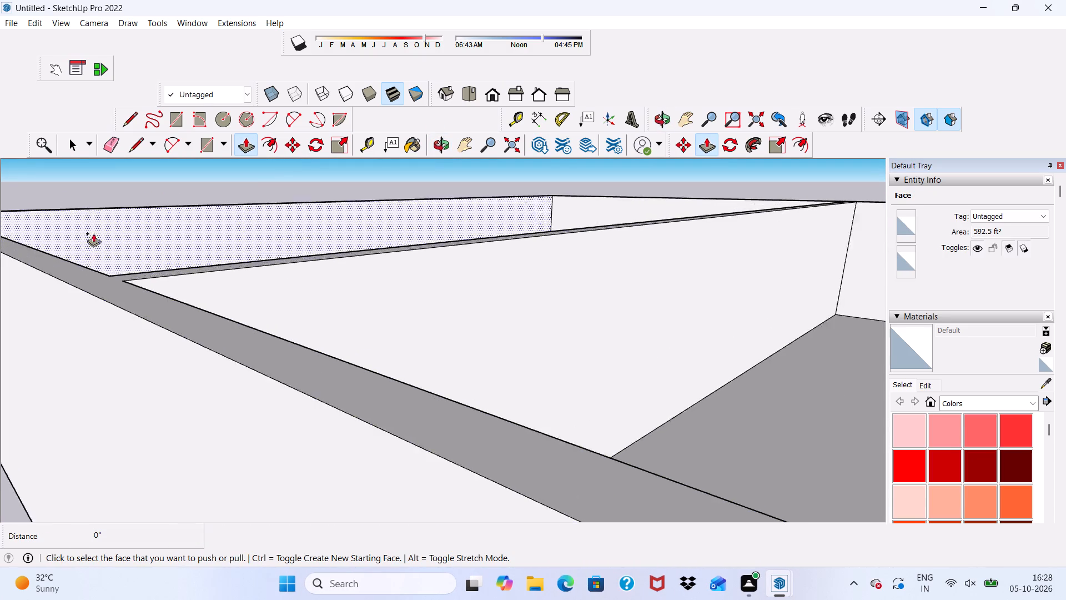
pyautogui.scroll(4, 93, 233)
pyautogui.click(57, 377)
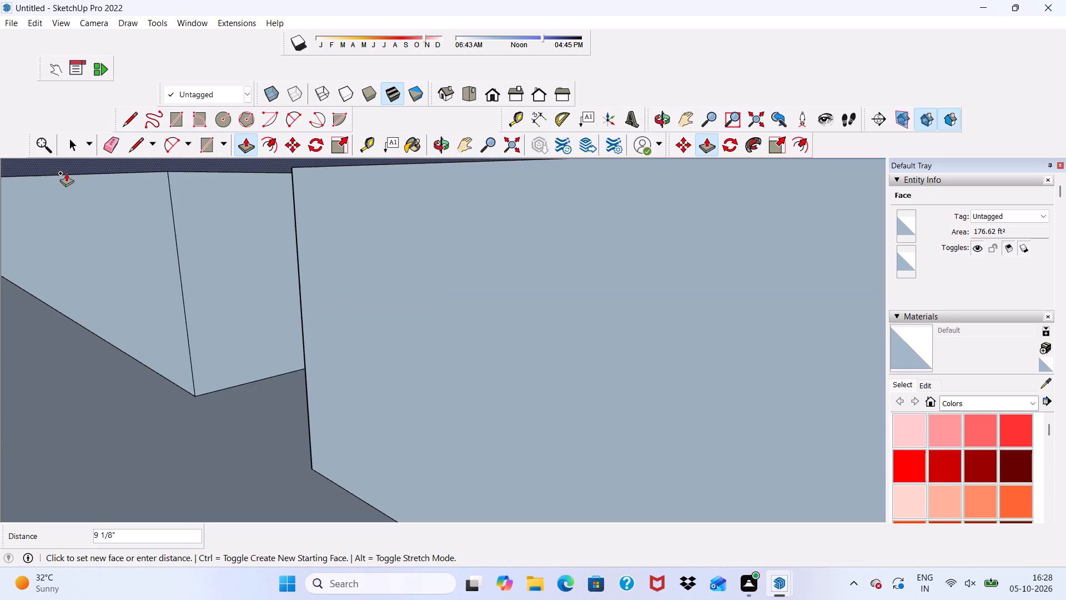
pyautogui.scroll(-5, 34, 189)
pyautogui.scroll(1, 15, 185)
pyautogui.scroll(-1, 15, 185)
pyautogui.scroll(1, 15, 185)
pyautogui.scroll(-2, 15, 185)
pyautogui.scroll(1, 15, 185)
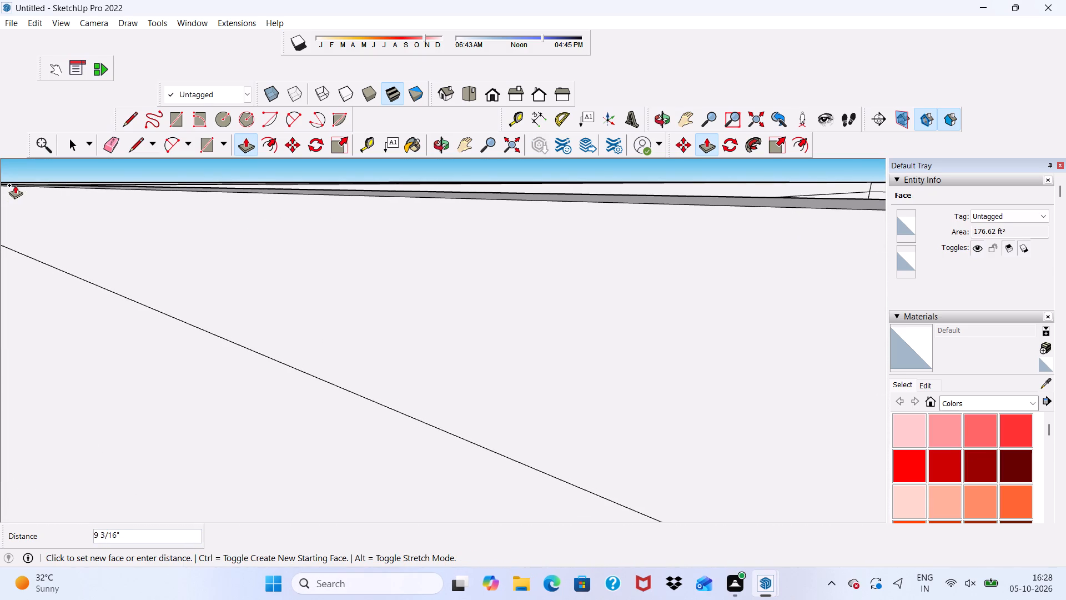
pyautogui.write("5'")
pyautogui.press('Return')
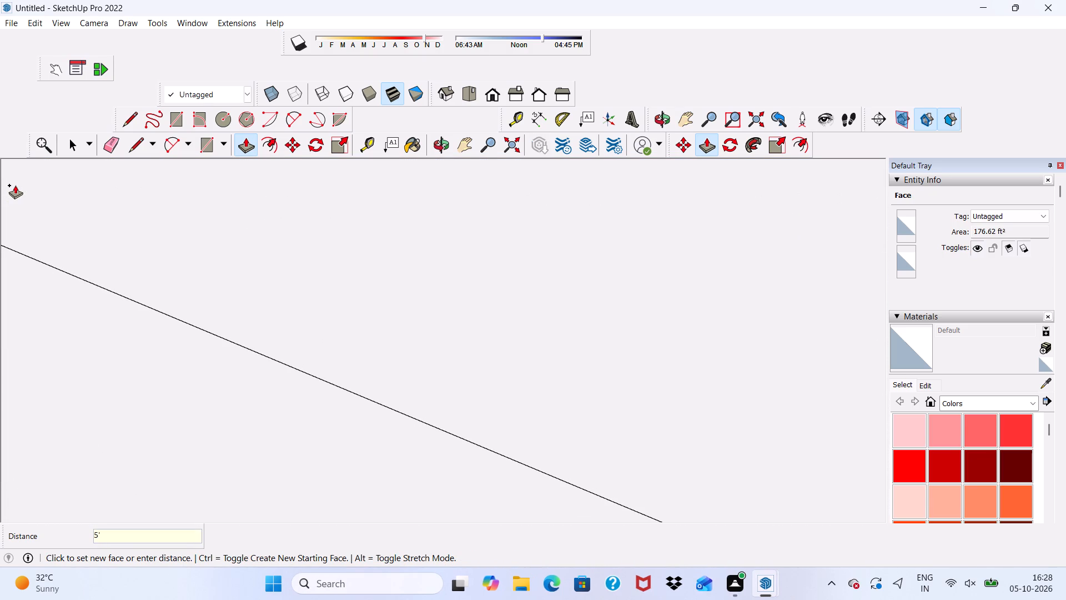
# Erase the horizontal seam edge along the outer face of the left side wall.
pyautogui.scroll(-5, 0, 45)
pyautogui.scroll(-2, 93, 130)
pyautogui.scroll(-6, 218, 1)
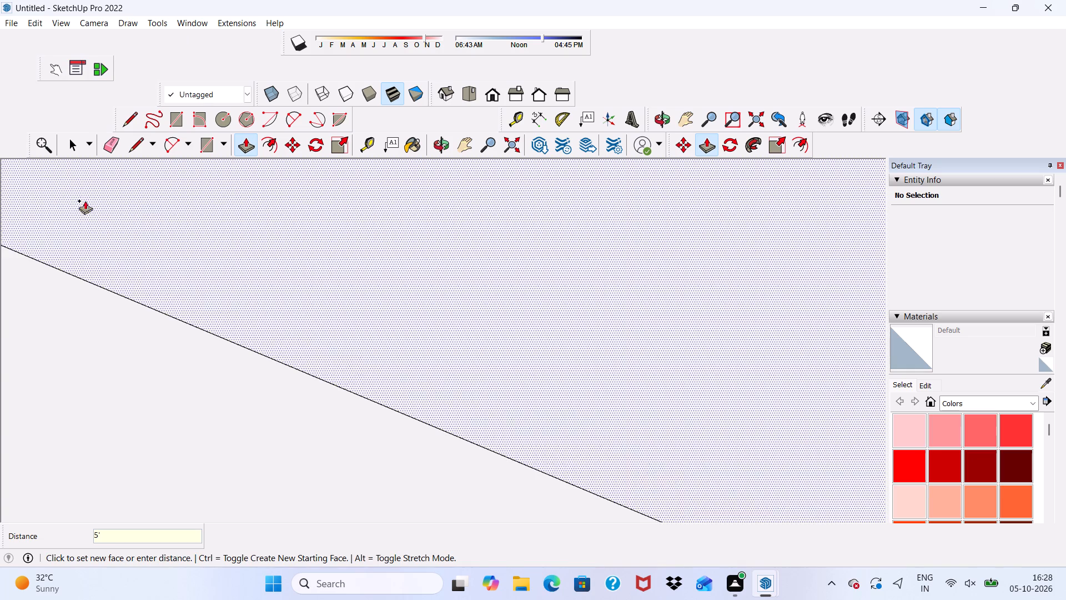
pyautogui.scroll(-7, 85, 201)
pyautogui.click(111, 142)
pyautogui.moveTo(147, 238); pyautogui.dragTo(141, 261)
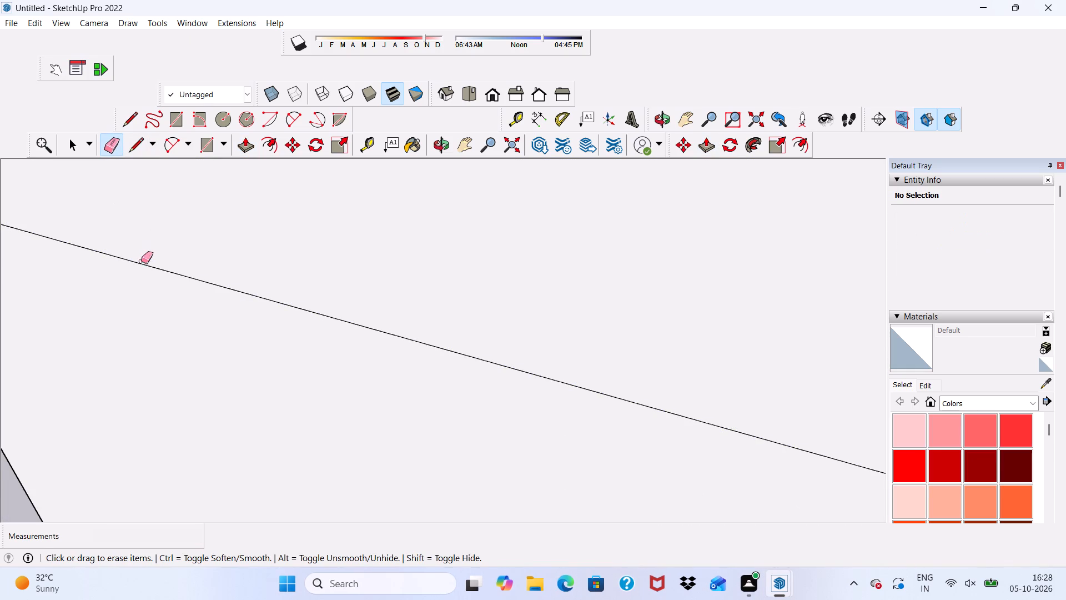
pyautogui.moveTo(141, 261); pyautogui.dragTo(140, 264)
# Erase the short horizontal seam across the front end of the left side wall.
pyautogui.scroll(-4, 78, 246)
pyautogui.scroll(-11, 188, 197)
pyautogui.scroll(-4, 106, 244)
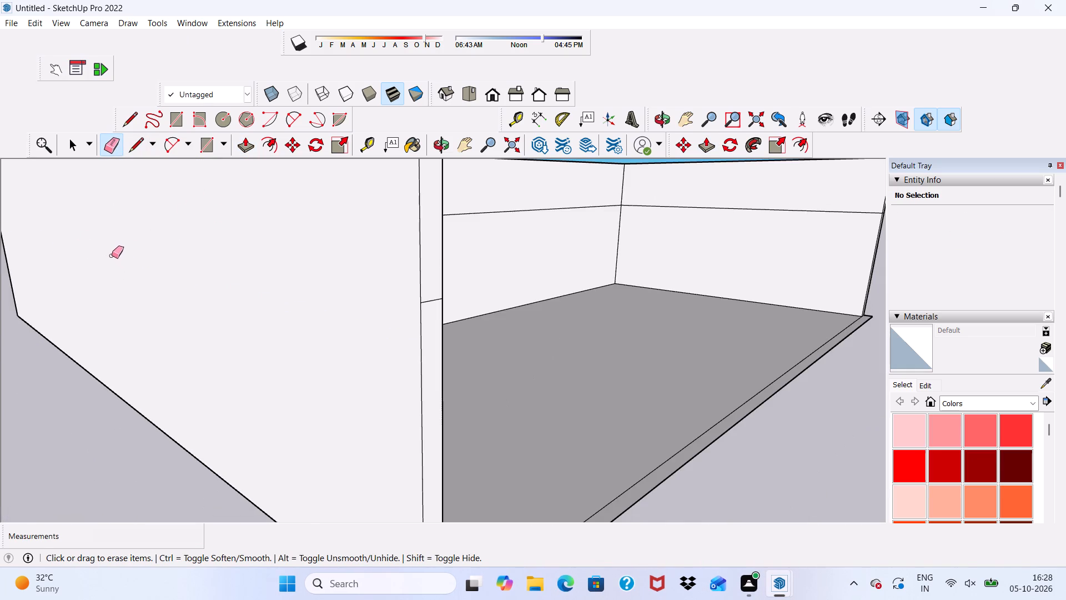
pyautogui.moveTo(150, 248); pyautogui.dragTo(135, 247, button='middle')
pyautogui.scroll(5, 302, 290)
pyautogui.moveTo(336, 287); pyautogui.dragTo(336, 286)
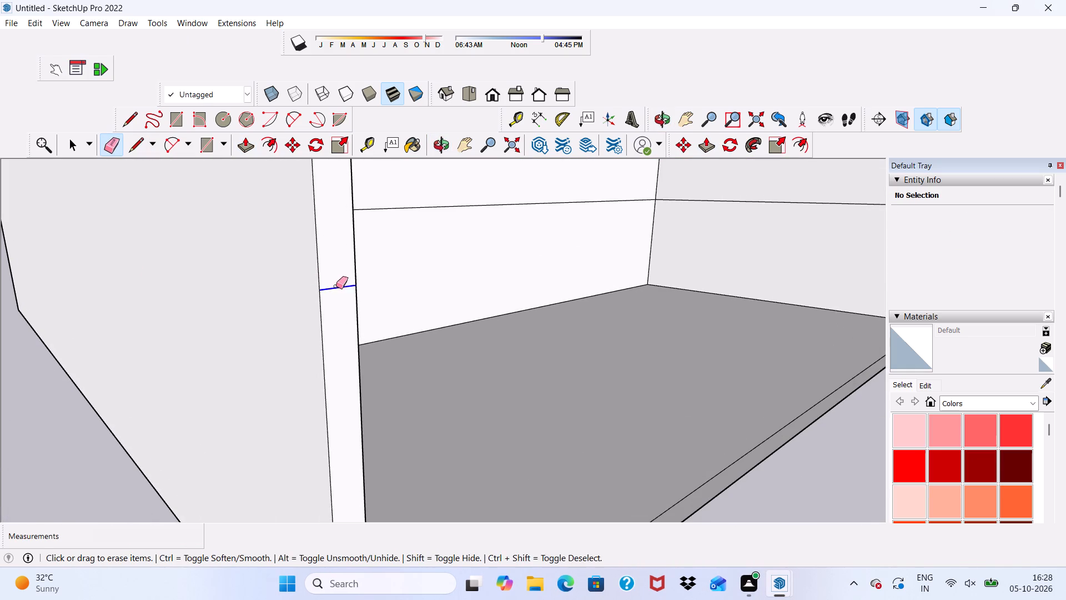
pyautogui.moveTo(336, 286); pyautogui.dragTo(335, 294)
# Erase the horizontal seams on the outer faces of the rear wall and the right side wall.
pyautogui.scroll(-9, 142, 272)
pyautogui.moveTo(155, 263); pyautogui.dragTo(444, 248, button='middle')
pyautogui.scroll(-3, 444, 248)
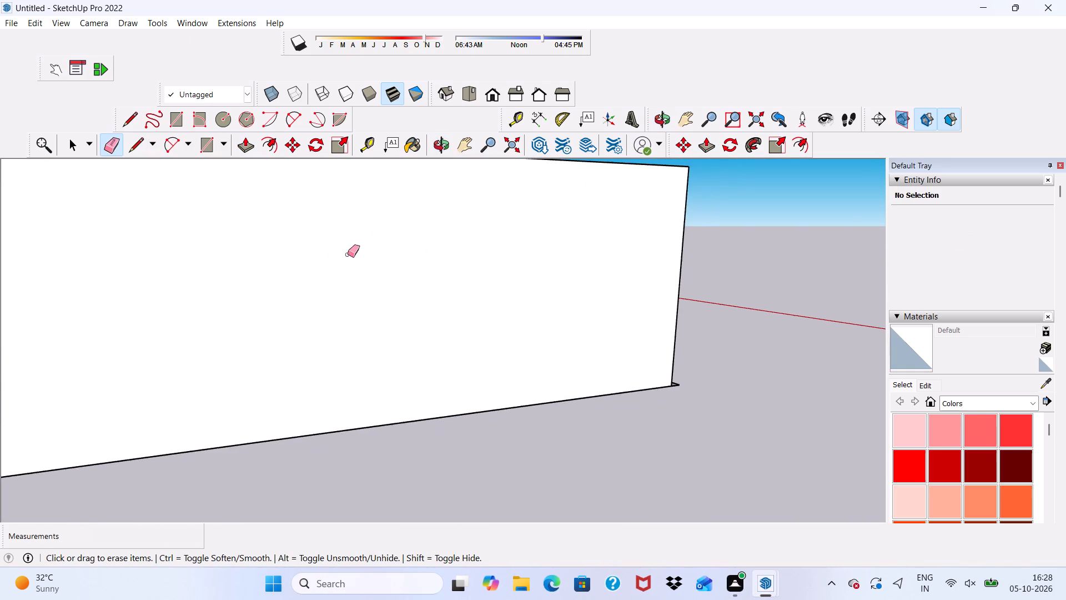
pyautogui.scroll(-2, 348, 254)
pyautogui.scroll(1, 336, 257)
pyautogui.scroll(-1, 339, 260)
pyautogui.scroll(1, 344, 264)
pyautogui.scroll(-7, 354, 271)
pyautogui.scroll(2, 276, 328)
pyautogui.scroll(-9, 213, 304)
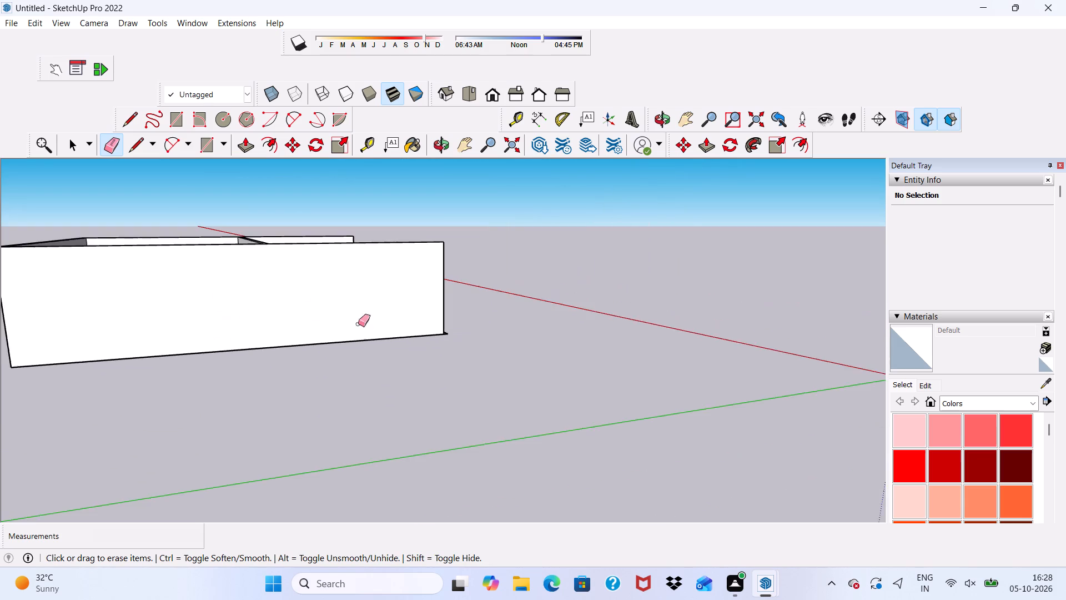
pyautogui.scroll(-4, 358, 324)
pyautogui.scroll(1, 267, 334)
pyautogui.moveTo(130, 323); pyautogui.dragTo(431, 310, button='middle')
pyautogui.middleClick(431, 310)
pyautogui.scroll(2, 357, 336)
pyautogui.moveTo(368, 302); pyautogui.dragTo(360, 331)
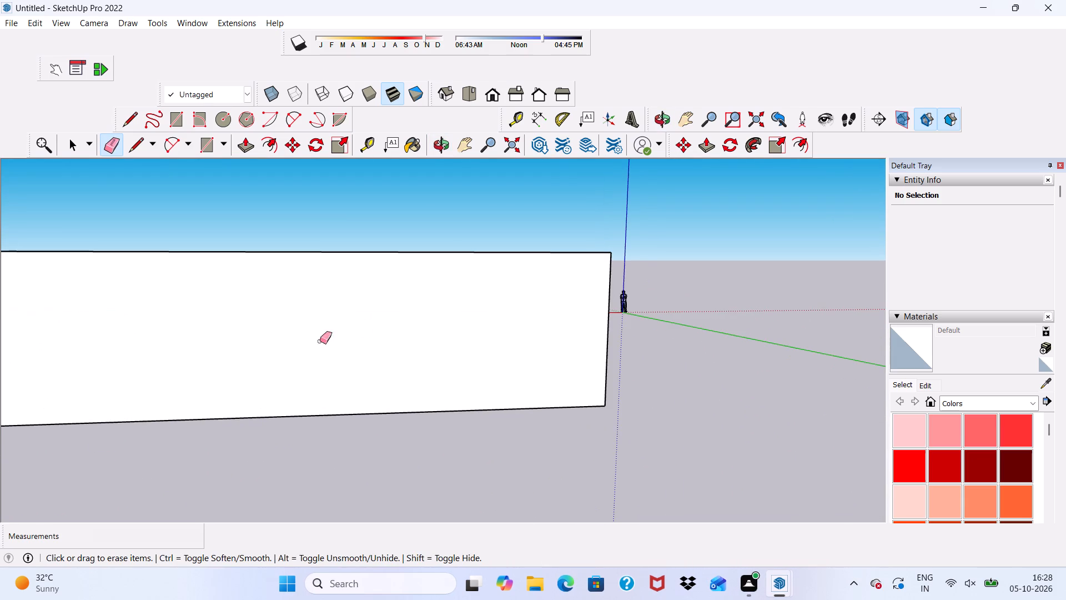
pyautogui.scroll(-1, 184, 361)
pyautogui.moveTo(218, 351); pyautogui.dragTo(523, 336, button='middle')
pyautogui.moveTo(536, 269); pyautogui.dragTo(537, 299)
# Erase the horizontal seams inside the front room, on the dividing wall and the right side wall.
pyautogui.scroll(-5, 353, 306)
pyautogui.moveTo(574, 302); pyautogui.dragTo(589, 304, button='middle')
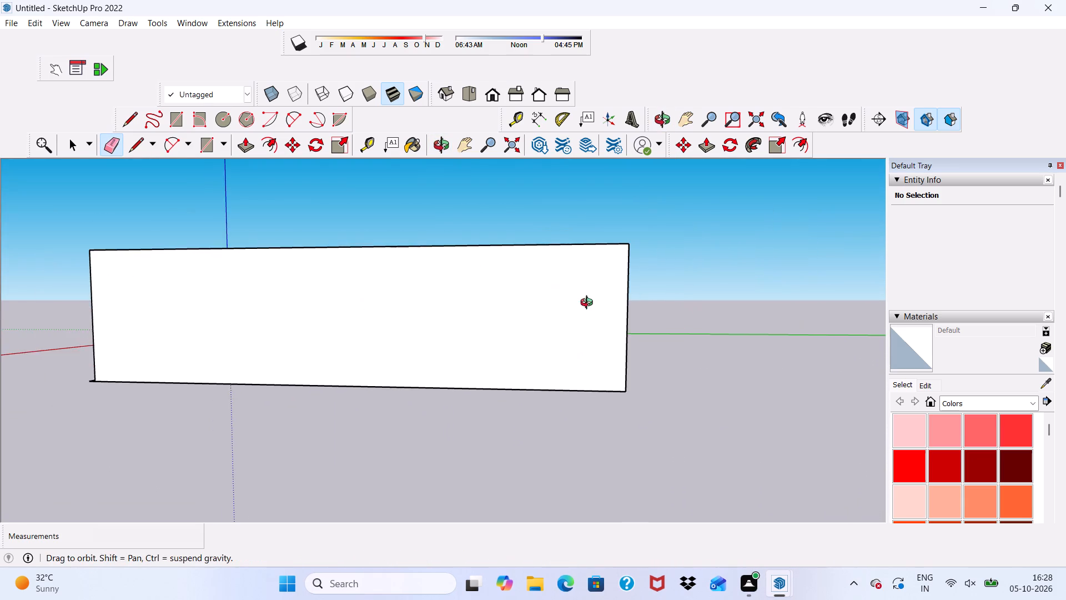
pyautogui.moveTo(589, 304); pyautogui.dragTo(670, 308, button='middle')
pyautogui.scroll(5, 153, 391)
pyautogui.moveTo(109, 393); pyautogui.dragTo(456, 395, button='middle')
pyautogui.moveTo(456, 392); pyautogui.dragTo(456, 378, button='middle')
pyautogui.scroll(3, 426, 291)
pyautogui.moveTo(375, 216); pyautogui.dragTo(371, 238)
pyautogui.scroll(-4, 302, 305)
pyautogui.moveTo(287, 353); pyautogui.dragTo(361, 353, button='middle')
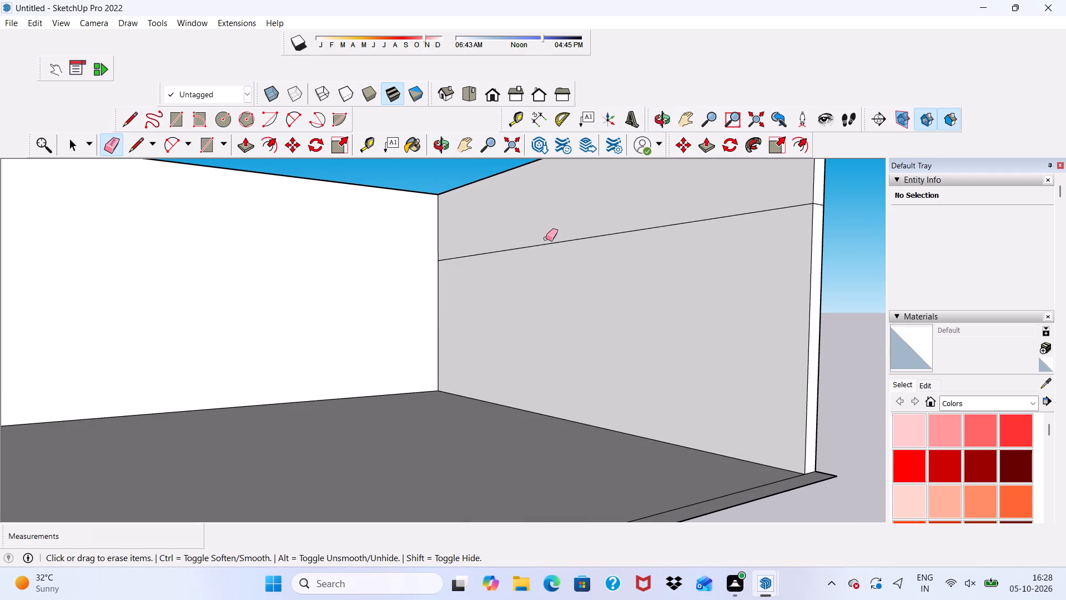
pyautogui.click(545, 231)
pyautogui.moveTo(540, 242); pyautogui.dragTo(541, 256)
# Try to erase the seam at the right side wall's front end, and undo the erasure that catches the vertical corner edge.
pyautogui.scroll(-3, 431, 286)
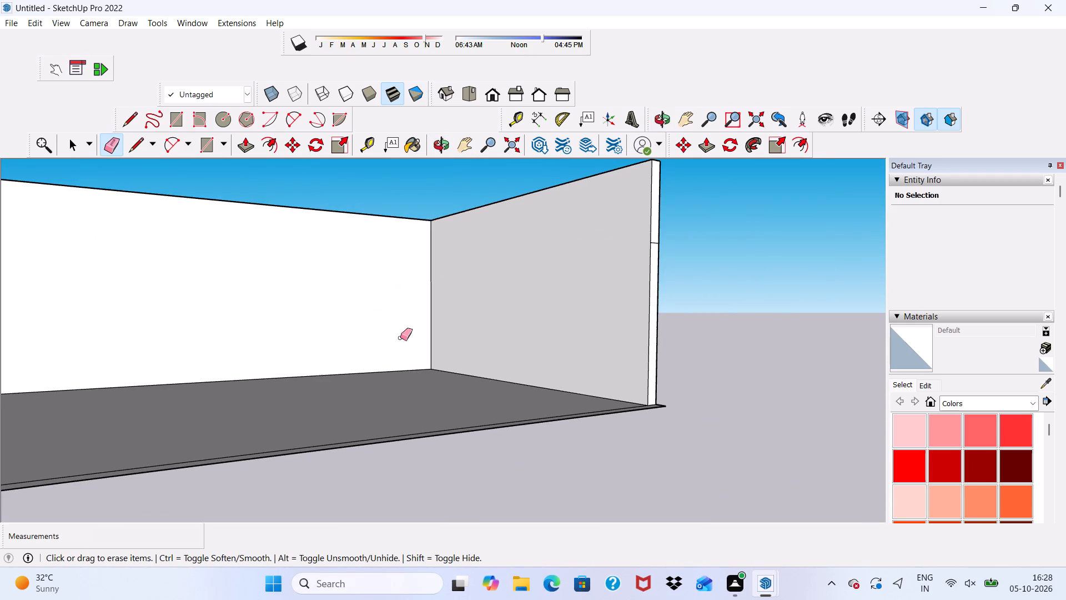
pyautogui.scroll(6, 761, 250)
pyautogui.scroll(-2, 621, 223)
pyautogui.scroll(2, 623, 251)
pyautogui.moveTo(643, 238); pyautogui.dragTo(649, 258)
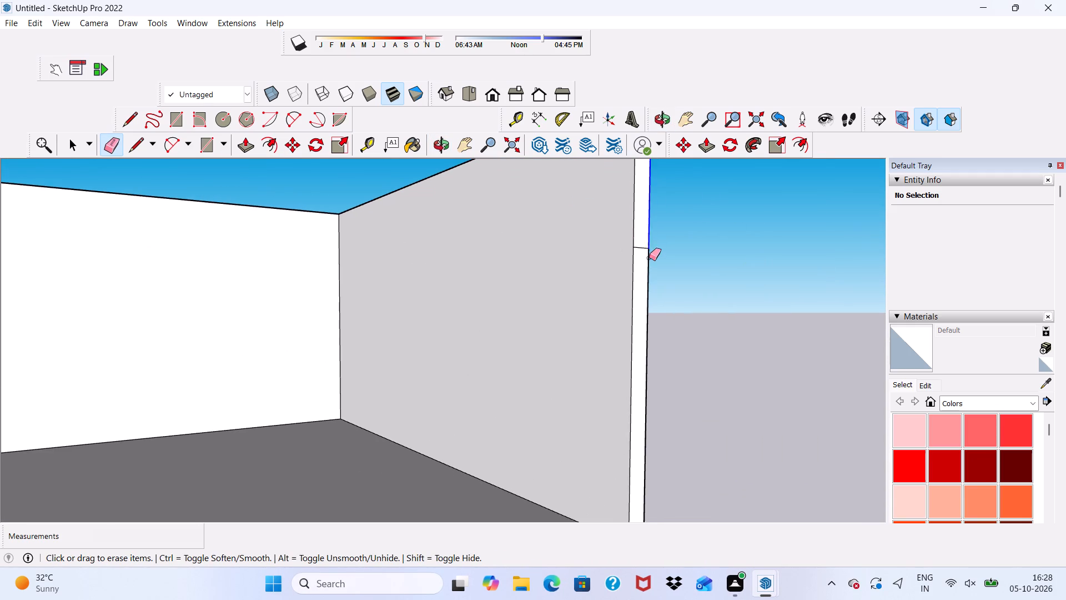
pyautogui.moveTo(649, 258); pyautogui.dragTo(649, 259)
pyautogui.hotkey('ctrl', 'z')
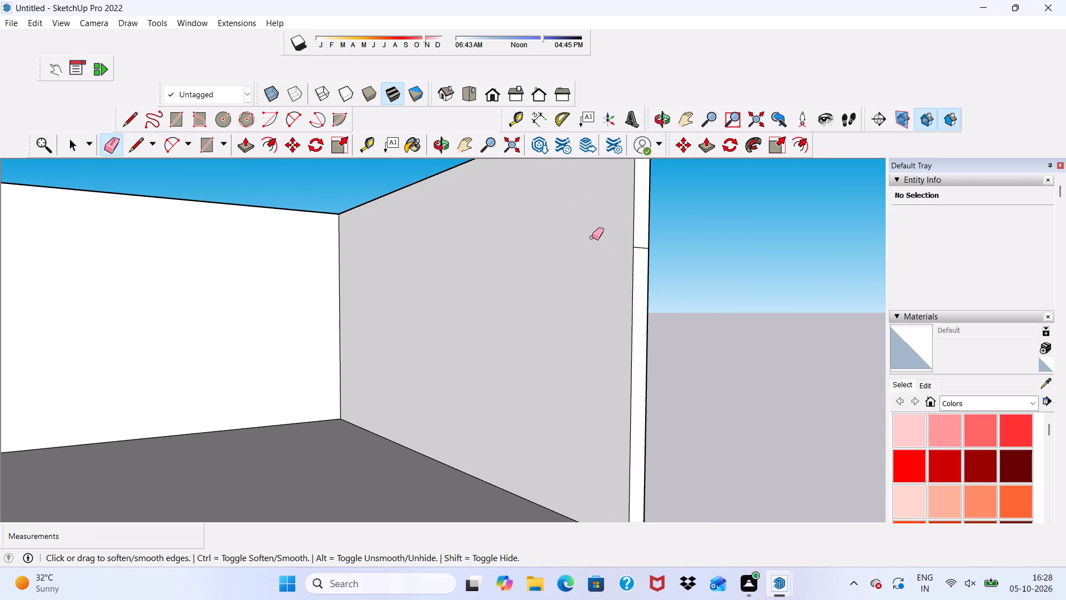
# Erase the short horizontal seam across the front end of the right side wall.
pyautogui.scroll(7, 676, 254)
pyautogui.scroll(-1, 496, 244)
pyautogui.scroll(1, 496, 244)
pyautogui.scroll(-6, 497, 245)
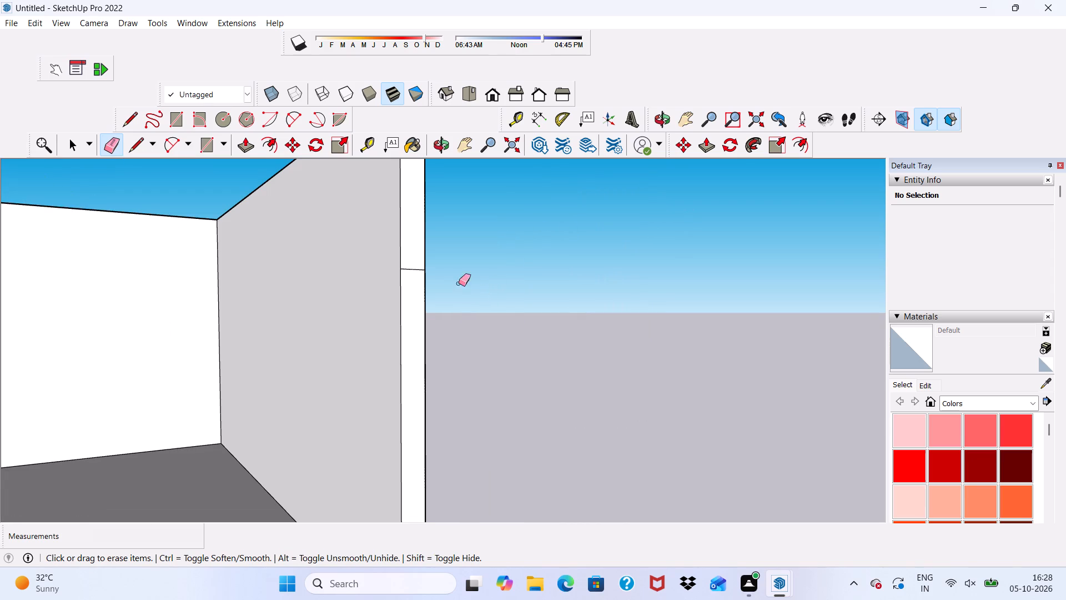
pyautogui.scroll(5, 434, 279)
pyautogui.moveTo(420, 263); pyautogui.dragTo(415, 299)
# Erase the horizontal seam on the left side wall's inner face in the front room.
pyautogui.scroll(1, 367, 277)
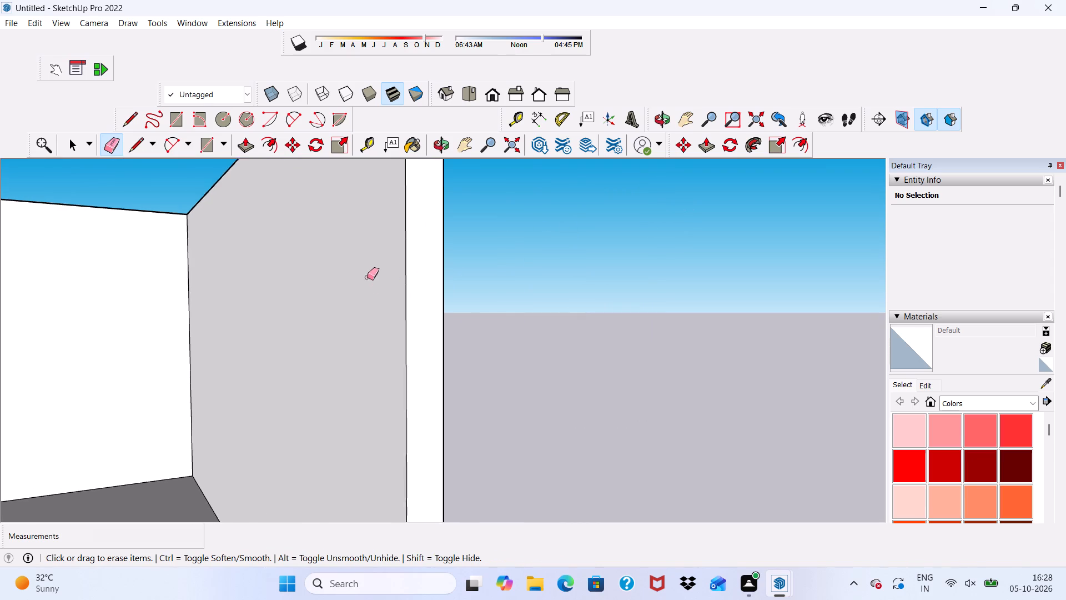
pyautogui.scroll(-7, 367, 271)
pyautogui.scroll(1, 278, 49)
pyautogui.scroll(-4, 283, 59)
pyautogui.scroll(1, 299, 88)
pyautogui.scroll(-1, 300, 118)
pyautogui.scroll(1, 257, 148)
pyautogui.scroll(-1, 249, 177)
pyautogui.scroll(1, 243, 201)
pyautogui.scroll(-13, 240, 211)
pyautogui.scroll(1, 353, 201)
pyautogui.scroll(-6, 365, 206)
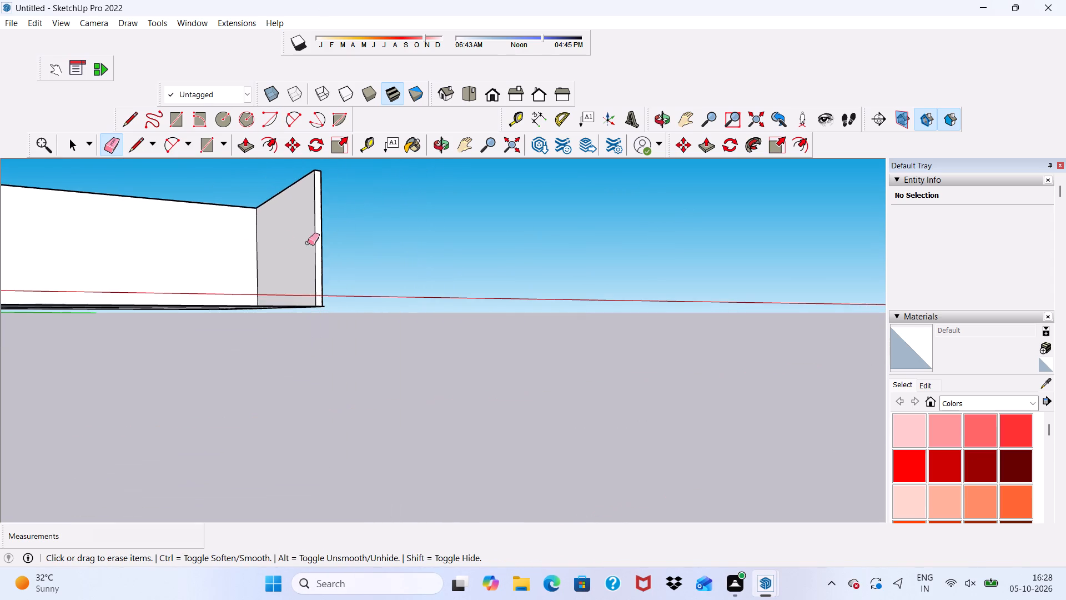
pyautogui.moveTo(205, 222); pyautogui.dragTo(121, 309, button='middle')
pyautogui.scroll(1, 114, 281)
pyautogui.scroll(-1, 108, 259)
pyautogui.scroll(1, 108, 259)
pyautogui.scroll(-9, 109, 258)
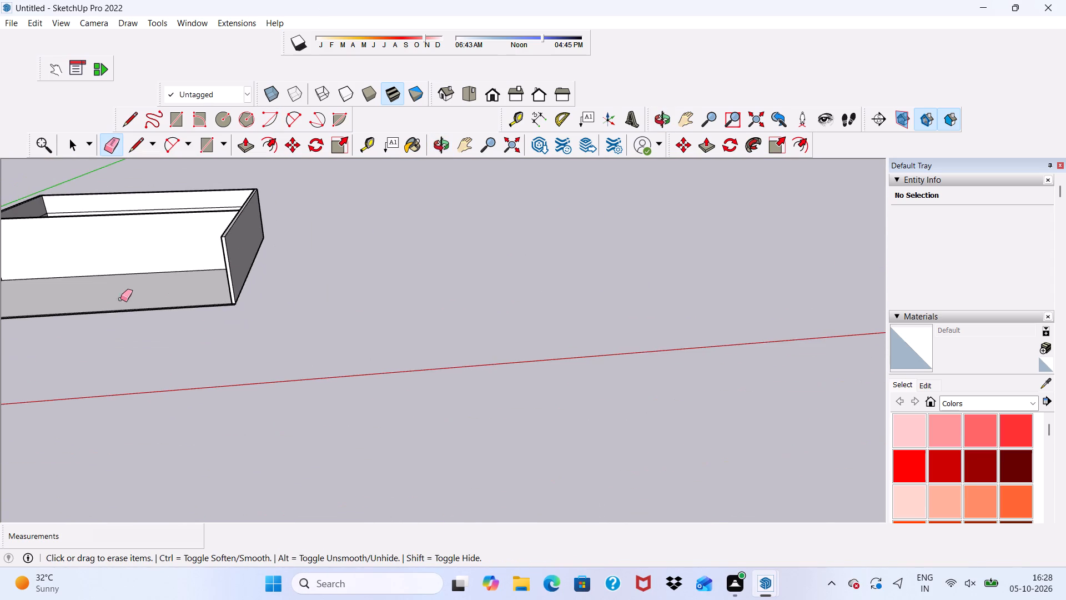
pyautogui.scroll(1, 78, 299)
pyautogui.scroll(-6, 132, 239)
pyautogui.scroll(12, 99, 272)
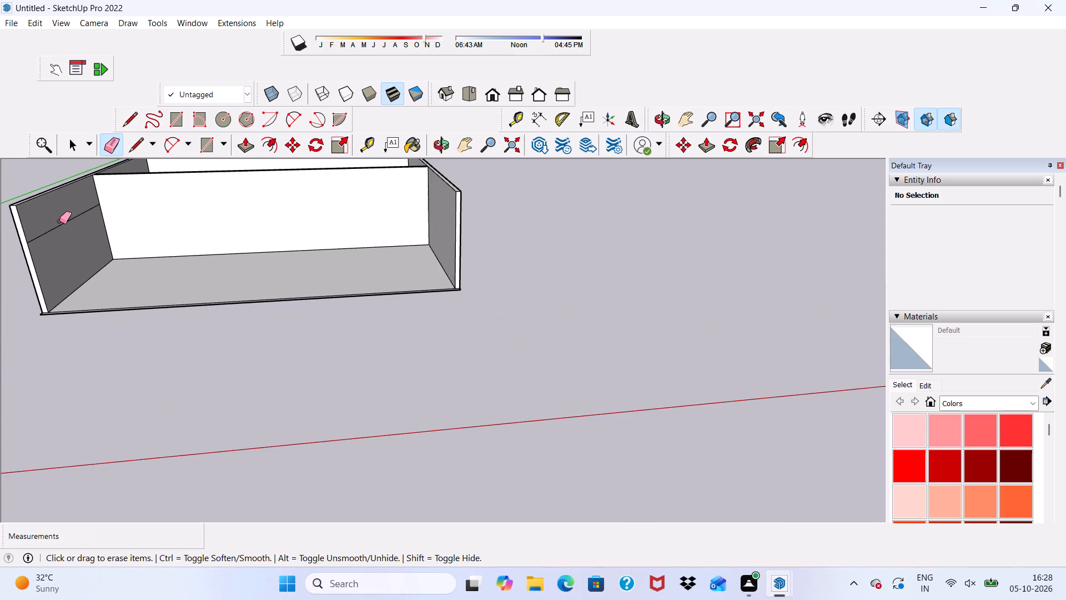
pyautogui.moveTo(59, 221); pyautogui.dragTo(63, 232)
# Erase the horizontal seams inside the rear room, on the left side wall and the rear wall.
pyautogui.scroll(10, 0, 291)
pyautogui.scroll(-8, 30, 244)
pyautogui.moveTo(84, 318); pyautogui.dragTo(180, 348, button='middle')
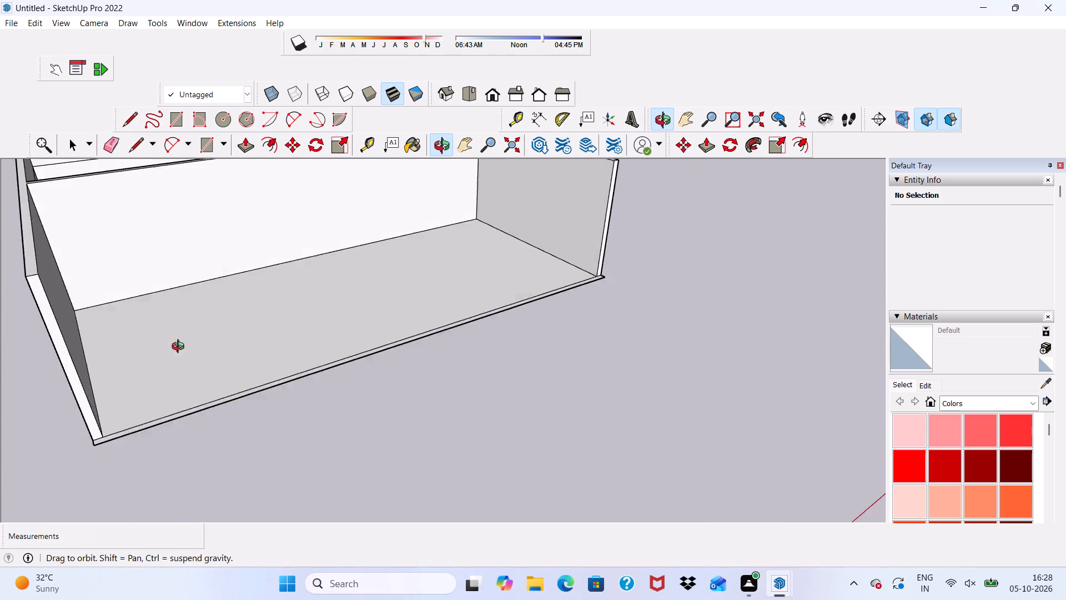
pyautogui.moveTo(180, 348); pyautogui.dragTo(149, 373, button='middle')
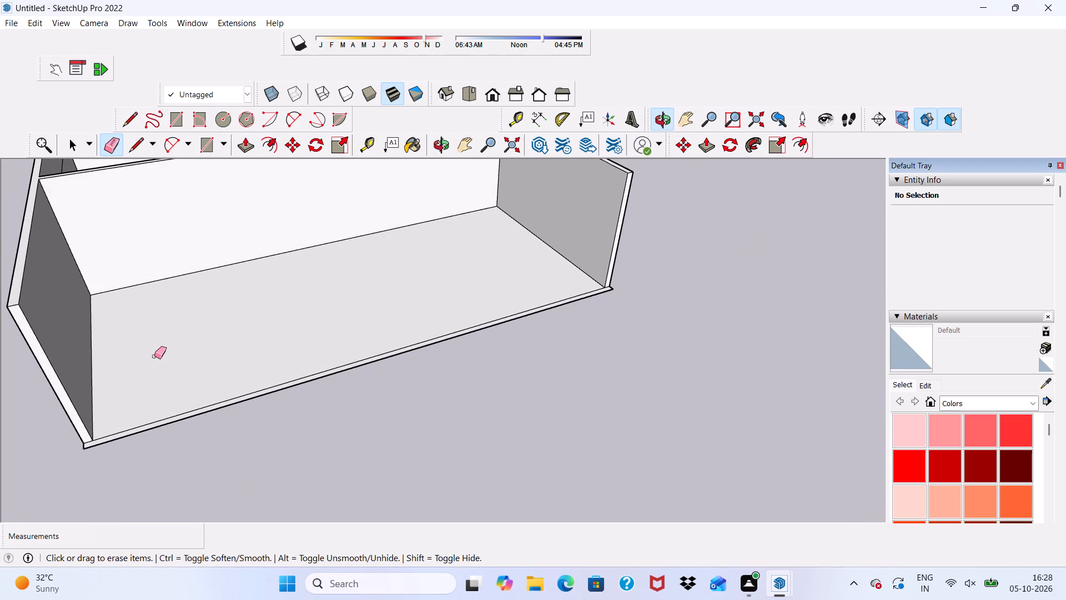
pyautogui.press('space')
pyautogui.scroll(-7, 153, 352)
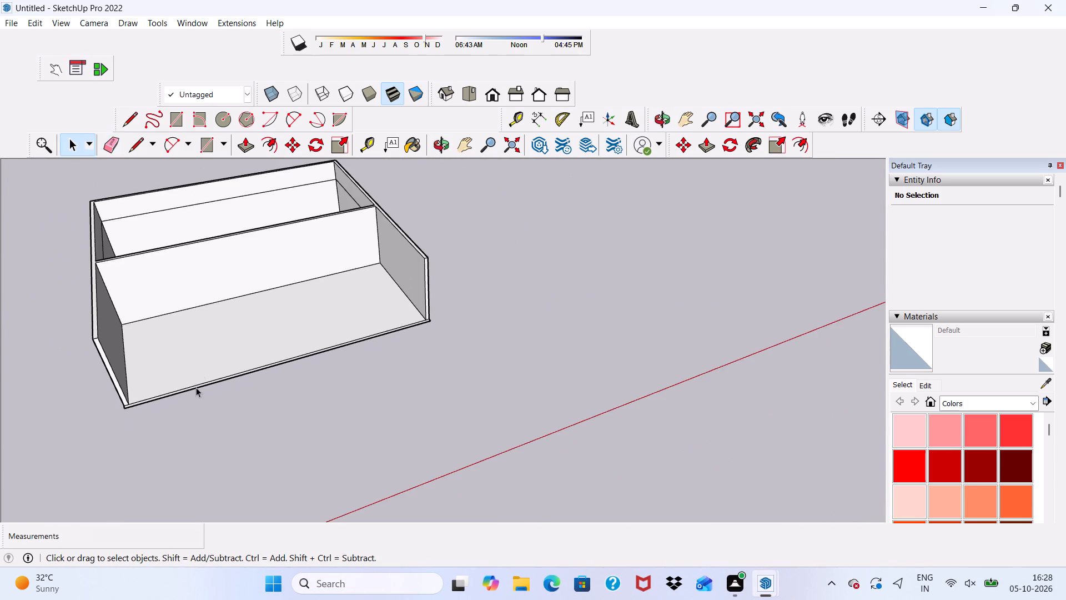
pyautogui.moveTo(213, 289); pyautogui.dragTo(122, 283, button='middle')
pyautogui.scroll(5, 349, 136)
pyautogui.scroll(-6, 356, 124)
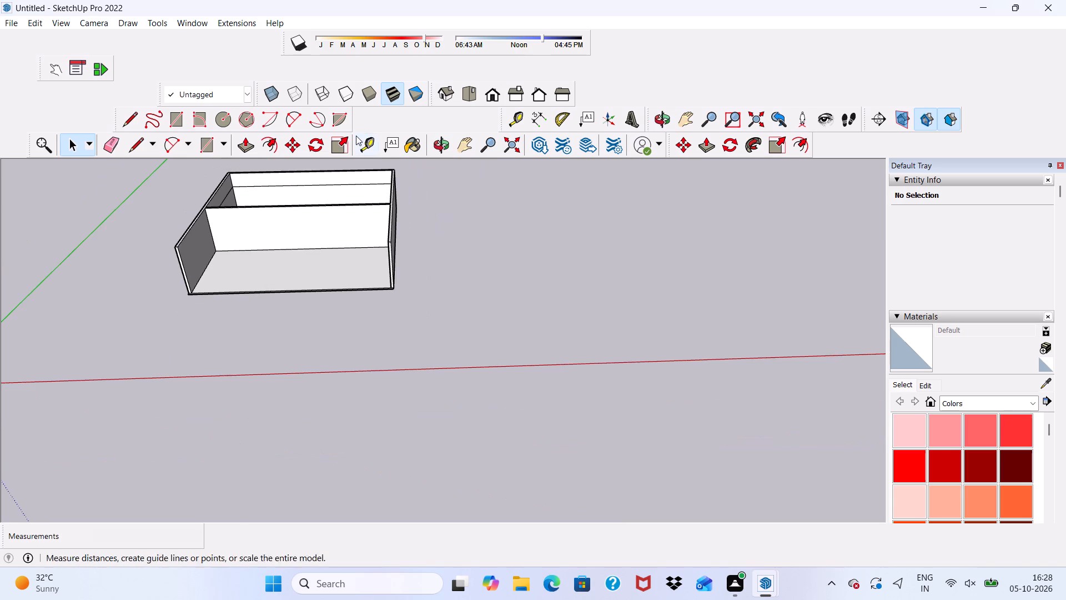
pyautogui.scroll(13, 356, 134)
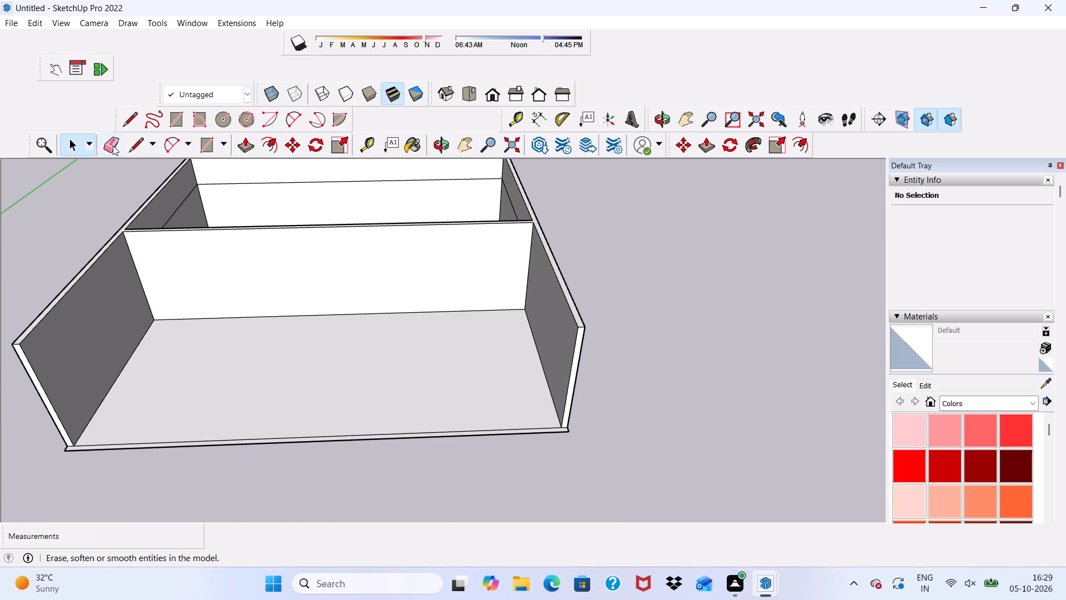
pyautogui.click(113, 146)
pyautogui.scroll(7, 153, 166)
pyautogui.moveTo(190, 219); pyautogui.dragTo(198, 232)
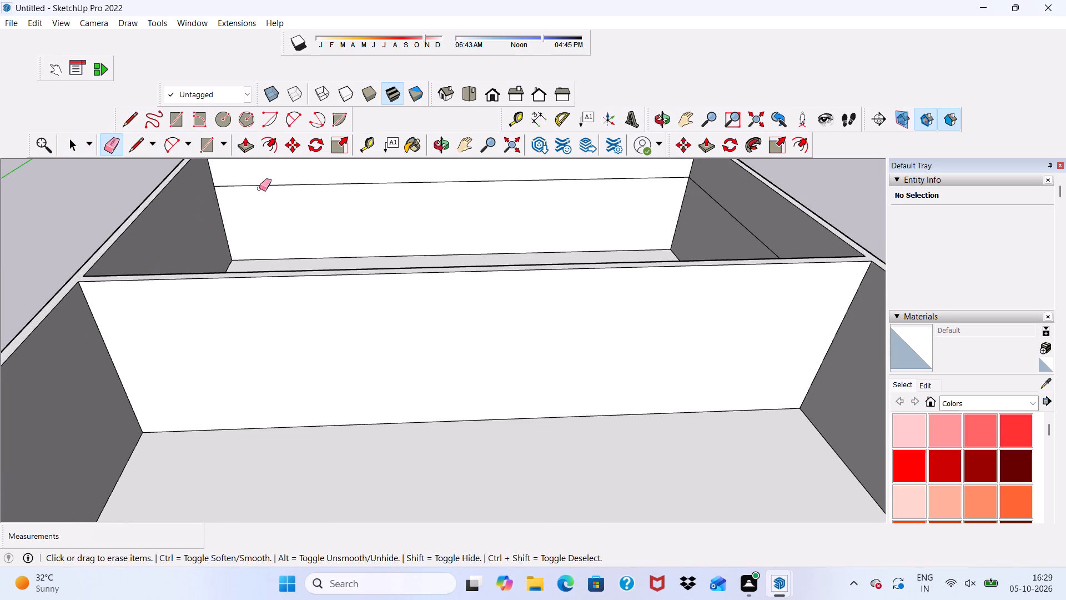
pyautogui.moveTo(269, 185); pyautogui.dragTo(267, 202)
# Erase the rear room's remaining horizontal seams on the dividing wall and the right side wall.
pyautogui.moveTo(235, 244); pyautogui.dragTo(486, 300, button='middle')
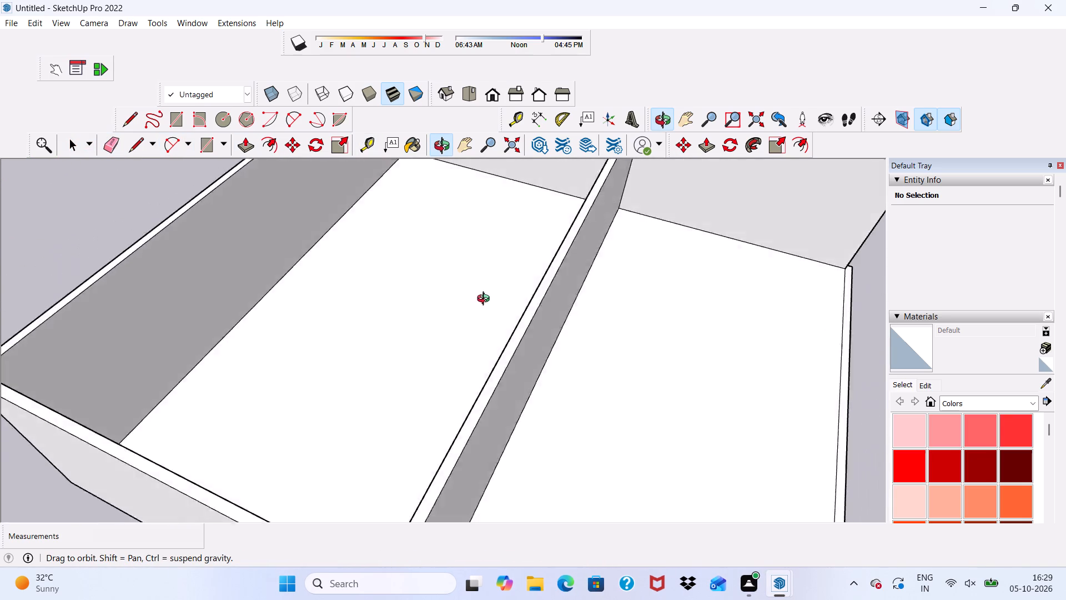
pyautogui.moveTo(486, 300); pyautogui.dragTo(616, 273, button='middle')
pyautogui.scroll(2, 540, 272)
pyautogui.moveTo(544, 261); pyautogui.dragTo(531, 271)
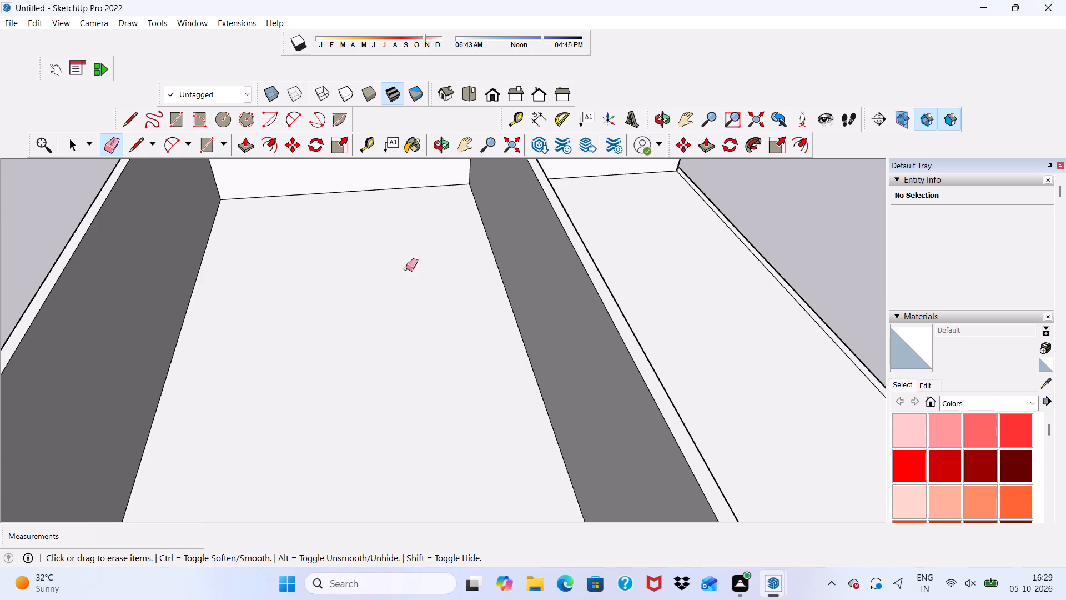
pyautogui.scroll(-9, 365, 298)
pyautogui.scroll(4, 390, 222)
pyautogui.moveTo(356, 225); pyautogui.dragTo(356, 233)
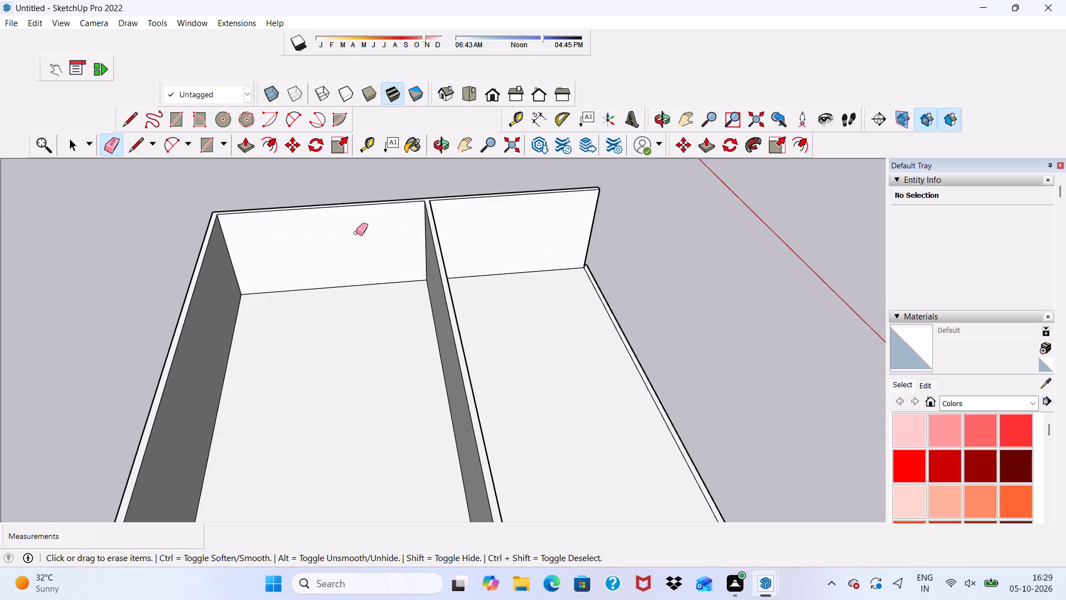
# Examine the raised walls from several angles and distances for any leftover seam edges.
pyautogui.scroll(-1, 296, 280)
pyautogui.moveTo(295, 284); pyautogui.dragTo(35, 283, button='middle')
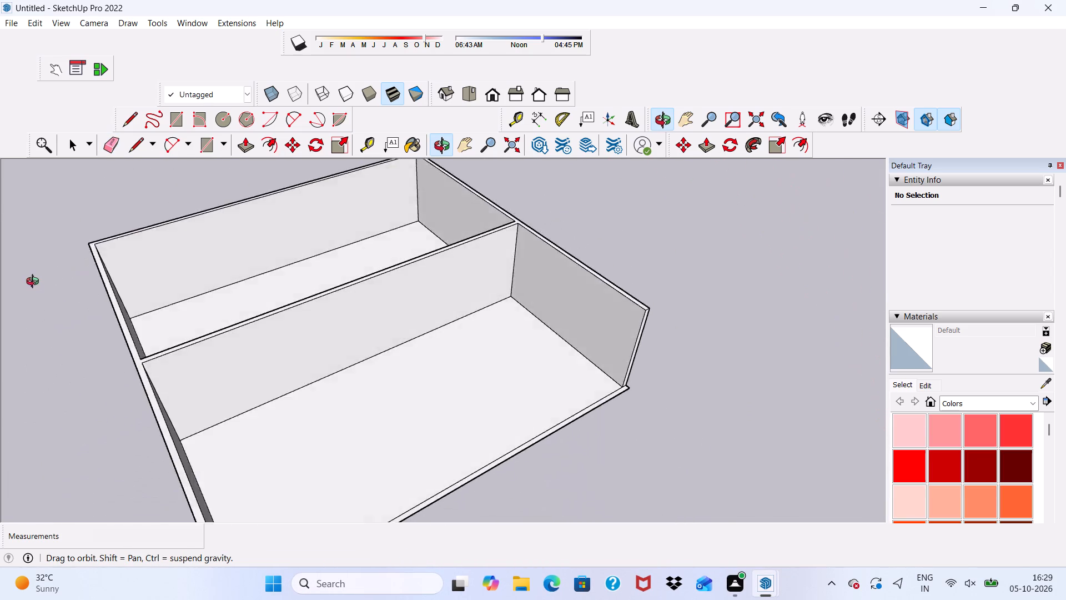
pyautogui.moveTo(35, 283); pyautogui.dragTo(0, 317, button='middle')
pyautogui.press('space')
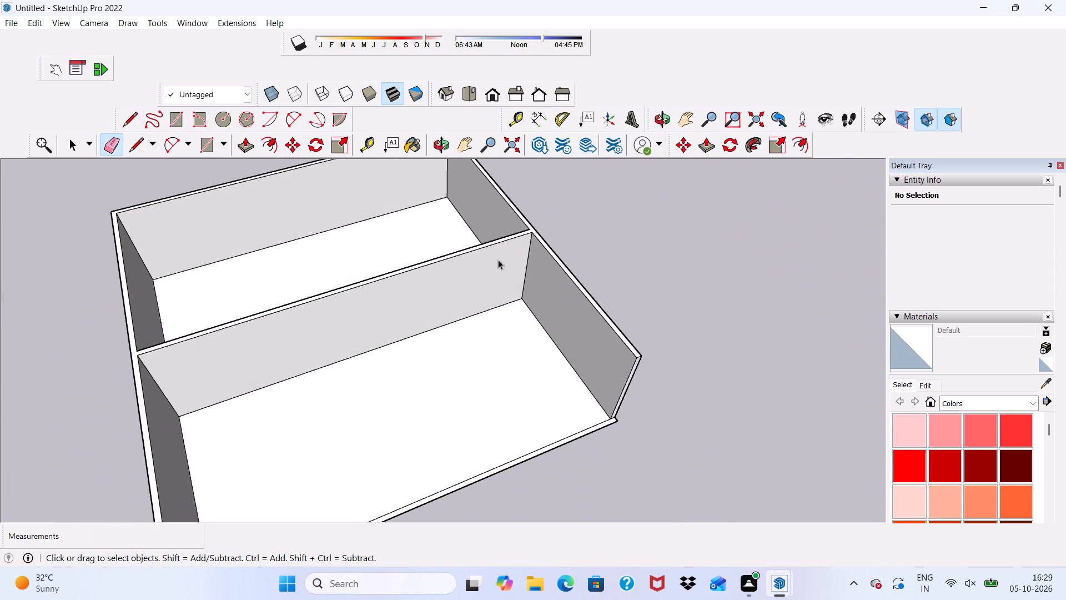
pyautogui.scroll(-4, 472, 255)
pyautogui.scroll(1, 461, 296)
pyautogui.moveTo(470, 306); pyautogui.dragTo(440, 181, button='middle')
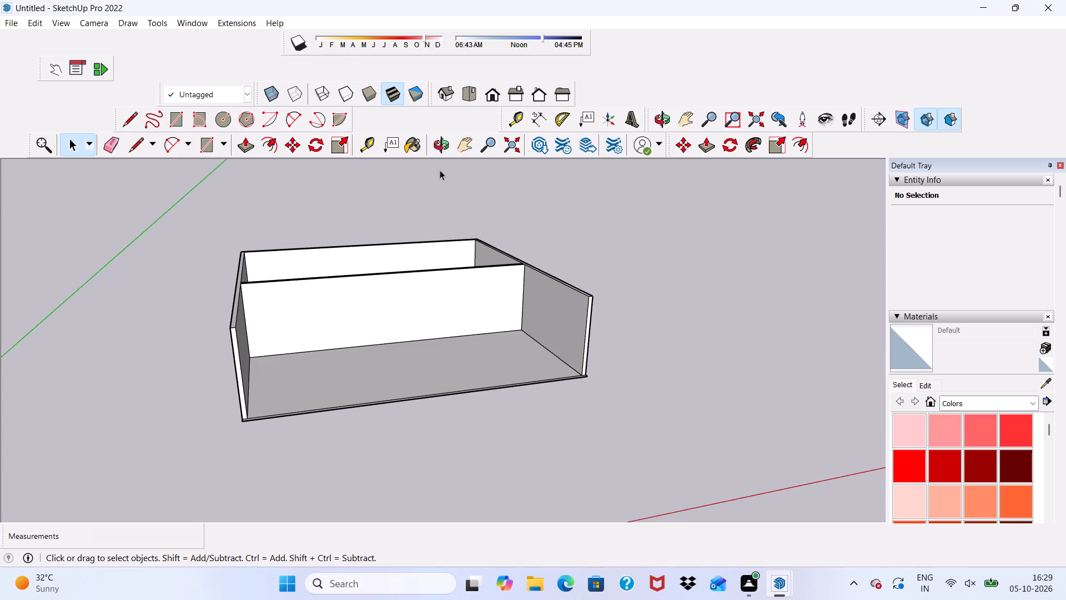
pyautogui.scroll(-1, 413, 167)
pyautogui.scroll(1, 412, 169)
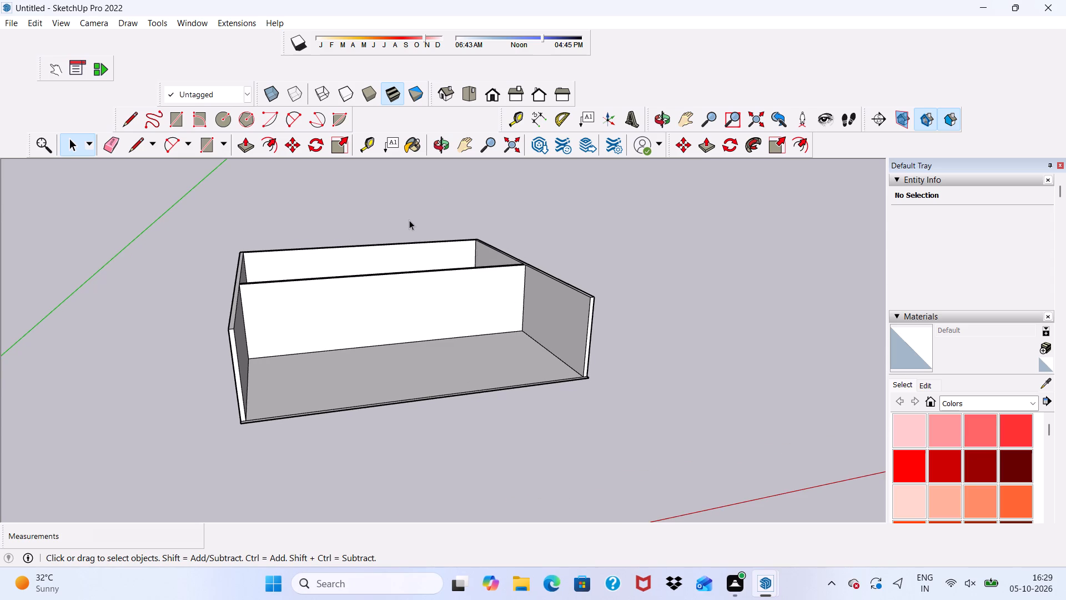
pyautogui.press('space')
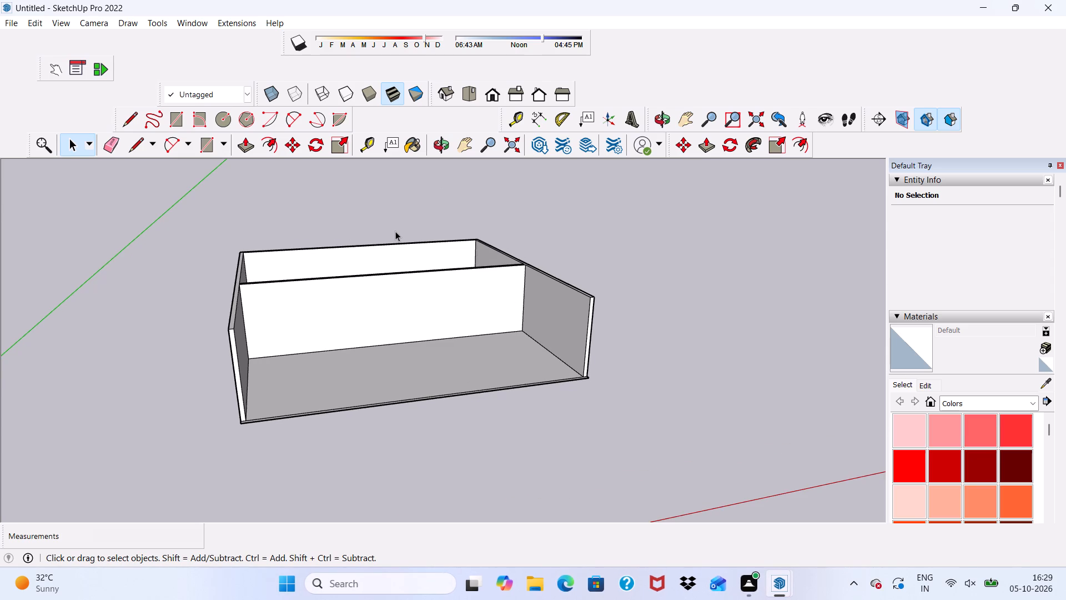
pyautogui.scroll(-6, 394, 231)
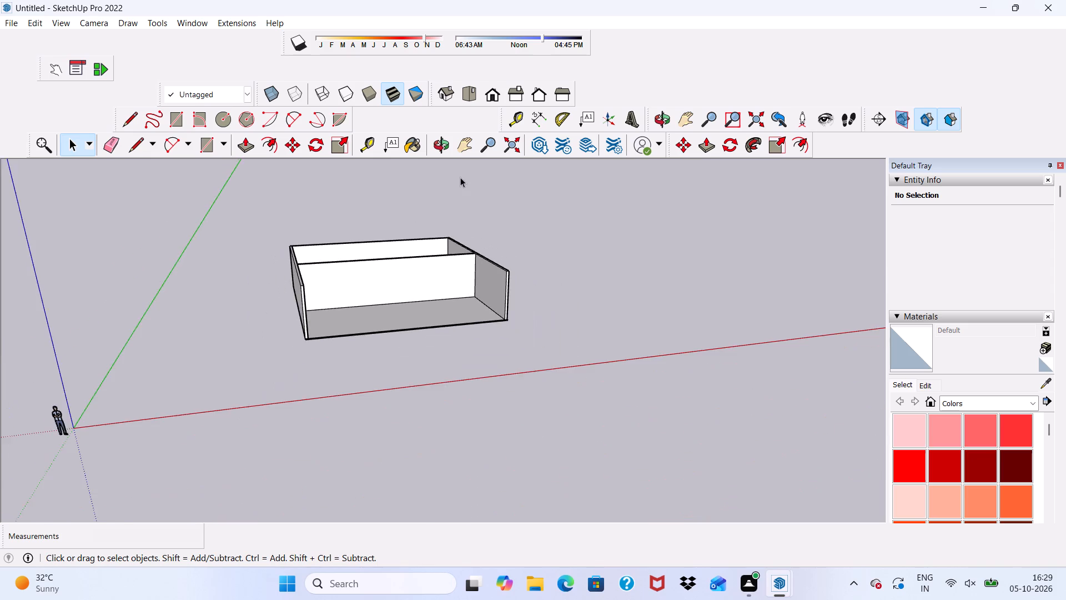
pyautogui.scroll(-7, 460, 177)
pyautogui.scroll(3, 395, 204)
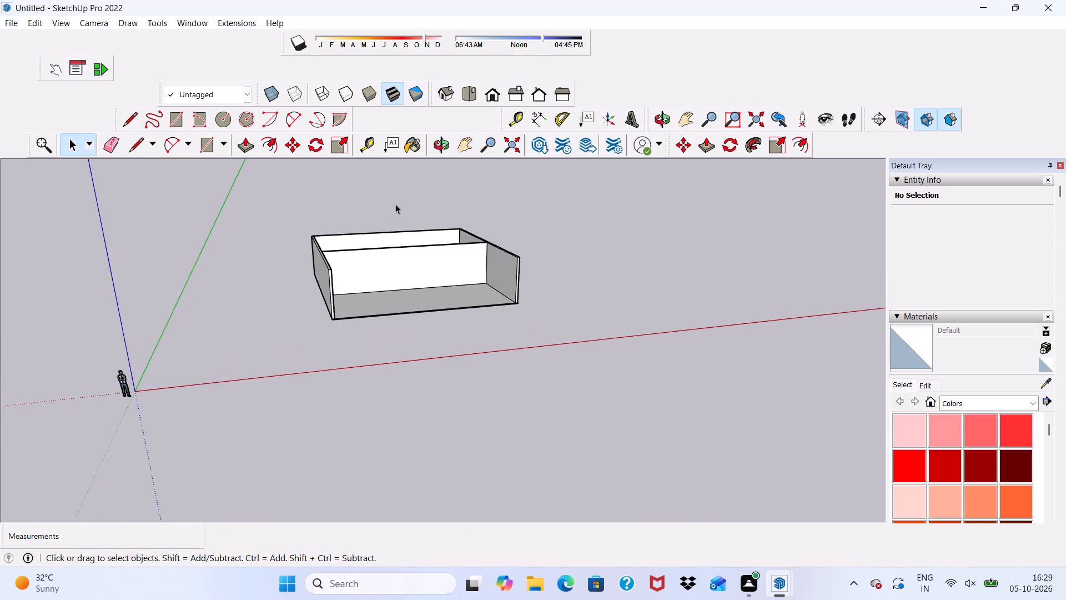
pyautogui.scroll(-3, 395, 204)
pyautogui.scroll(-1, 304, 87)
pyautogui.scroll(-1, 316, 156)
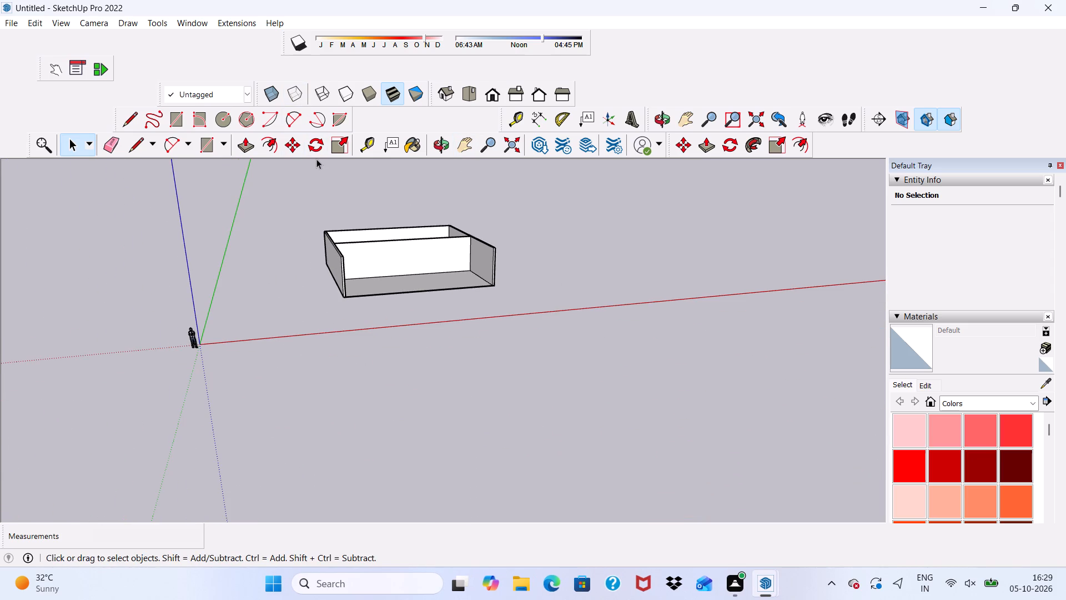
pyautogui.scroll(2, 328, 150)
pyautogui.moveTo(383, 256); pyautogui.dragTo(295, 269, button='middle')
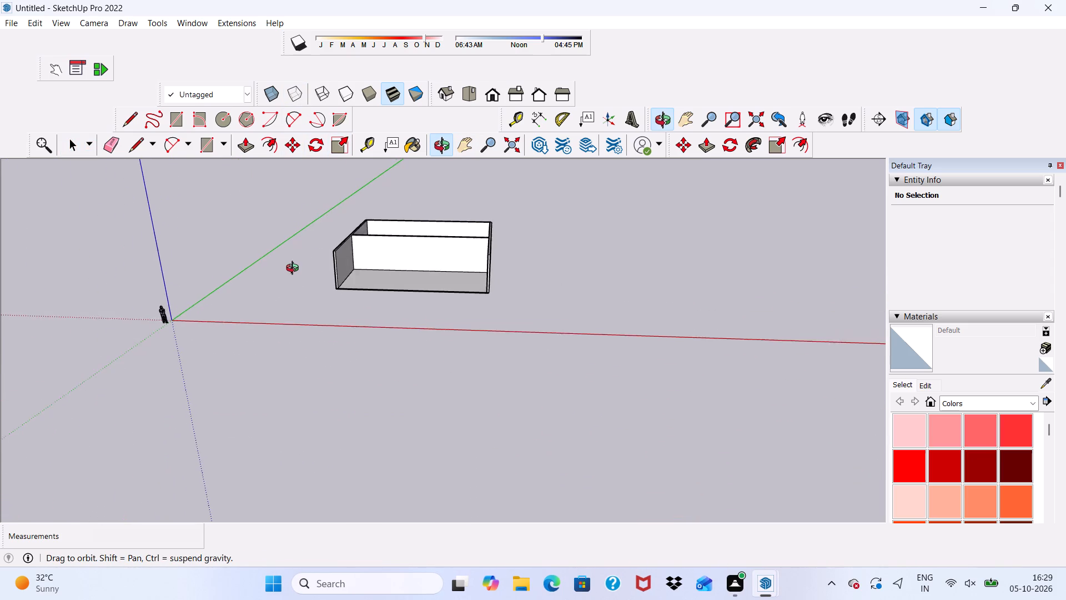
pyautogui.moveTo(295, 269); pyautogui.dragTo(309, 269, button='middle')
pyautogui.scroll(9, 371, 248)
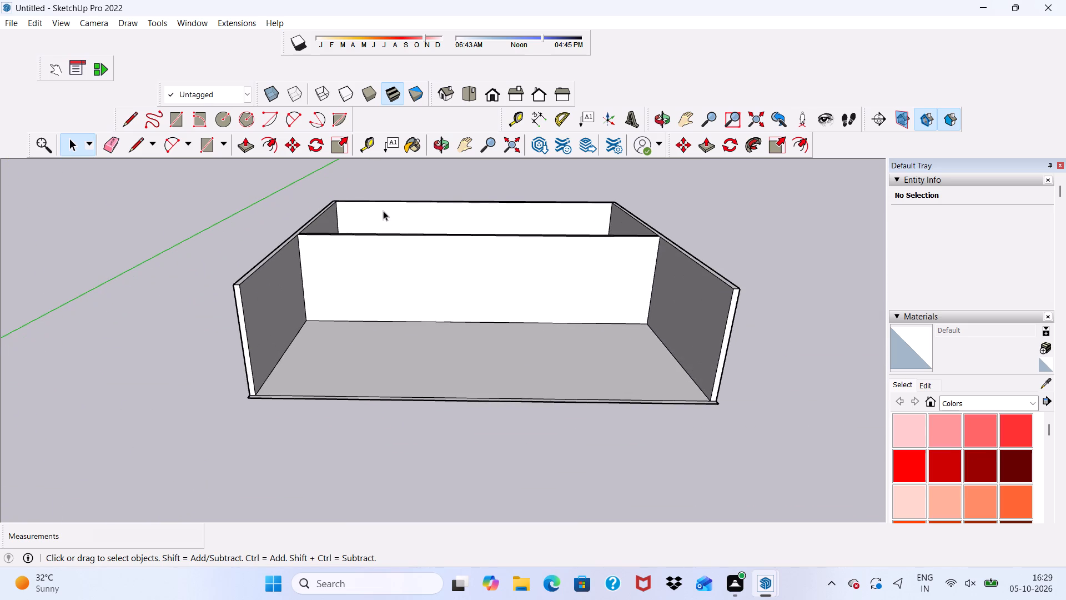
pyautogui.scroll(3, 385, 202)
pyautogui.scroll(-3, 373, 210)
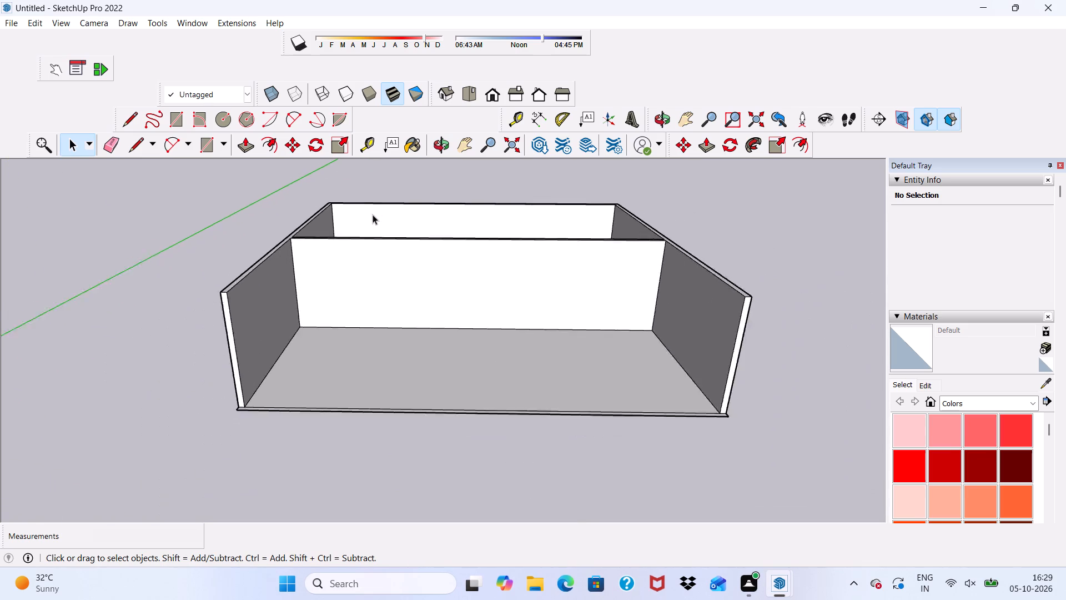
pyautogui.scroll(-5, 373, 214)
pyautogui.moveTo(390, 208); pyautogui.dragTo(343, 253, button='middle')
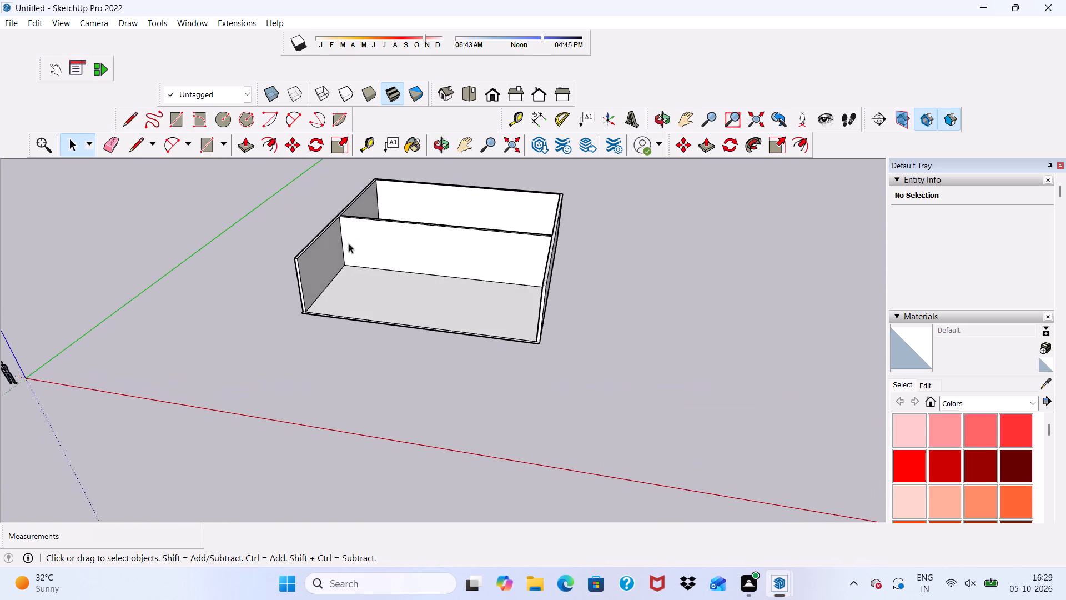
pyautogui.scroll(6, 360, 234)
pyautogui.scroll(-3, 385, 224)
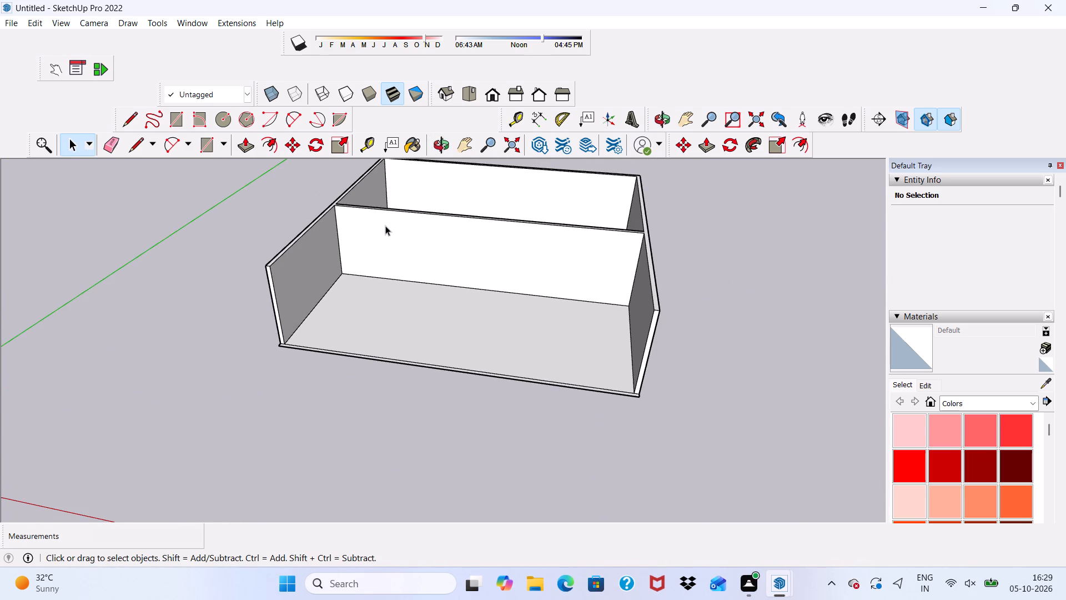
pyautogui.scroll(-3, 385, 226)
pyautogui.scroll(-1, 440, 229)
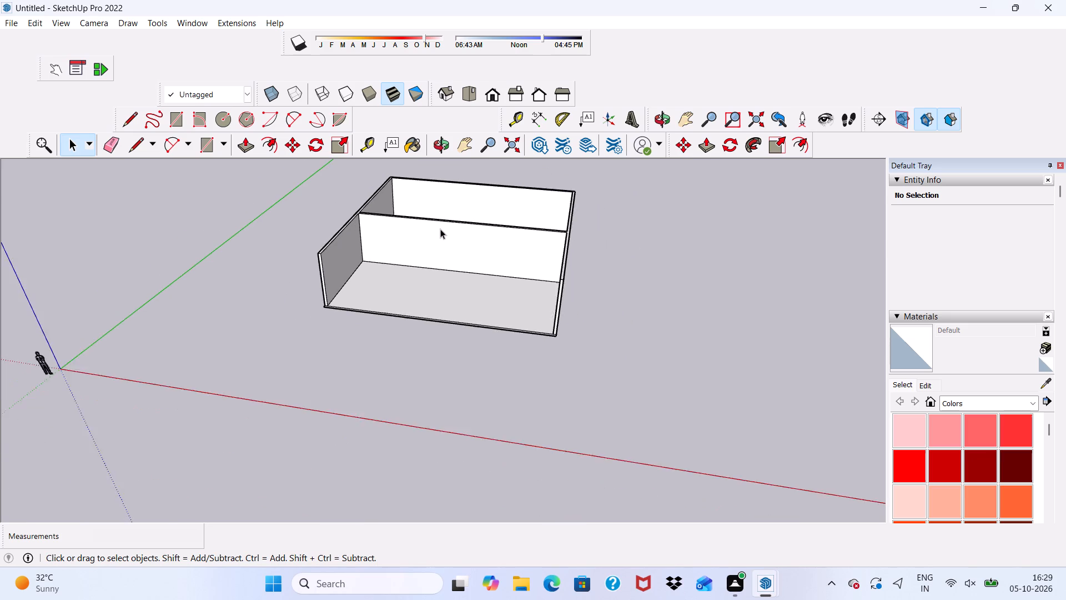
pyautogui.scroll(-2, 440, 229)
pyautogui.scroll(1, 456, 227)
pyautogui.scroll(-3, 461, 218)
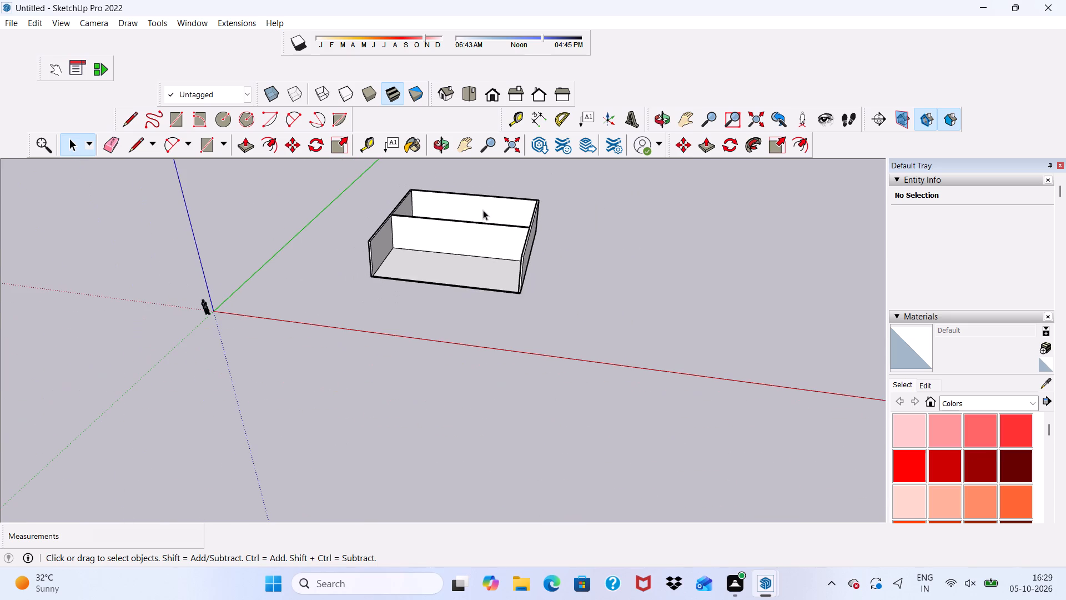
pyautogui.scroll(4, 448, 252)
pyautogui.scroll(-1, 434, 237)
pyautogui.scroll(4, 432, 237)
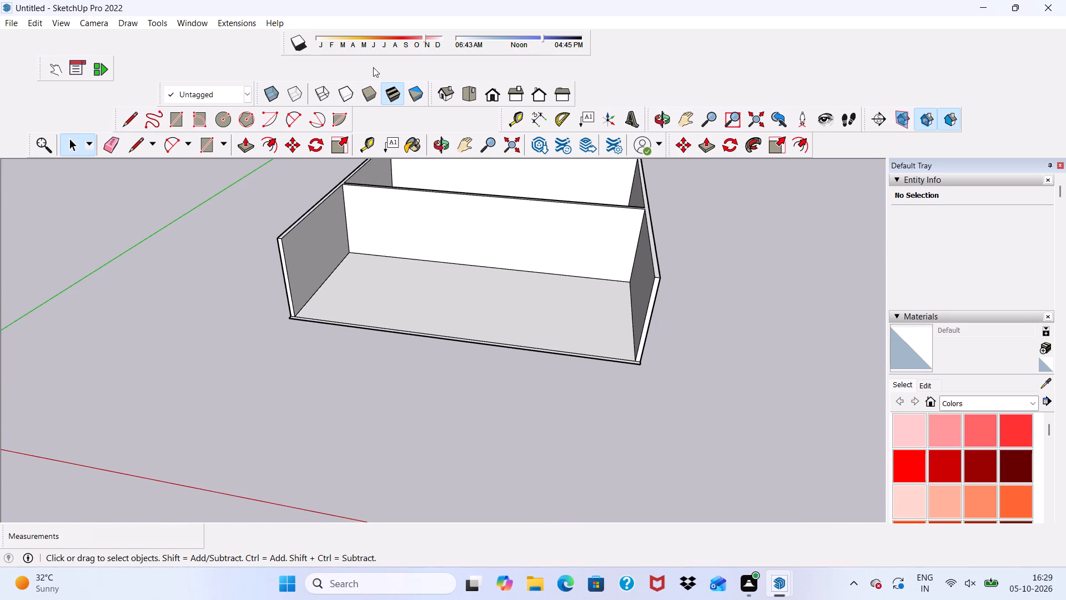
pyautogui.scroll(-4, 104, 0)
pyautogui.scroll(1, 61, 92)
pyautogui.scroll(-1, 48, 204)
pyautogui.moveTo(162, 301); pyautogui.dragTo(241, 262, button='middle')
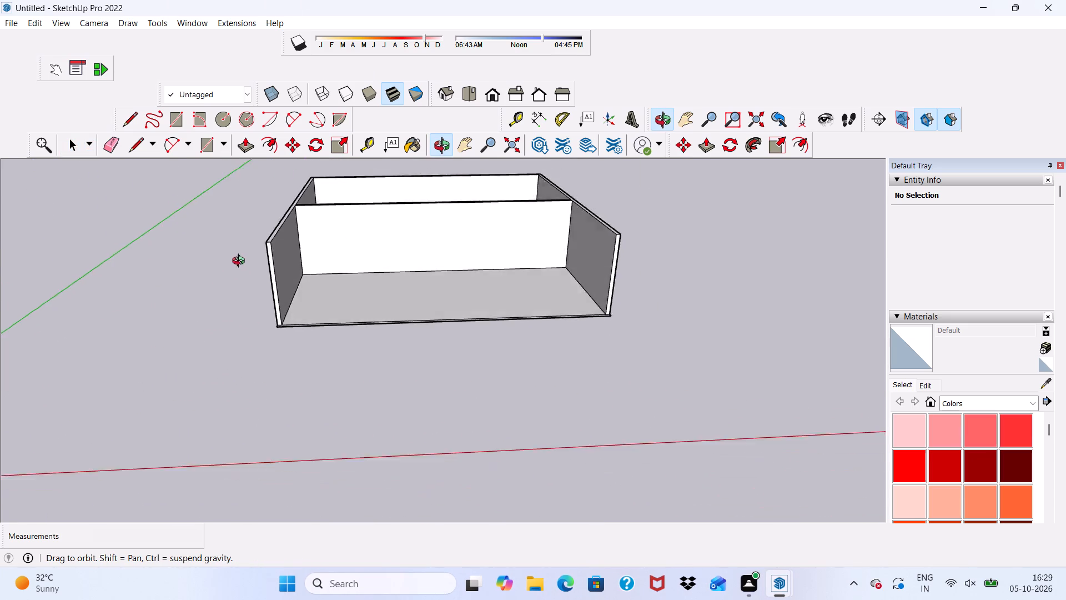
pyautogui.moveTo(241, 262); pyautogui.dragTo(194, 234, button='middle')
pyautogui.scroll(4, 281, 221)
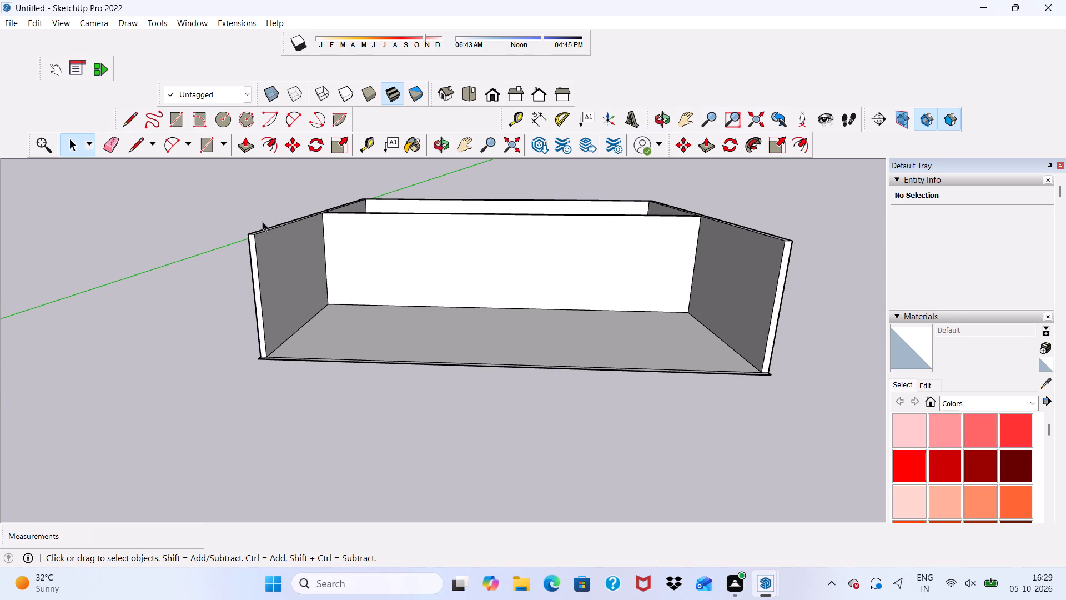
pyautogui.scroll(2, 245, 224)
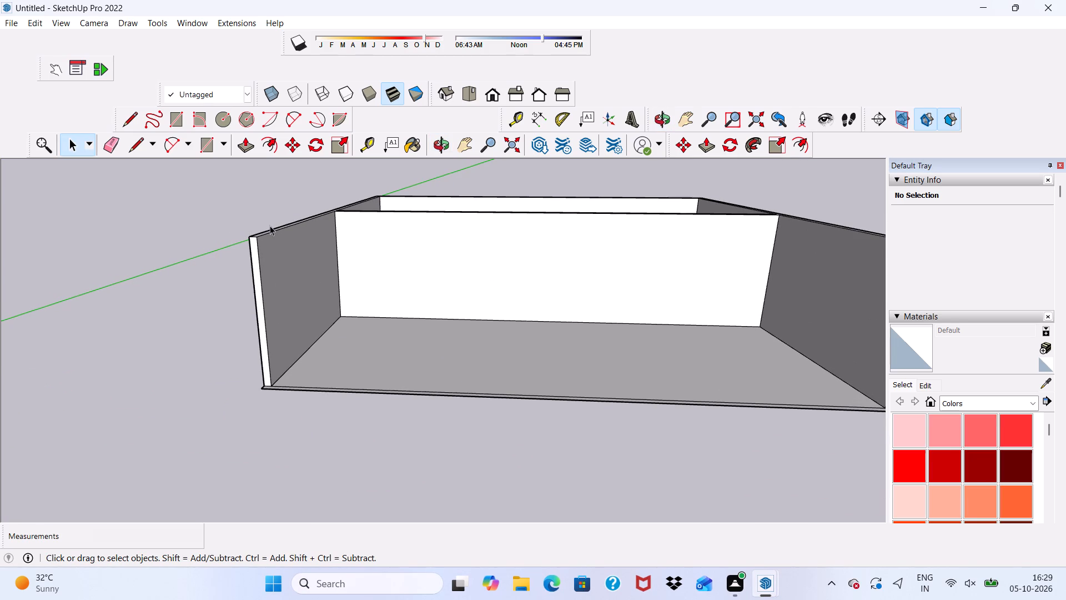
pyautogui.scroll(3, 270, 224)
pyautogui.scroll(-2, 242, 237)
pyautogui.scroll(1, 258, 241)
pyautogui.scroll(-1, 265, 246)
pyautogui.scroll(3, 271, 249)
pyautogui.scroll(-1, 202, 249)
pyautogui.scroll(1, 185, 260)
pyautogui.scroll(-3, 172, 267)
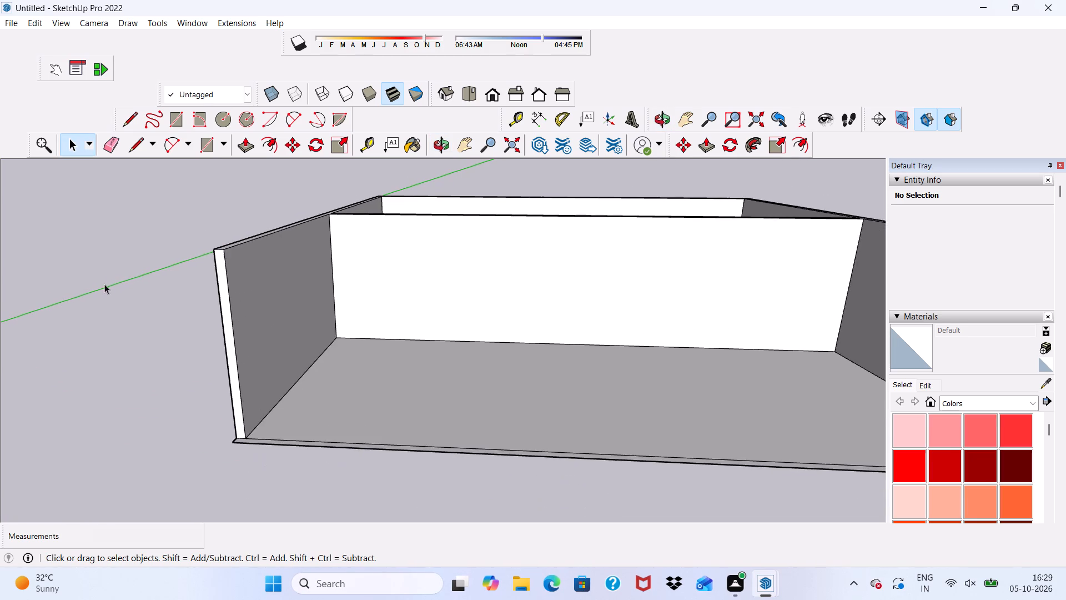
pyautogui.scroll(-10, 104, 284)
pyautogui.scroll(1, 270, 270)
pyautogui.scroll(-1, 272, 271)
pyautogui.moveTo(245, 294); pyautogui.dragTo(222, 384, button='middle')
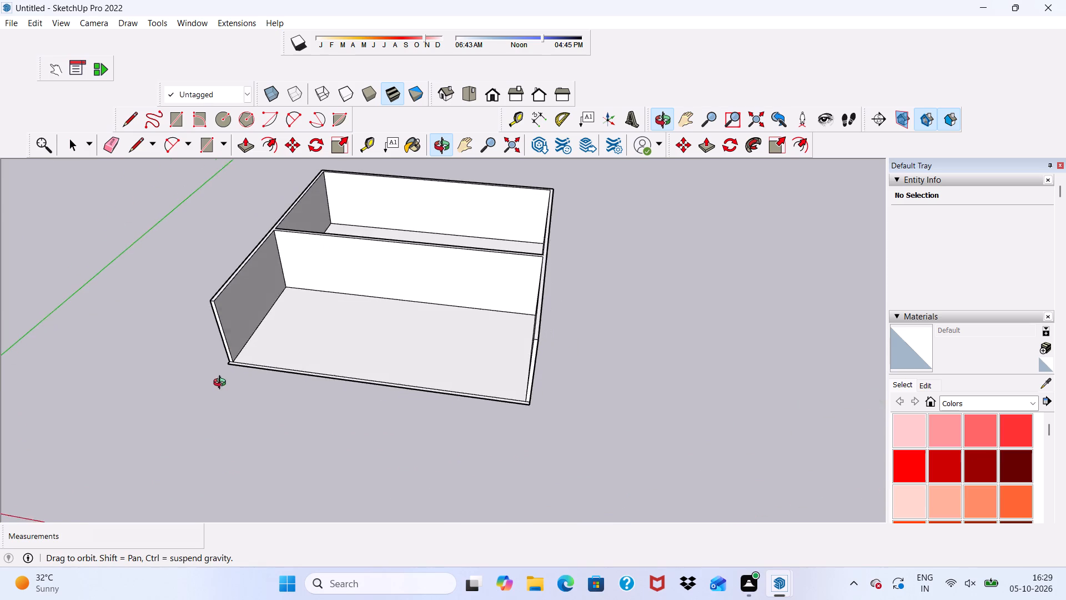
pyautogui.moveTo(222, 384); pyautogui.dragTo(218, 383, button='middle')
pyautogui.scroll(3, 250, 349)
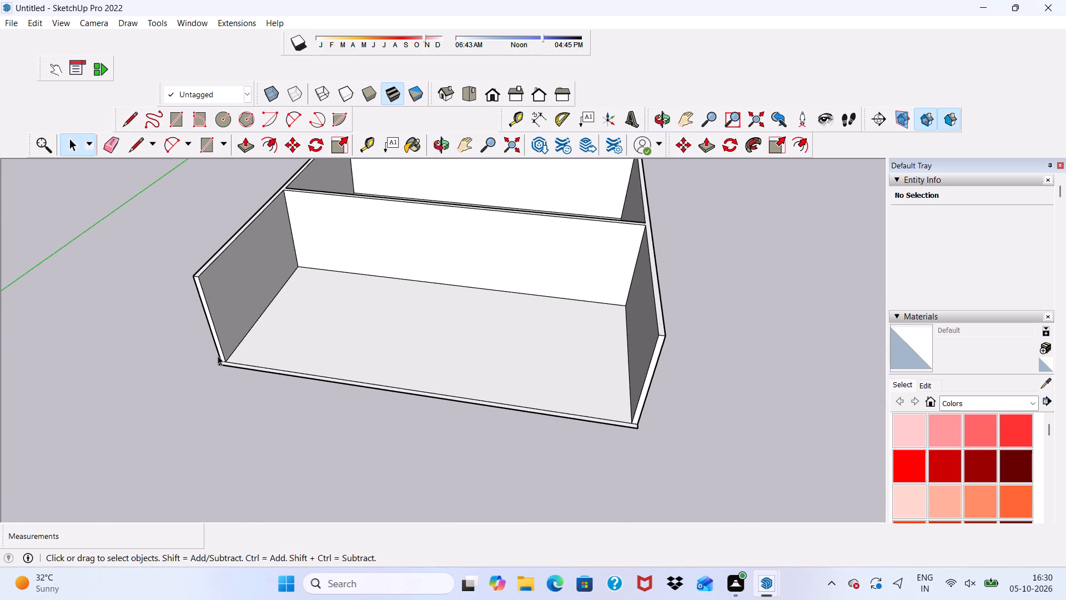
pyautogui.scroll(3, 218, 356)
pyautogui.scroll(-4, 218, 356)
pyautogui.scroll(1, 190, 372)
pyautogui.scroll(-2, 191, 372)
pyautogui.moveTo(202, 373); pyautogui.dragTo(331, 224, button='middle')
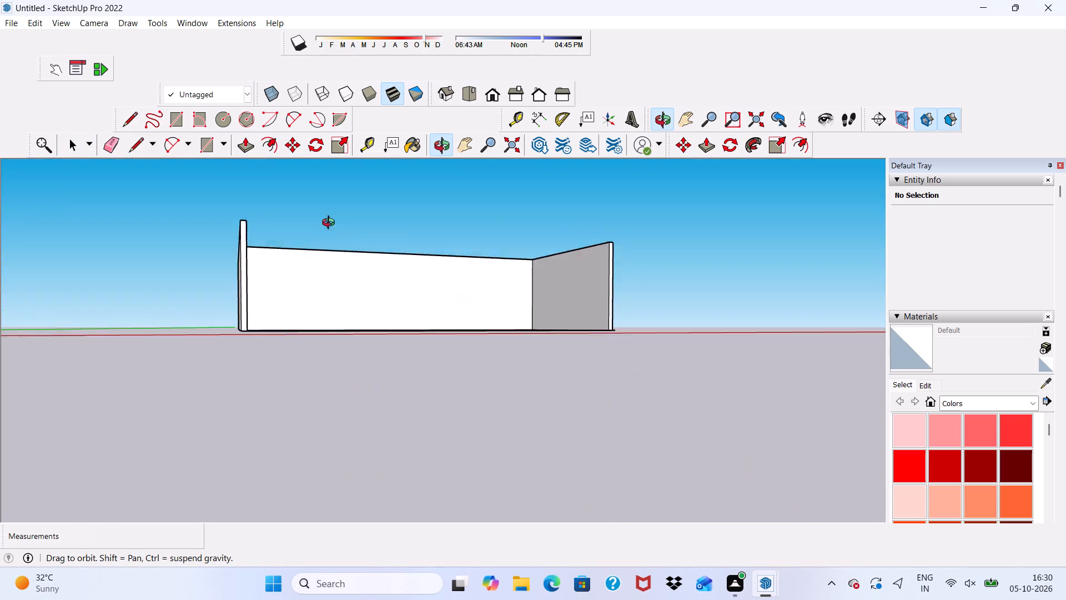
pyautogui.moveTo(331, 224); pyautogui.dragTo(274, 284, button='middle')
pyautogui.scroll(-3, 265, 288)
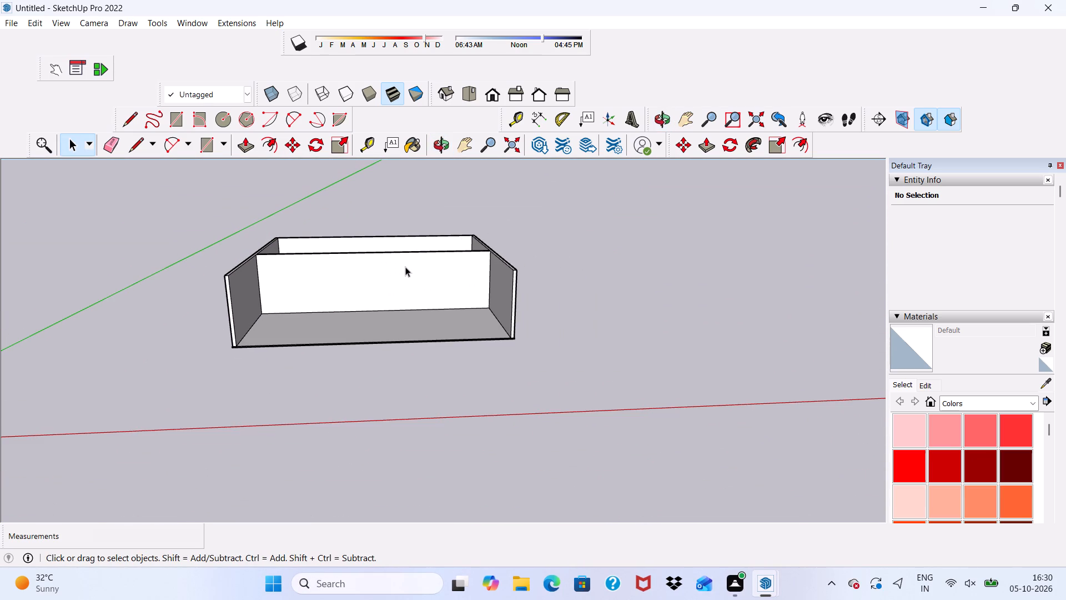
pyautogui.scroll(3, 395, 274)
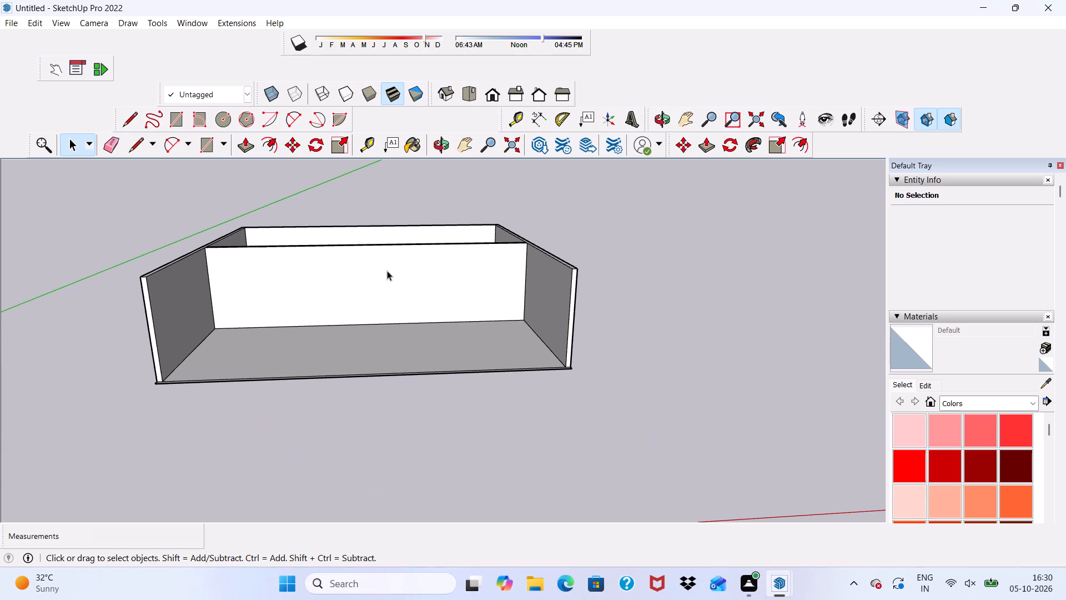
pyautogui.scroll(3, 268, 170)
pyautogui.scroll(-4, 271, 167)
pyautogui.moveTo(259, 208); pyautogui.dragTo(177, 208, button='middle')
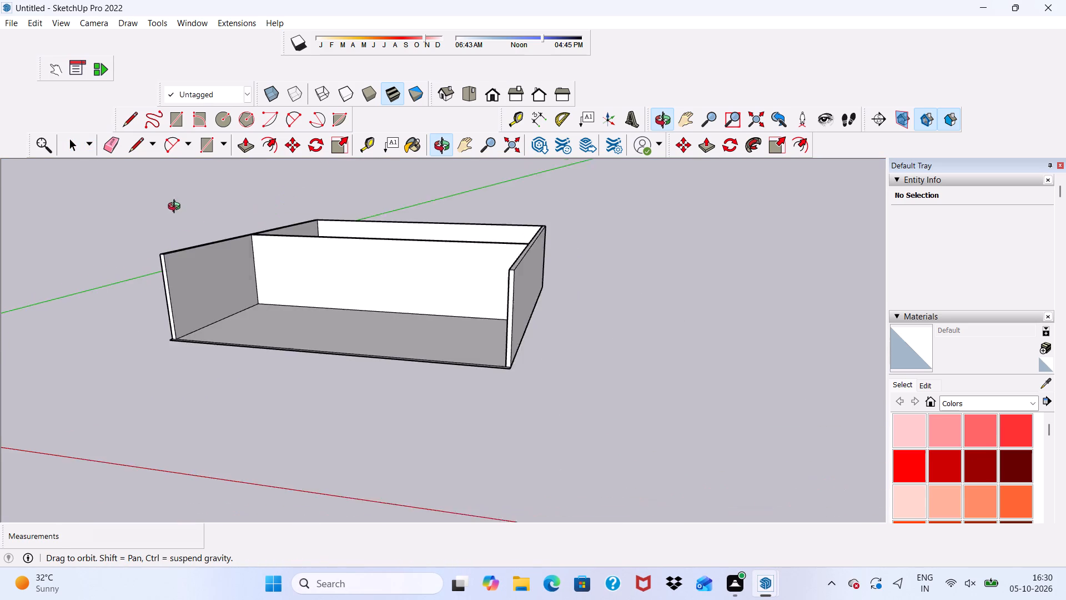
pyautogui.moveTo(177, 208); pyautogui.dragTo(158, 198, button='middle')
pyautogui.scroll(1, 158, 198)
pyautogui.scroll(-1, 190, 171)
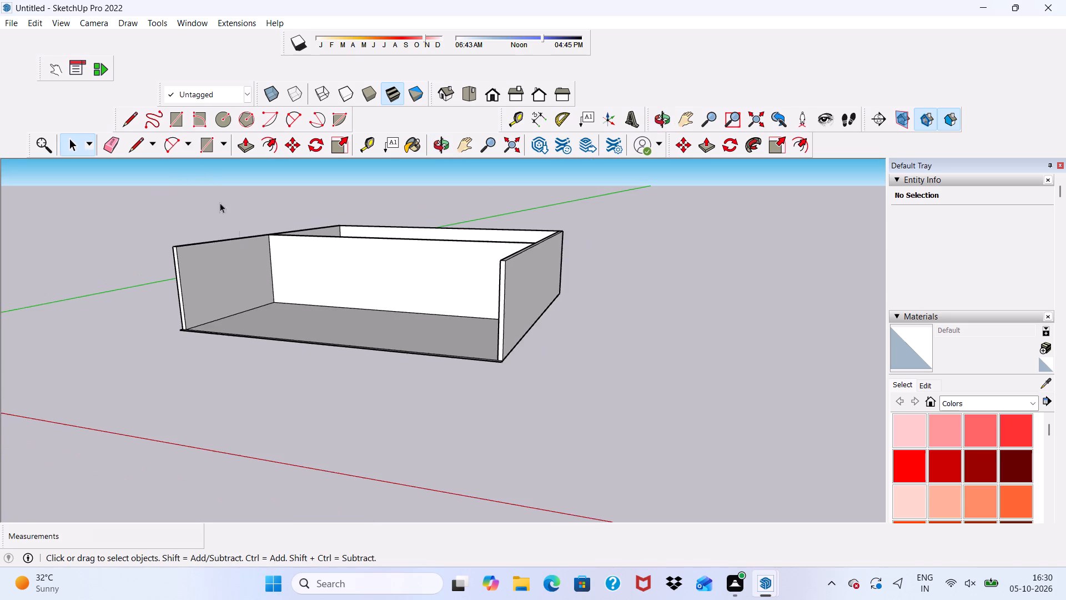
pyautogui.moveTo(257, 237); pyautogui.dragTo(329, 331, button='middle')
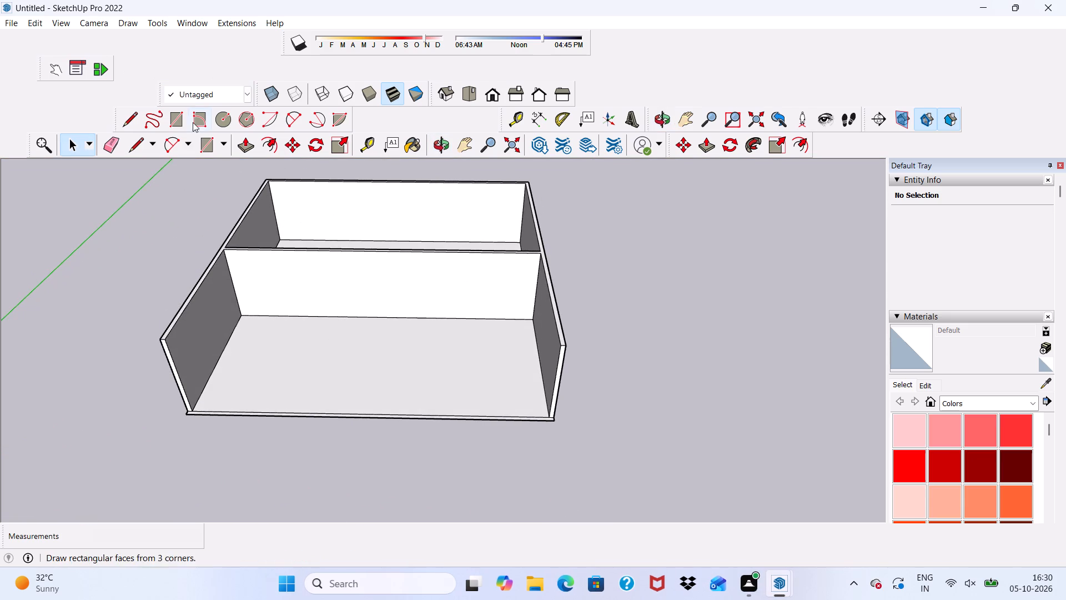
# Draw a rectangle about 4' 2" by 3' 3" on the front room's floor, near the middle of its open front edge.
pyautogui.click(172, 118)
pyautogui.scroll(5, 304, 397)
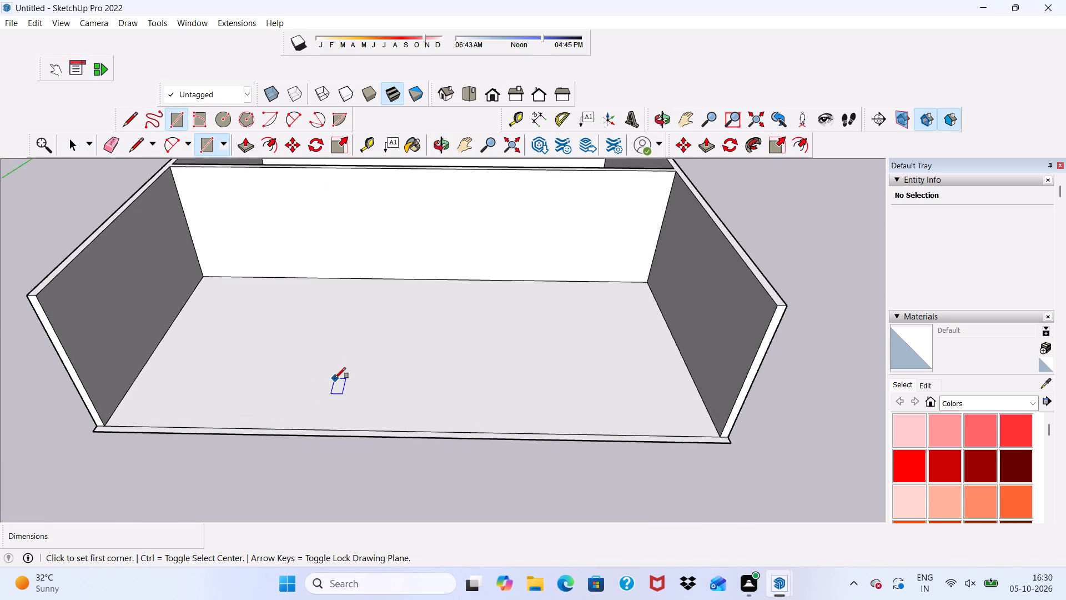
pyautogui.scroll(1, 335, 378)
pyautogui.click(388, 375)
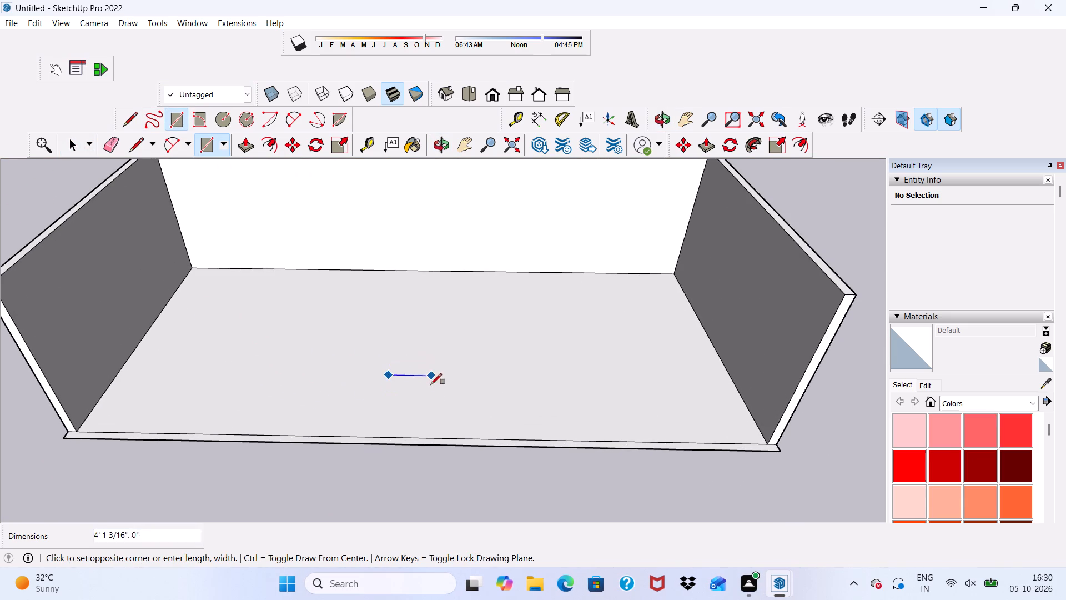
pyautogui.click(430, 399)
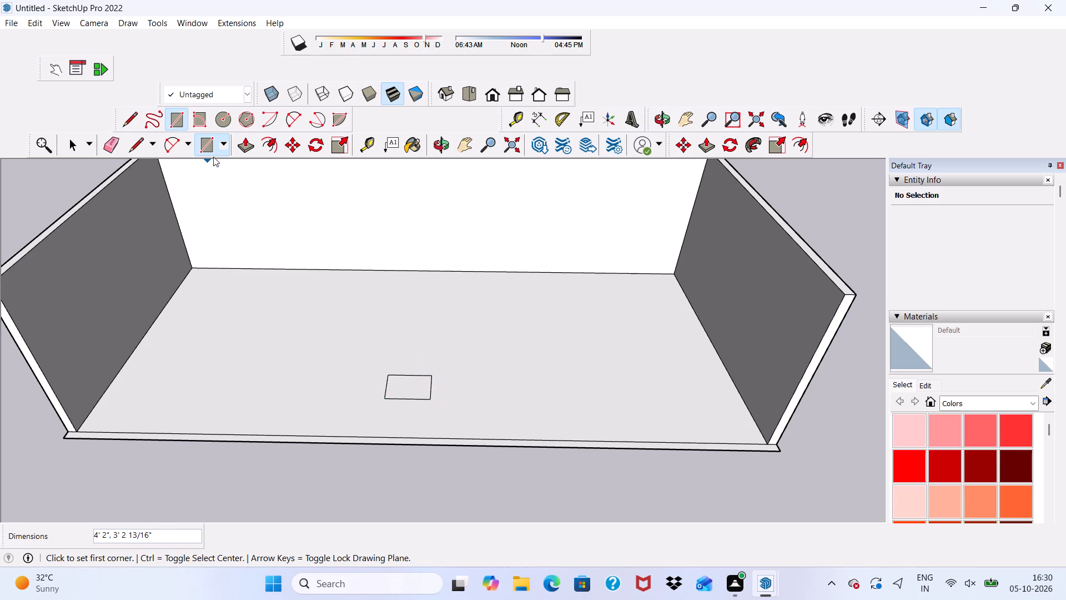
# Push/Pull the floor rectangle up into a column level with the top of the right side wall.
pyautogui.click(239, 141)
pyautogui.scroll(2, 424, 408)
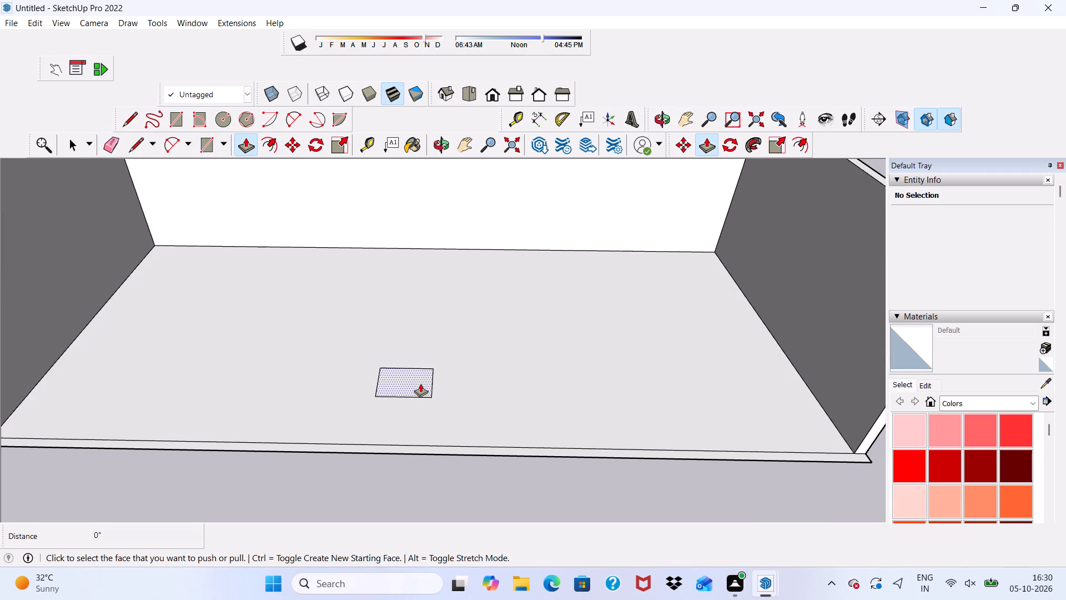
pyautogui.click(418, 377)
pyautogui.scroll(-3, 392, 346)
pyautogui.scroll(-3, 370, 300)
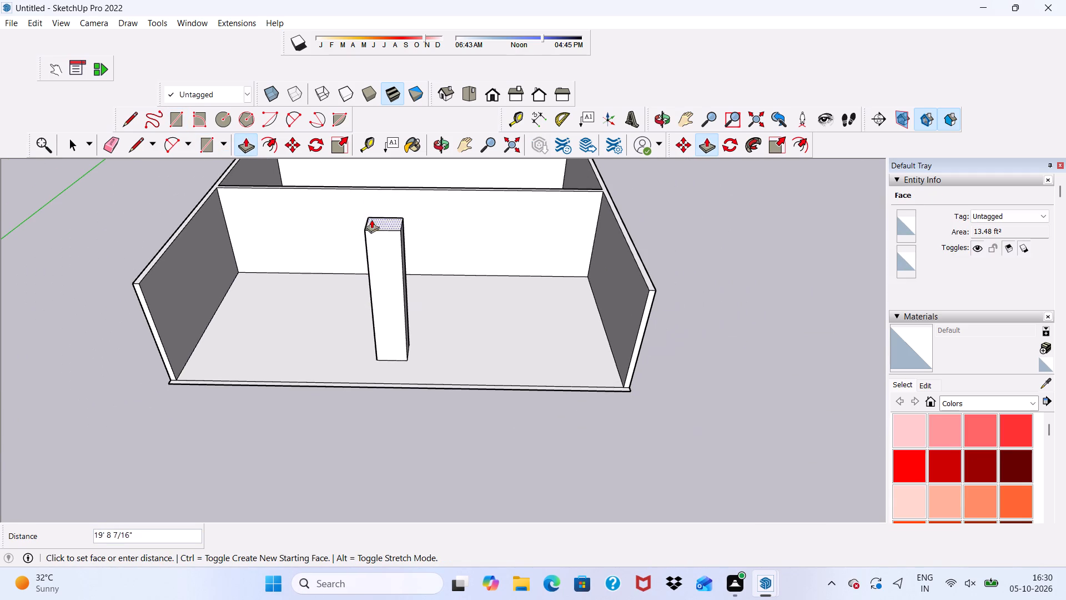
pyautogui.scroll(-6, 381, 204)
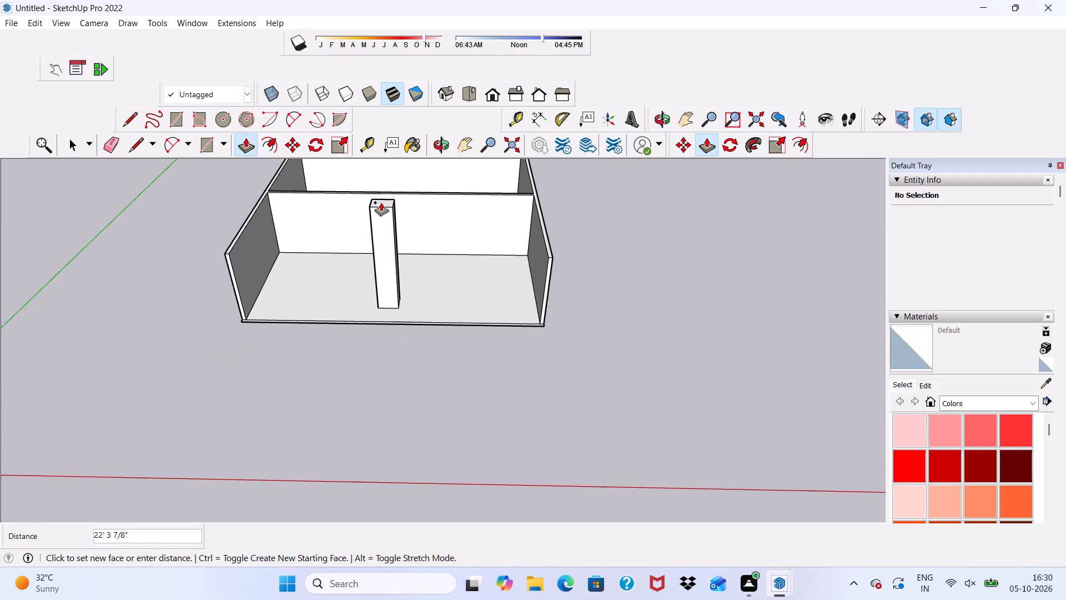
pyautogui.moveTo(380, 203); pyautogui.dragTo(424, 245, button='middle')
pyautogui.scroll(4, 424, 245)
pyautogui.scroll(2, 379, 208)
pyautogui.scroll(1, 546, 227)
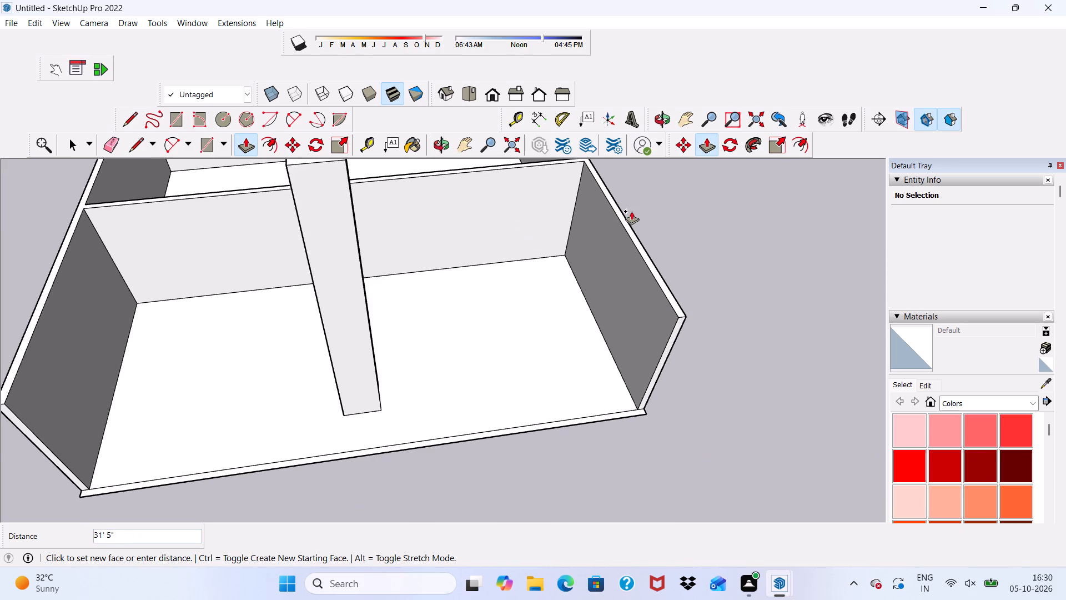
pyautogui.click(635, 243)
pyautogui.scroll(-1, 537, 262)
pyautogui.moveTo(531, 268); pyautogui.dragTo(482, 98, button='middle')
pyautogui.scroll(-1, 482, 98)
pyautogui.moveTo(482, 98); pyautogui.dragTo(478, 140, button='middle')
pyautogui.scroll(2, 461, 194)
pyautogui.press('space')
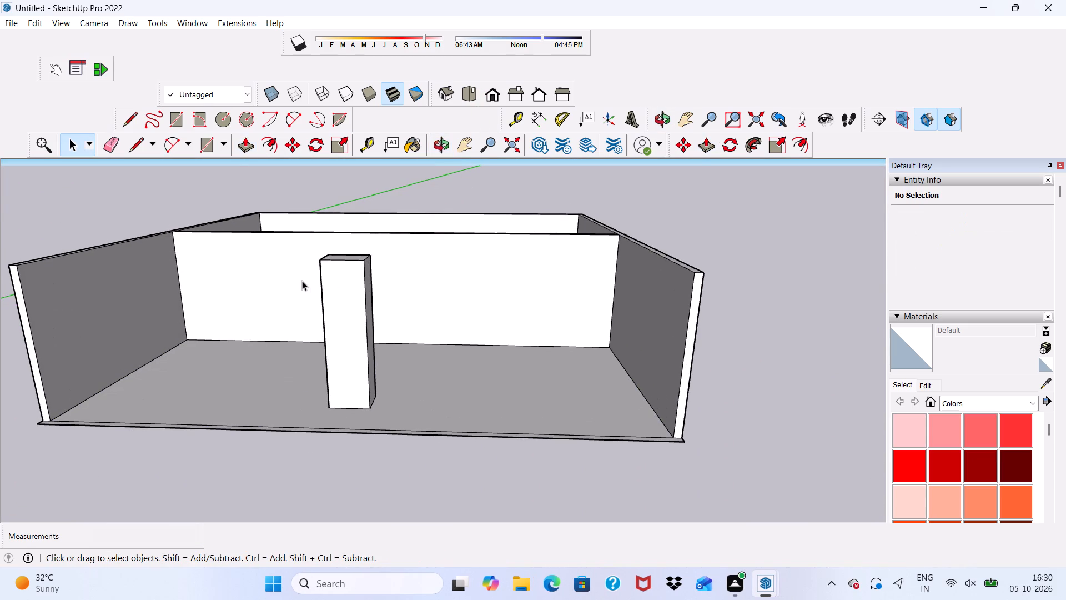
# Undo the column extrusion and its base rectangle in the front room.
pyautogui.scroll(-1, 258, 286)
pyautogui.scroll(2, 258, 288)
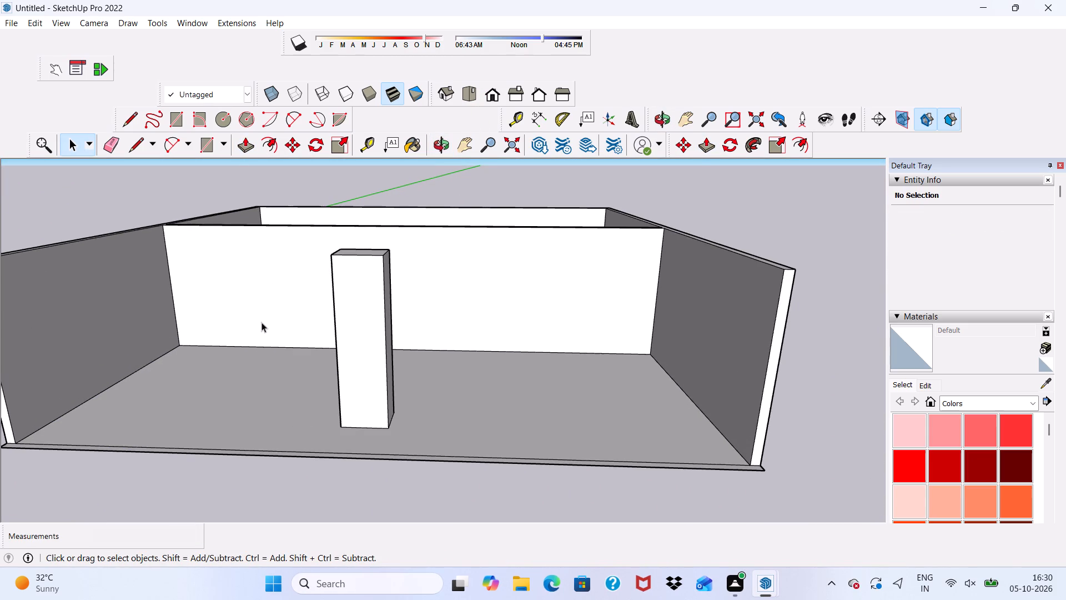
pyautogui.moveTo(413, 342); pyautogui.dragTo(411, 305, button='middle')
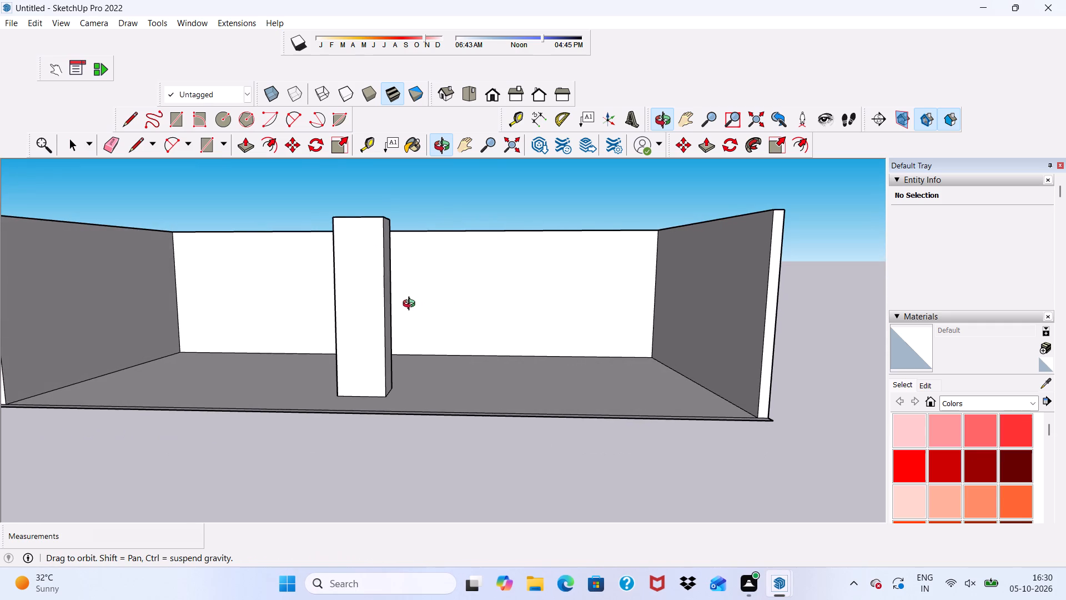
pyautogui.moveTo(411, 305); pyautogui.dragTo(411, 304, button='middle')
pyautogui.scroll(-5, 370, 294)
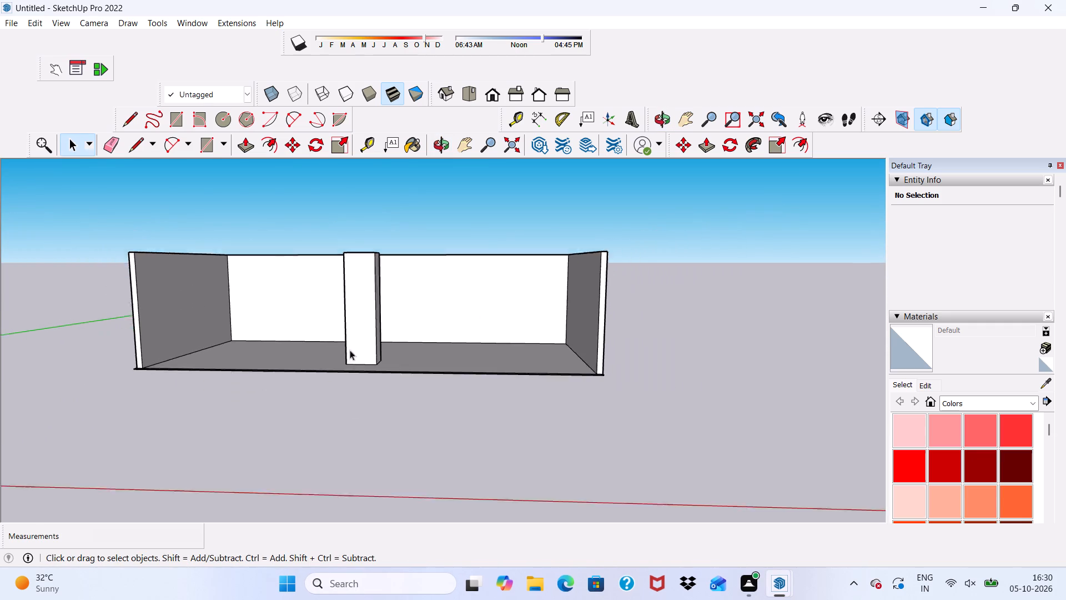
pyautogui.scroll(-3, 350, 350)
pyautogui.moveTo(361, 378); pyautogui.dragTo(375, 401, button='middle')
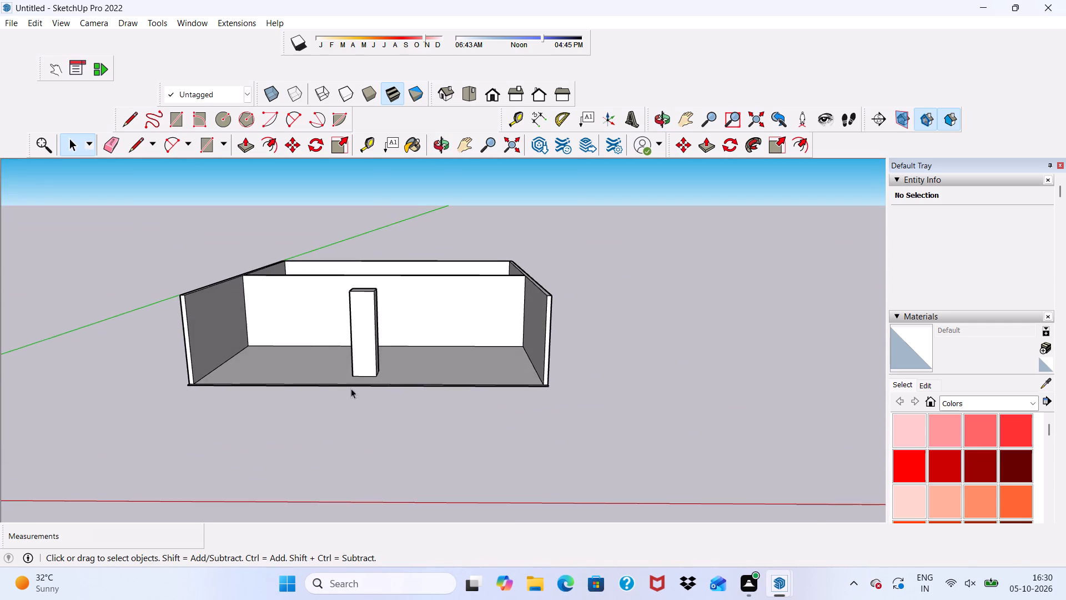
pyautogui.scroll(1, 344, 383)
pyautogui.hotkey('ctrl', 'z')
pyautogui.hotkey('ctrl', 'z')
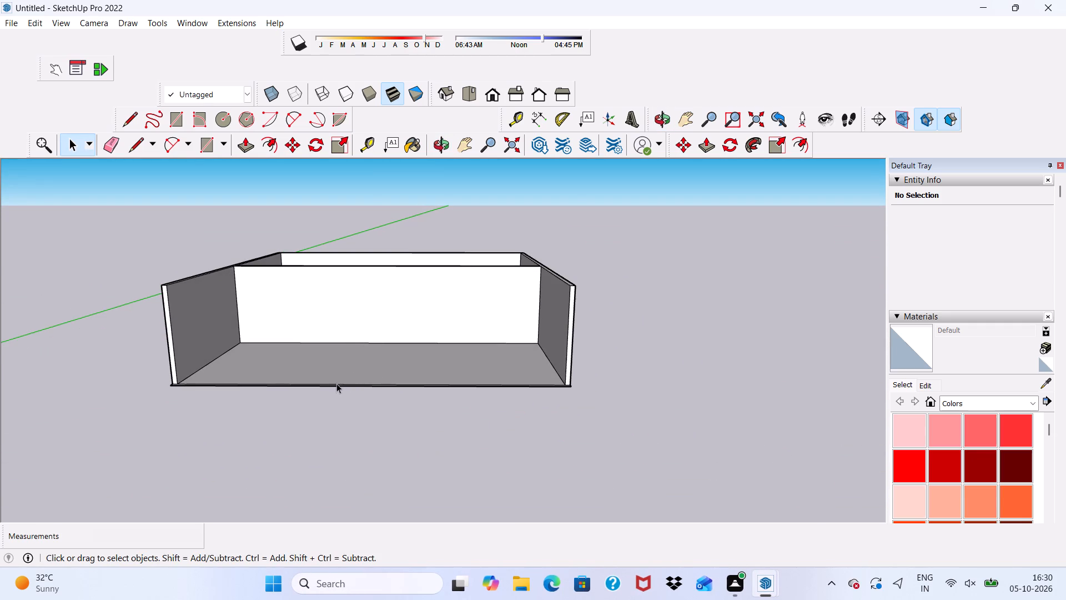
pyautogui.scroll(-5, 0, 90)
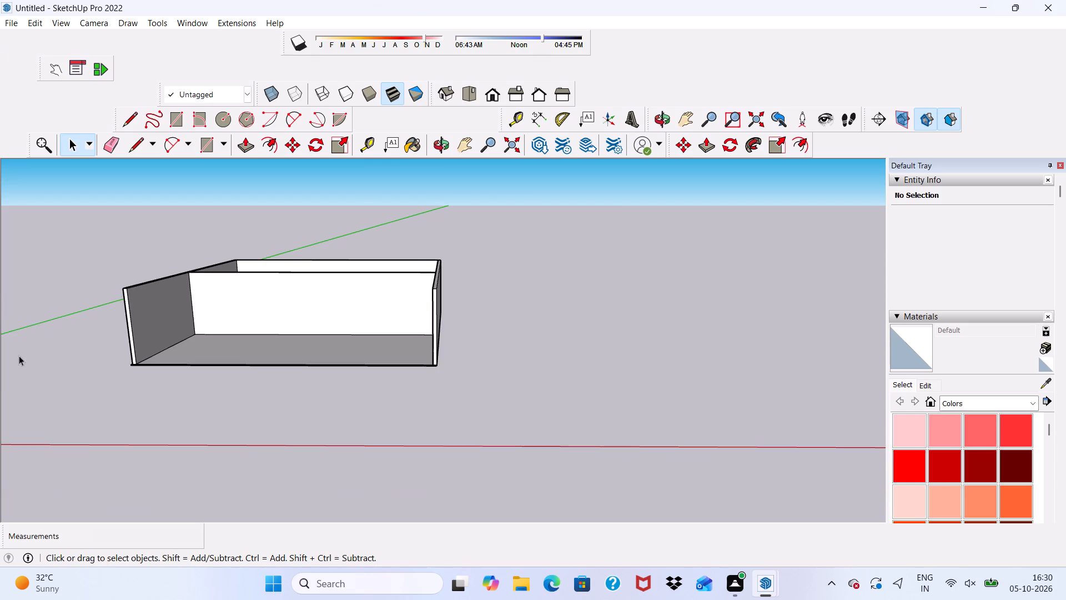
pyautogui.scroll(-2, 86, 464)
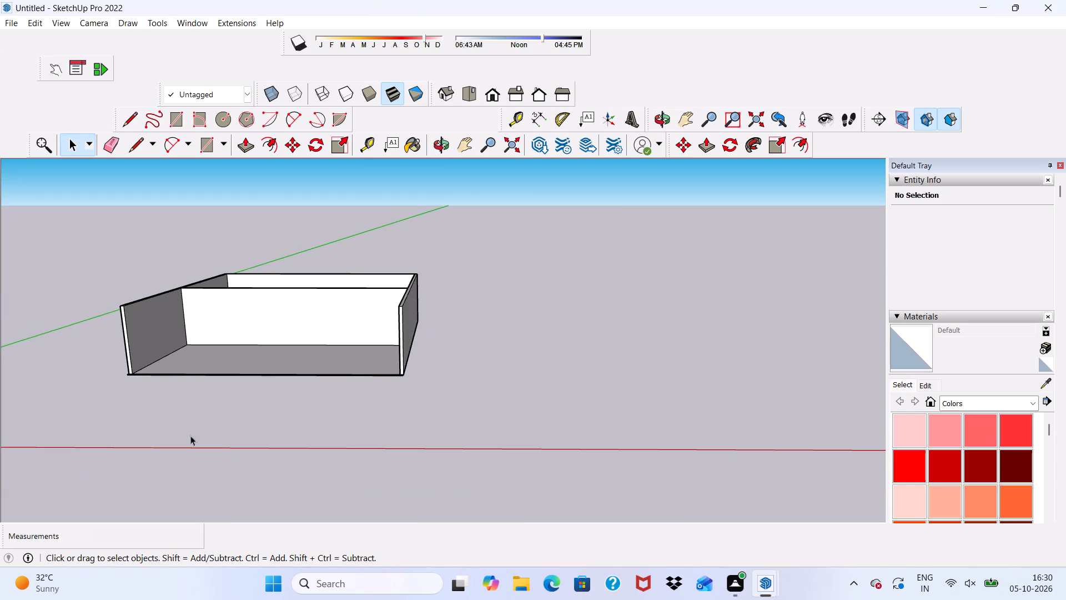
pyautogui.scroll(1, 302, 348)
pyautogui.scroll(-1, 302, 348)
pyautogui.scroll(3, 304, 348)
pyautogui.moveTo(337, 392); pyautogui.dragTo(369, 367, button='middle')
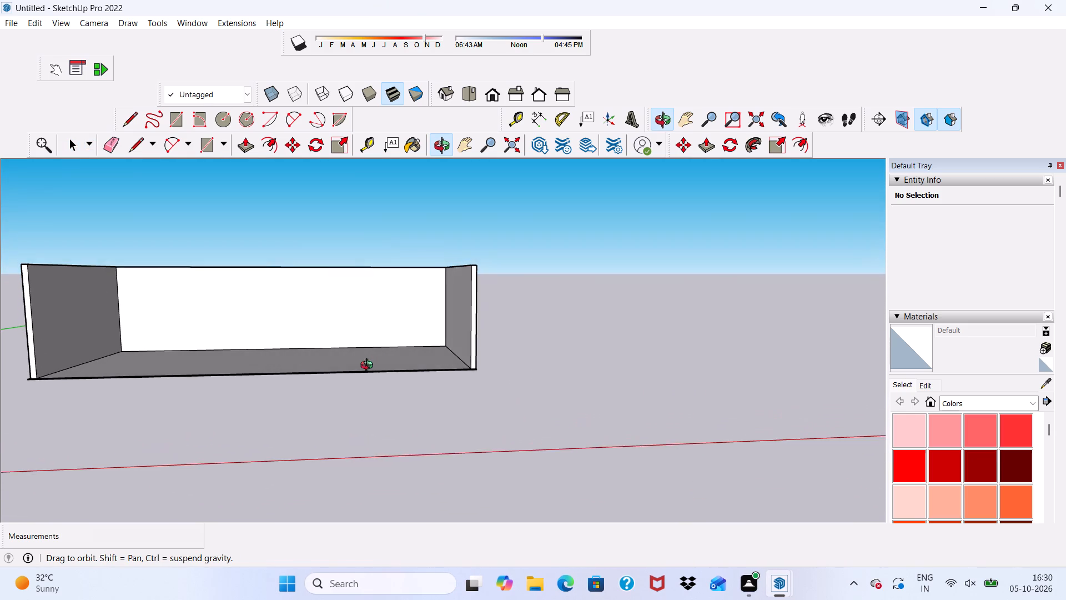
# Draw a 3' by 7' door rectangle on the front room's back wall, standing on the floor line near the middle.
pyautogui.moveTo(369, 367); pyautogui.dragTo(369, 365, button='middle')
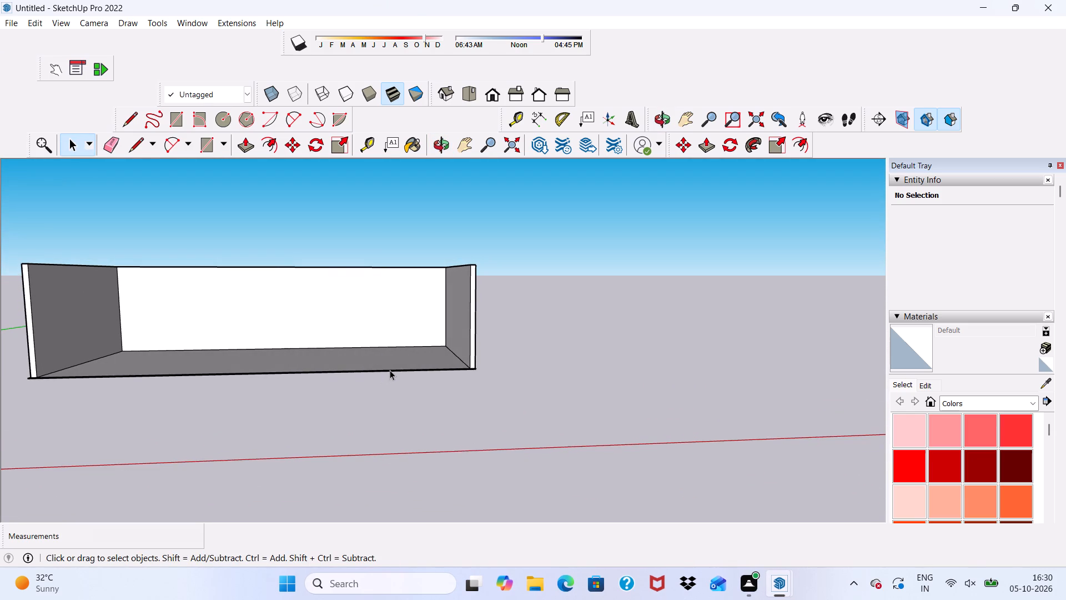
pyautogui.scroll(3, 401, 369)
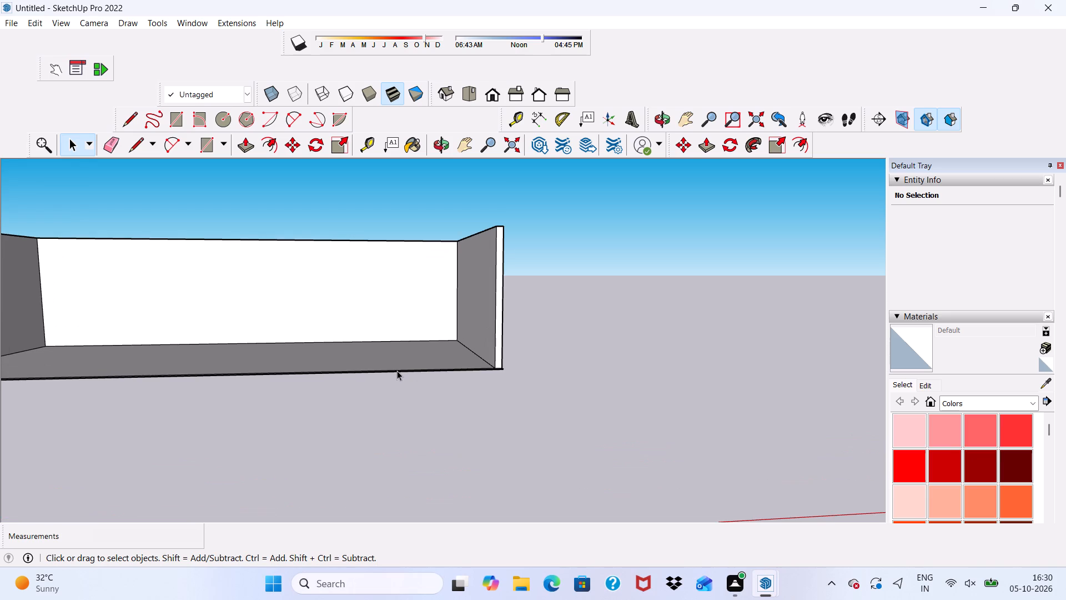
pyautogui.scroll(-3, 396, 370)
pyautogui.moveTo(396, 373); pyautogui.dragTo(372, 376, button='middle')
pyautogui.scroll(-1, 369, 373)
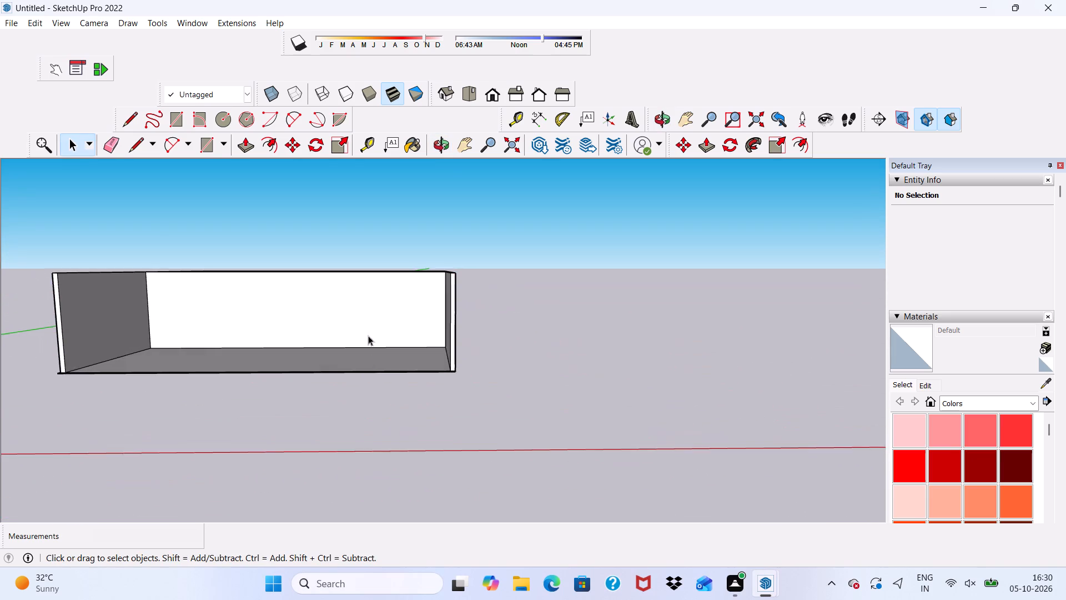
pyautogui.scroll(6, 349, 283)
pyautogui.scroll(-6, 349, 282)
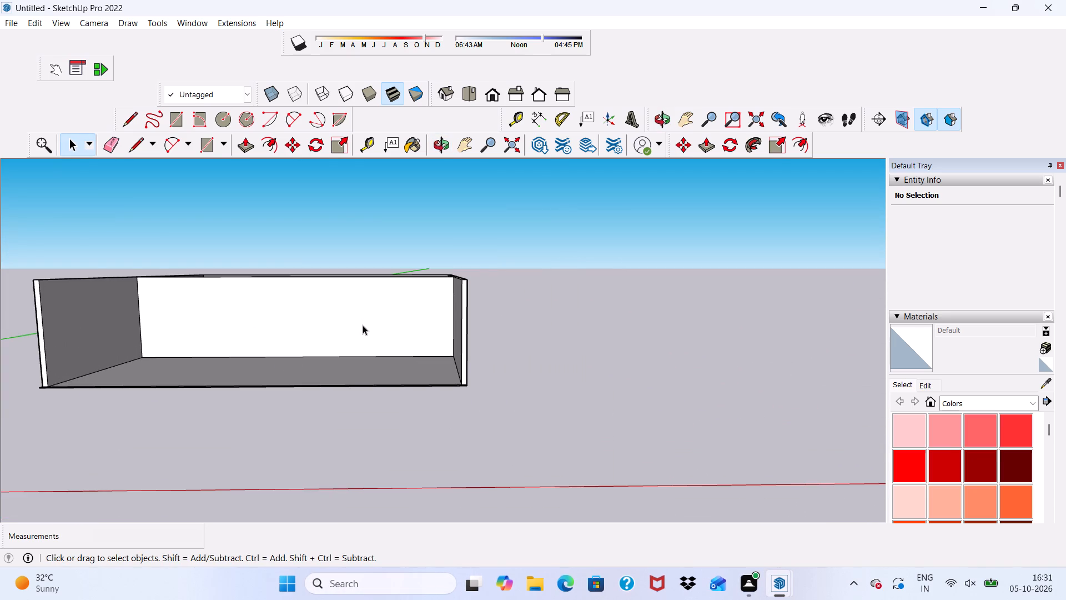
pyautogui.scroll(3, 363, 327)
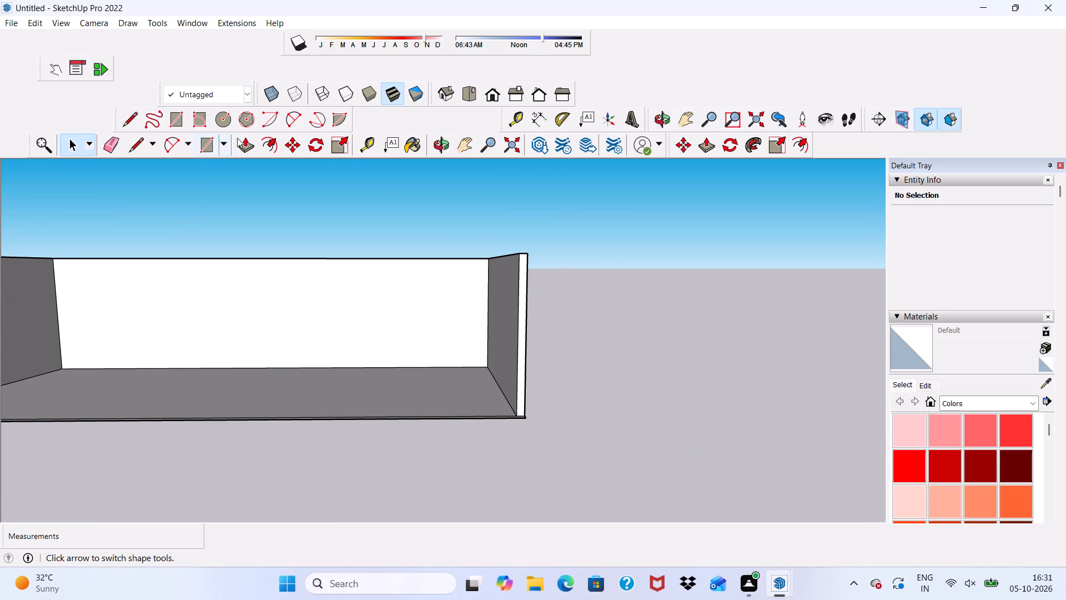
pyautogui.click(202, 147)
pyautogui.scroll(1, 347, 328)
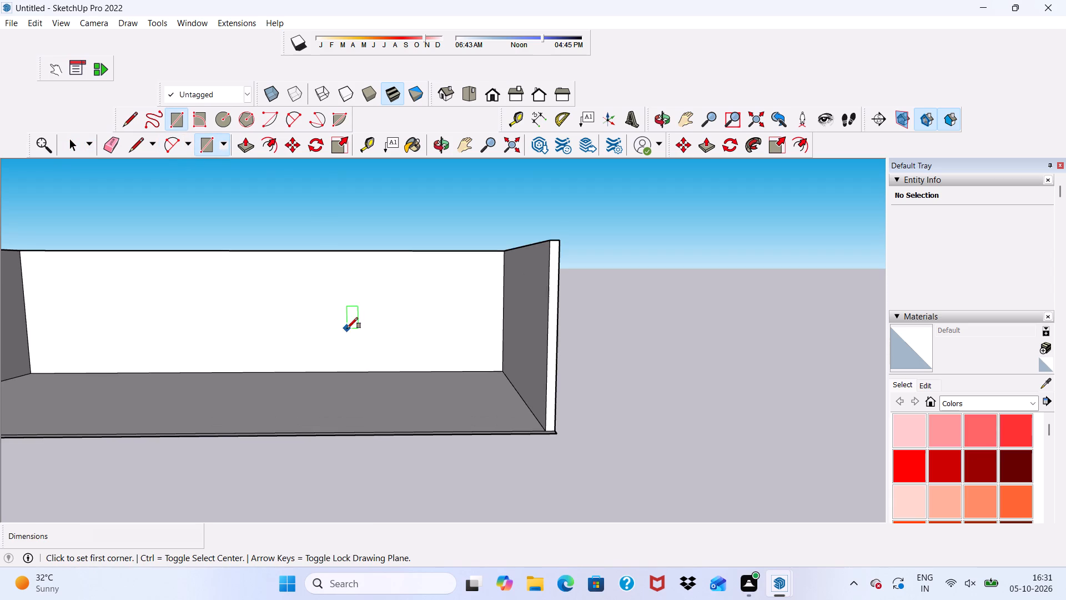
pyautogui.click(320, 370)
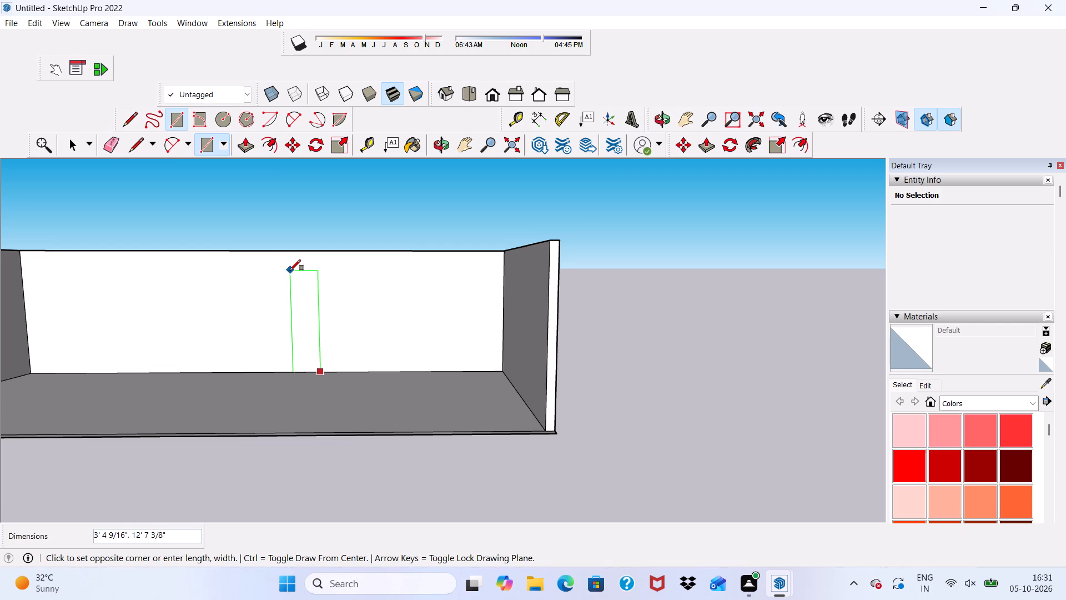
pyautogui.scroll(4, 290, 271)
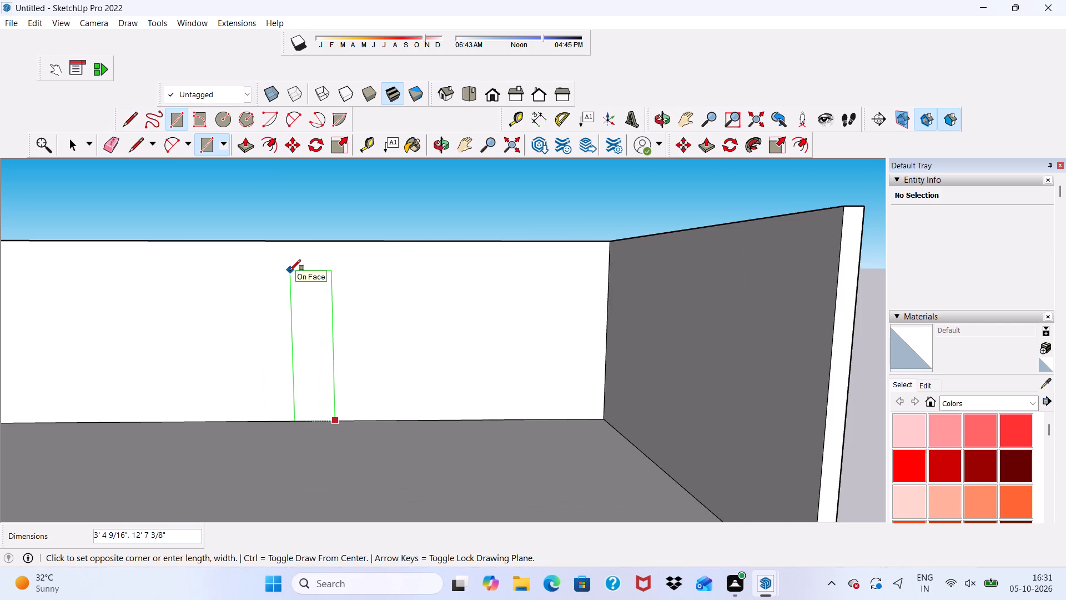
pyautogui.scroll(3, 290, 271)
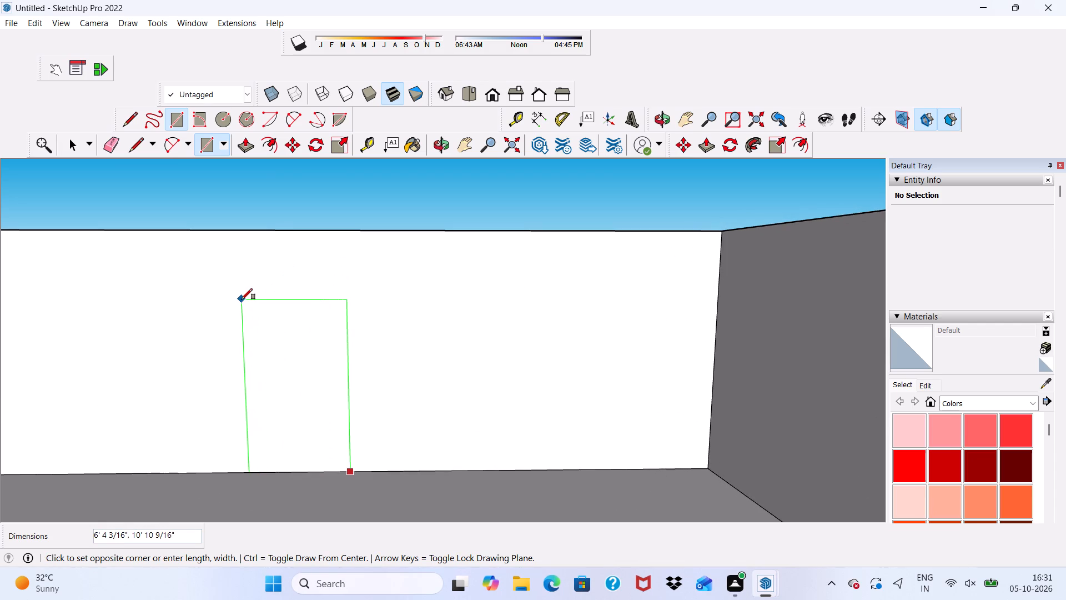
pyautogui.write("3',7'")
pyautogui.press('Return')
# Offset the door rectangle outward by 3" to outline its frame.
pyautogui.scroll(4, 289, 281)
pyautogui.scroll(-1, 291, 280)
pyautogui.scroll(1, 288, 280)
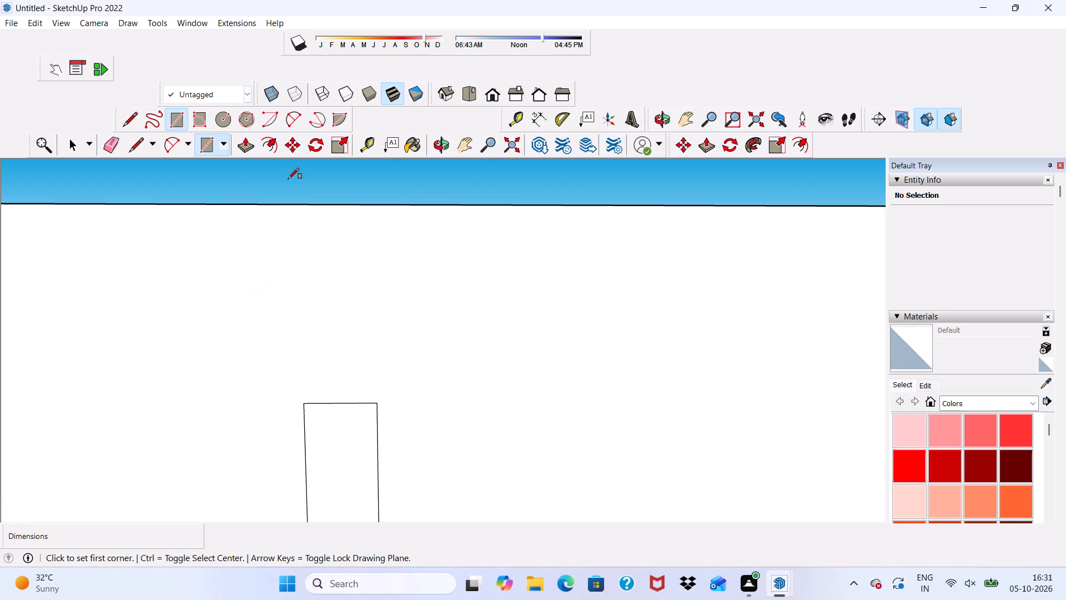
pyautogui.click(273, 141)
pyautogui.scroll(4, 341, 378)
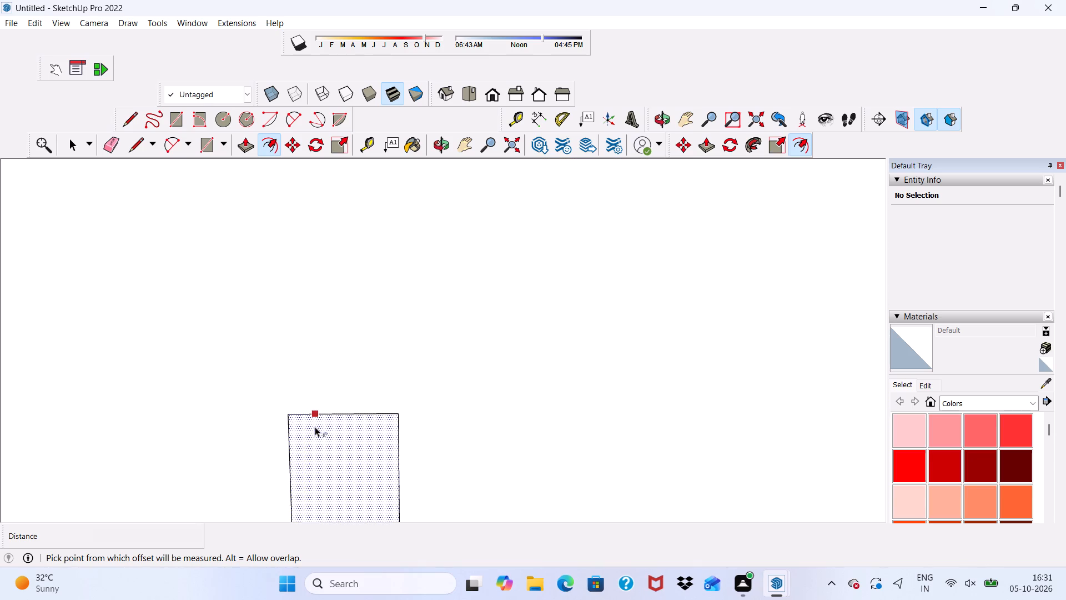
pyautogui.click(302, 431)
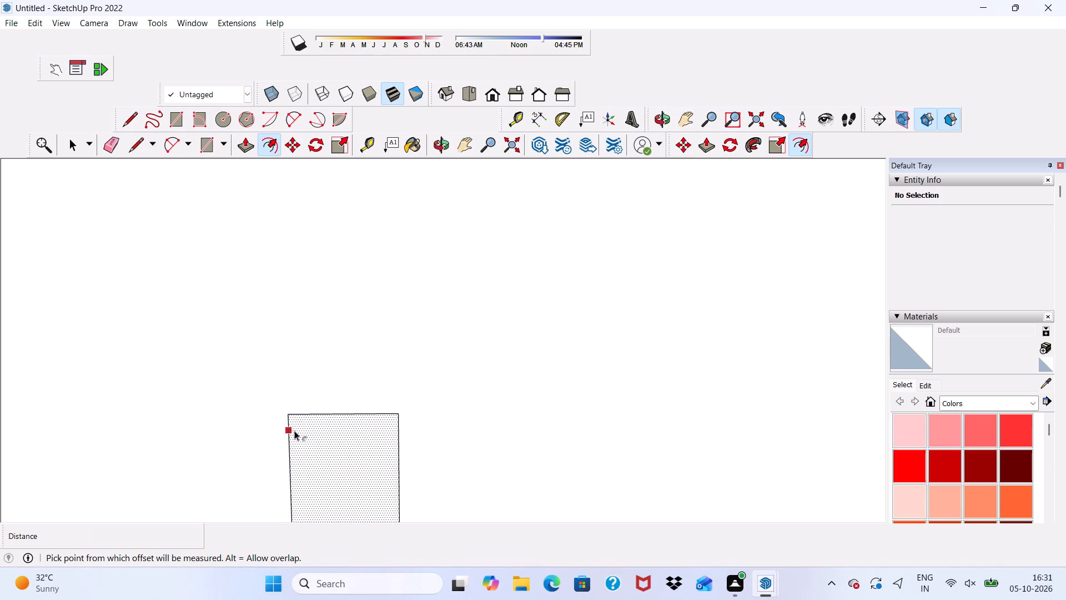
pyautogui.scroll(-4, 270, 420)
pyautogui.scroll(1, 264, 383)
pyautogui.scroll(-6, 264, 383)
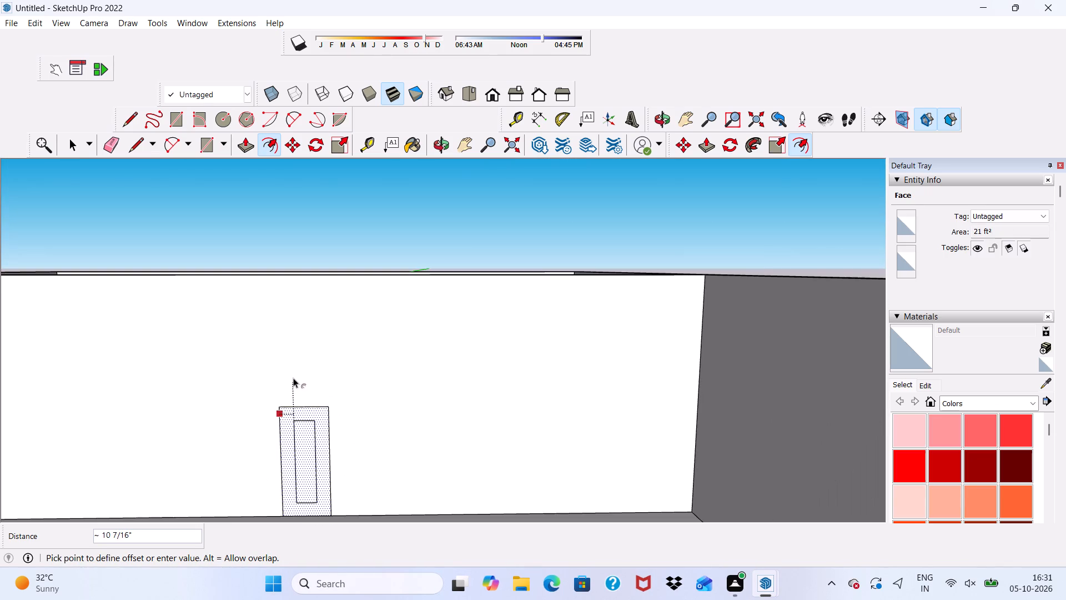
pyautogui.scroll(2, 280, 402)
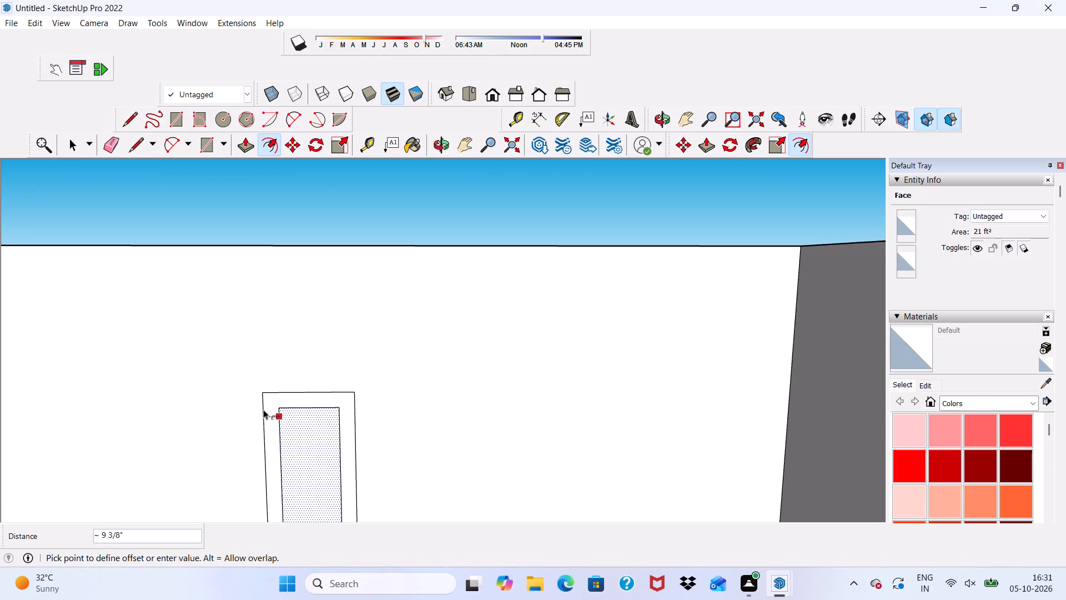
pyautogui.press('3')
pyautogui.hotkey('shift', '"')
pyautogui.press('Return')
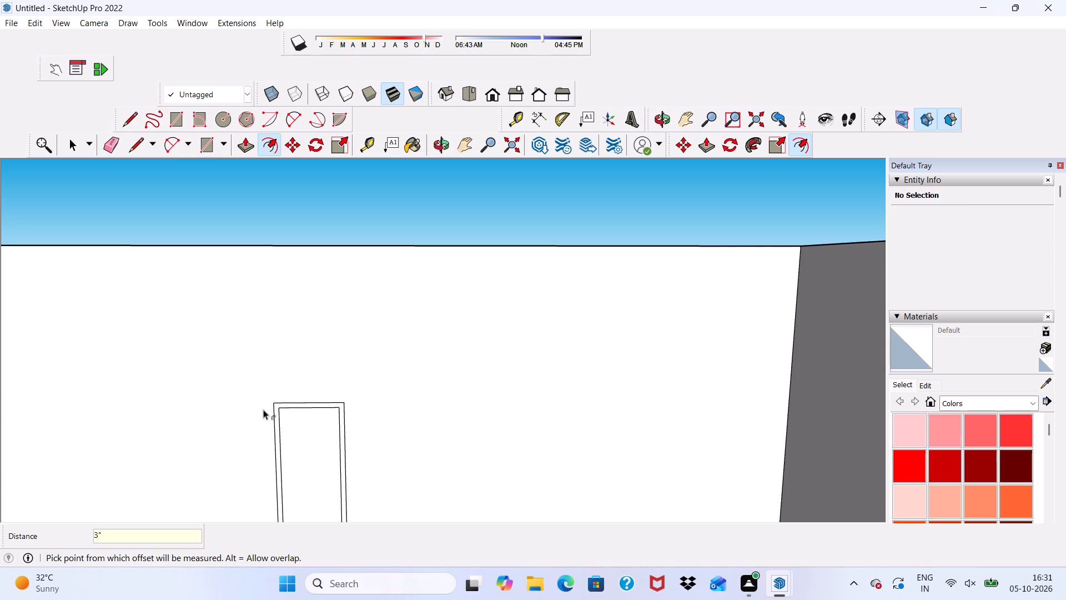
pyautogui.scroll(2, 318, 301)
pyautogui.scroll(-4, 405, 219)
pyautogui.scroll(6, 506, 387)
pyautogui.scroll(-5, 451, 343)
pyautogui.scroll(1, 259, 394)
pyautogui.scroll(-5, 283, 337)
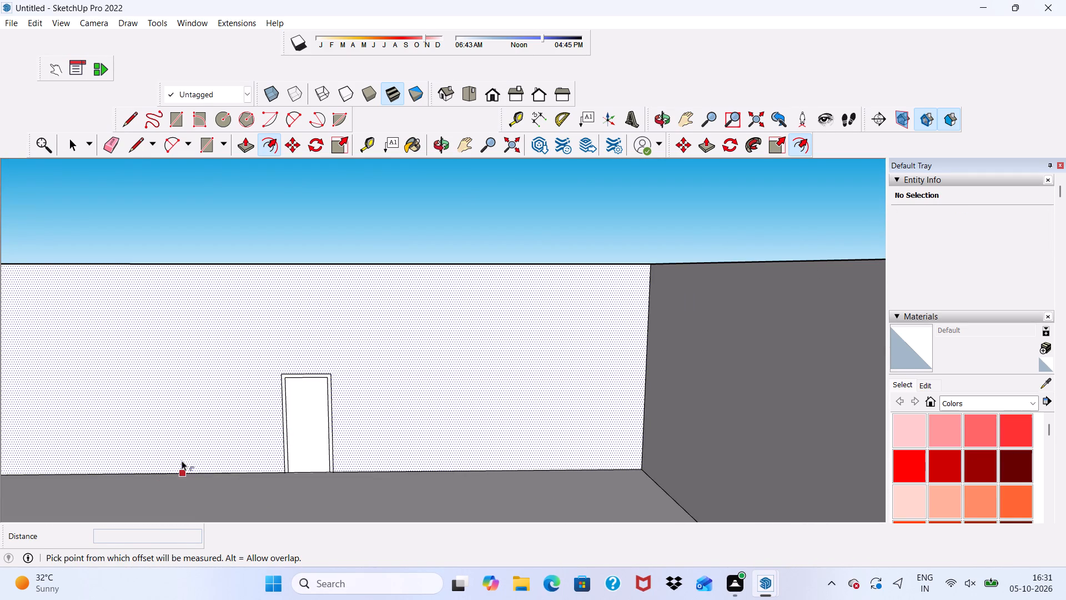
pyautogui.press('space')
pyautogui.scroll(1, 185, 458)
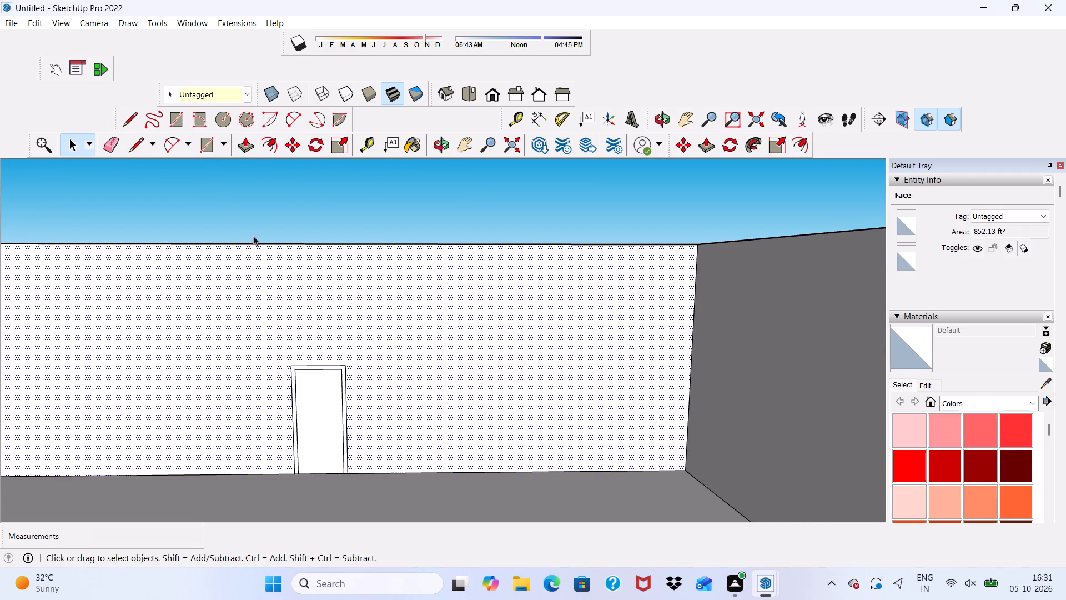
pyautogui.moveTo(282, 199); pyautogui.dragTo(287, 199)
# Draw a window rectangle about 7' by 6' on the back wall, just left of the door.
pyautogui.scroll(1, 230, 170)
pyautogui.click(195, 148)
pyautogui.scroll(-7, 235, 242)
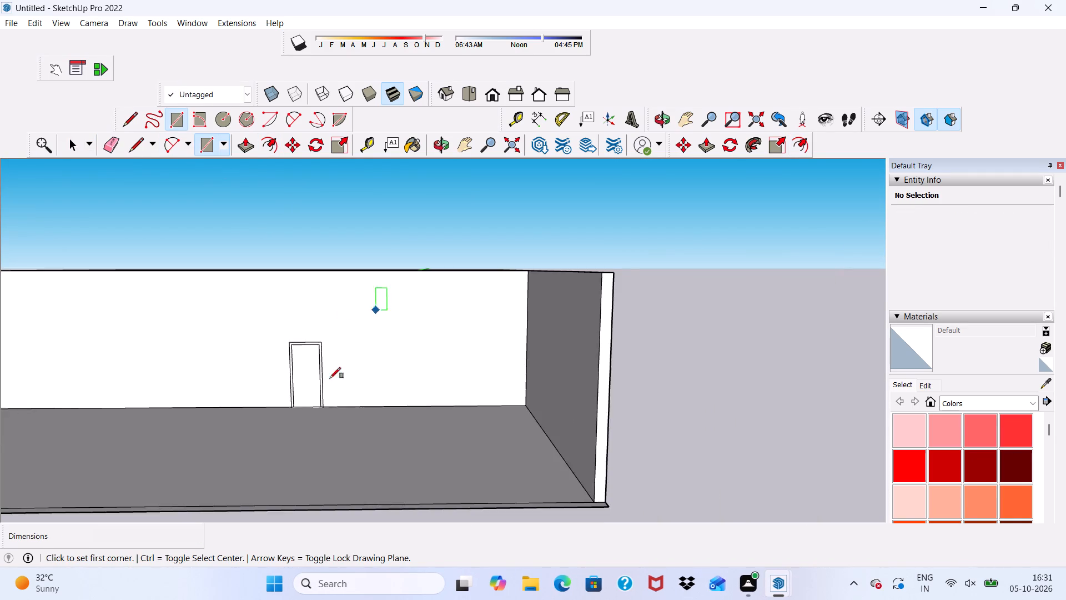
pyautogui.scroll(-2, 330, 378)
pyautogui.scroll(3, 208, 328)
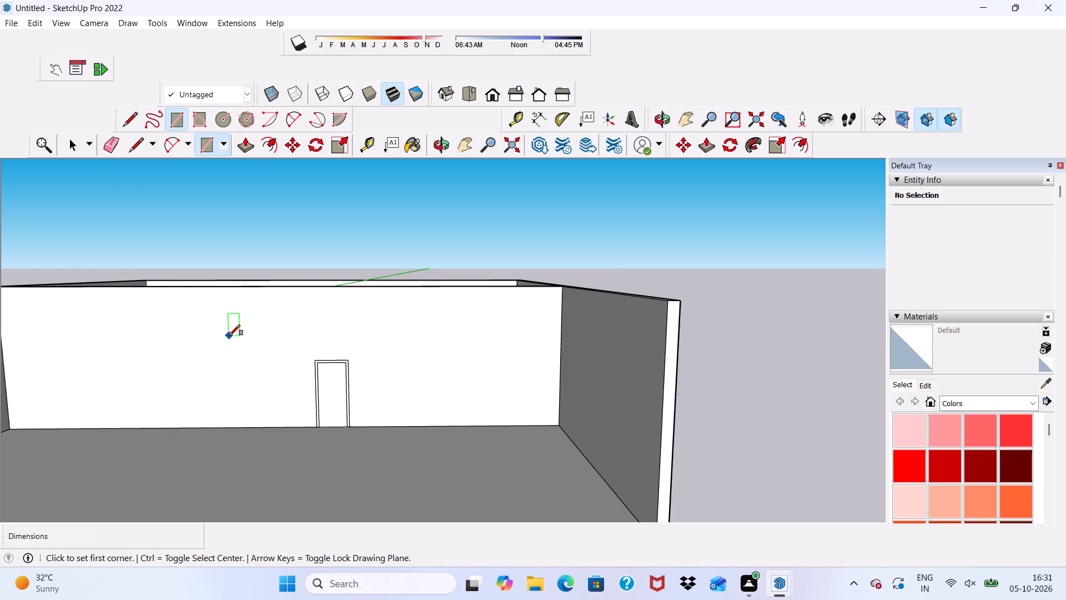
pyautogui.click(229, 336)
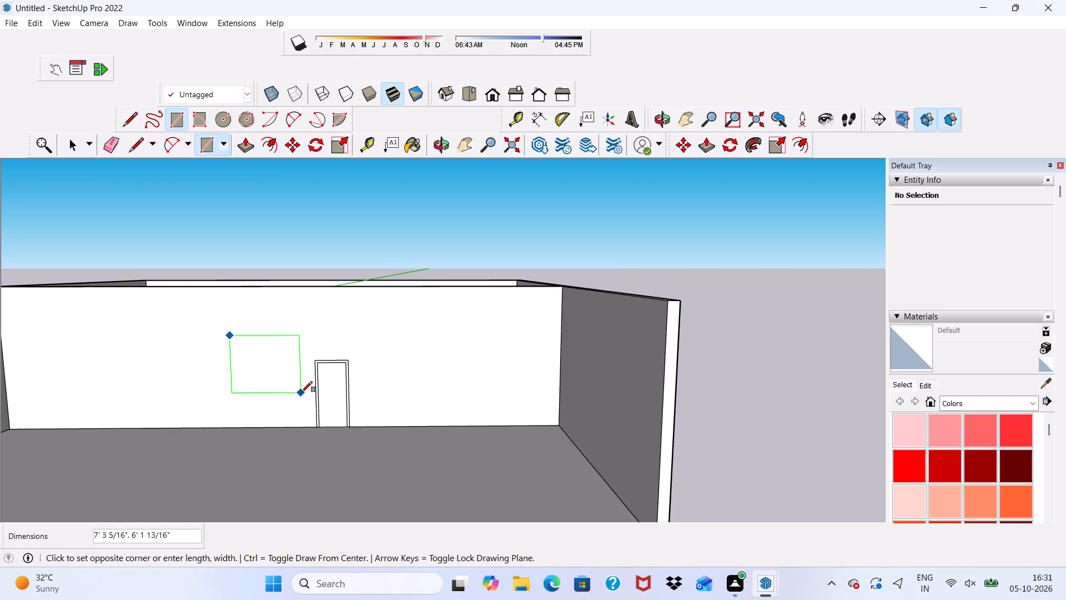
pyautogui.click(304, 390)
# Offset the window rectangle outward by about 5" to outline its frame.
pyautogui.scroll(4, 271, 205)
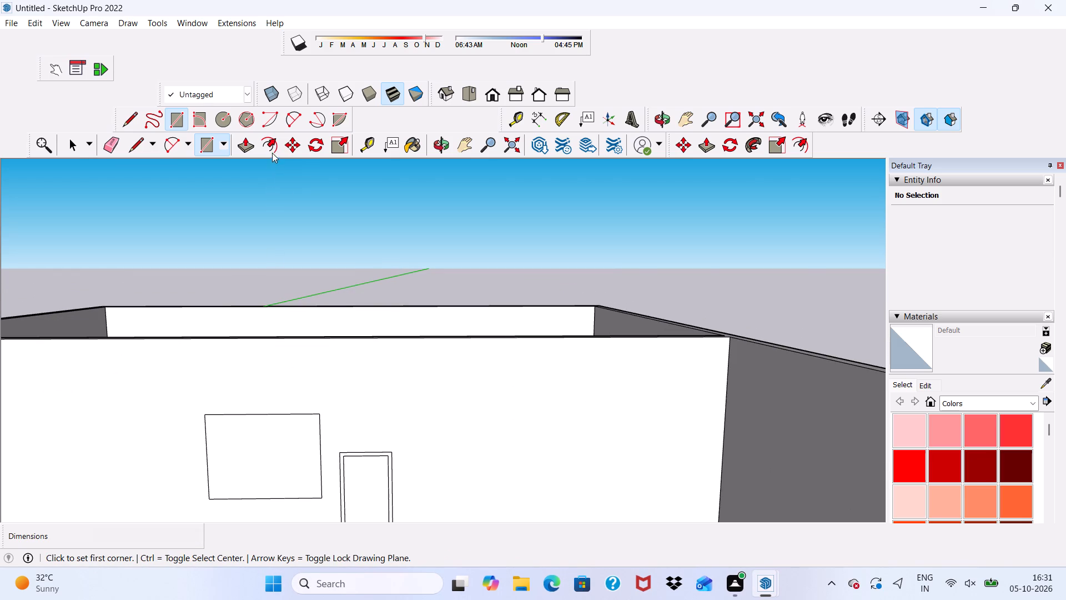
pyautogui.click(265, 141)
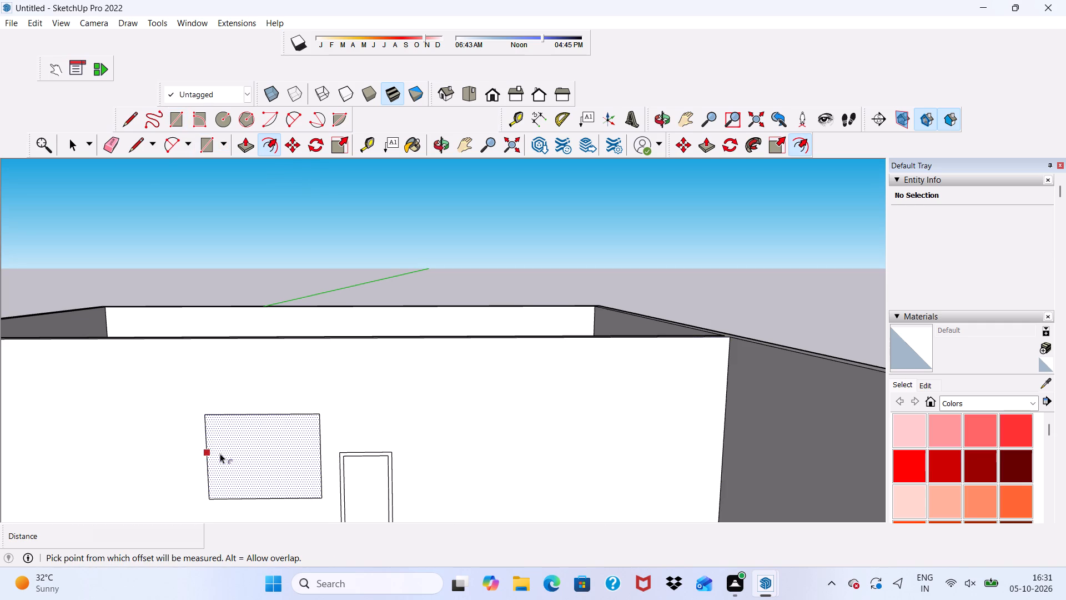
pyautogui.click(220, 453)
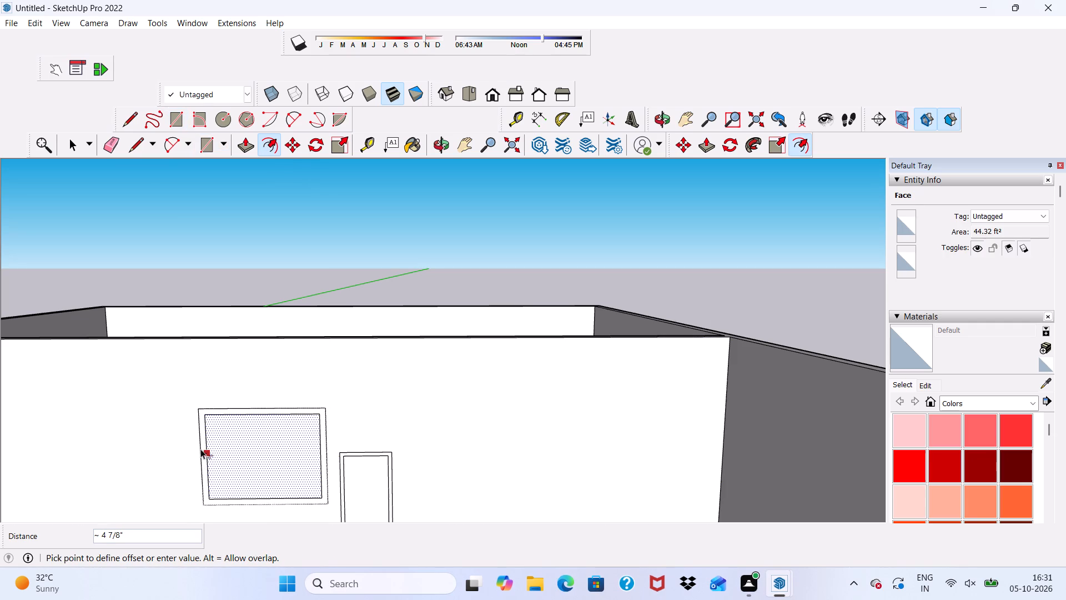
pyautogui.click(200, 446)
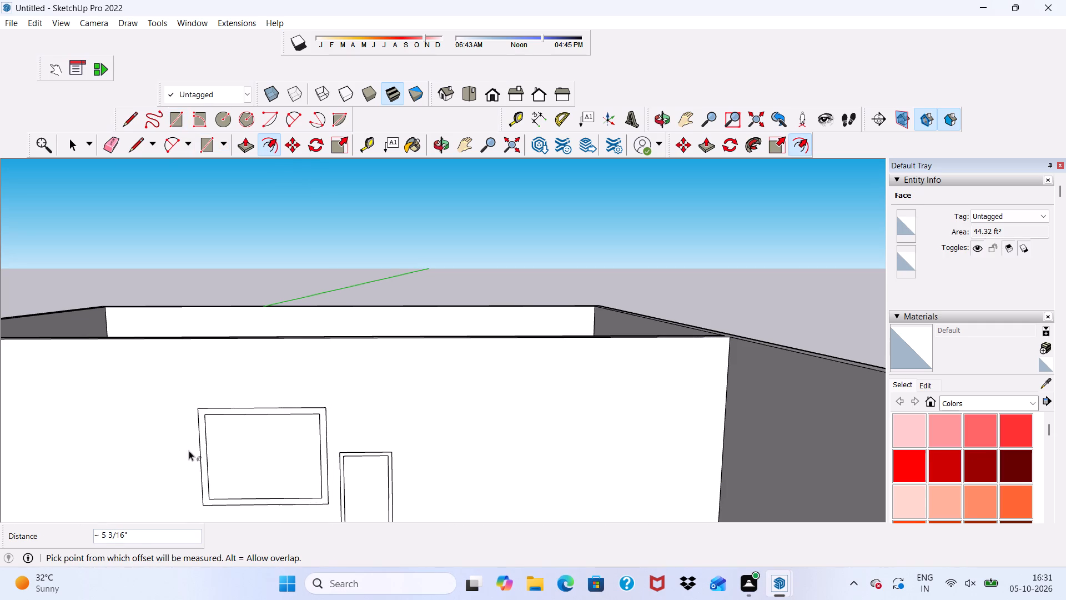
pyautogui.press('space')
pyautogui.press('space')
pyautogui.scroll(2, 229, 412)
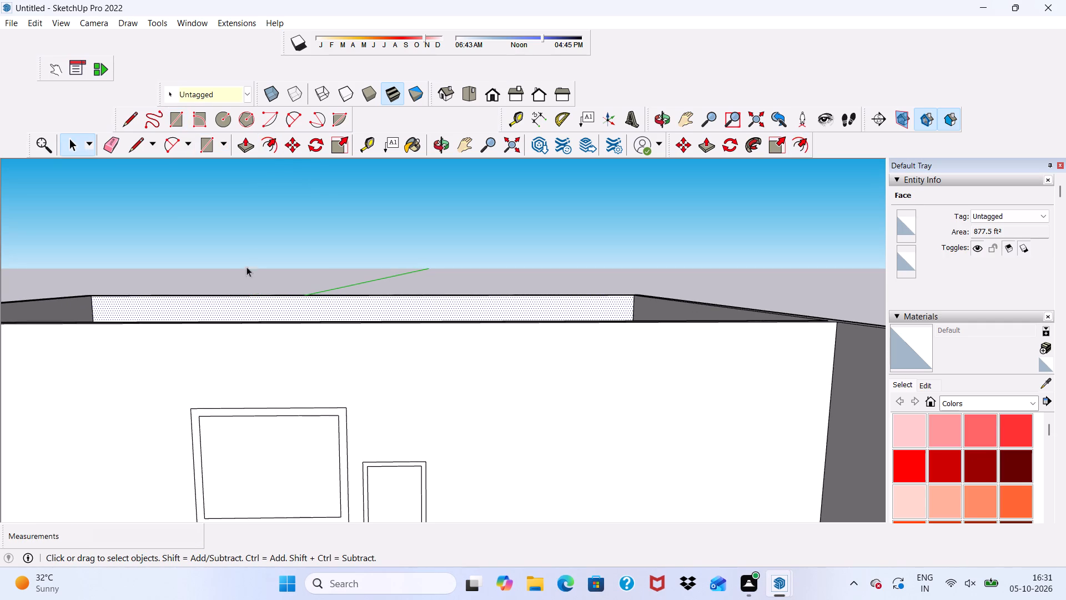
pyautogui.click(268, 247)
# Push/Pull the window's frame face out from the wall by 3".
pyautogui.scroll(6, 240, 527)
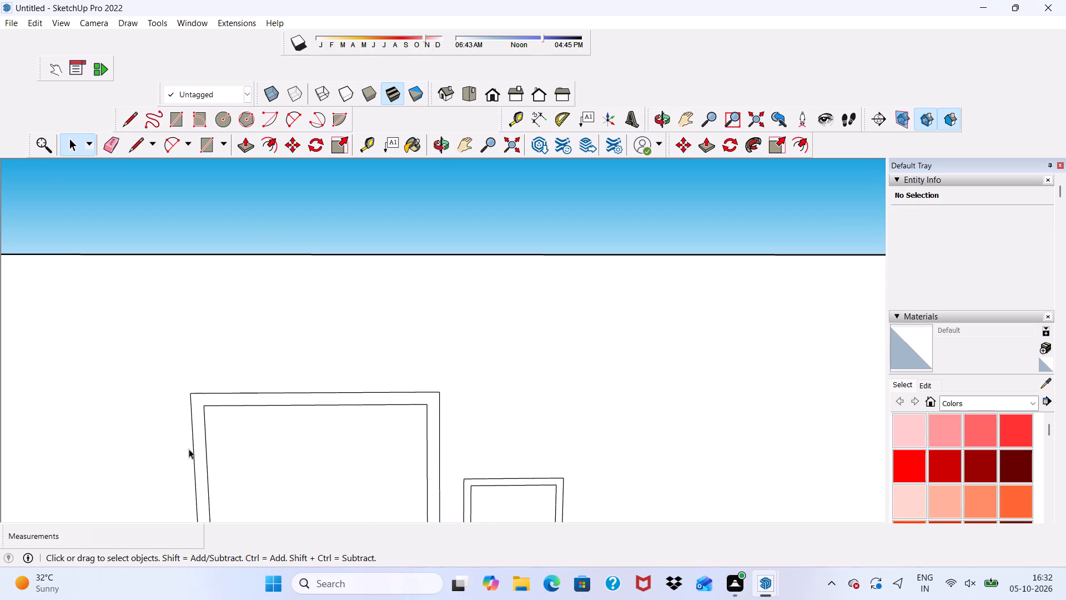
pyautogui.click(200, 446)
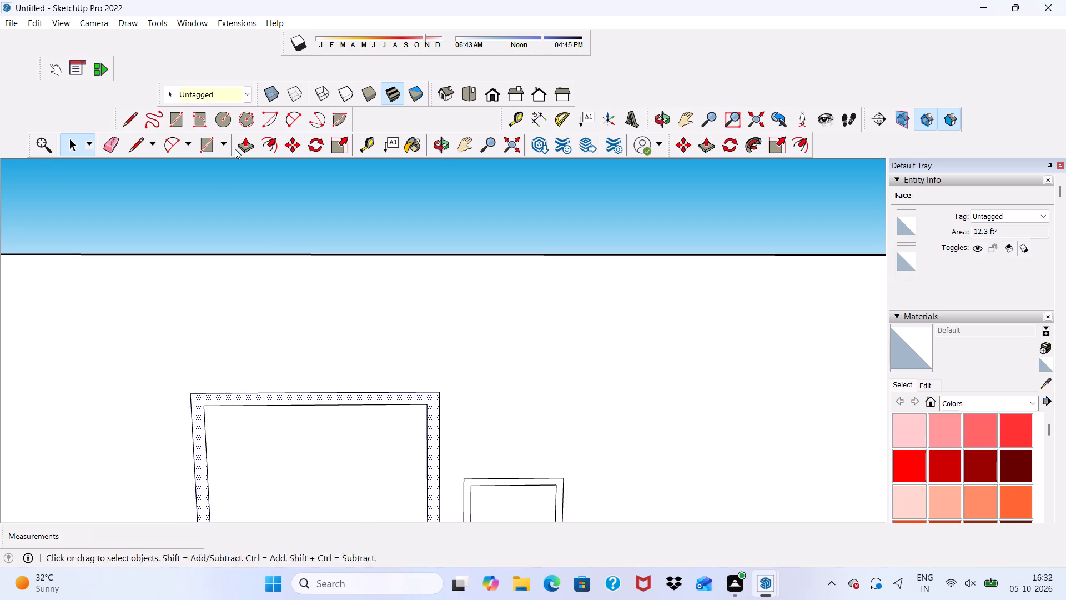
pyautogui.click(244, 142)
pyautogui.scroll(8, 249, 506)
pyautogui.click(169, 402)
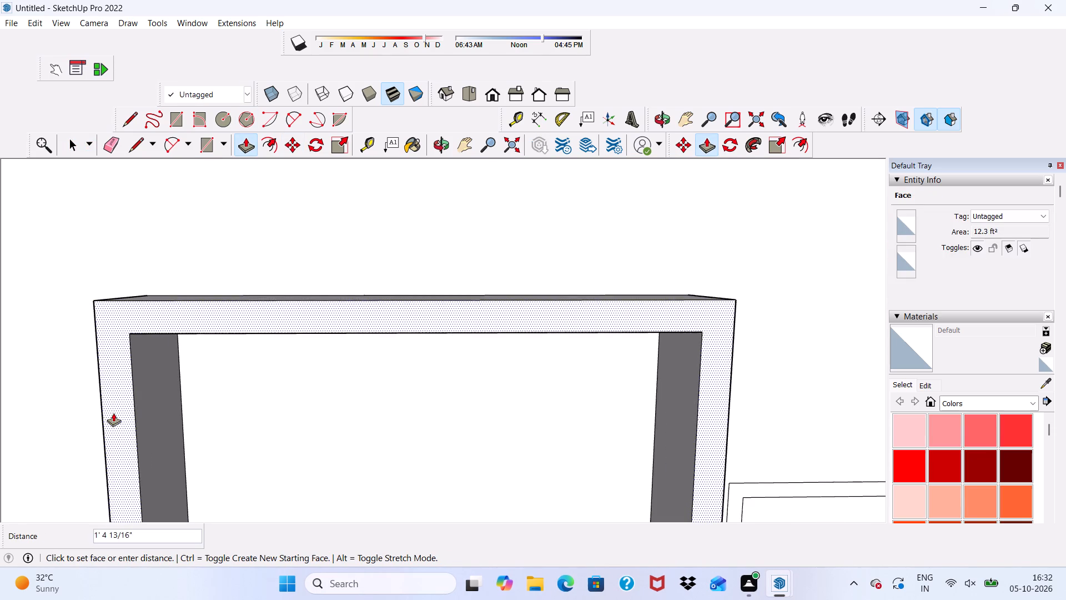
pyautogui.press('3')
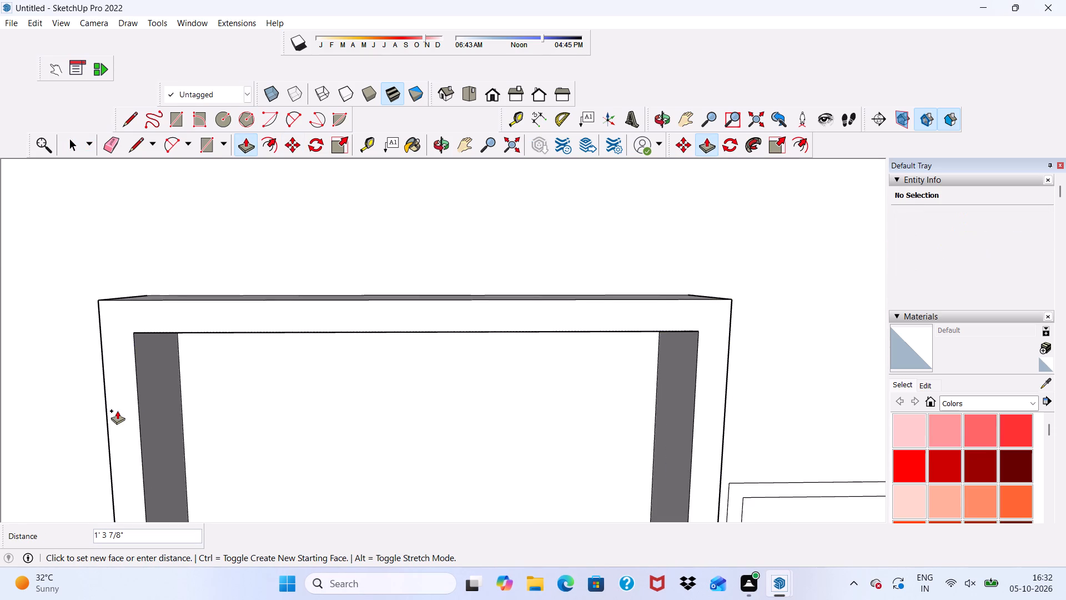
pyautogui.hotkey('shift', '"')
pyautogui.press('Return')
# Push/Pull the door's frame face out 3", flush with the front of the window frame.
pyautogui.scroll(3, 152, 465)
pyautogui.scroll(-10, 147, 204)
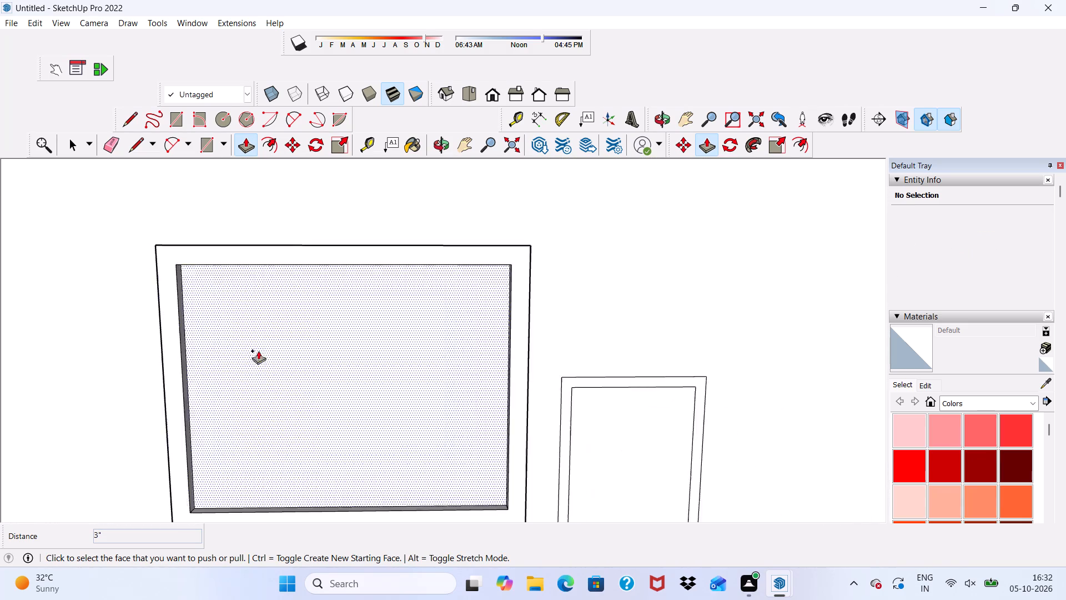
pyautogui.scroll(-2, 258, 351)
pyautogui.scroll(11, 462, 439)
pyautogui.click(490, 421)
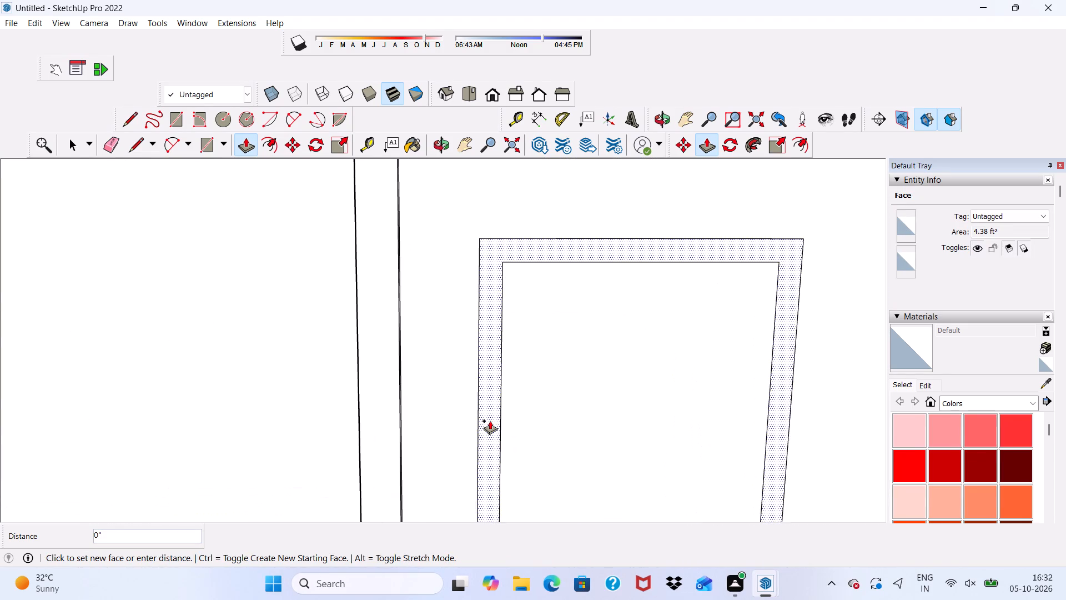
pyautogui.click(373, 361)
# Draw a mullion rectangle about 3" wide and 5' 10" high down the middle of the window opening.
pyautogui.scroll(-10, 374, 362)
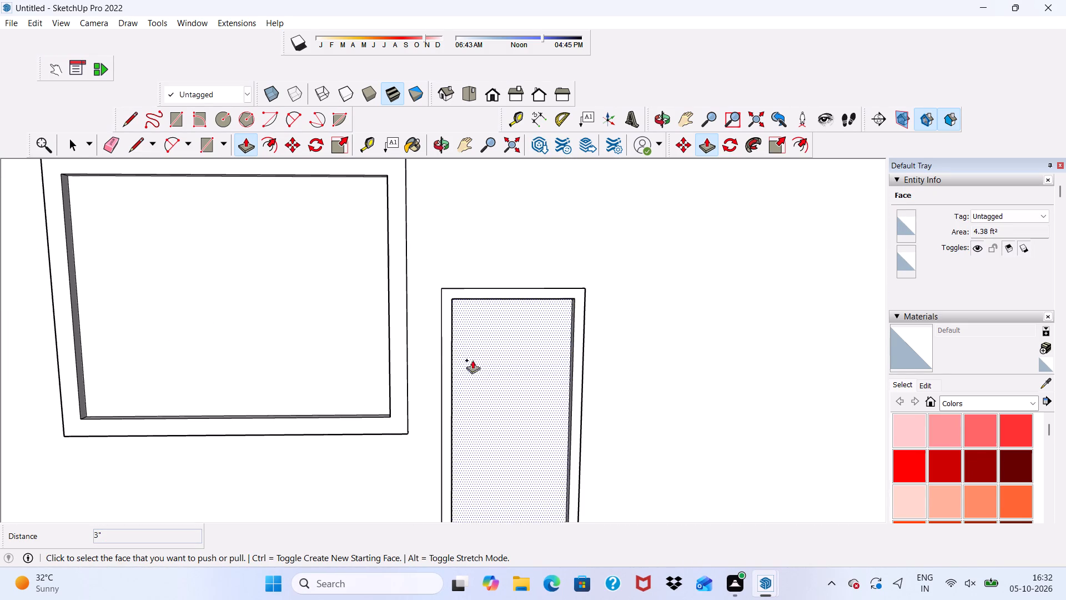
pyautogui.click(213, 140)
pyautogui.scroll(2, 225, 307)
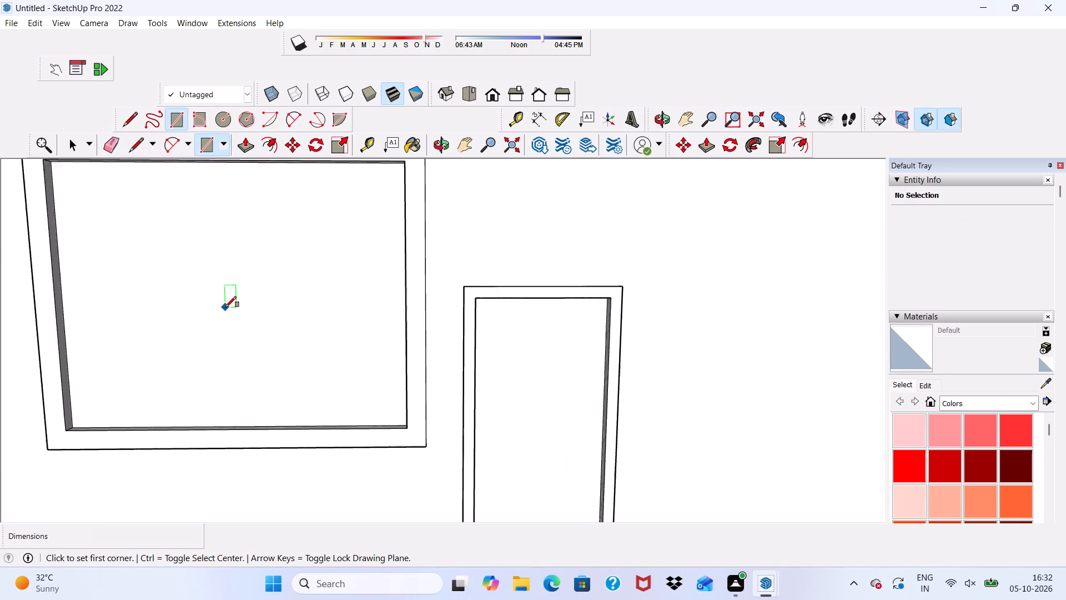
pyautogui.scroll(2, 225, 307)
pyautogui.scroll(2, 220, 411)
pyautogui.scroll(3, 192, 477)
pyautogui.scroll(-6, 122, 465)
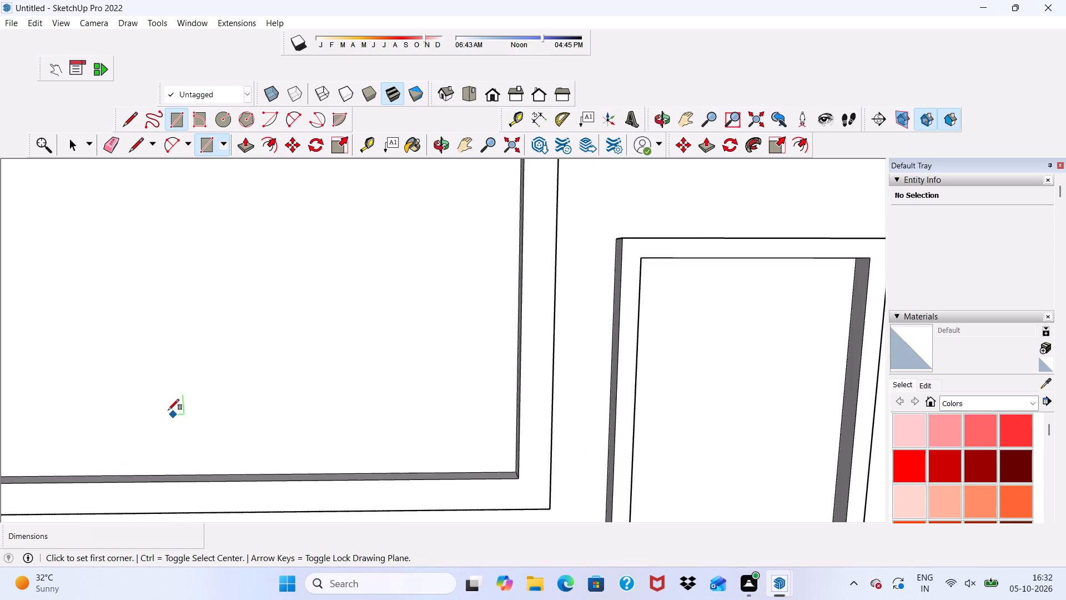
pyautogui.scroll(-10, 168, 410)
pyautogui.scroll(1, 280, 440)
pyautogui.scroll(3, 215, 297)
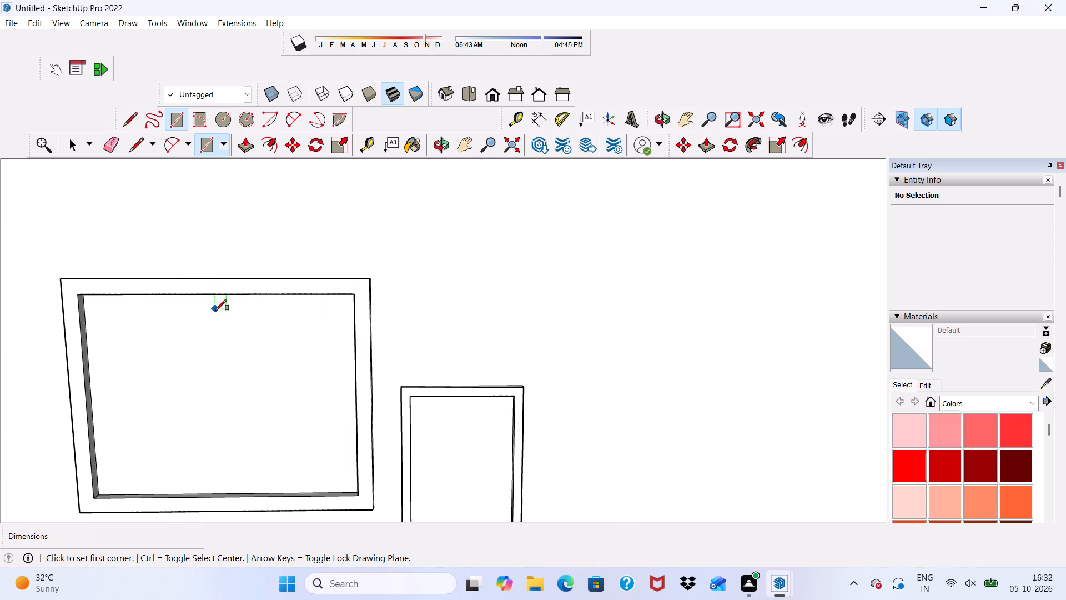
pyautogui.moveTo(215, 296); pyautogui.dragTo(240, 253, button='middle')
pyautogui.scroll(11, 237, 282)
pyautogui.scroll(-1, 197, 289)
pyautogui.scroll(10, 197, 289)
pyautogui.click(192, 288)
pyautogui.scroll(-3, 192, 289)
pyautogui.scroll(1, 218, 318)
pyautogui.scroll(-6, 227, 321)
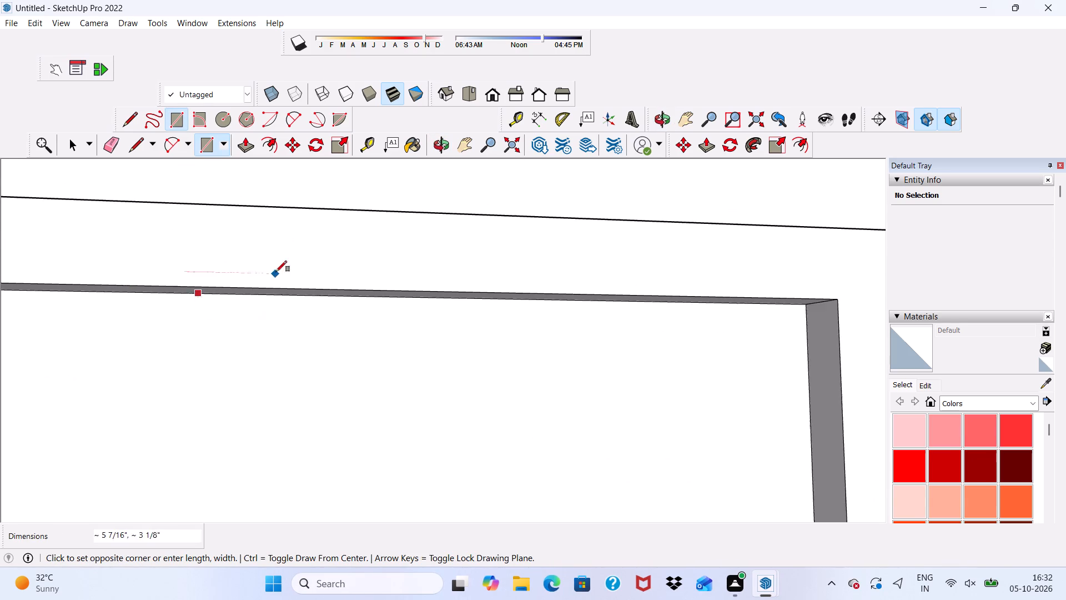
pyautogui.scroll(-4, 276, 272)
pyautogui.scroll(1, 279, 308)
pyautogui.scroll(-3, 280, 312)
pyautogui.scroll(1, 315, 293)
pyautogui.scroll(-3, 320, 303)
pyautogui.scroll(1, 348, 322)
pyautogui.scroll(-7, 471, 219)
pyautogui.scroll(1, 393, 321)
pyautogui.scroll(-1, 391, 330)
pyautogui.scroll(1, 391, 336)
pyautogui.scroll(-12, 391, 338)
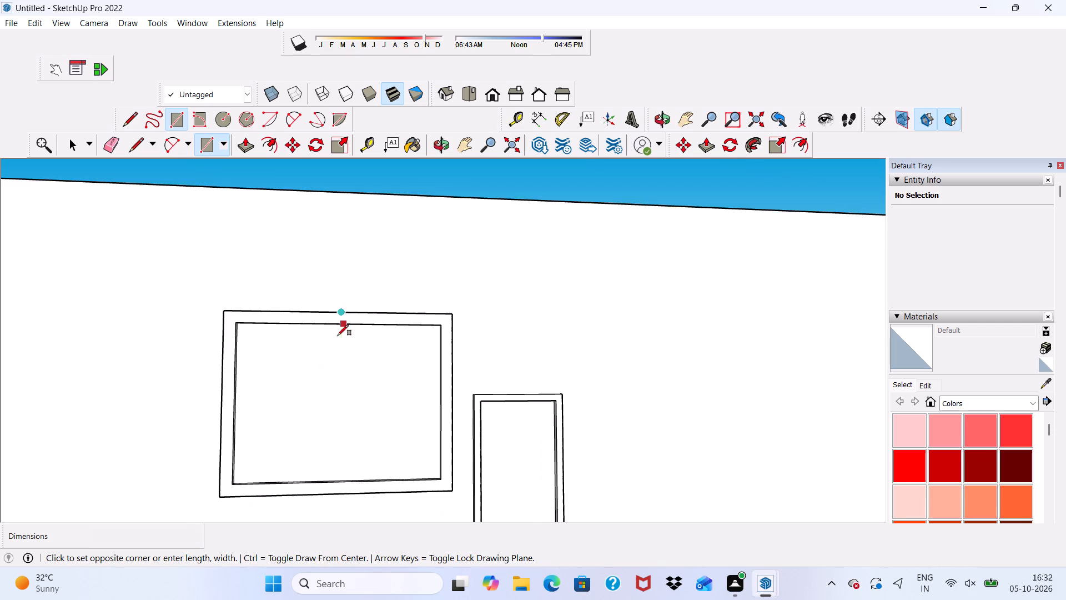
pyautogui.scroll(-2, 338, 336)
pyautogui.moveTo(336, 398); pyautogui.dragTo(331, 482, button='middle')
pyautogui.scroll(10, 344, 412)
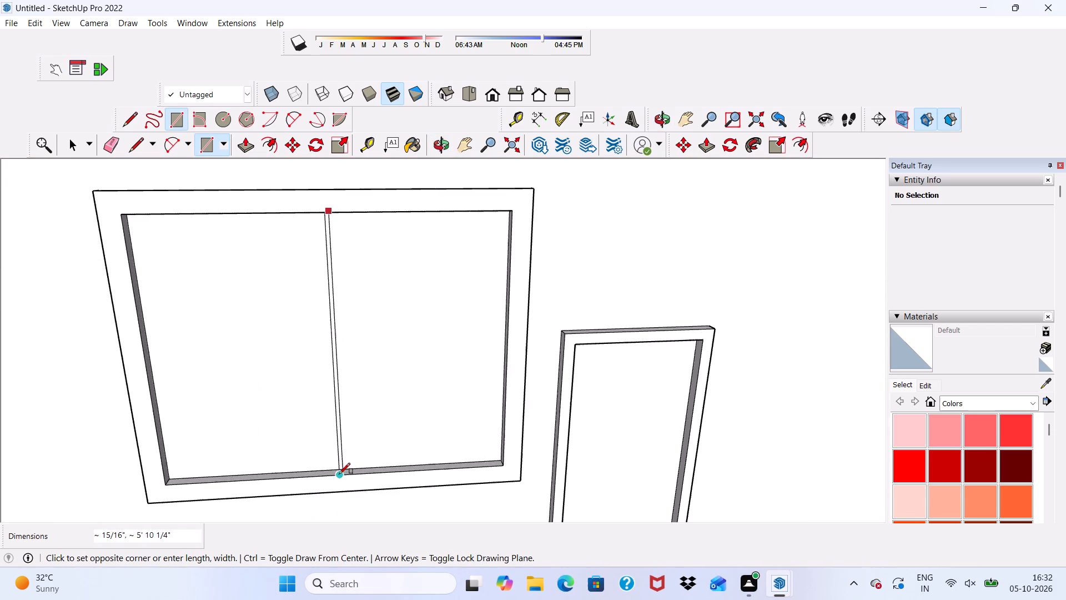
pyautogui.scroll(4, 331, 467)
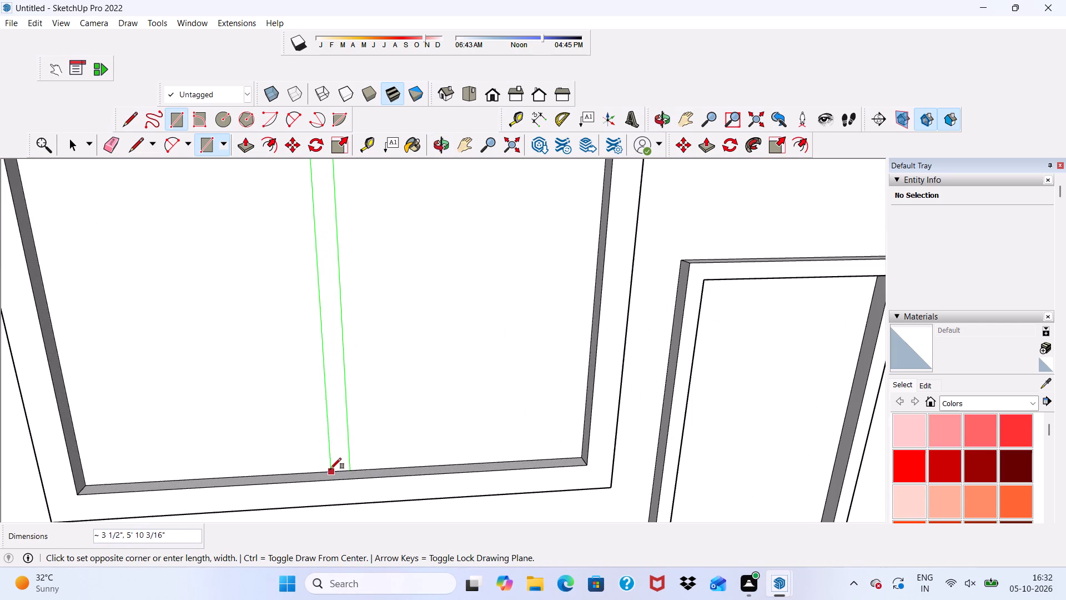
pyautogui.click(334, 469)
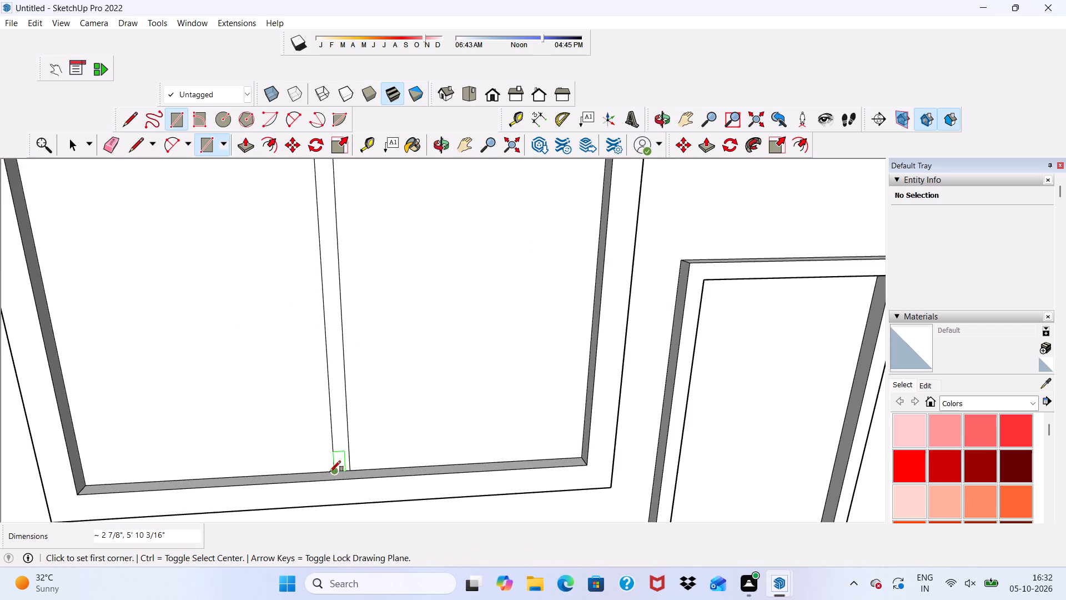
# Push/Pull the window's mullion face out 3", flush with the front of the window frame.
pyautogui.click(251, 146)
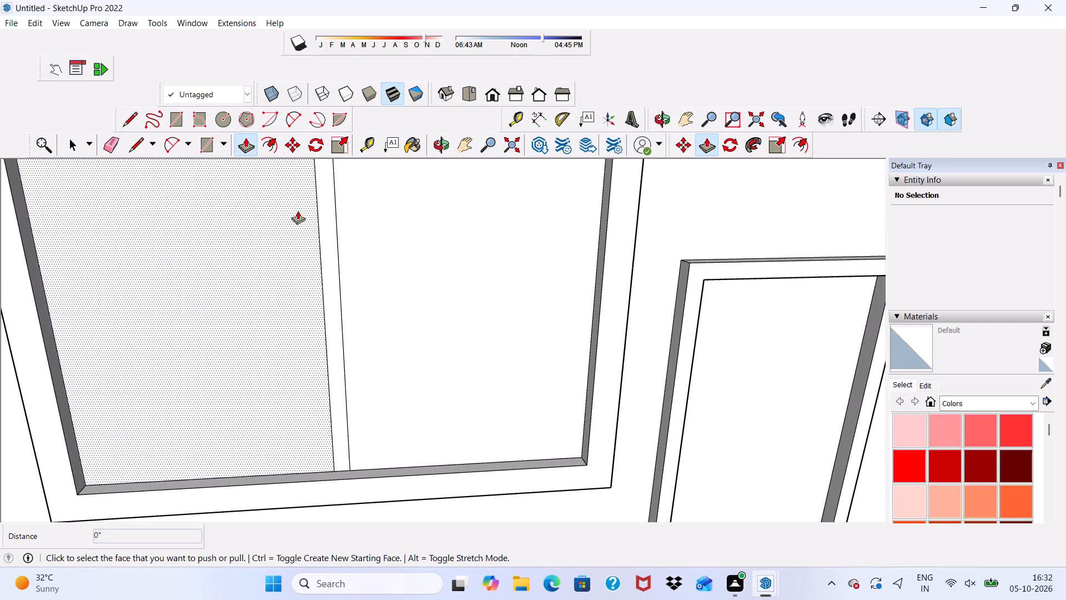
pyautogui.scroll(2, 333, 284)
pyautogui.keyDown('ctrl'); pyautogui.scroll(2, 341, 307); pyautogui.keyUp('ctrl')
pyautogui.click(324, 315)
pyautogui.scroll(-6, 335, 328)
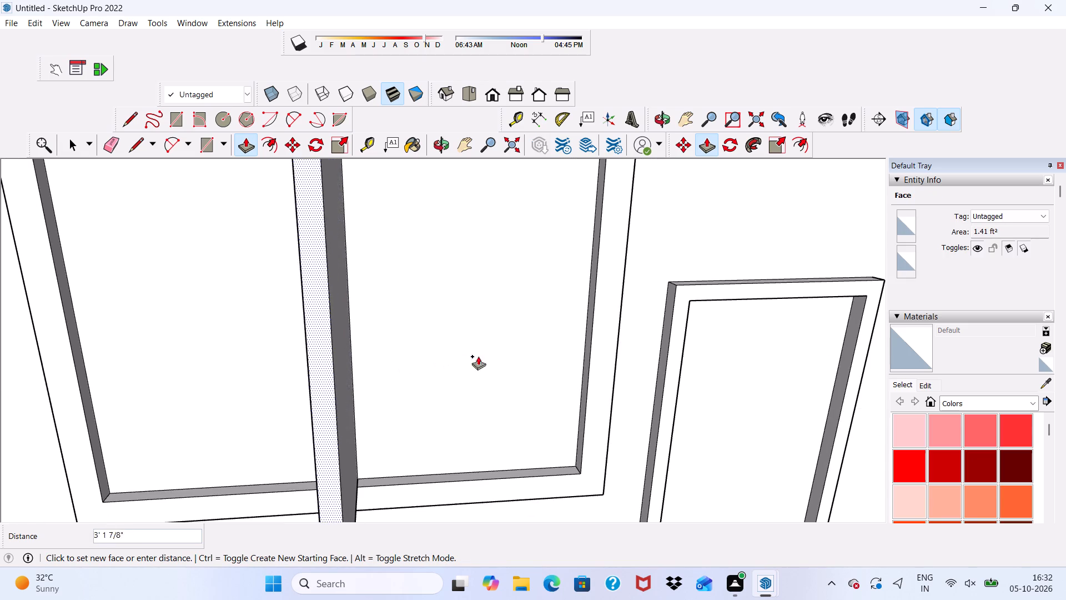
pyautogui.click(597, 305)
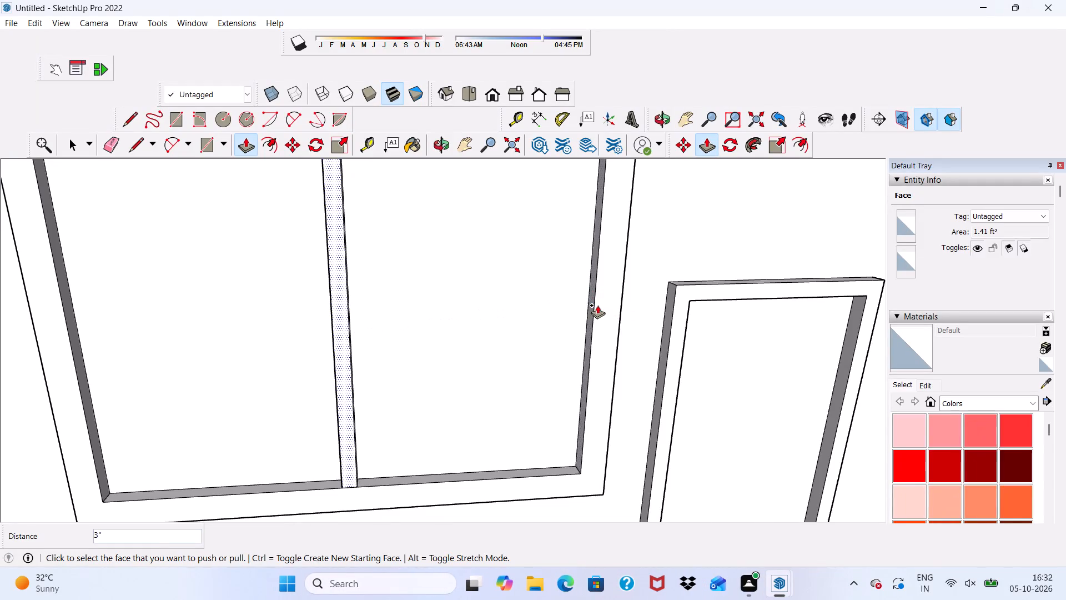
# Examine the framed window and door on the back wall from different distances and angles.
pyautogui.scroll(-10, 494, 342)
pyautogui.moveTo(506, 394); pyautogui.dragTo(534, 334, button='middle')
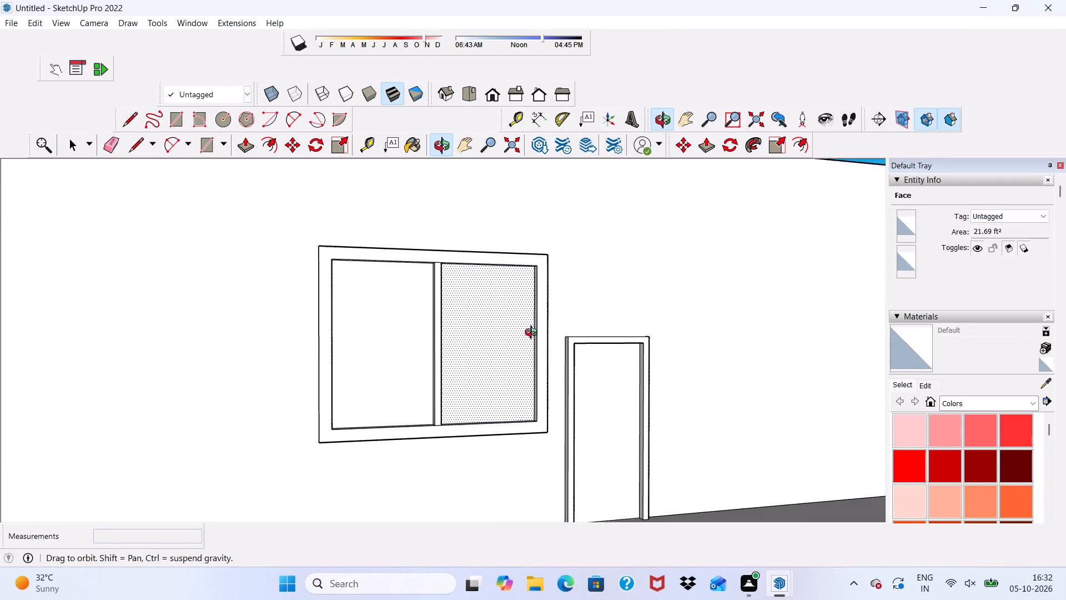
pyautogui.moveTo(534, 334); pyautogui.dragTo(535, 333, button='middle')
pyautogui.press('space')
pyautogui.scroll(-5, 516, 335)
pyautogui.moveTo(490, 351); pyautogui.dragTo(453, 356, button='middle')
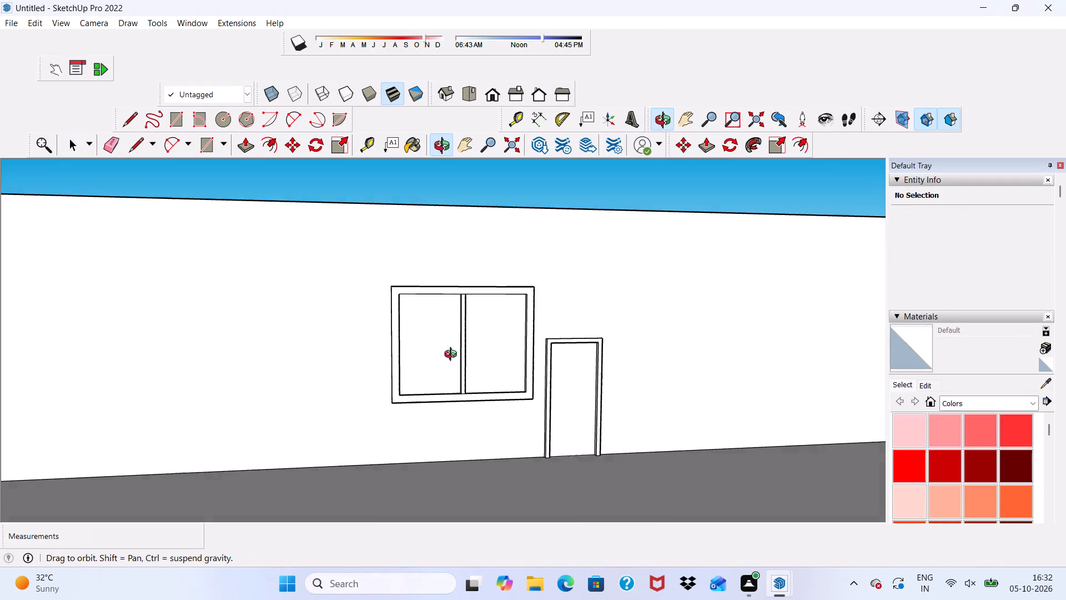
pyautogui.moveTo(453, 356); pyautogui.dragTo(426, 331, button='middle')
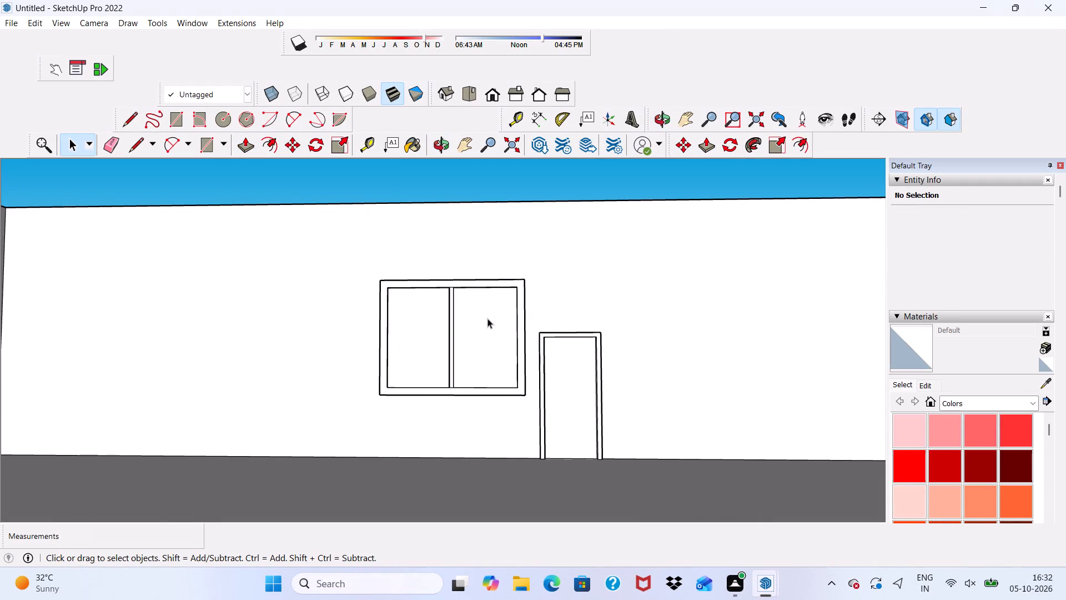
pyautogui.scroll(5, 487, 318)
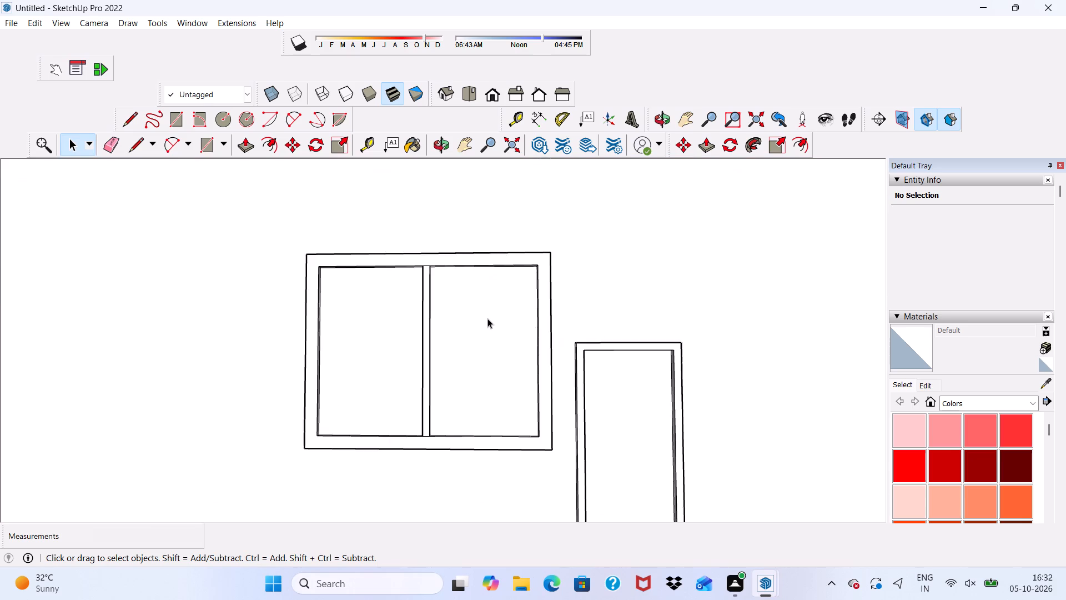
pyautogui.scroll(-7, 487, 318)
pyautogui.moveTo(490, 345); pyautogui.dragTo(516, 374, button='middle')
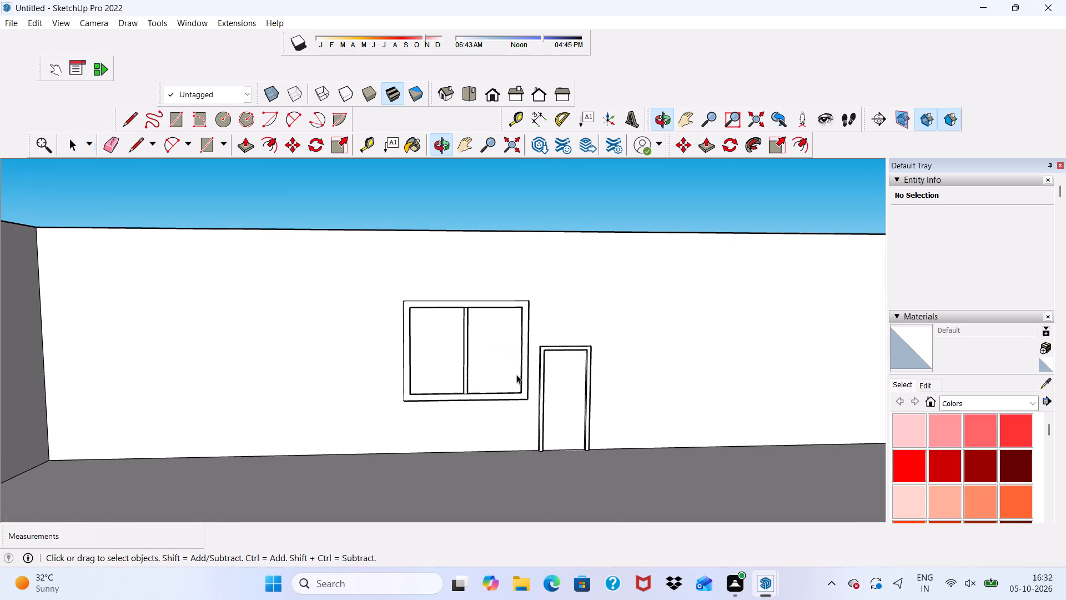
pyautogui.scroll(3, 487, 367)
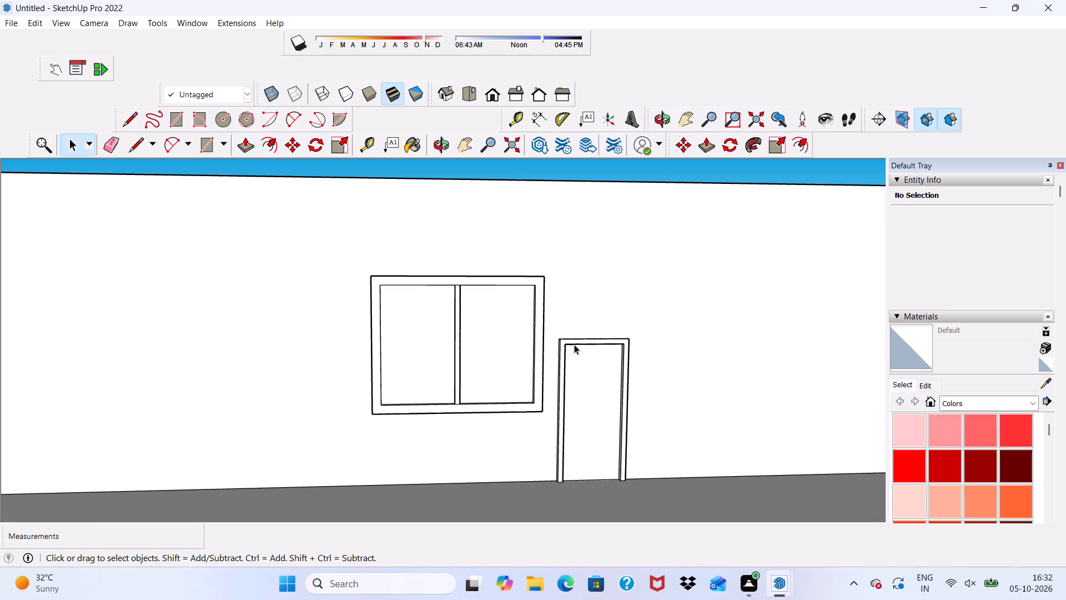
# Undo the mullion, the door frame's extrusion and the whole window, back to the door's flat frame outline.
pyautogui.hotkey('ctrl', 'z')
pyautogui.hotkey('ctrl', 'z')
pyautogui.hotkey('ctrl', 'z')
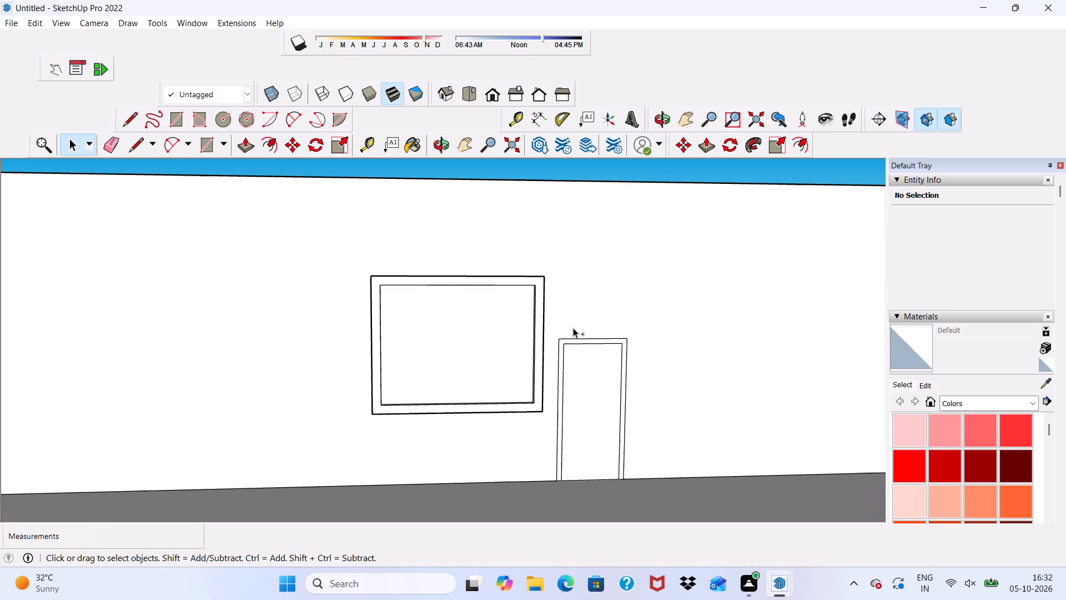
pyautogui.hotkey('ctrl', 'z')
pyautogui.hotkey('ctrl', 'z')
pyautogui.hotkey('ctrl', 'z')
# Push/Pull the door's frame face out from the wall by 3".
pyautogui.scroll(5, 558, 349)
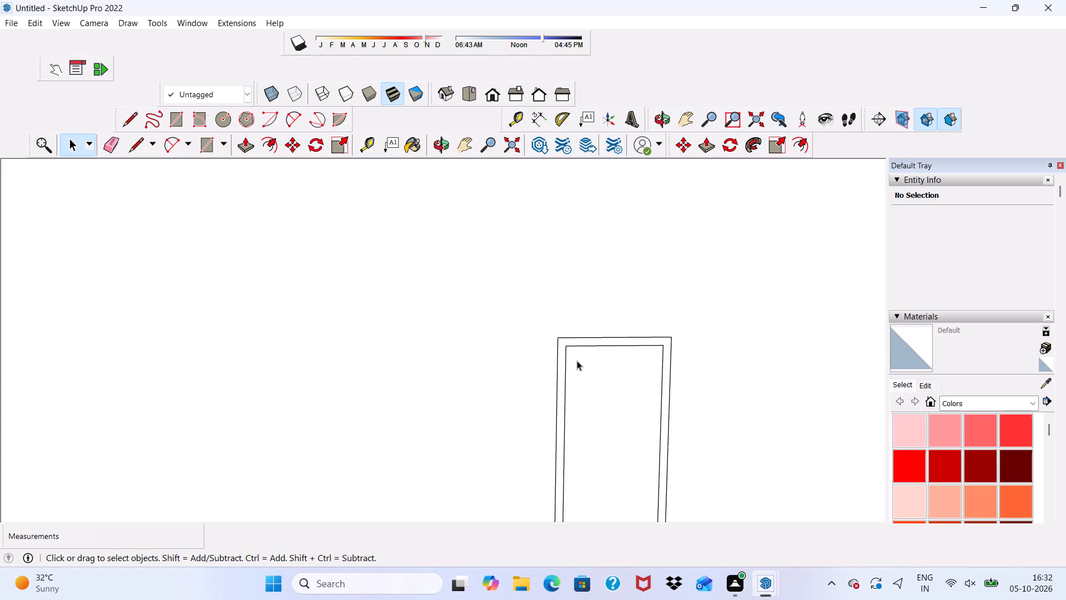
pyautogui.moveTo(577, 361); pyautogui.dragTo(476, 389, button='middle')
pyautogui.scroll(2, 210, 222)
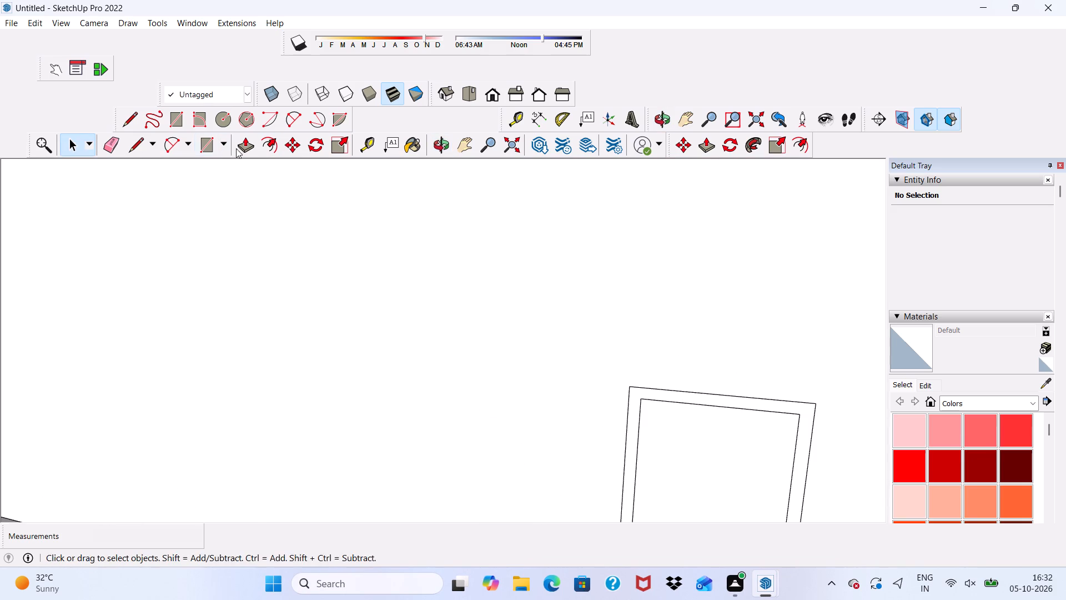
pyautogui.click(243, 148)
pyautogui.scroll(5, 748, 506)
pyautogui.click(602, 398)
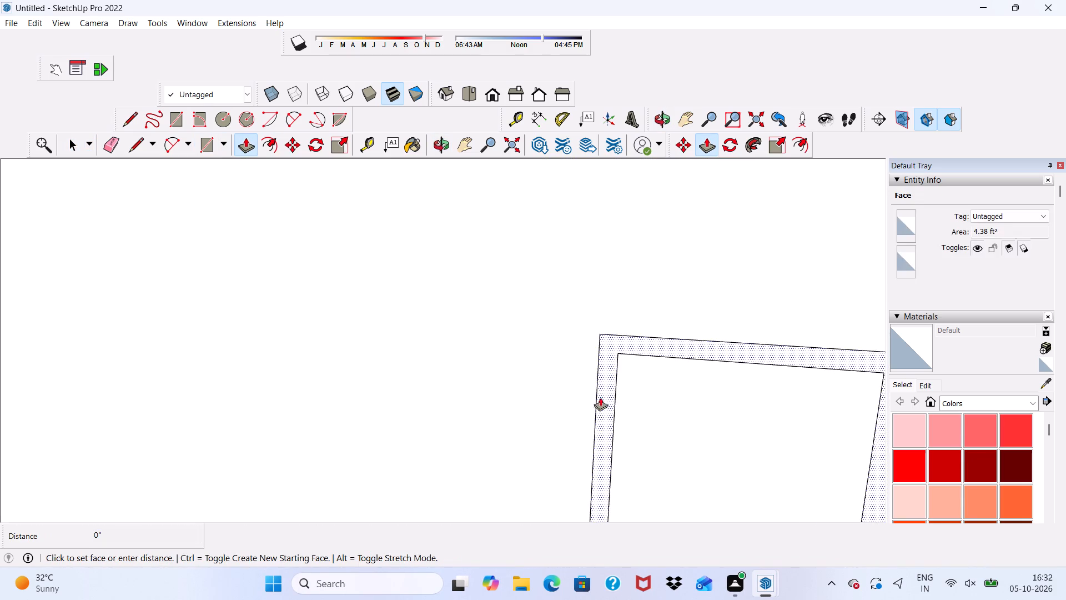
pyautogui.press('3')
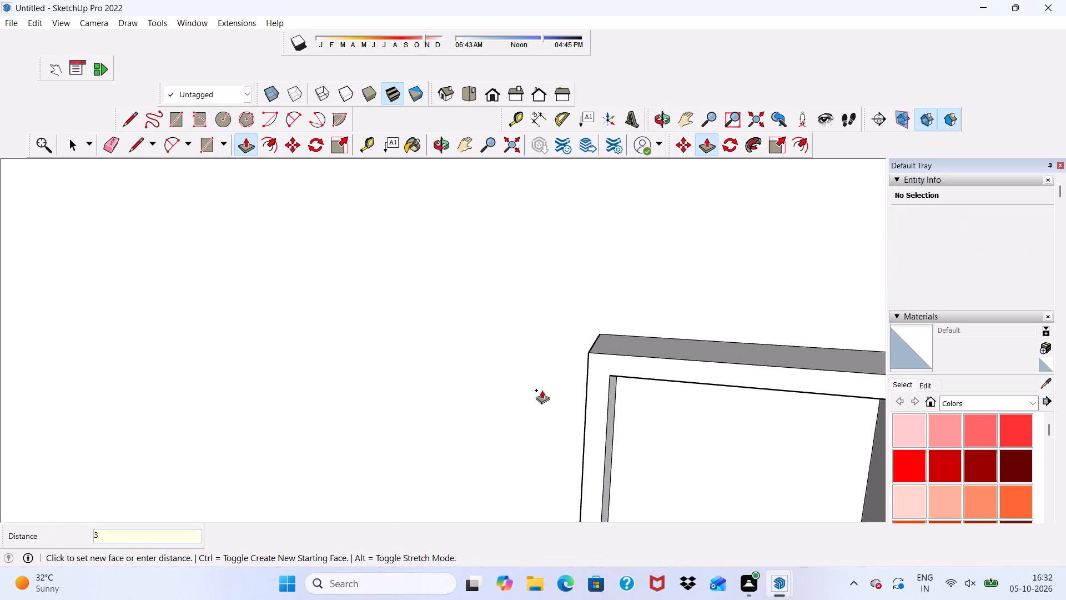
pyautogui.hotkey('shift', '"')
pyautogui.press('Return')
pyautogui.scroll(1, 507, 302)
pyautogui.press('space')
# Draw a window rectangle about 5' 6" wide and 5' 10" high on the back wall, just left of the door.
pyautogui.scroll(-8, 533, 352)
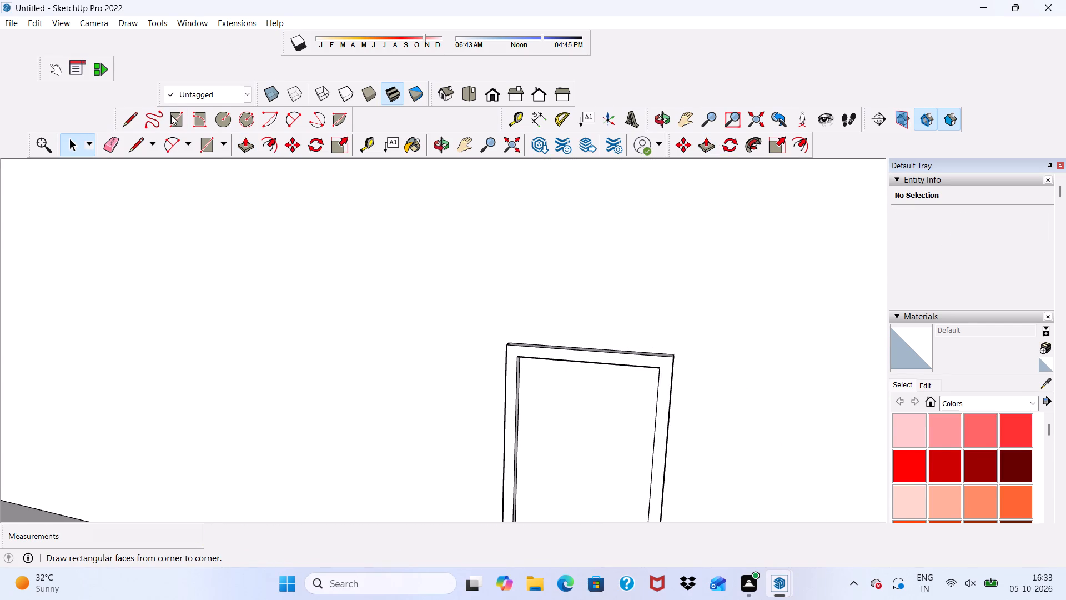
pyautogui.click(171, 115)
pyautogui.scroll(-5, 406, 319)
pyautogui.moveTo(469, 401); pyautogui.dragTo(583, 324, button='middle')
pyautogui.scroll(4, 399, 365)
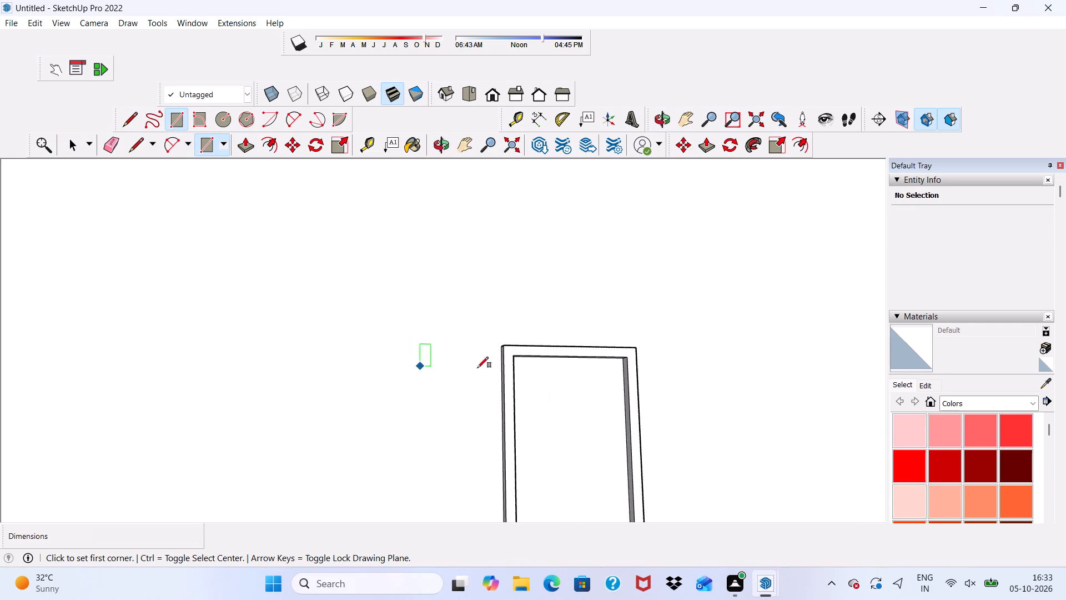
pyautogui.click(442, 354)
pyautogui.scroll(-2, 202, 440)
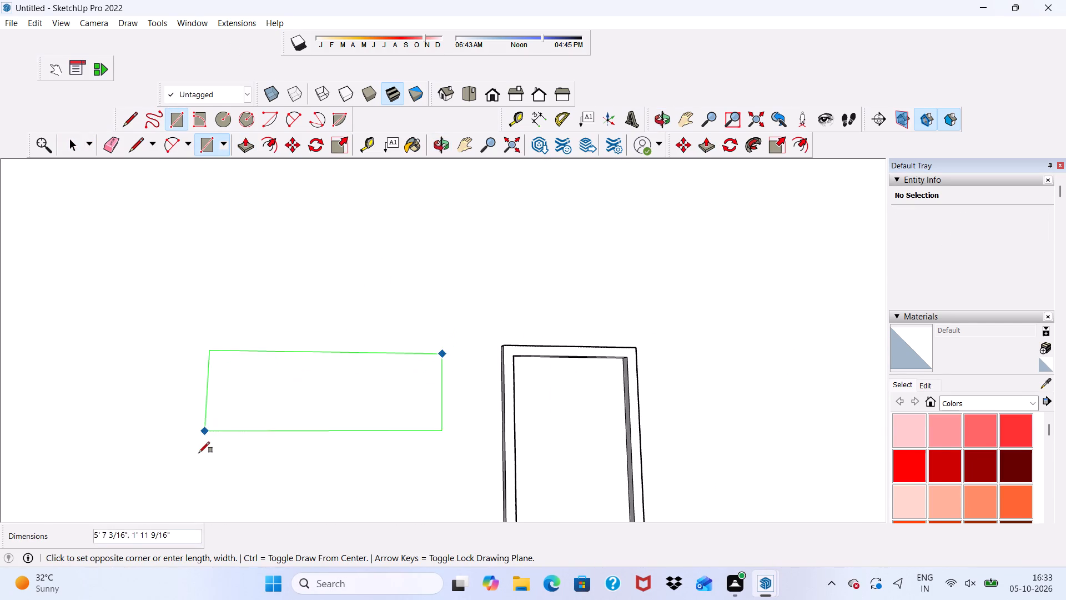
pyautogui.scroll(-13, 199, 453)
pyautogui.scroll(1, 269, 424)
pyautogui.scroll(-3, 271, 432)
pyautogui.scroll(5, 286, 476)
pyautogui.scroll(1, 238, 492)
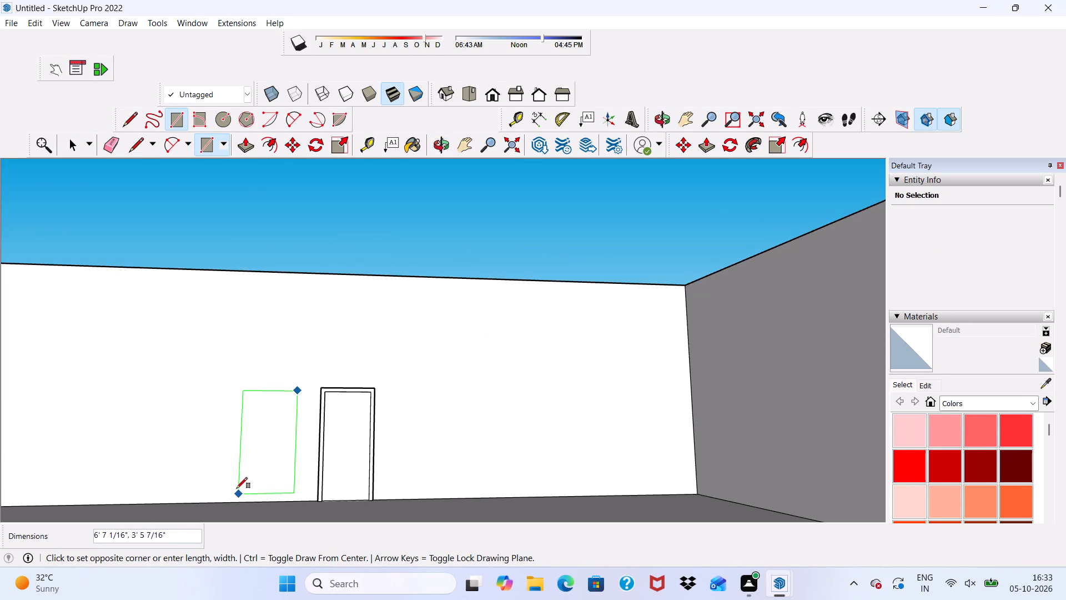
pyautogui.scroll(1, 229, 483)
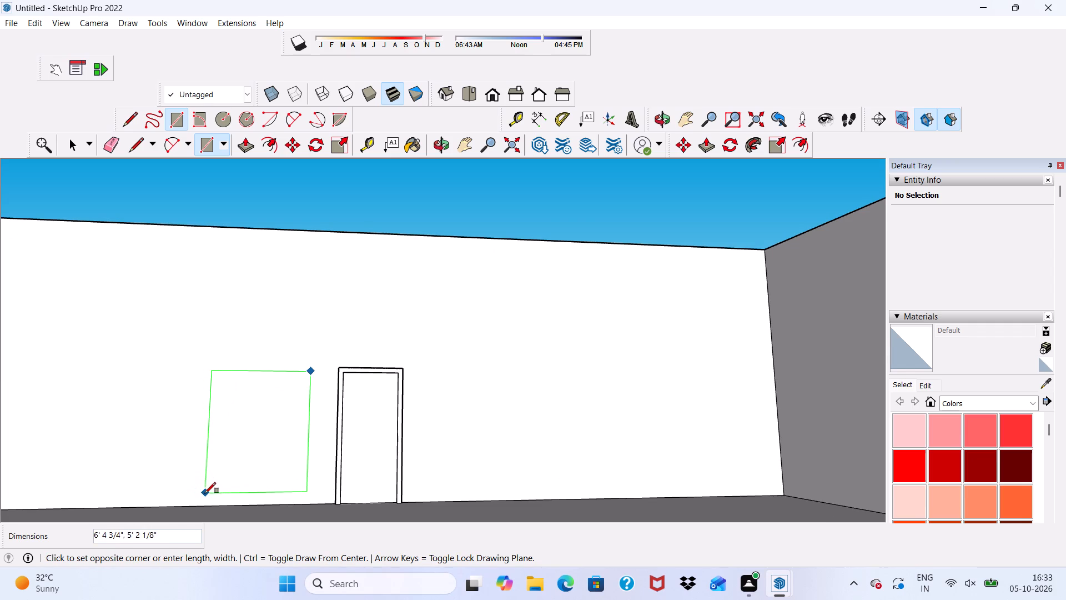
pyautogui.click(199, 483)
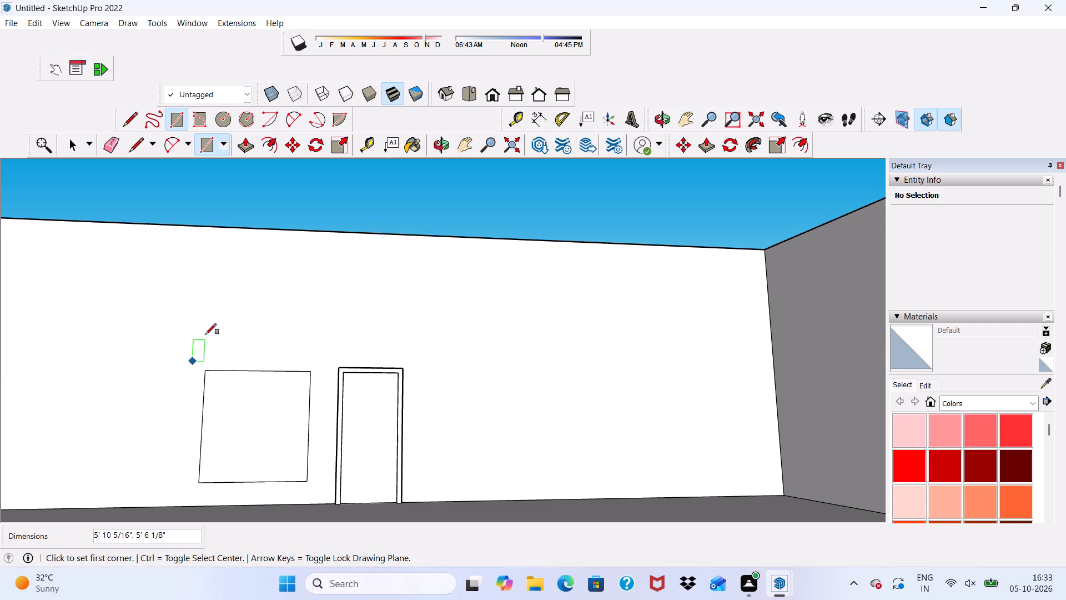
# Offset the window rectangle outward by about 4" to outline its frame.
pyautogui.click(266, 154)
pyautogui.scroll(3, 264, 392)
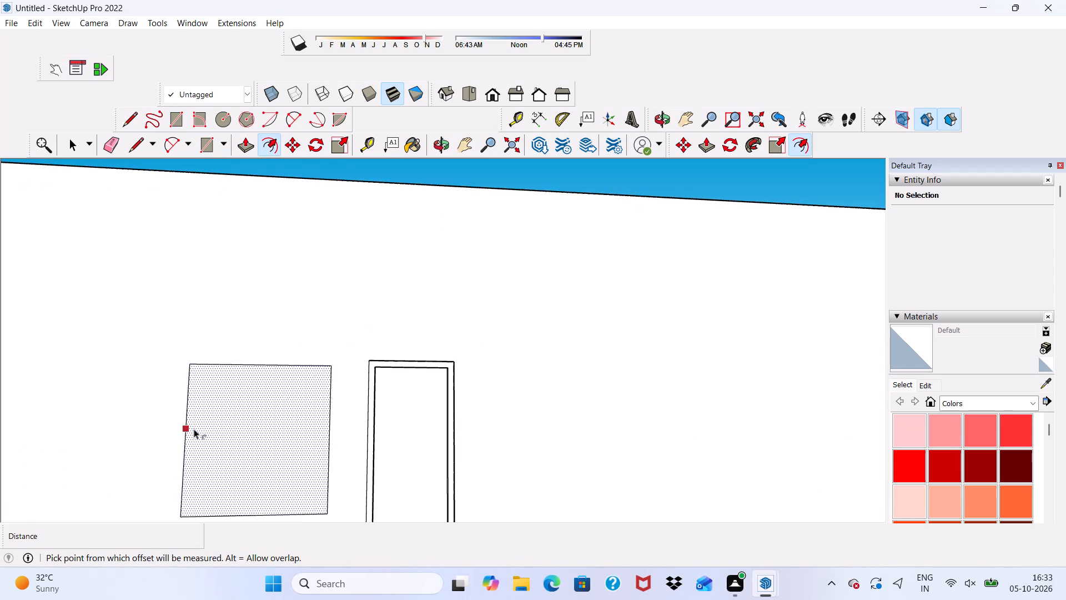
pyautogui.click(194, 428)
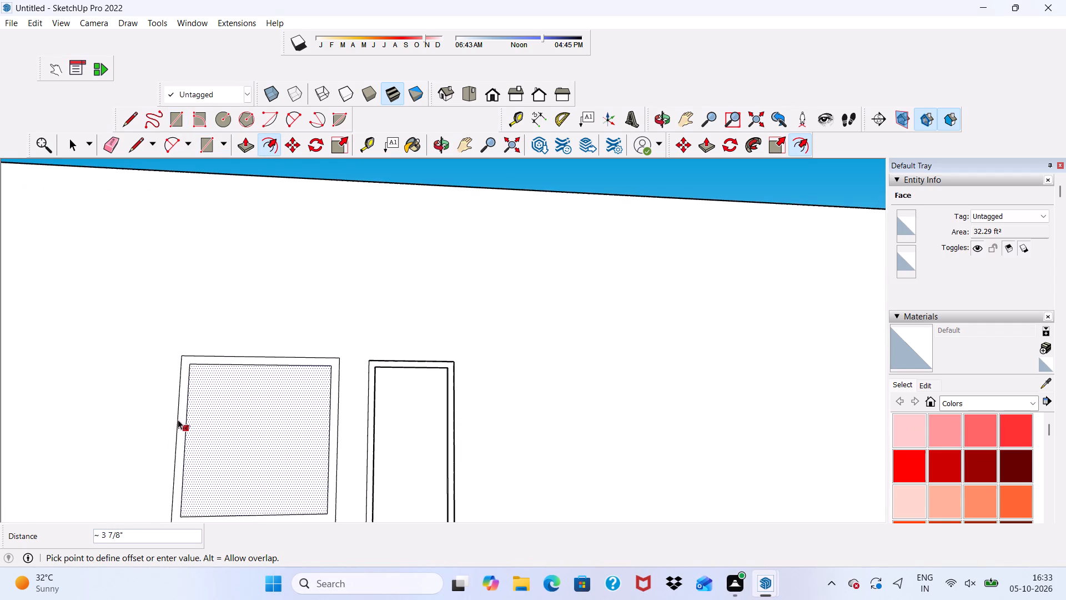
pyautogui.click(178, 419)
# Draw a vertical mullion rectangle about 2 3/4" wide and 5' 10" high across the middle of the window opening.
pyautogui.scroll(-4, 243, 231)
pyautogui.scroll(3, 293, 142)
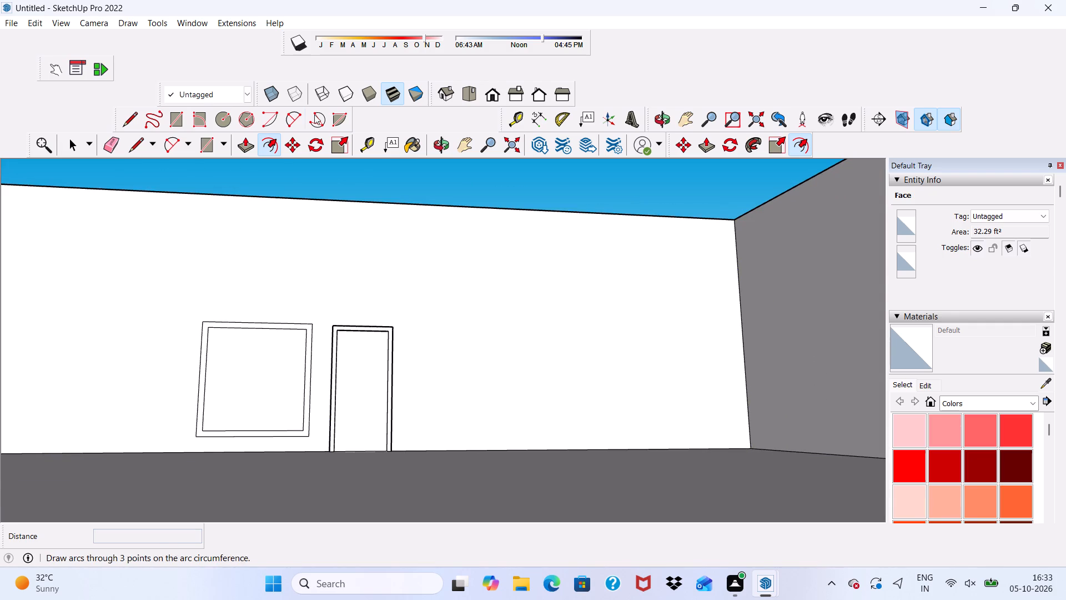
pyautogui.click(181, 118)
pyautogui.scroll(7, 278, 355)
pyautogui.click(233, 317)
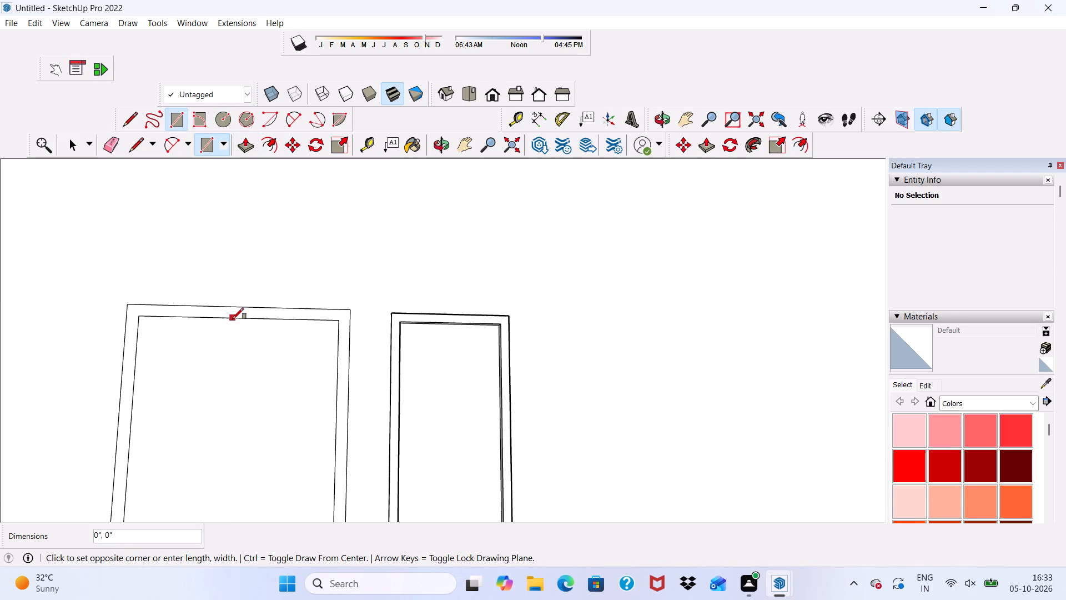
pyautogui.scroll(-10, 245, 323)
pyautogui.scroll(5, 259, 408)
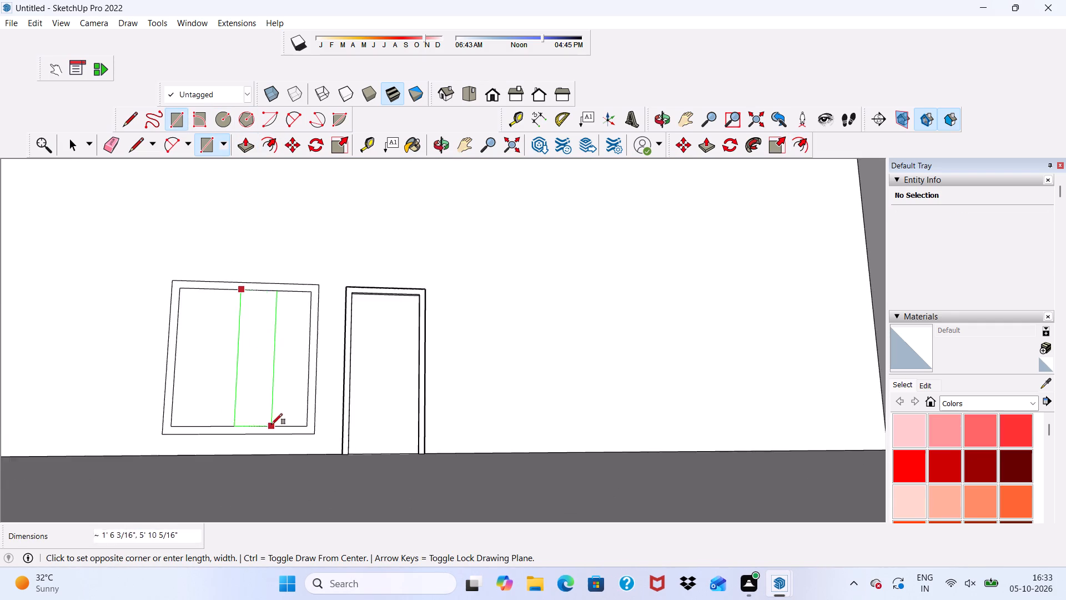
pyautogui.scroll(6, 271, 424)
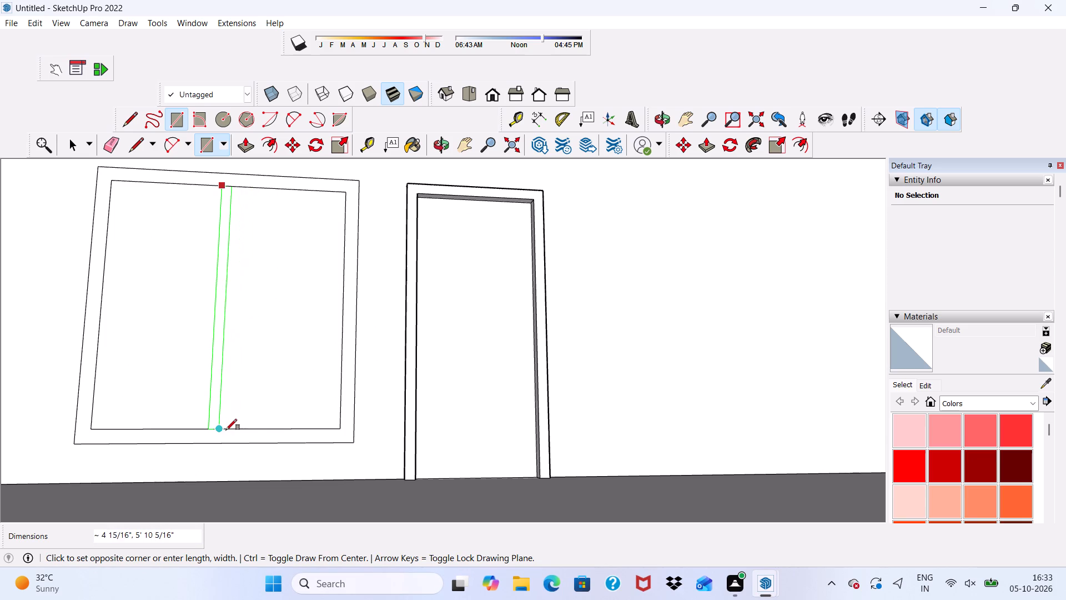
pyautogui.click(220, 430)
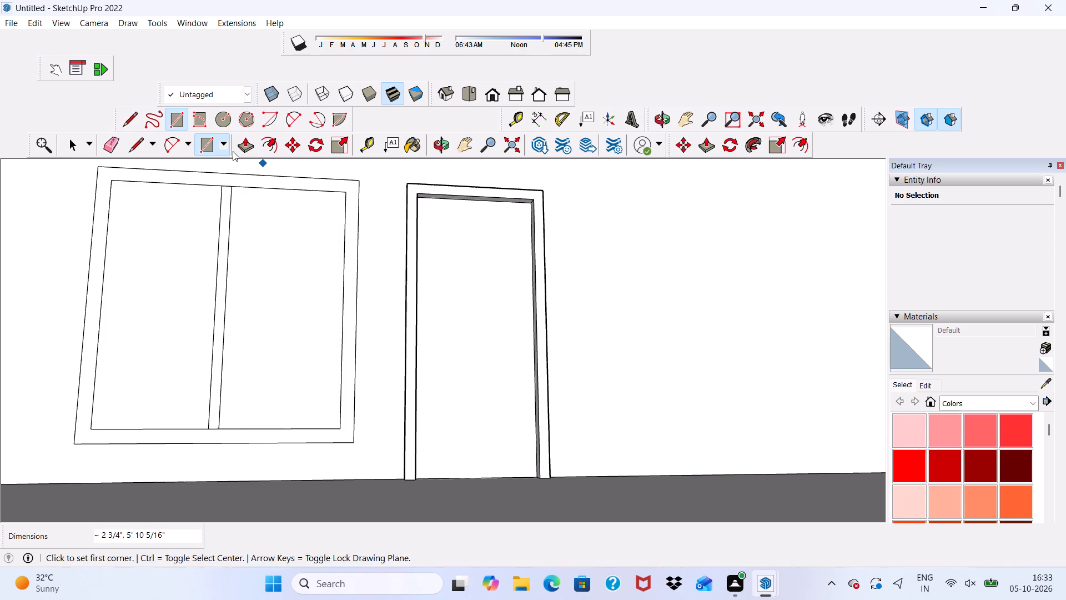
# Push/Pull the window's frame face out from the wall by 3", flush with the door frame.
pyautogui.click(252, 137)
pyautogui.scroll(4, 293, 208)
pyautogui.scroll(2, 375, 226)
pyautogui.click(370, 231)
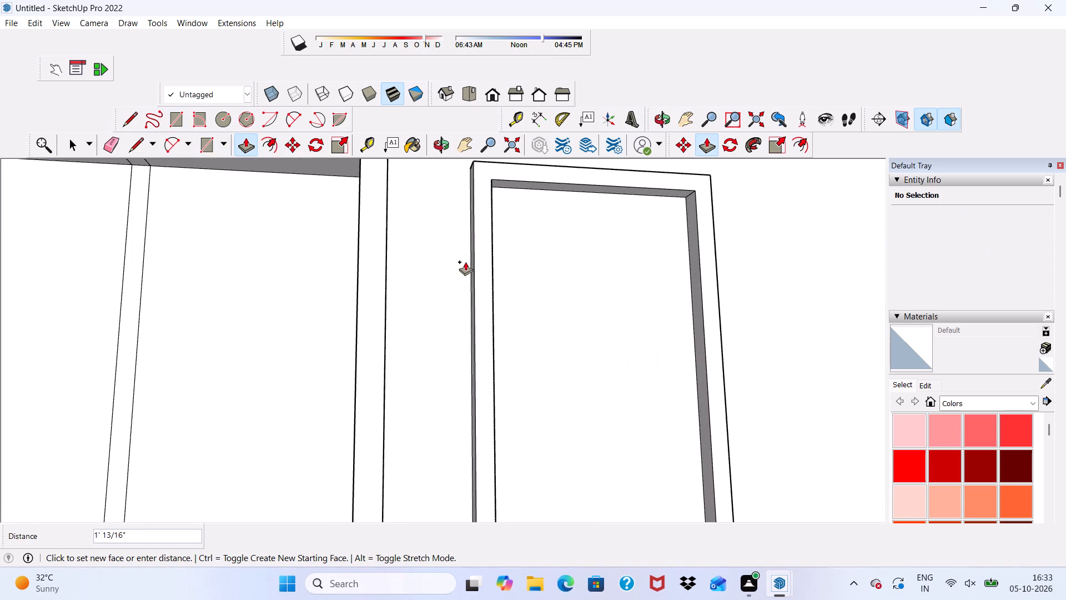
pyautogui.click(484, 283)
# Push/Pull the window's mullion face out by 3", flush with the window frame.
pyautogui.scroll(2, 168, 311)
pyautogui.click(128, 309)
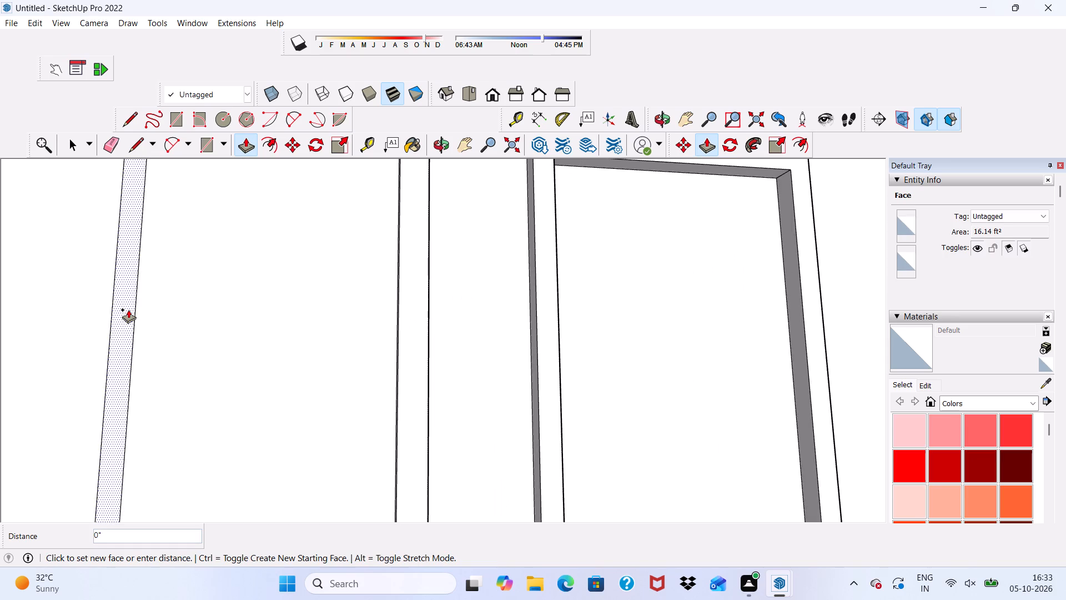
pyautogui.scroll(-1, 149, 322)
pyautogui.scroll(1, 165, 292)
pyautogui.scroll(-1, 155, 292)
pyautogui.scroll(1, 122, 290)
pyautogui.scroll(-3, 121, 290)
pyautogui.scroll(1, 127, 295)
pyautogui.scroll(-6, 159, 314)
pyautogui.scroll(1, 186, 316)
pyautogui.scroll(3, 318, 333)
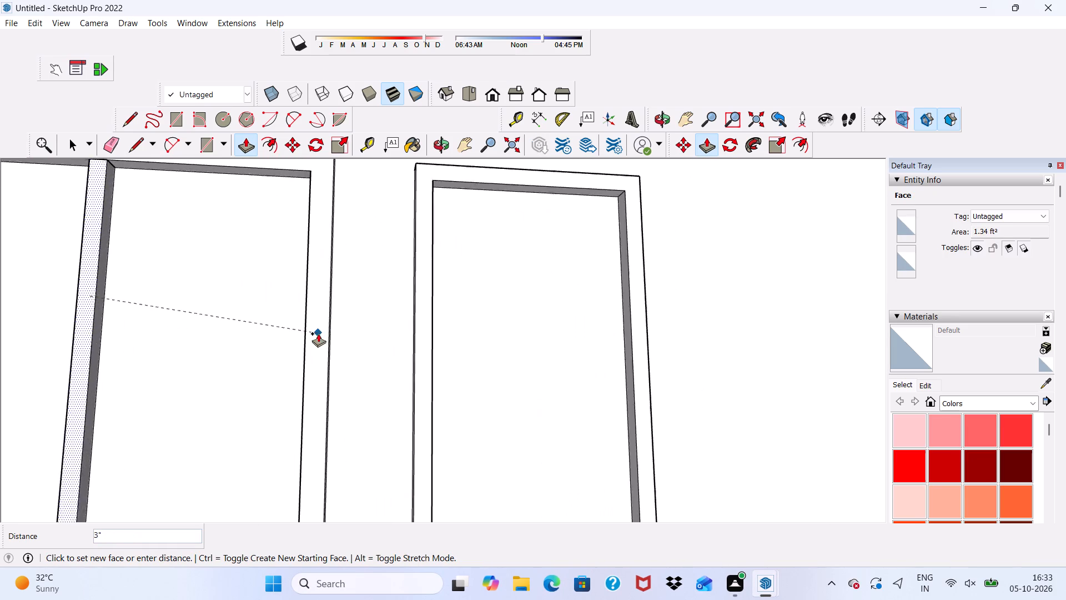
pyautogui.click(314, 336)
pyautogui.scroll(-11, 321, 342)
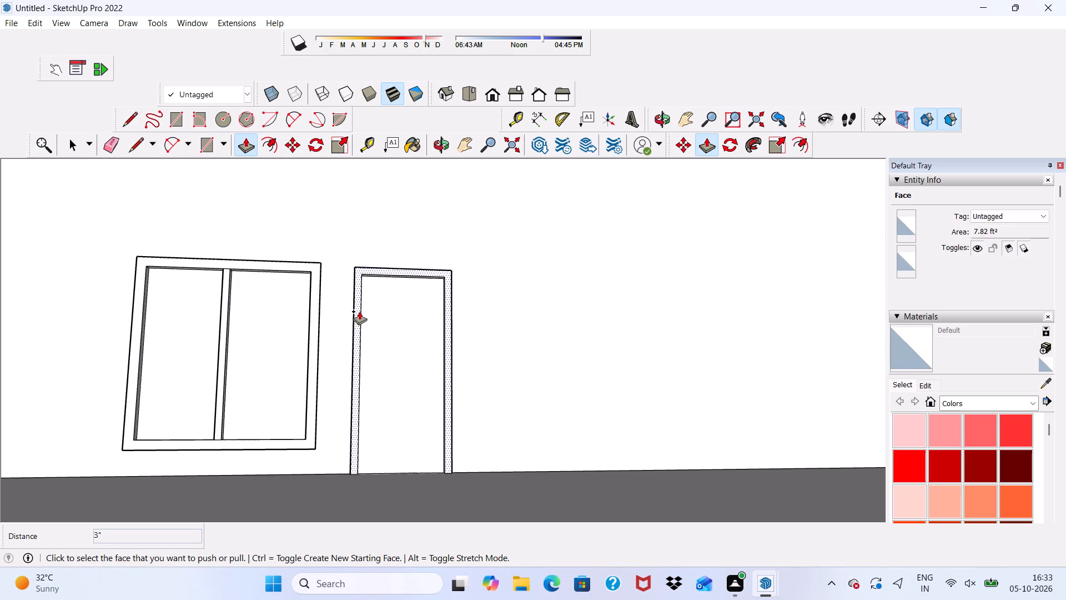
pyautogui.press('space')
# Erase the stray door strip and its leftover end edges protruding beneath the floor slab, directly below the door.
pyautogui.scroll(-16, 237, 289)
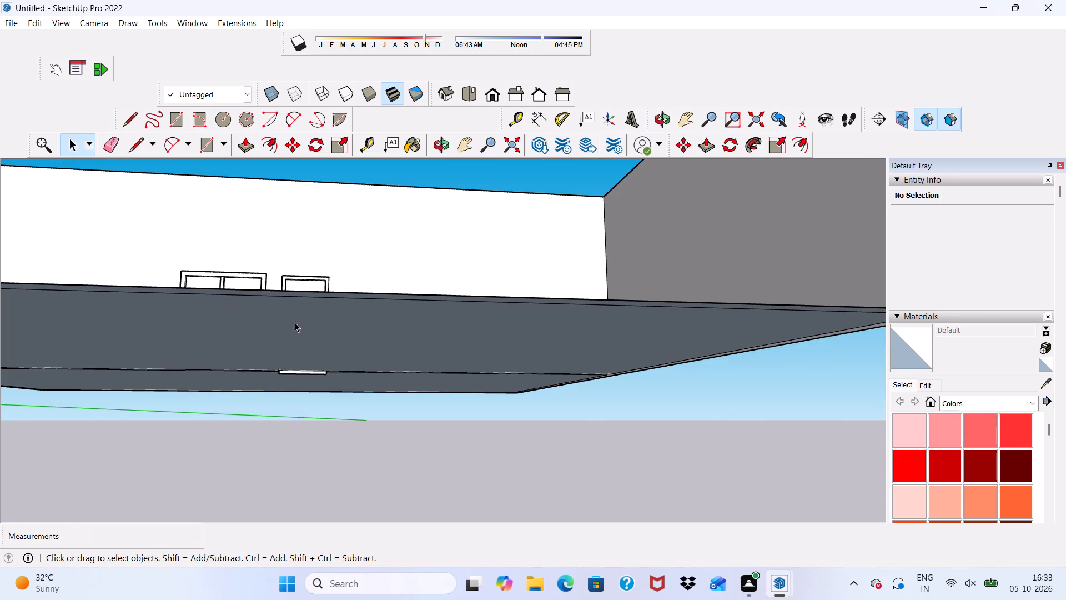
pyautogui.moveTo(295, 322); pyautogui.dragTo(285, 269, button='middle')
pyautogui.moveTo(283, 258); pyautogui.dragTo(279, 242, button='middle')
pyautogui.scroll(16, 297, 312)
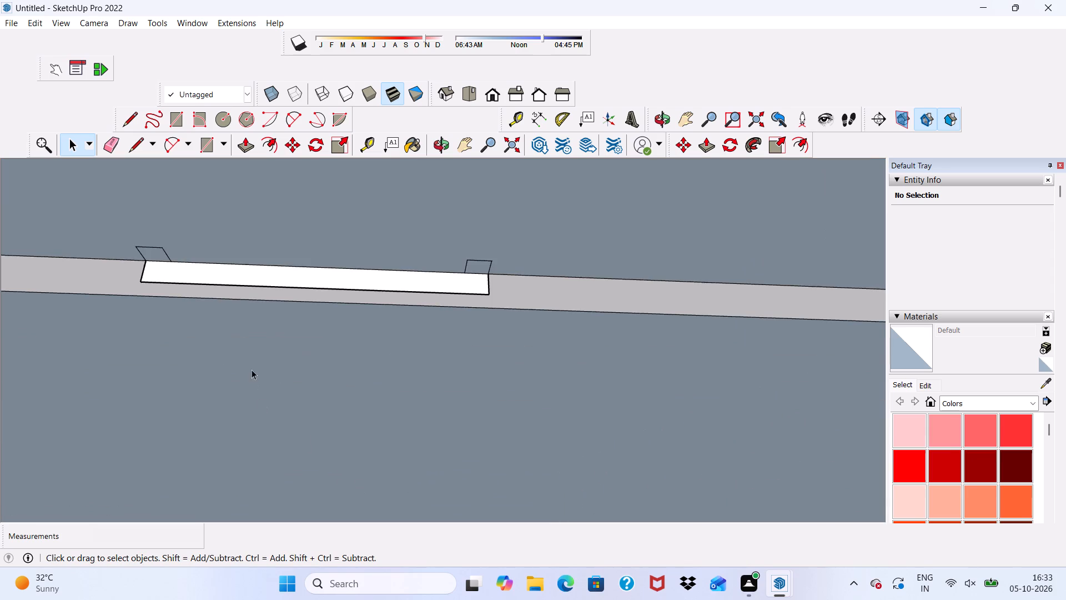
pyautogui.scroll(5, 247, 310)
pyautogui.moveTo(246, 287); pyautogui.dragTo(167, 530, button='middle')
pyautogui.scroll(-1, 163, 524)
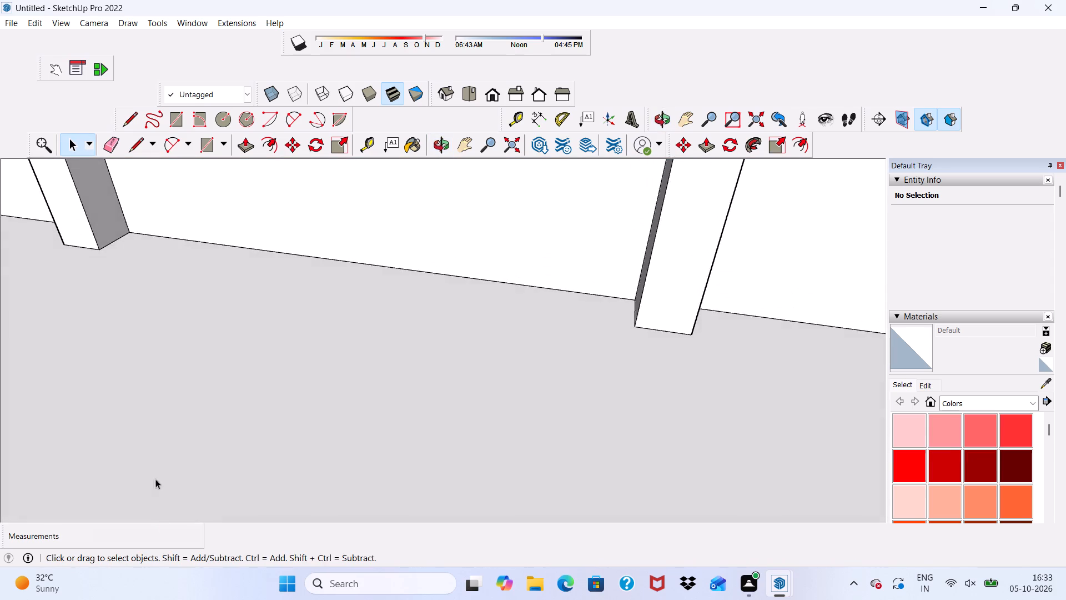
pyautogui.scroll(-6, 155, 479)
pyautogui.moveTo(197, 434); pyautogui.dragTo(260, 376, button='middle')
pyautogui.scroll(-3, 283, 430)
pyautogui.scroll(1, 297, 453)
pyautogui.scroll(-2, 297, 453)
pyautogui.scroll(1, 288, 407)
pyautogui.scroll(-6, 292, 427)
pyautogui.moveTo(308, 465); pyautogui.dragTo(300, 242, button='middle')
pyautogui.moveTo(299, 247); pyautogui.dragTo(299, 256, button='middle')
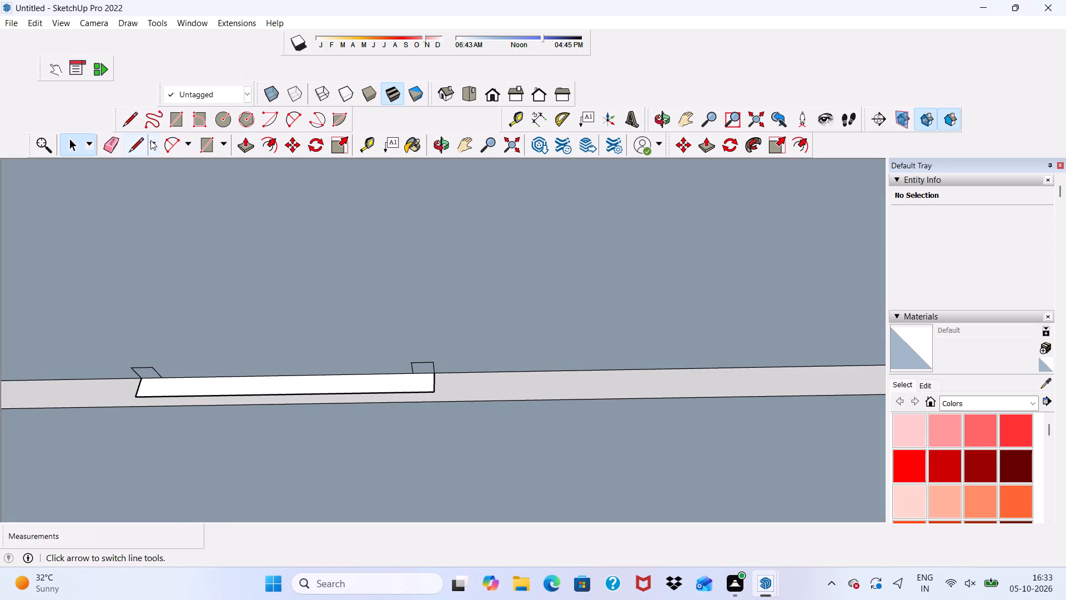
pyautogui.click(115, 141)
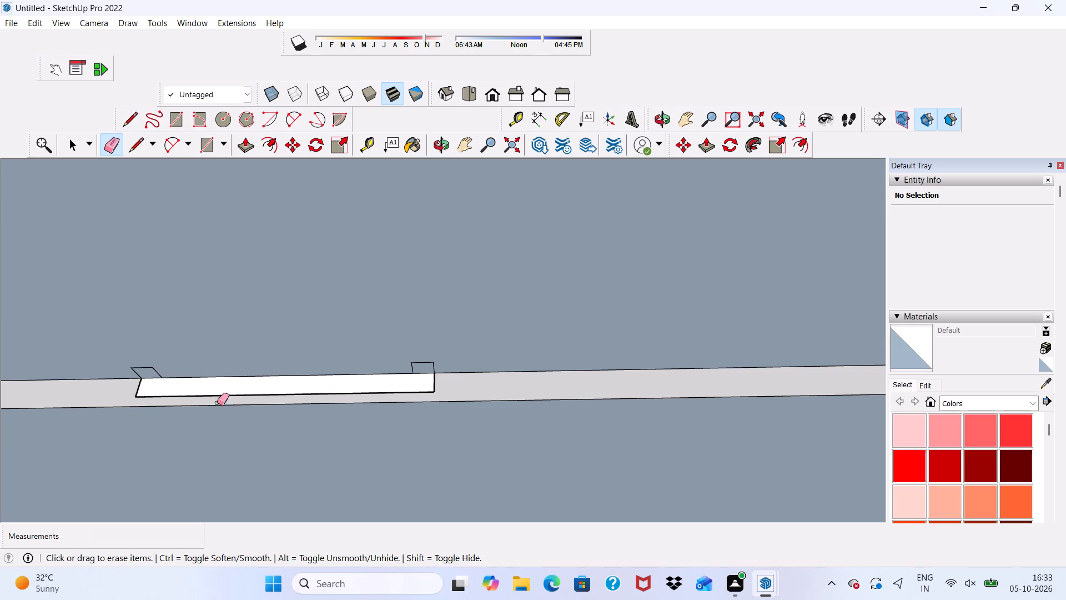
pyautogui.moveTo(224, 398); pyautogui.dragTo(235, 389)
pyautogui.moveTo(138, 389); pyautogui.dragTo(144, 388)
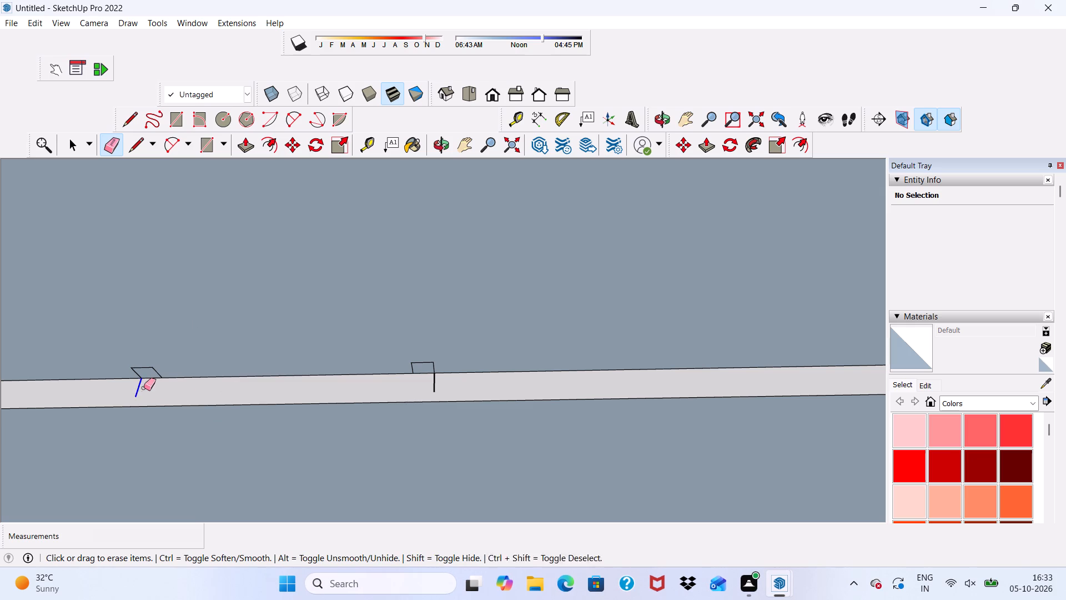
pyautogui.moveTo(144, 388); pyautogui.dragTo(146, 387)
pyautogui.moveTo(429, 377); pyautogui.dragTo(450, 379)
pyautogui.scroll(-7, 235, 359)
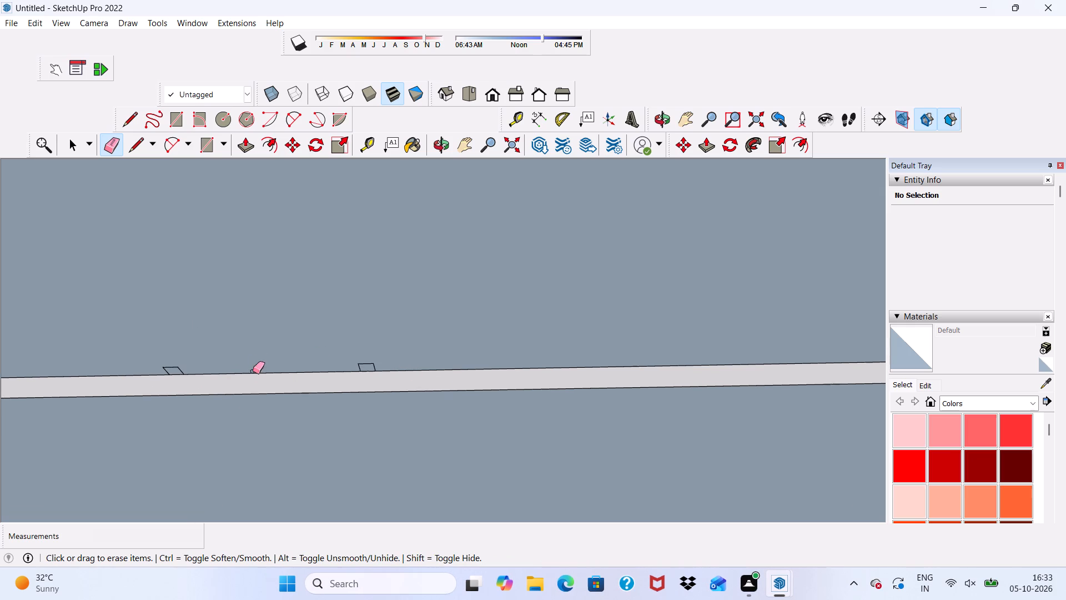
pyautogui.press('space')
# Examine the framed window and door on the back wall from several angles and distances.
pyautogui.scroll(-2, 254, 368)
pyautogui.moveTo(280, 377); pyautogui.dragTo(309, 532, button='middle')
pyautogui.scroll(-5, 297, 427)
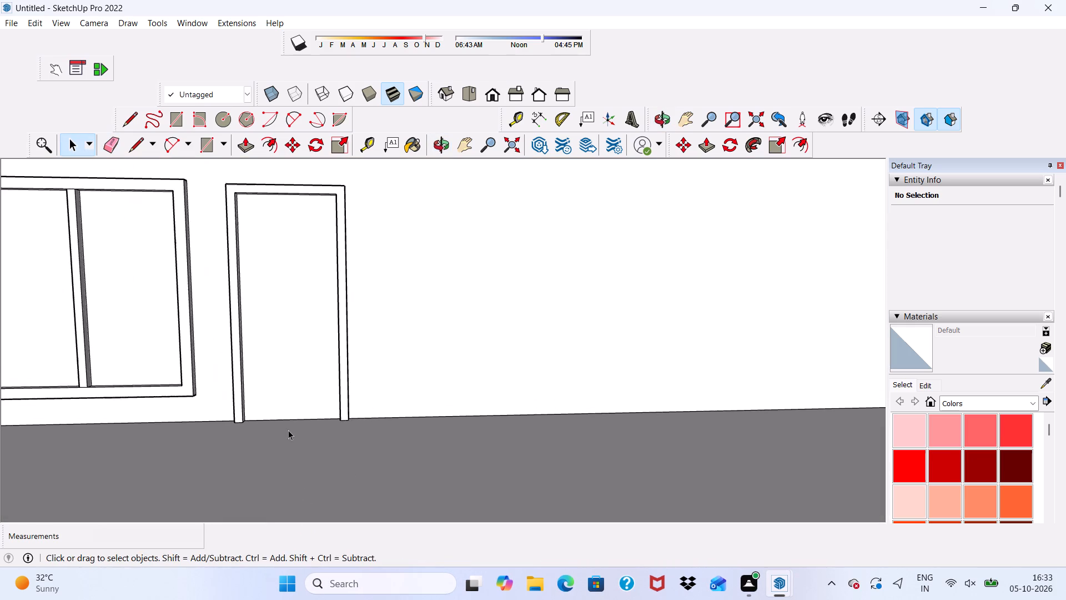
pyautogui.moveTo(262, 422); pyautogui.dragTo(231, 399, button='middle')
pyautogui.scroll(-9, 244, 458)
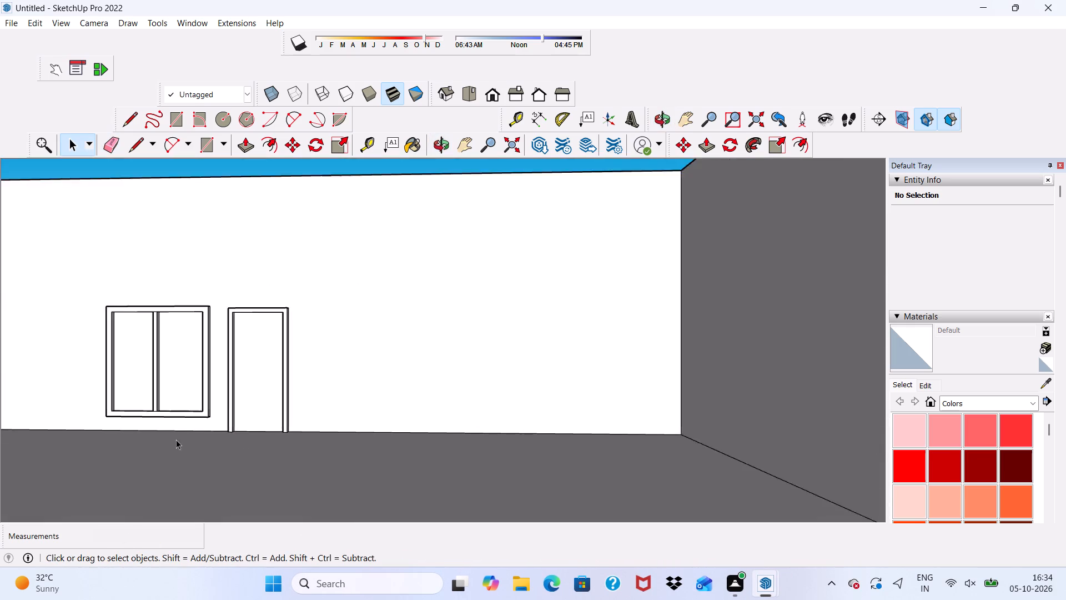
pyautogui.moveTo(177, 440); pyautogui.dragTo(223, 446, button='middle')
pyautogui.scroll(-3, 261, 354)
pyautogui.scroll(1, 254, 328)
pyautogui.scroll(-4, 254, 330)
pyautogui.scroll(1, 254, 339)
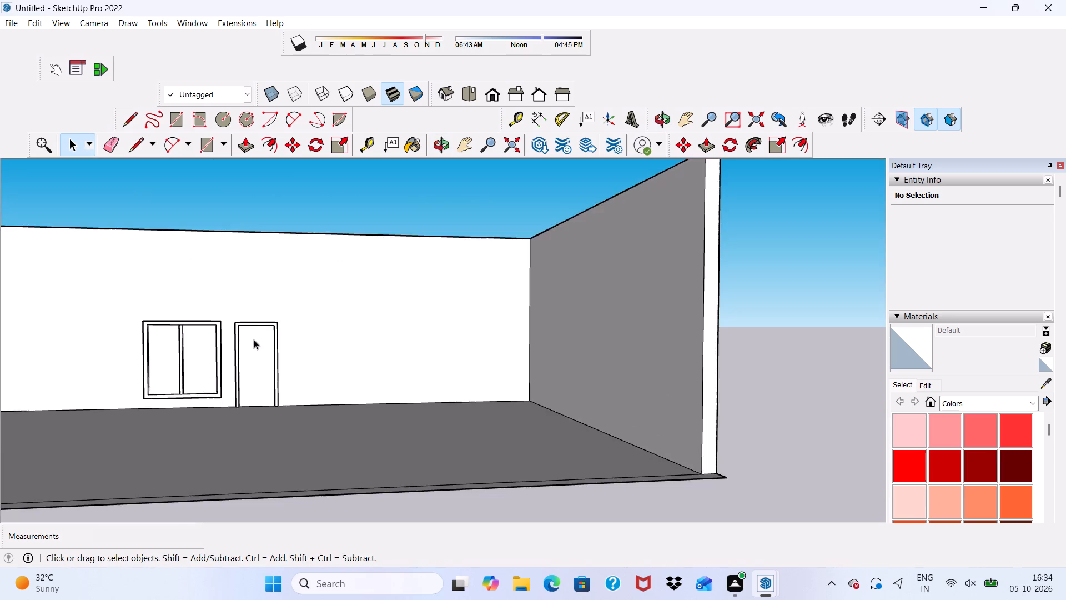
pyautogui.scroll(-3, 251, 328)
pyautogui.scroll(1, 254, 344)
pyautogui.scroll(-1, 256, 351)
pyautogui.moveTo(256, 351); pyautogui.dragTo(198, 368, button='middle')
pyautogui.scroll(2, 204, 369)
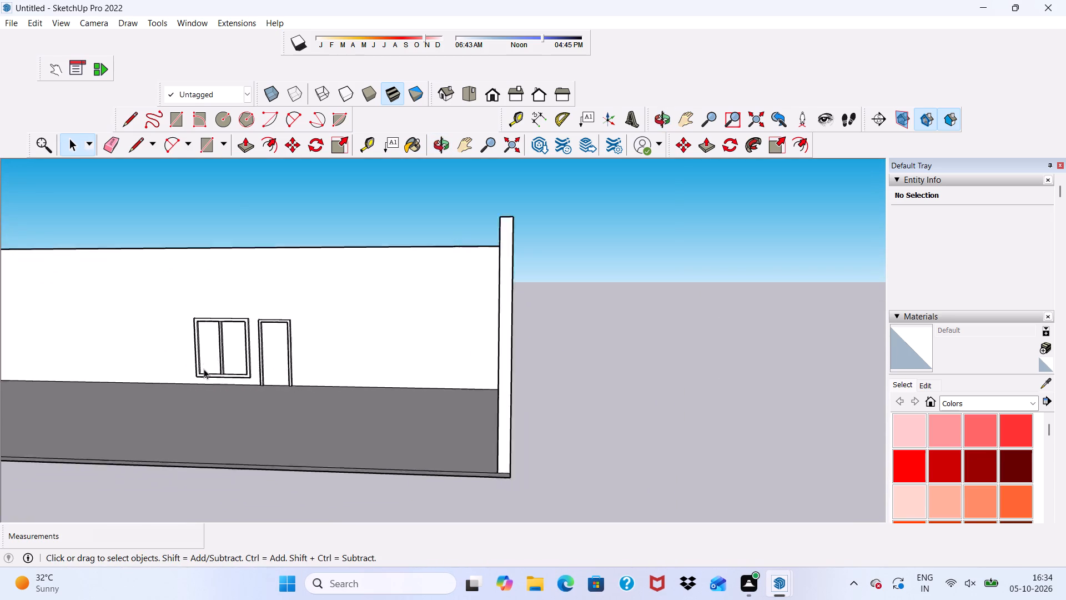
pyautogui.scroll(2, 204, 369)
pyautogui.scroll(-2, 197, 391)
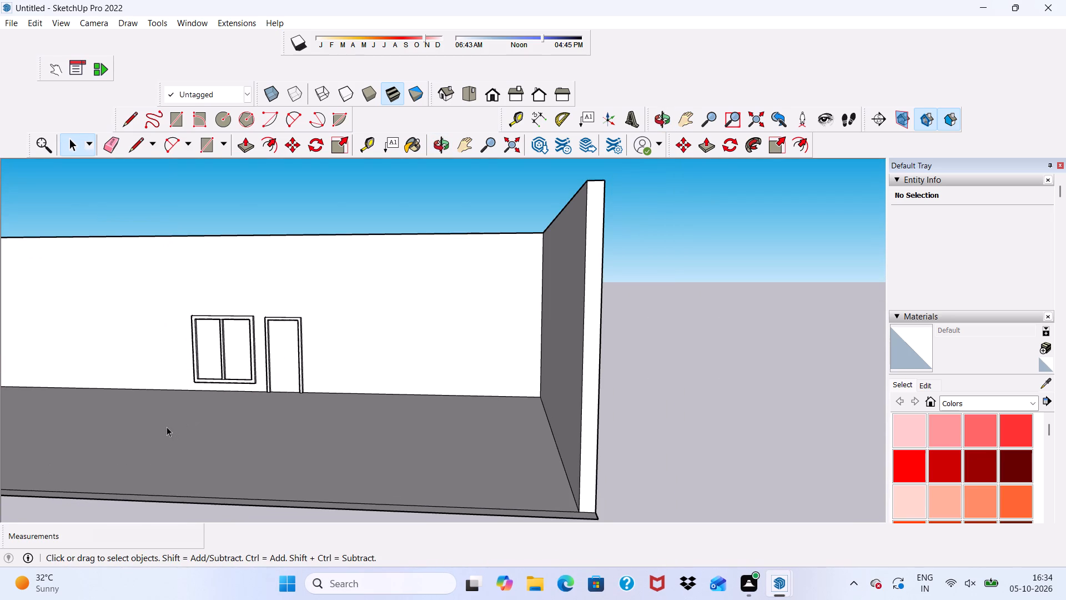
pyautogui.scroll(3, 174, 408)
pyautogui.scroll(-4, 185, 386)
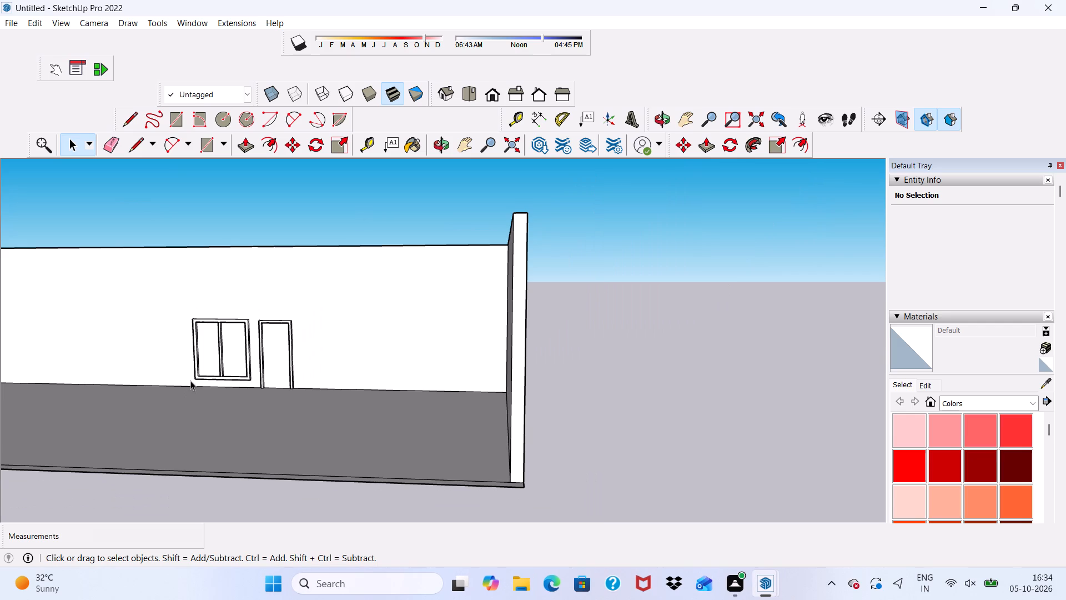
pyautogui.scroll(4, 196, 377)
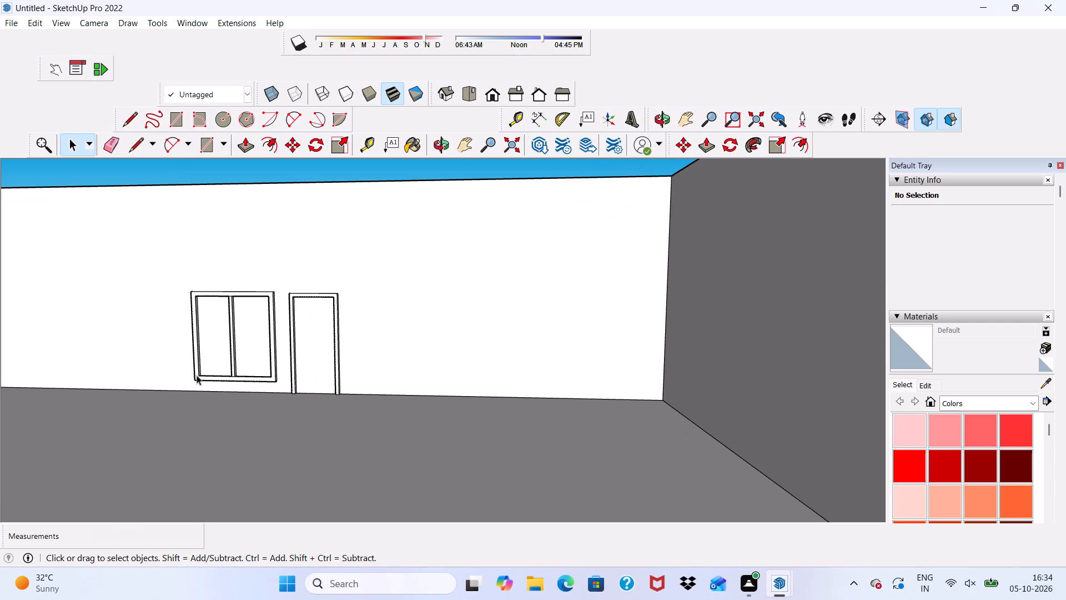
pyautogui.scroll(-9, 199, 377)
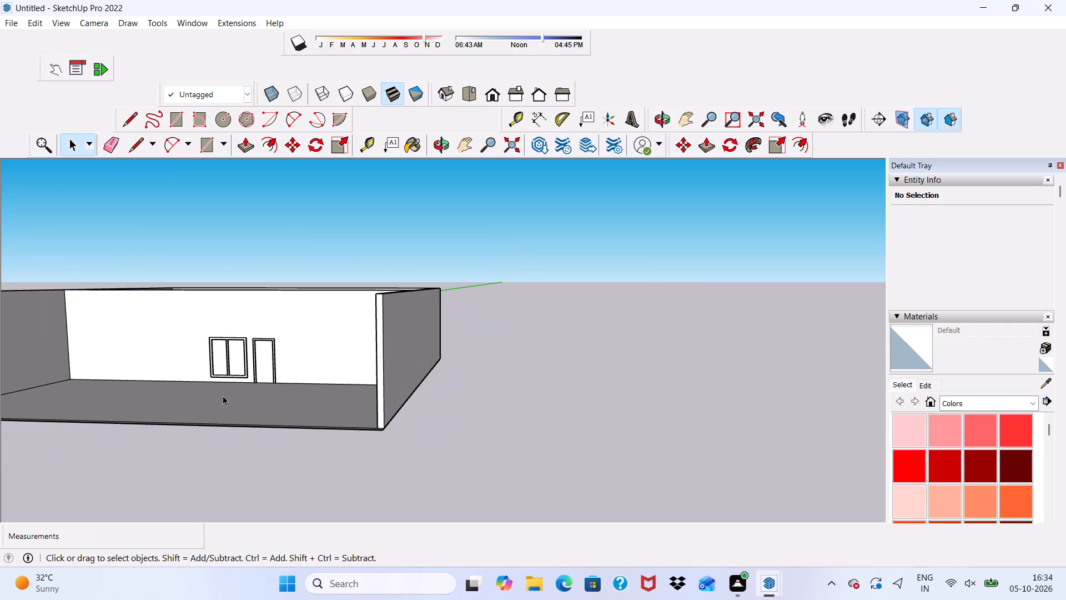
pyautogui.scroll(5, 223, 396)
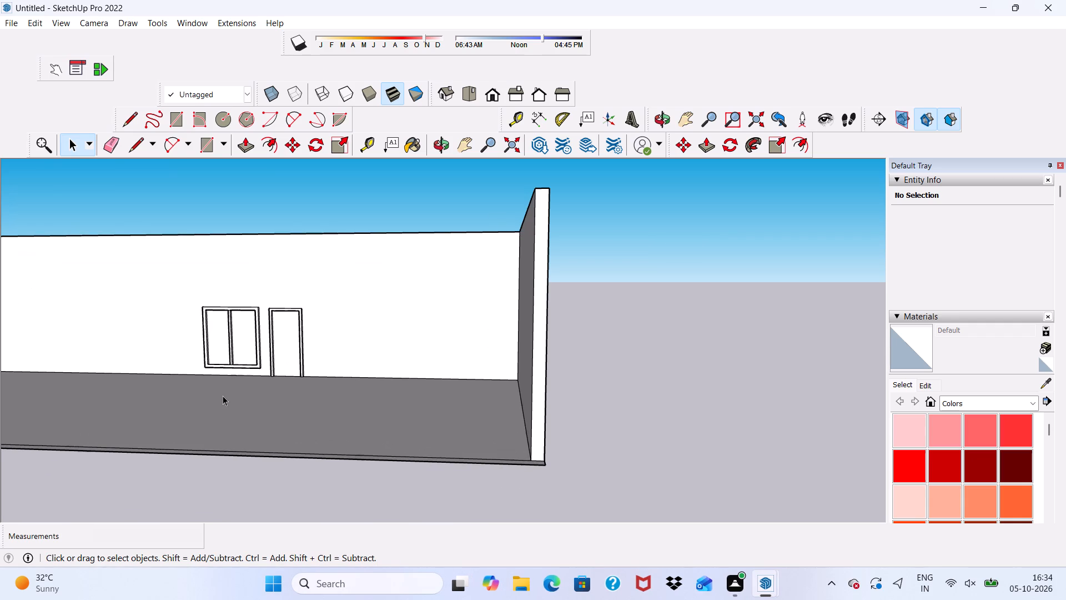
pyautogui.moveTo(223, 398); pyautogui.dragTo(178, 415, button='middle')
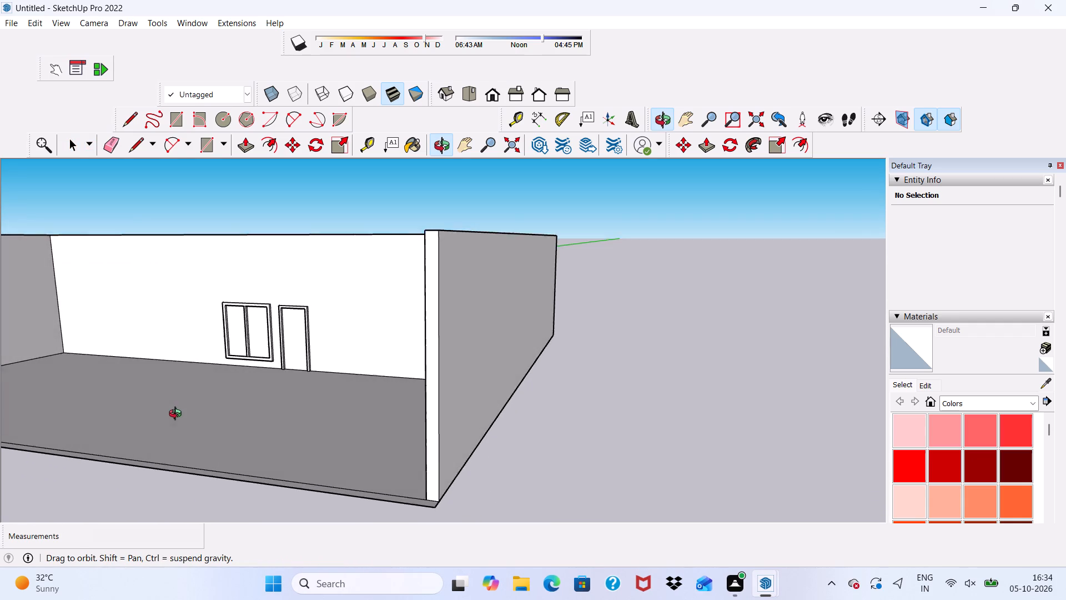
pyautogui.moveTo(178, 415); pyautogui.dragTo(168, 416, button='middle')
pyautogui.scroll(4, 125, 423)
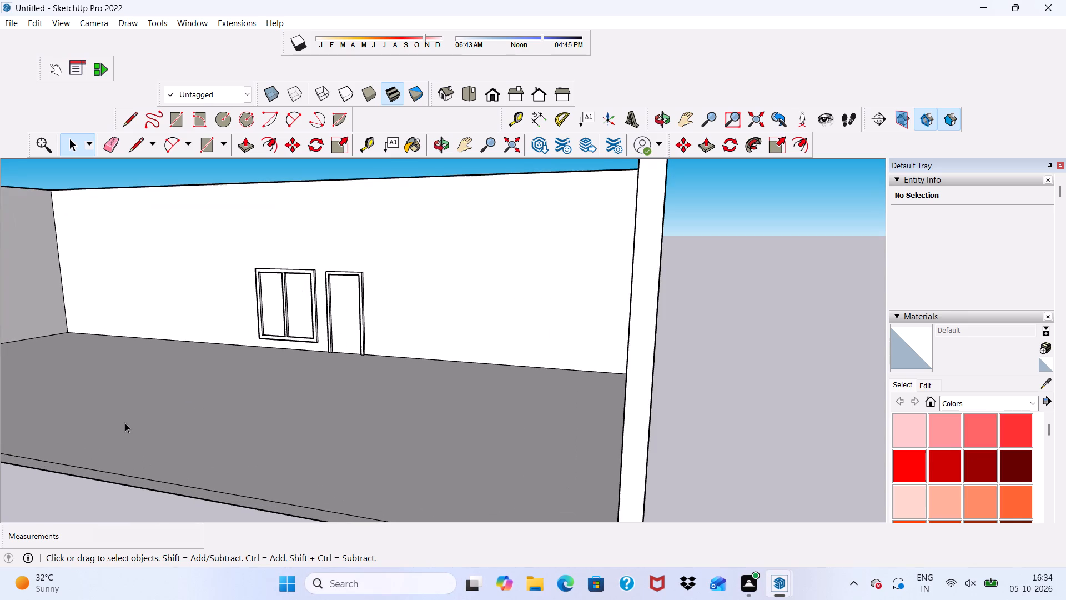
pyautogui.scroll(2, 125, 423)
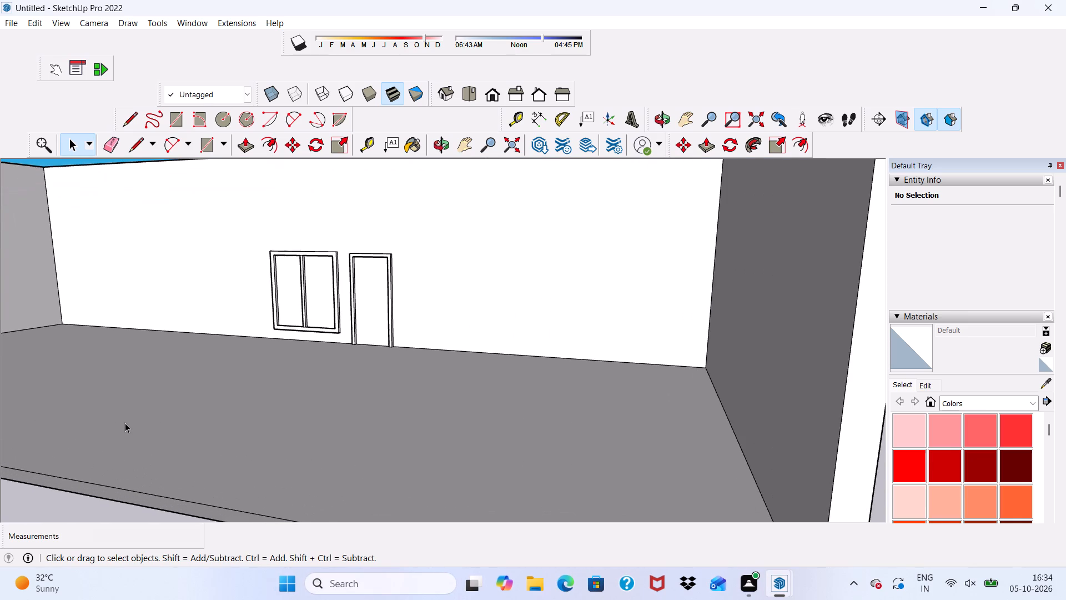
pyautogui.scroll(-3, 125, 423)
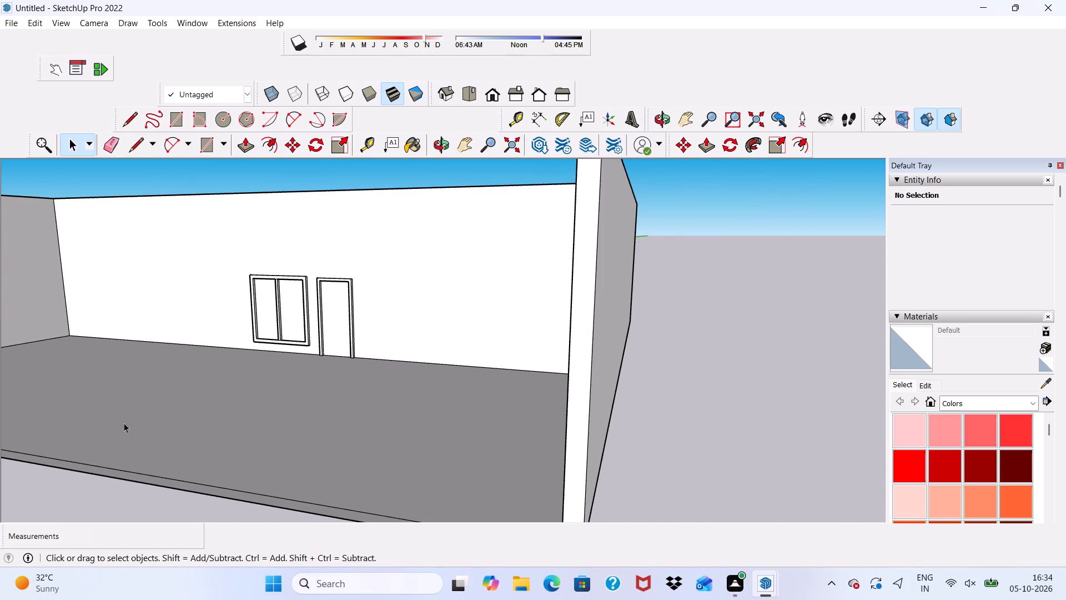
pyautogui.scroll(1, 124, 423)
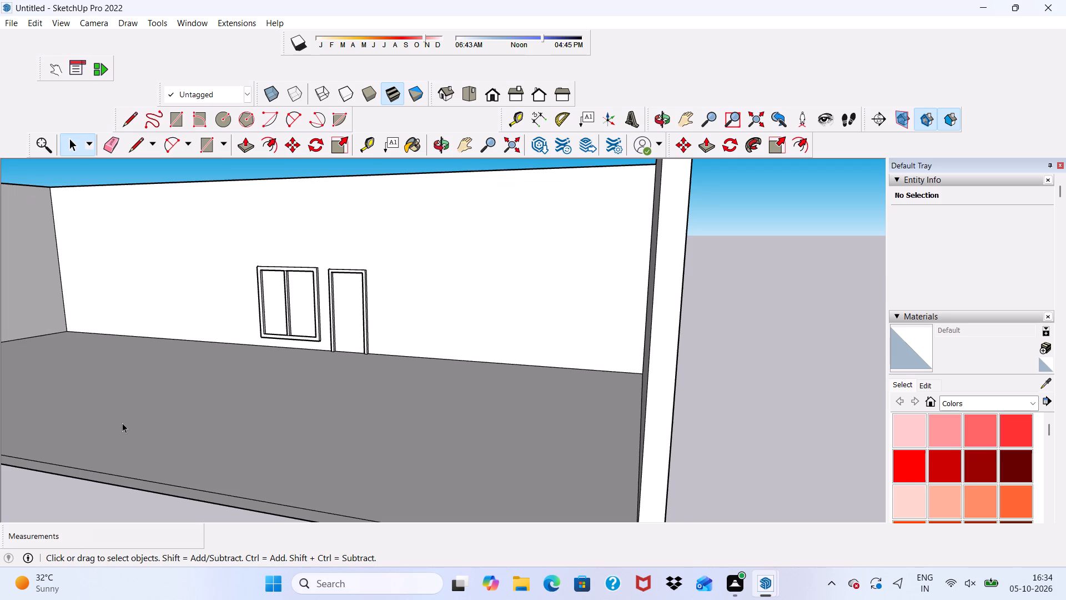
pyautogui.scroll(-1, 110, 468)
pyautogui.scroll(-5, 150, 406)
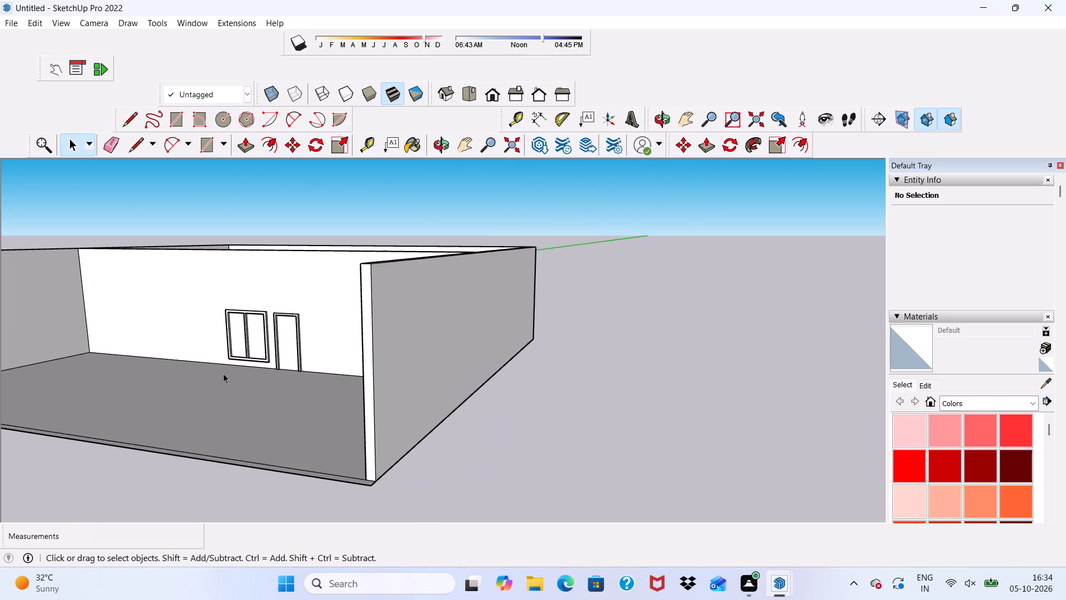
pyautogui.scroll(2, 159, 409)
pyautogui.scroll(-9, 160, 391)
pyautogui.moveTo(197, 386); pyautogui.dragTo(276, 403, button='middle')
pyautogui.moveTo(276, 403); pyautogui.dragTo(289, 372, button='middle')
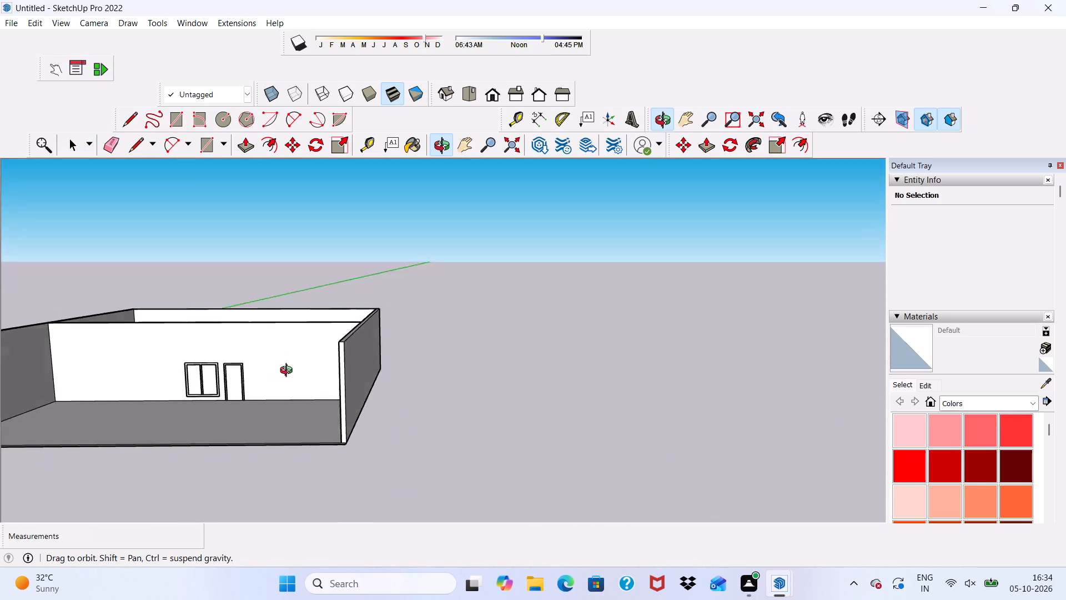
pyautogui.moveTo(289, 372); pyautogui.dragTo(122, 437, button='middle')
pyautogui.scroll(1, 253, 395)
# Push/Pull the outer face of the house's right-hand side wall outward by about 21' 10 5/8".
pyautogui.moveTo(315, 368); pyautogui.dragTo(320, 366)
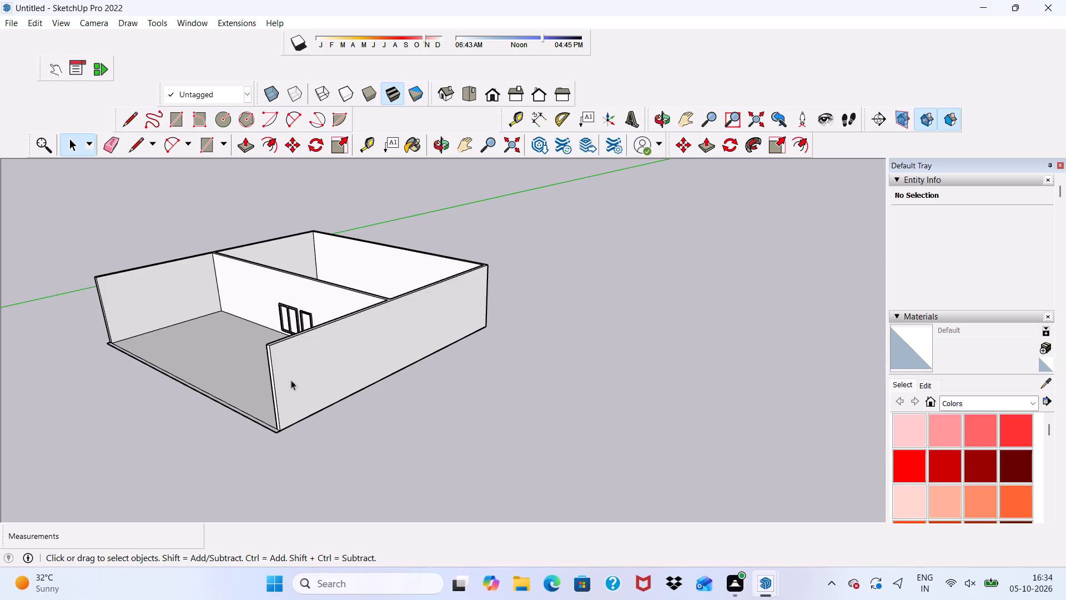
pyautogui.scroll(5, 273, 379)
pyautogui.click(361, 357)
pyautogui.doubleClick(364, 357)
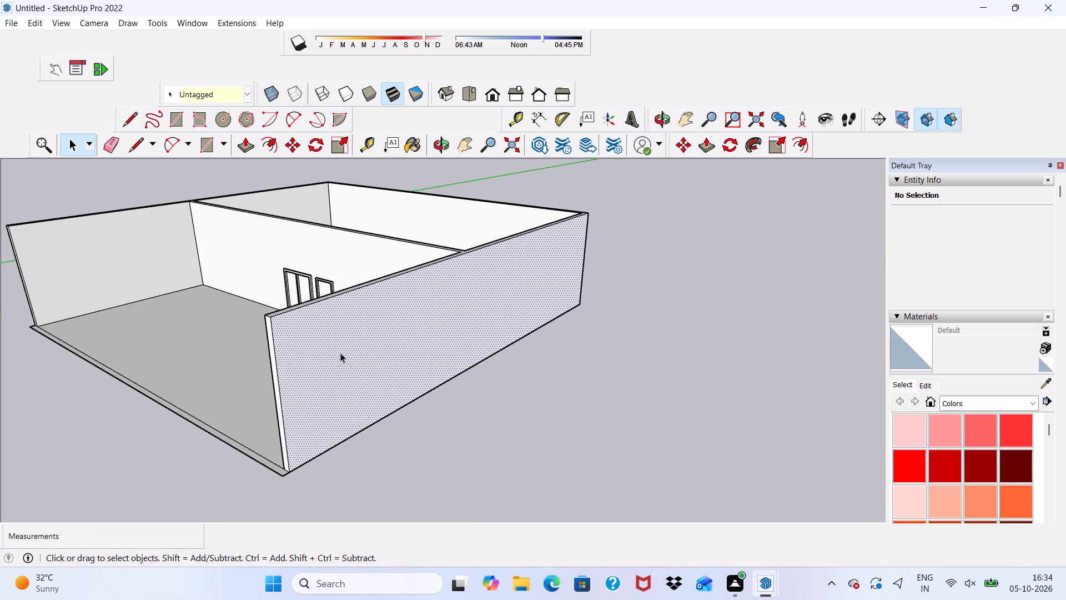
pyautogui.scroll(-2, 313, 266)
pyautogui.moveTo(321, 311); pyautogui.dragTo(454, 291, button='middle')
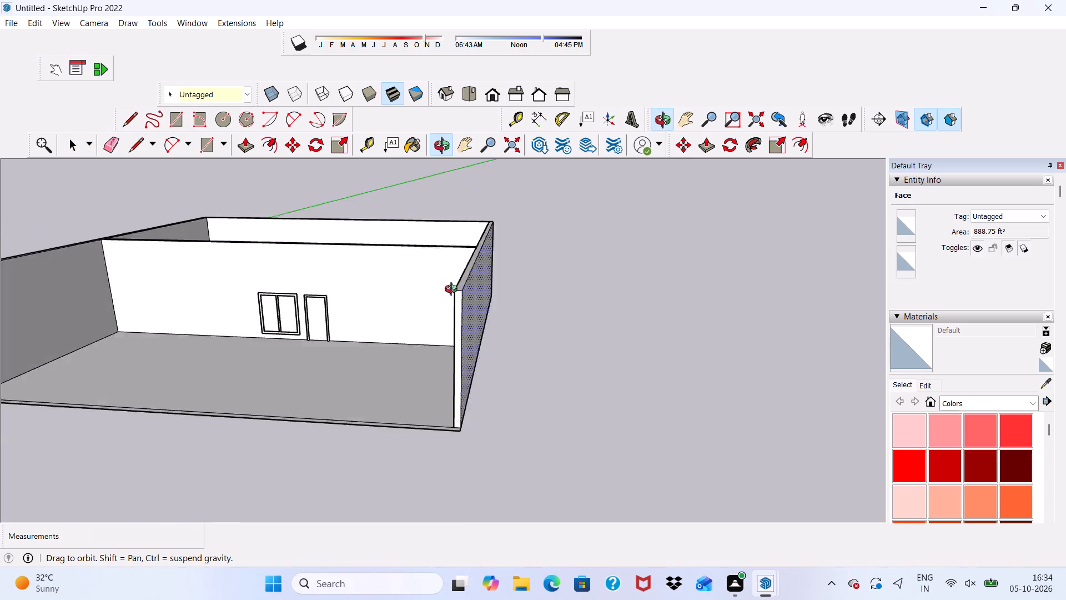
pyautogui.moveTo(454, 291); pyautogui.dragTo(521, 305, button='middle')
pyautogui.scroll(2, 512, 312)
pyautogui.click(512, 296)
pyautogui.scroll(-2, 552, 268)
pyautogui.moveTo(559, 272); pyautogui.dragTo(124, 410, button='middle')
pyautogui.scroll(2, 295, 406)
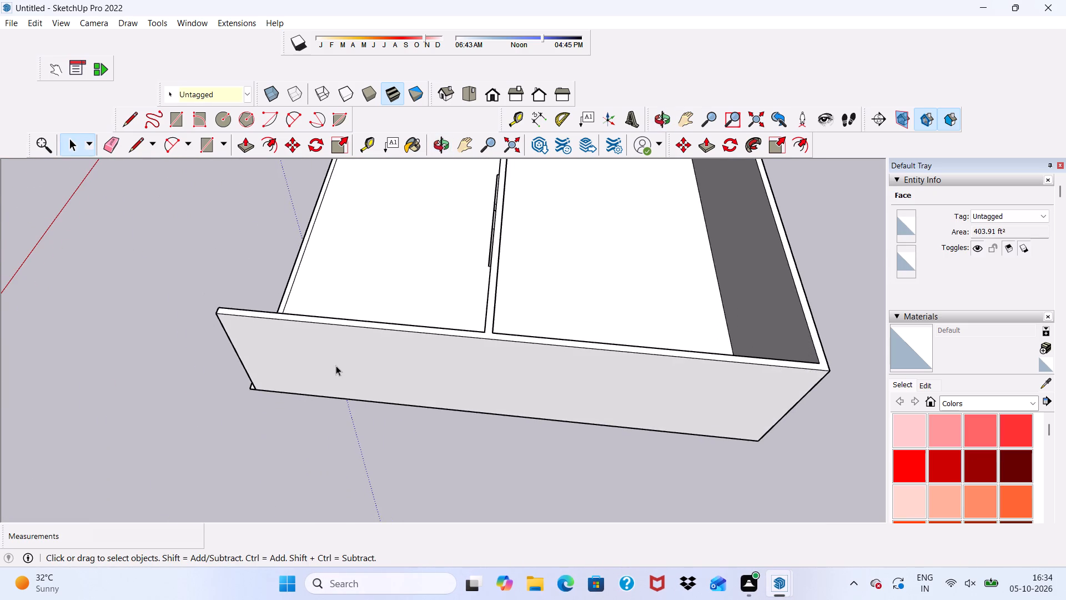
pyautogui.moveTo(336, 366); pyautogui.dragTo(639, 302, button='middle')
pyautogui.scroll(2, 477, 273)
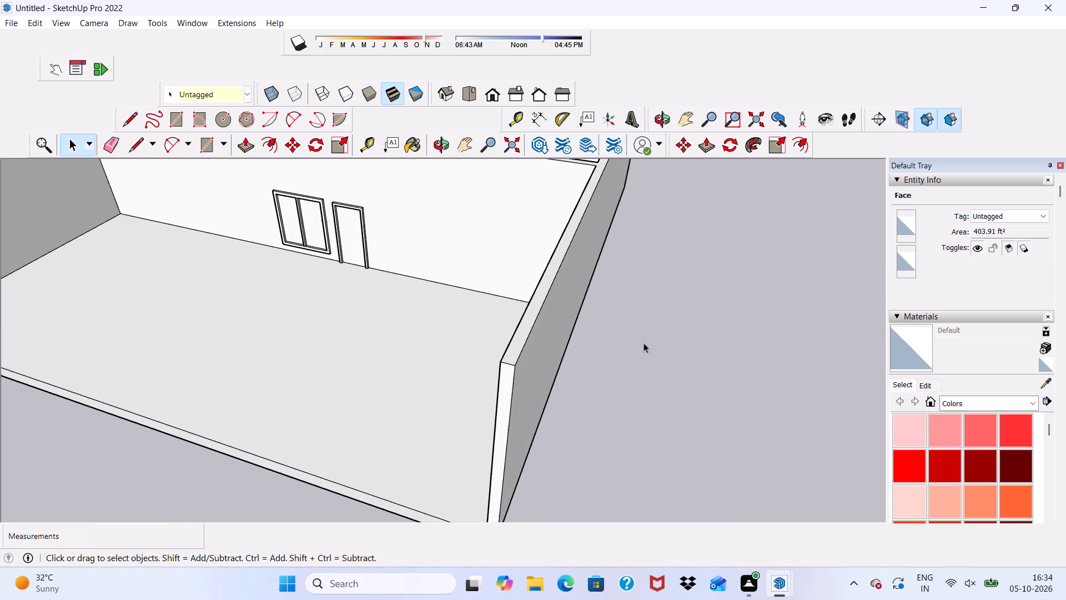
pyautogui.click(527, 371)
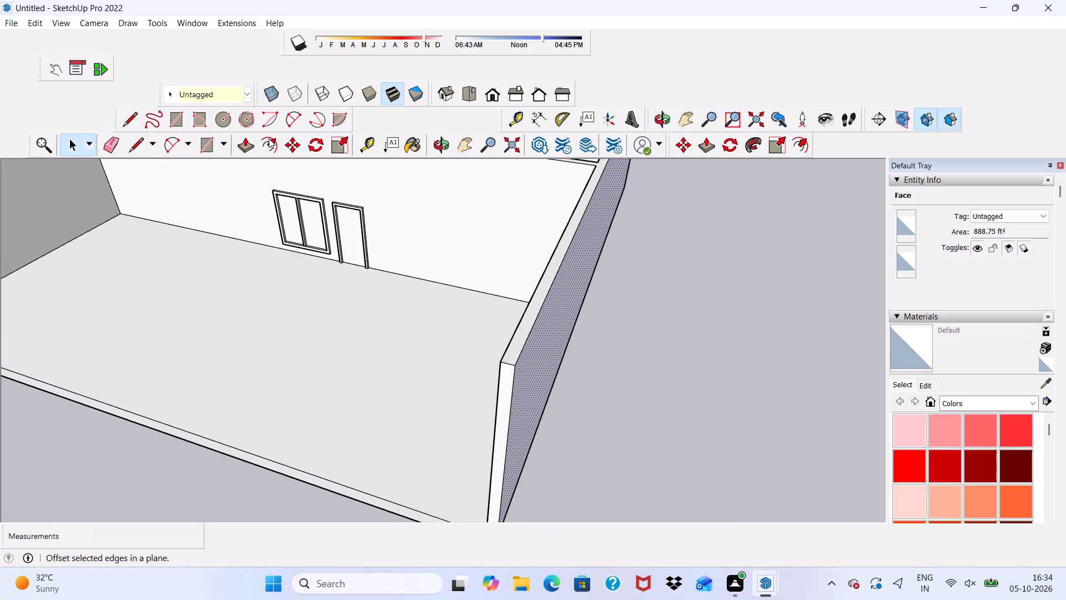
pyautogui.click(235, 147)
pyautogui.click(534, 388)
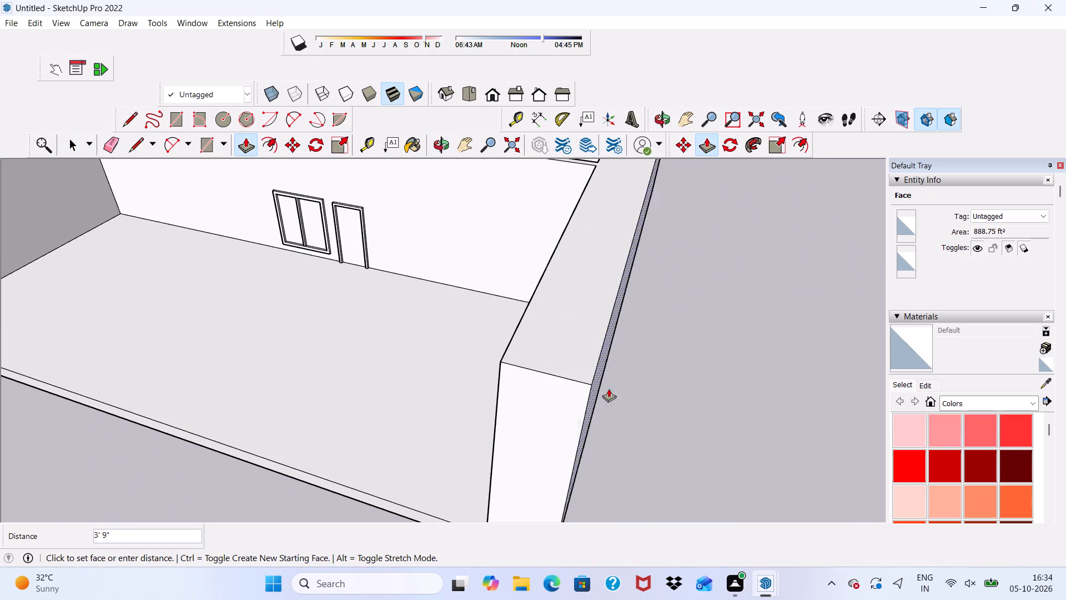
pyautogui.scroll(-7, 645, 361)
pyautogui.moveTo(652, 384); pyautogui.dragTo(788, 350, button='middle')
pyautogui.middleClick(788, 350)
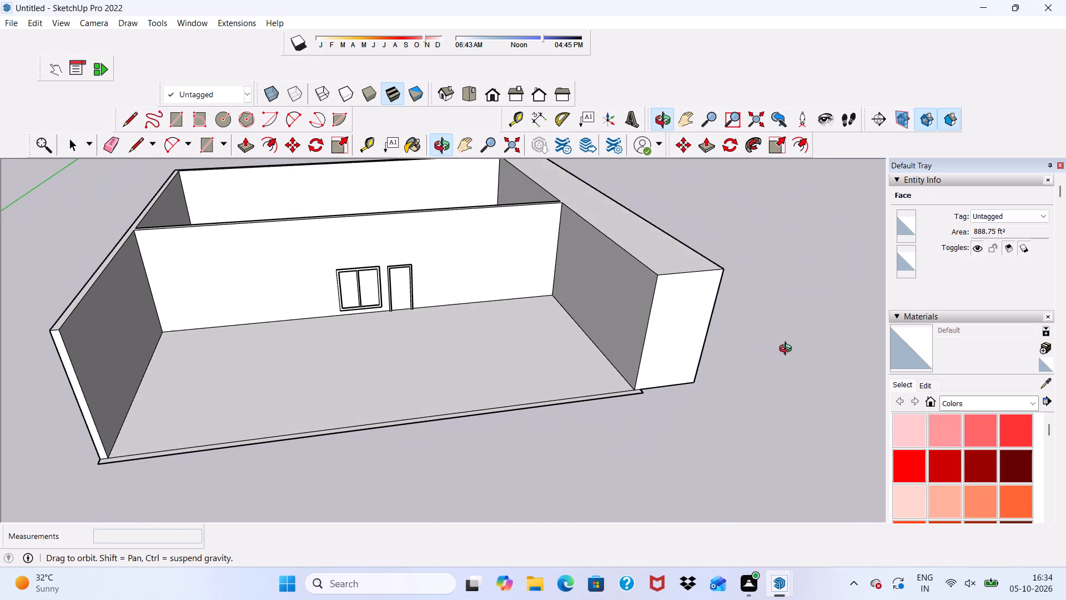
pyautogui.click(783, 308)
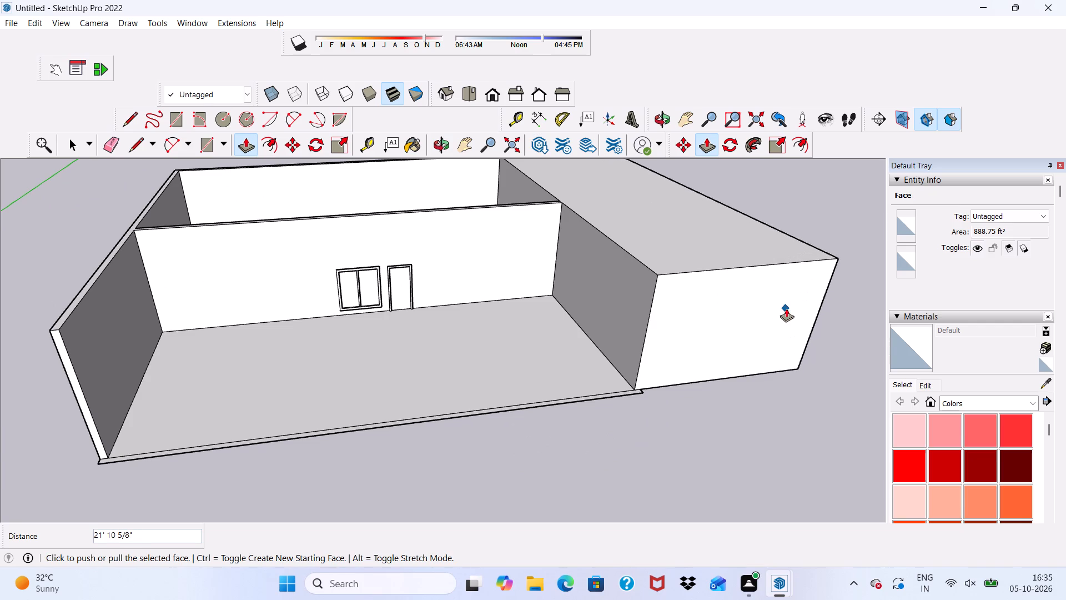
# Push/Pull the thickened side wall's inner face in the front room outward by about 21' 9 7/8", widening the room.
pyautogui.scroll(4, 570, 289)
pyautogui.press('space')
pyautogui.moveTo(633, 292); pyautogui.dragTo(637, 290)
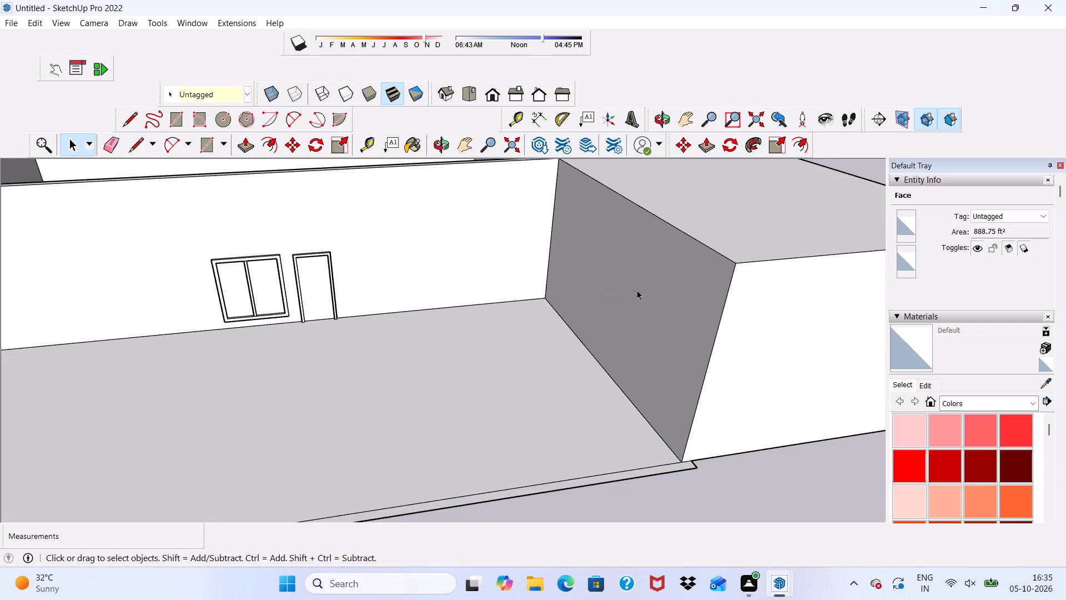
pyautogui.moveTo(637, 290); pyautogui.dragTo(646, 290)
pyautogui.click(663, 258)
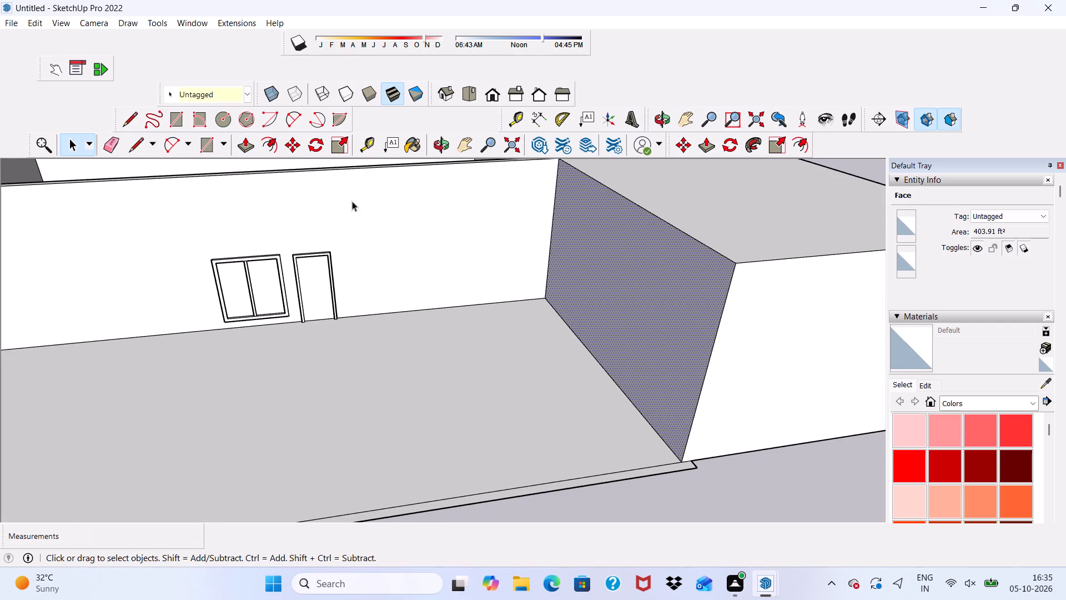
pyautogui.scroll(-1, 360, 204)
pyautogui.moveTo(409, 246); pyautogui.dragTo(297, 518, button='middle')
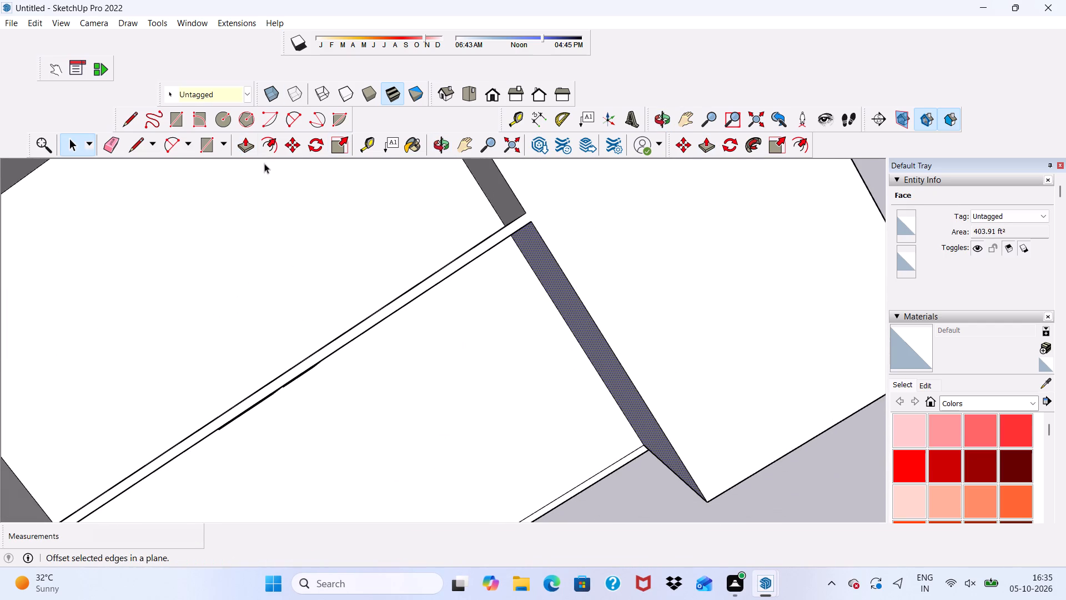
pyautogui.click(238, 142)
pyautogui.moveTo(576, 333); pyautogui.dragTo(584, 331)
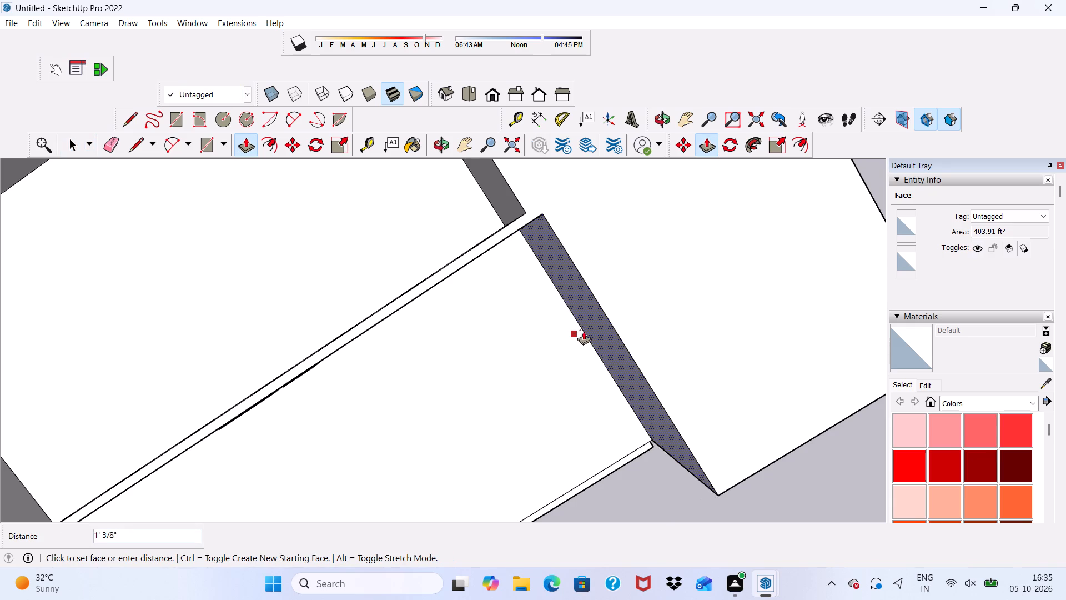
pyautogui.moveTo(584, 331); pyautogui.dragTo(755, 220)
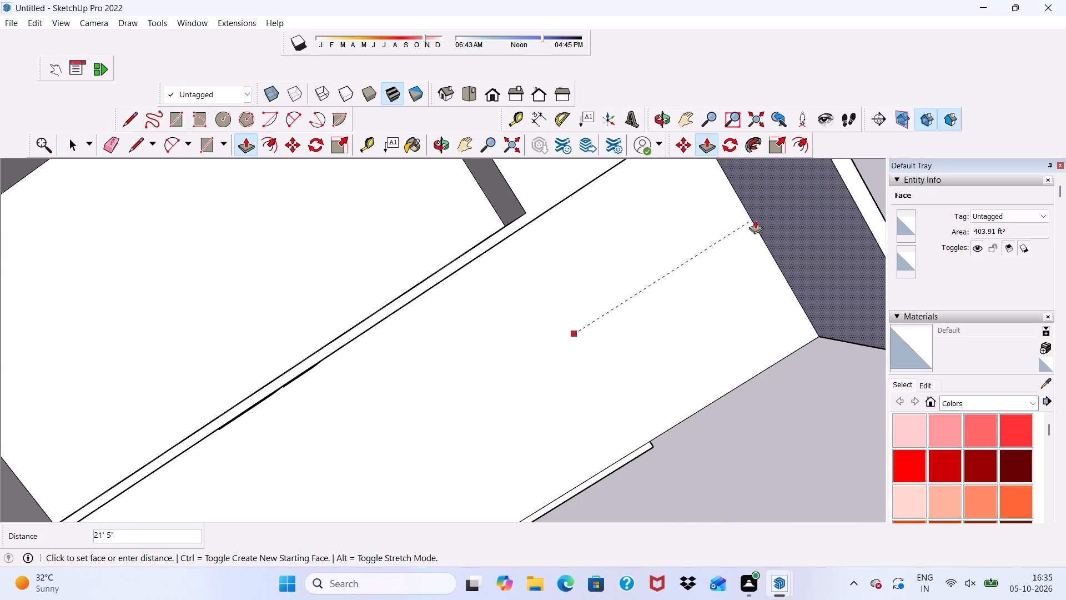
pyautogui.moveTo(755, 220); pyautogui.dragTo(756, 218)
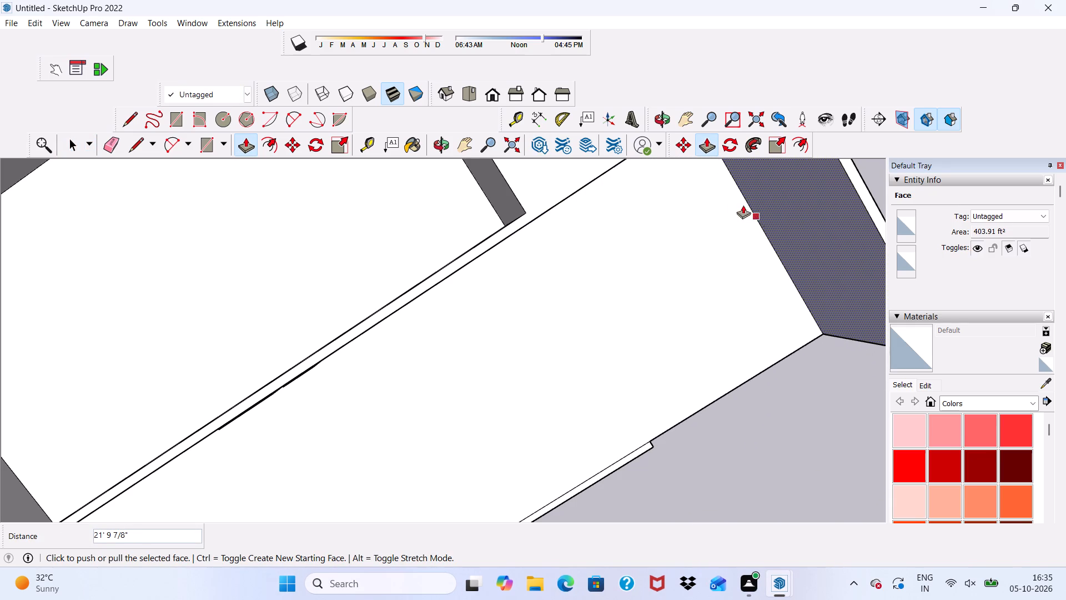
# Push/Pull the thickened side wall's inner face in the back room outward by about 22' 7 5/8", up to the outer edge.
pyautogui.scroll(-5, 687, 206)
pyautogui.scroll(-2, 617, 262)
pyautogui.scroll(1, 615, 267)
pyautogui.scroll(-1, 614, 269)
pyautogui.moveTo(607, 289); pyautogui.dragTo(291, 99, button='middle')
pyautogui.moveTo(290, 94); pyautogui.dragTo(289, 88, button='middle')
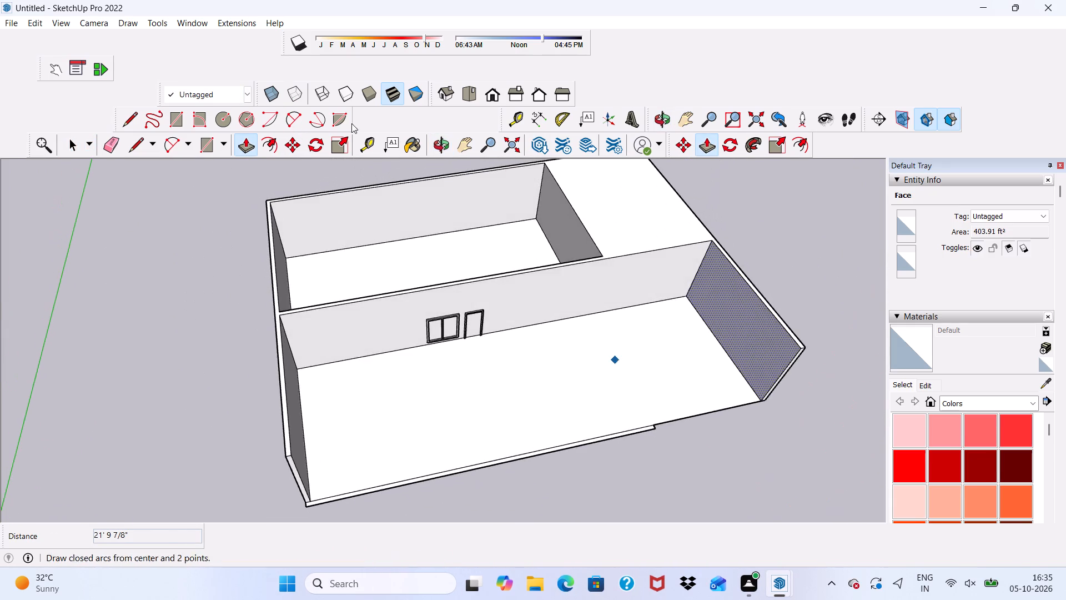
pyautogui.scroll(4, 503, 173)
pyautogui.scroll(2, 586, 230)
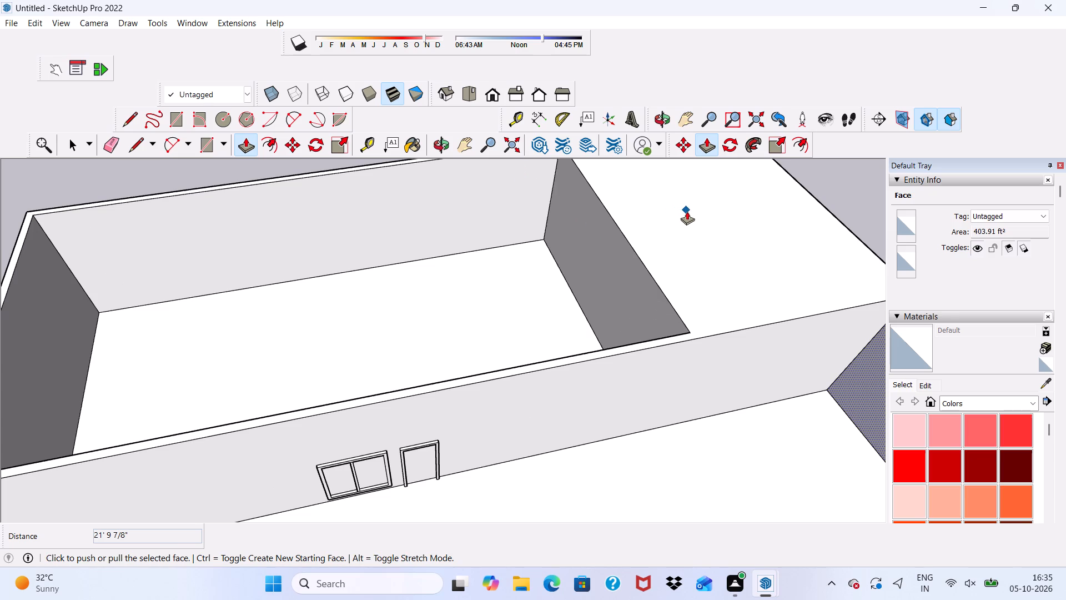
pyautogui.press('space')
pyautogui.click(687, 213)
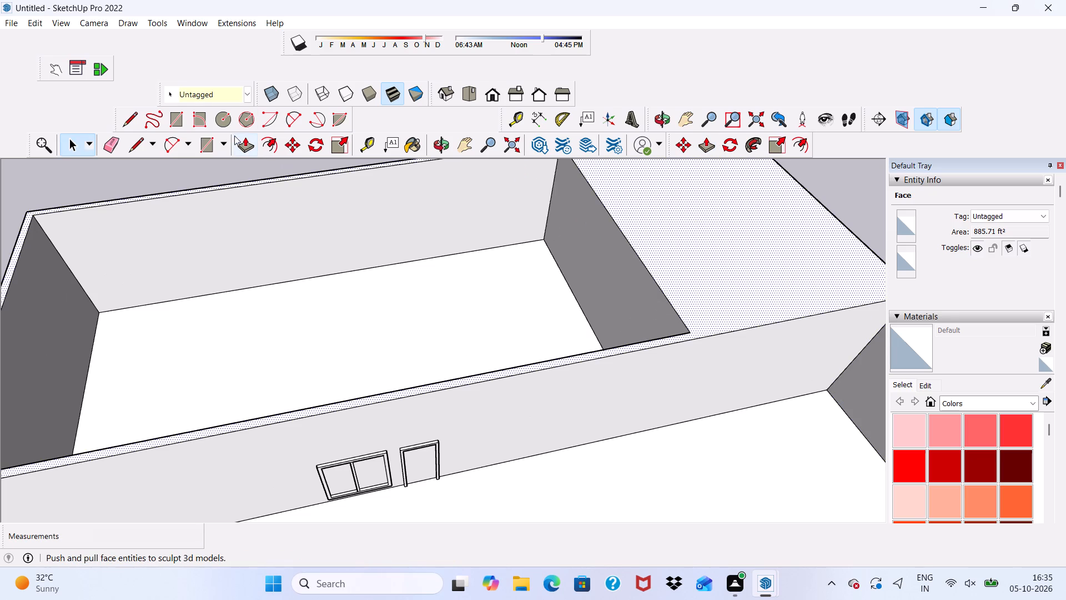
pyautogui.click(586, 229)
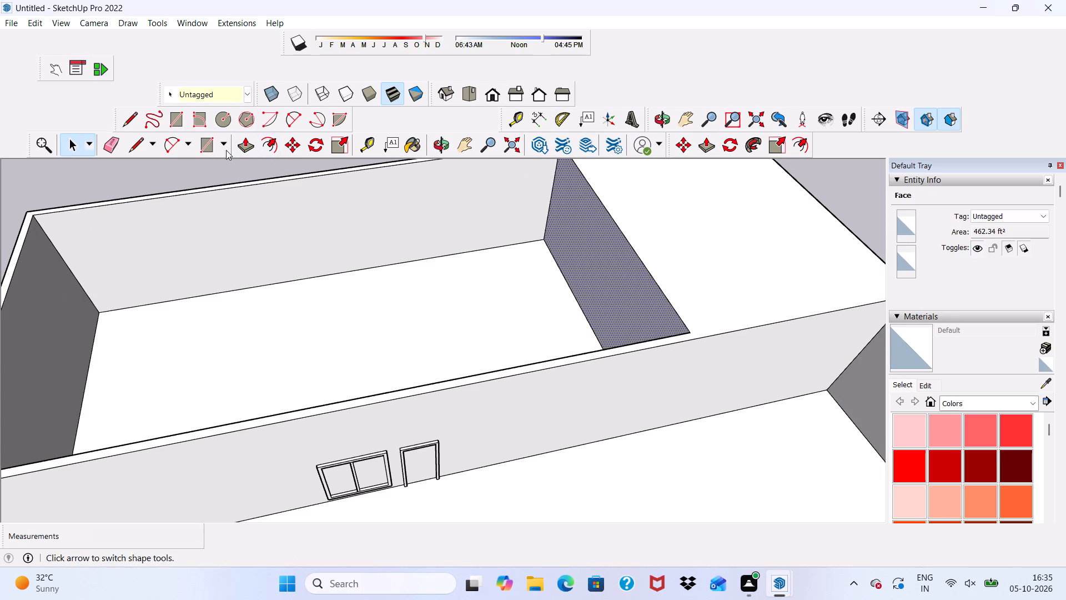
pyautogui.click(247, 143)
pyautogui.scroll(1, 519, 293)
pyautogui.moveTo(573, 249); pyautogui.dragTo(686, 222)
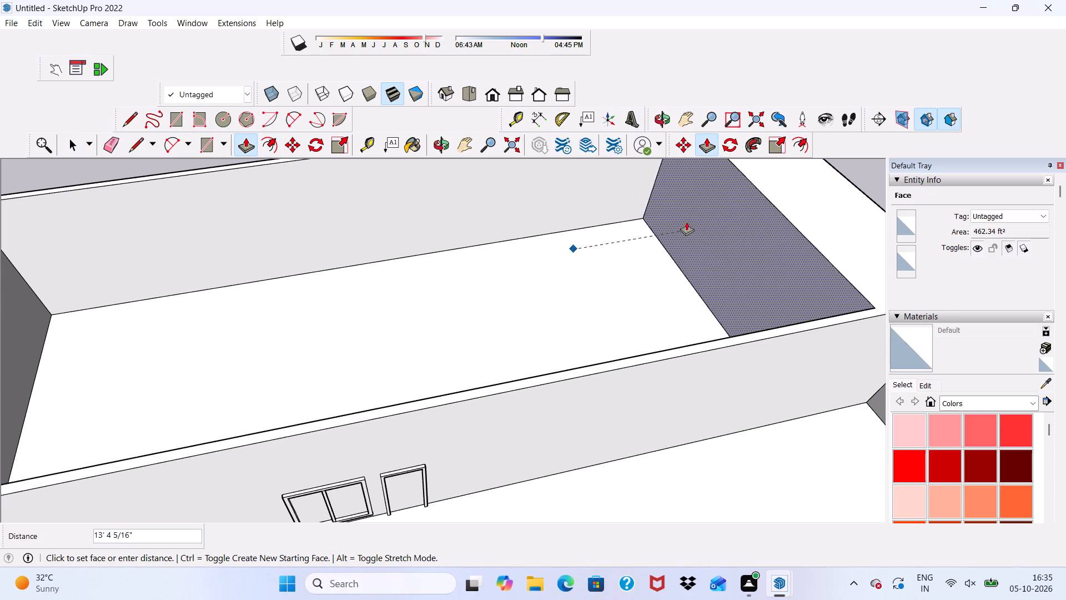
pyautogui.moveTo(686, 222); pyautogui.dragTo(723, 211)
# Push/Pull the back room's end face inward by 9 3/4", aligning the wall thickness with the front room's side wall.
pyautogui.scroll(-1, 547, 197)
pyautogui.scroll(1, 533, 207)
pyautogui.scroll(-3, 528, 211)
pyautogui.scroll(-1, 106, 273)
pyautogui.scroll(1, 107, 275)
pyautogui.scroll(-1, 114, 284)
pyautogui.scroll(2, 133, 298)
pyautogui.scroll(-1, 177, 310)
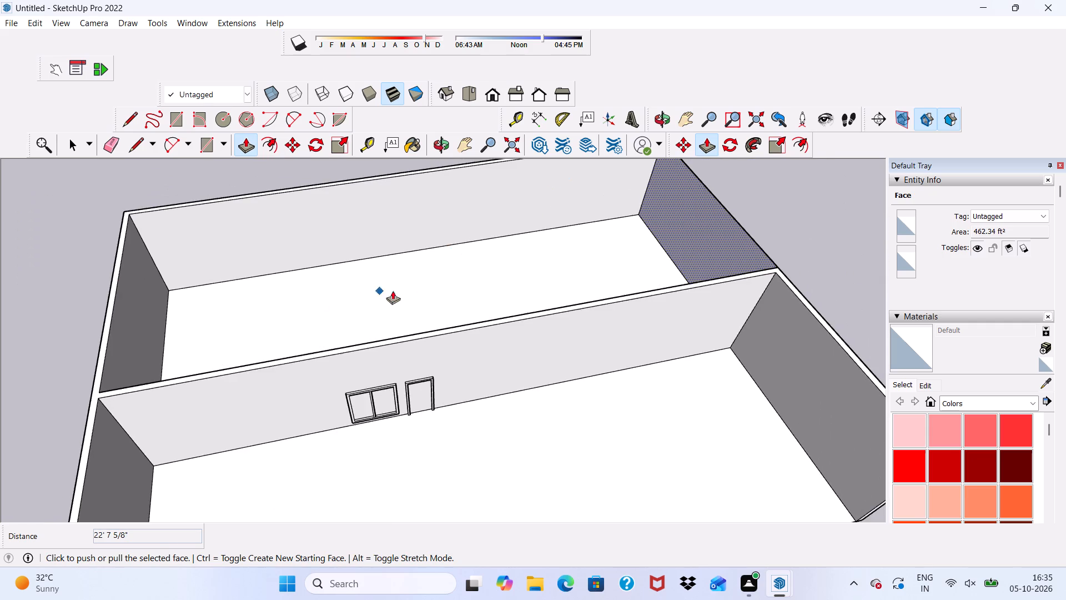
pyautogui.moveTo(410, 291); pyautogui.dragTo(263, 189, button='middle')
pyautogui.scroll(-8, 329, 221)
pyautogui.scroll(-2, 568, 221)
pyautogui.scroll(3, 569, 226)
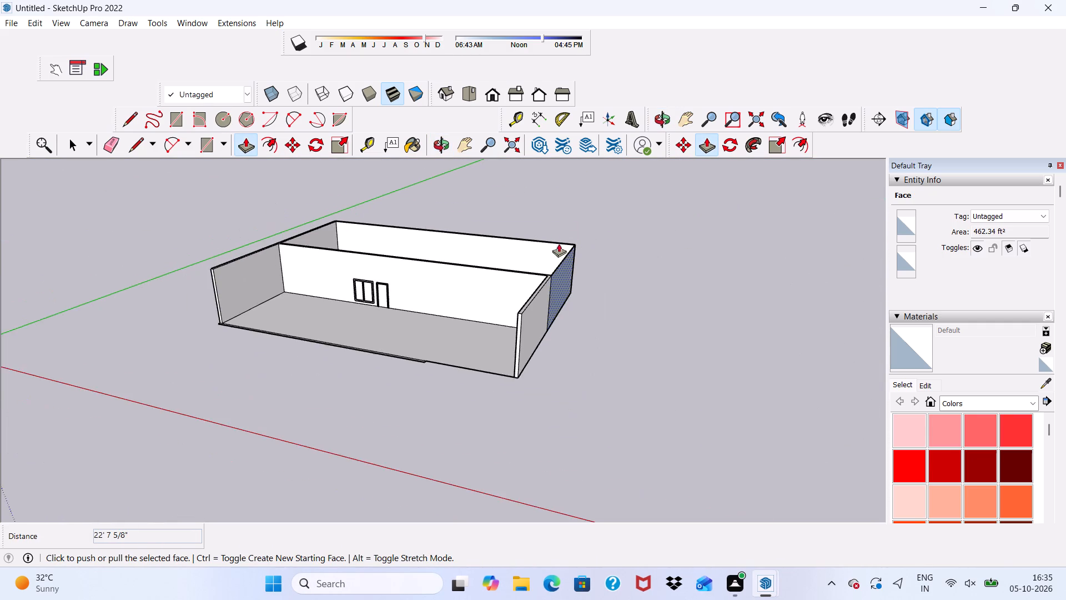
pyautogui.moveTo(537, 254); pyautogui.dragTo(628, 332, button='middle')
pyautogui.scroll(9, 521, 248)
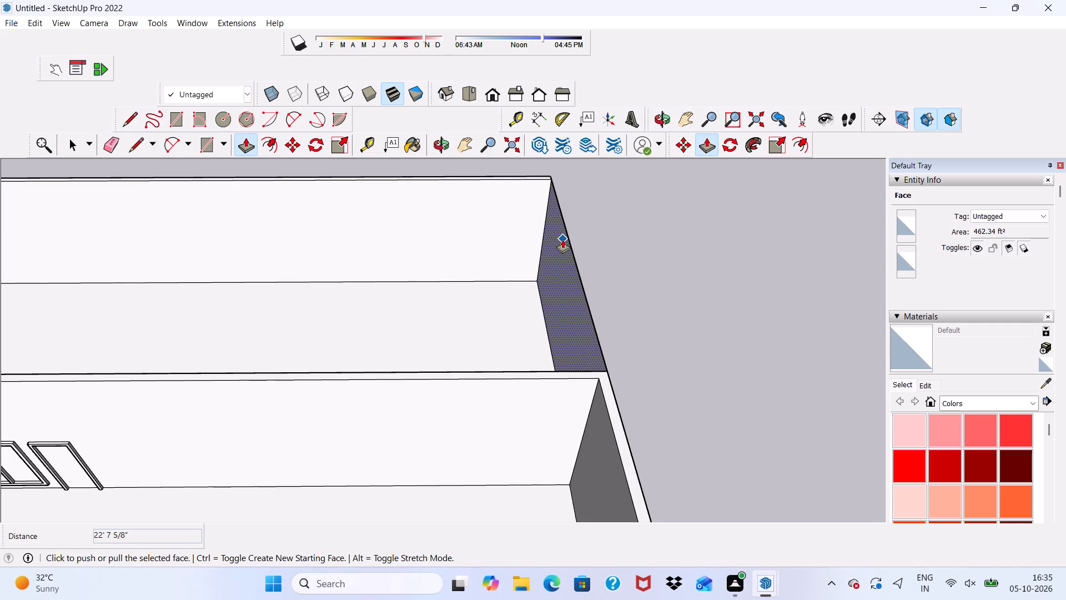
pyautogui.click(569, 255)
pyautogui.scroll(7, 582, 397)
pyautogui.scroll(4, 617, 365)
pyautogui.scroll(-2, 581, 376)
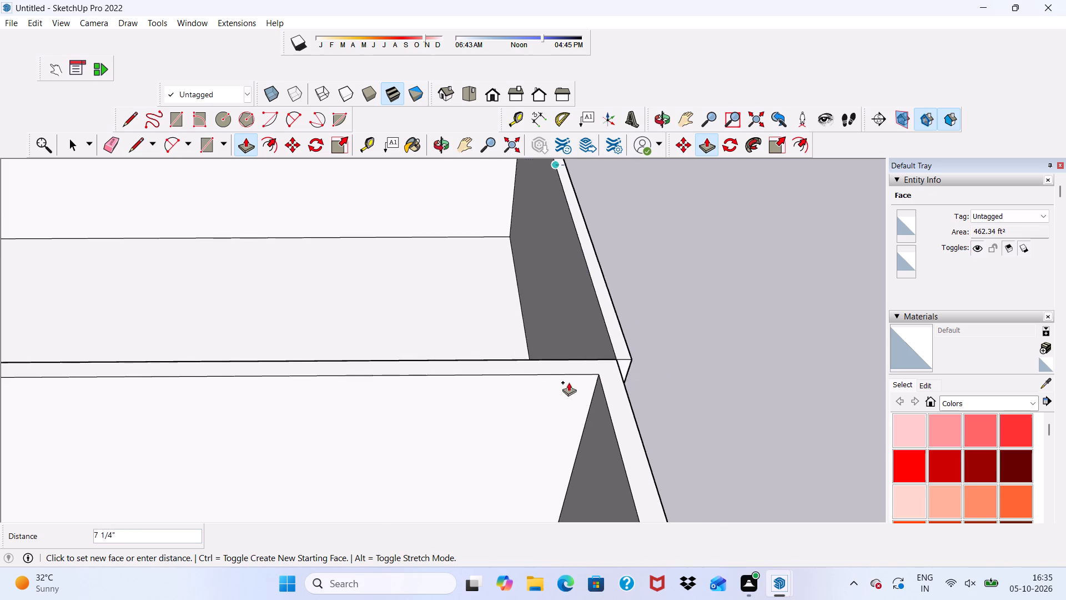
pyautogui.scroll(-3, 569, 382)
pyautogui.middleClick(454, 411)
pyautogui.scroll(2, 480, 385)
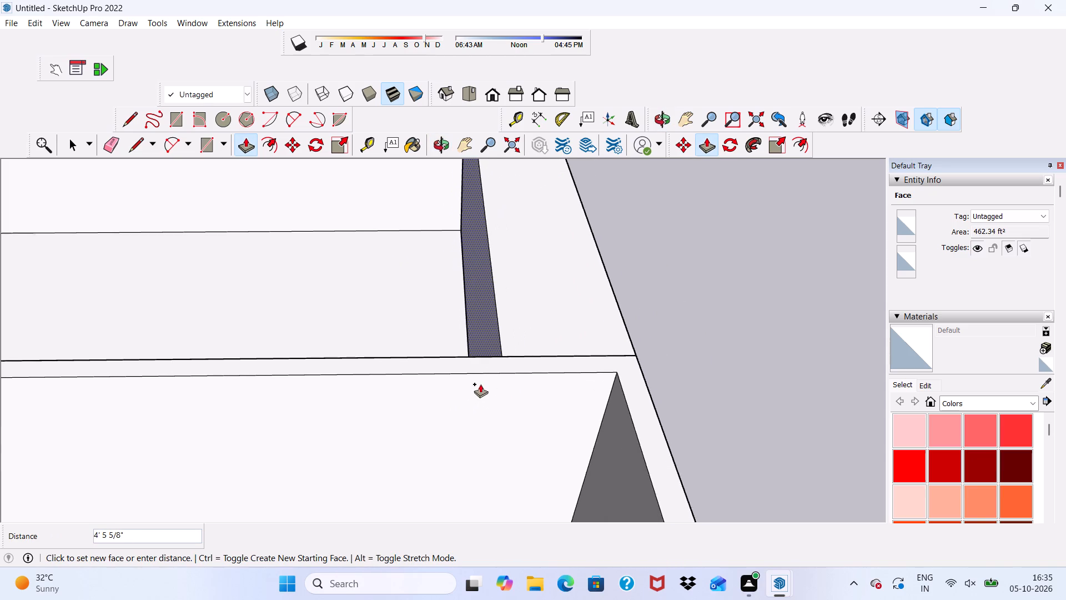
pyautogui.scroll(1, 480, 384)
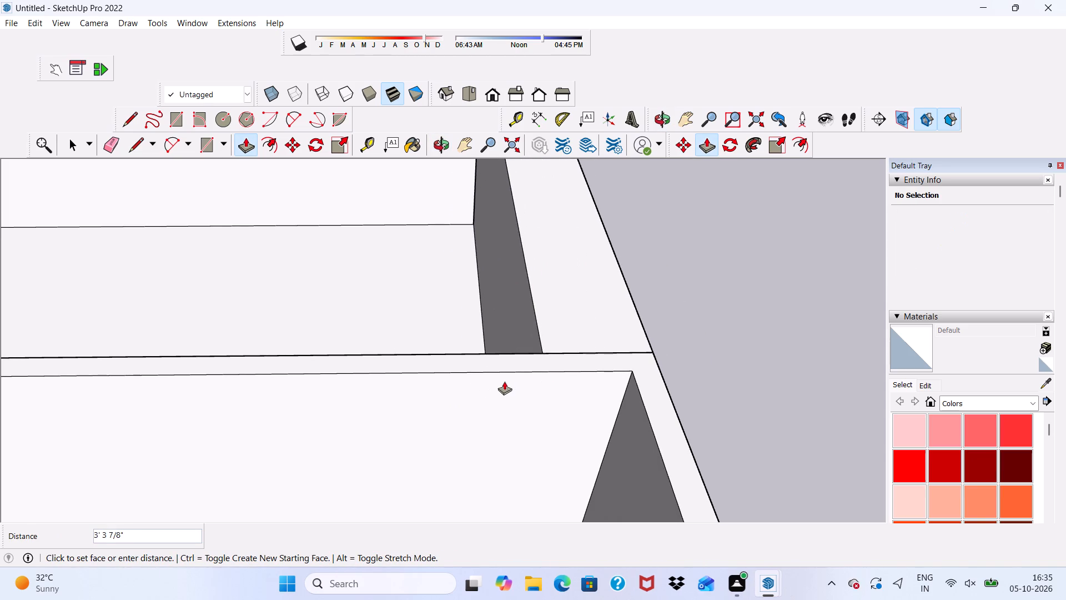
pyautogui.click(630, 377)
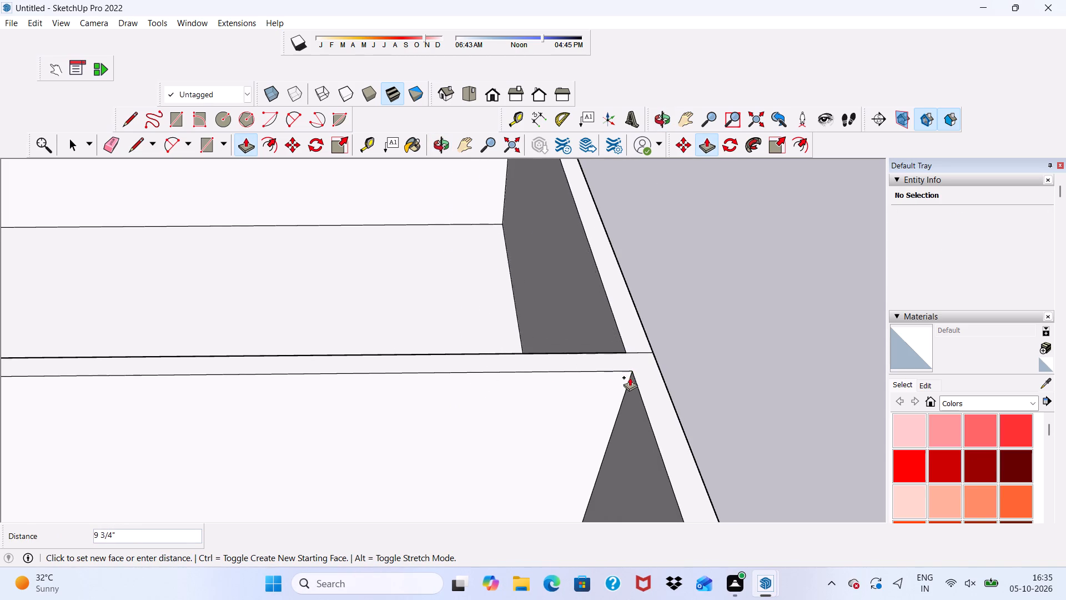
# Examine the widened rooms, the extended side wall and the floor slab edge from several angles and distances.
pyautogui.scroll(-9, 499, 323)
pyautogui.scroll(1, 498, 361)
pyautogui.scroll(-5, 500, 364)
pyautogui.moveTo(510, 389); pyautogui.dragTo(491, 207, button='middle')
pyautogui.scroll(-11, 496, 232)
pyautogui.moveTo(429, 384); pyautogui.dragTo(510, 448, button='middle')
pyautogui.scroll(8, 438, 324)
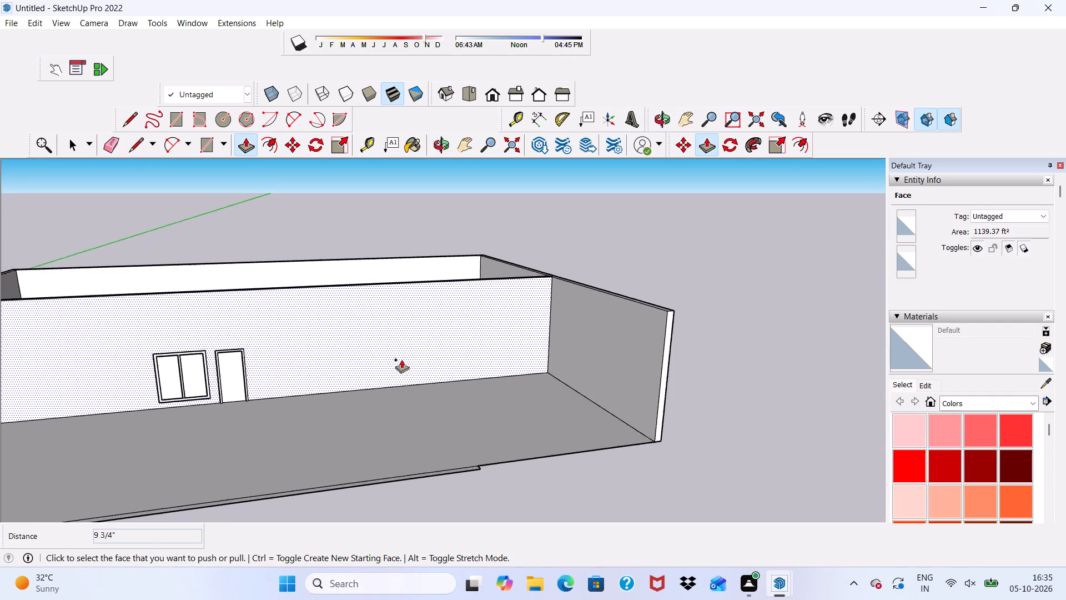
pyautogui.scroll(1, 401, 359)
pyautogui.scroll(-4, 322, 316)
pyautogui.scroll(3, 330, 323)
pyautogui.scroll(-1, 339, 319)
pyautogui.scroll(2, 405, 306)
pyautogui.scroll(-3, 452, 293)
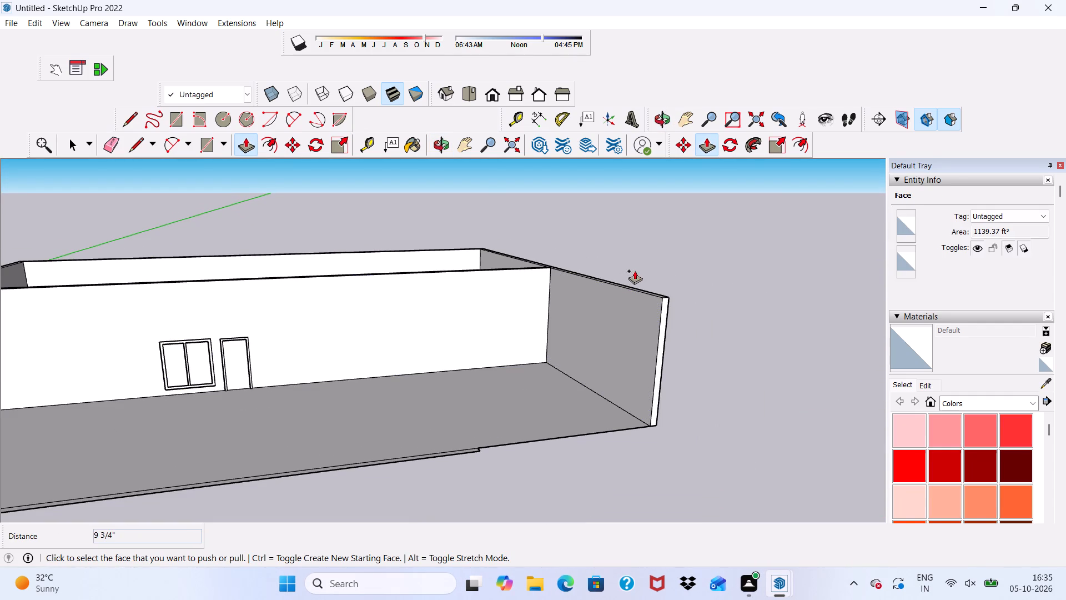
pyautogui.press('space')
pyautogui.scroll(-1, 580, 309)
pyautogui.moveTo(506, 334); pyautogui.dragTo(396, 304, button='middle')
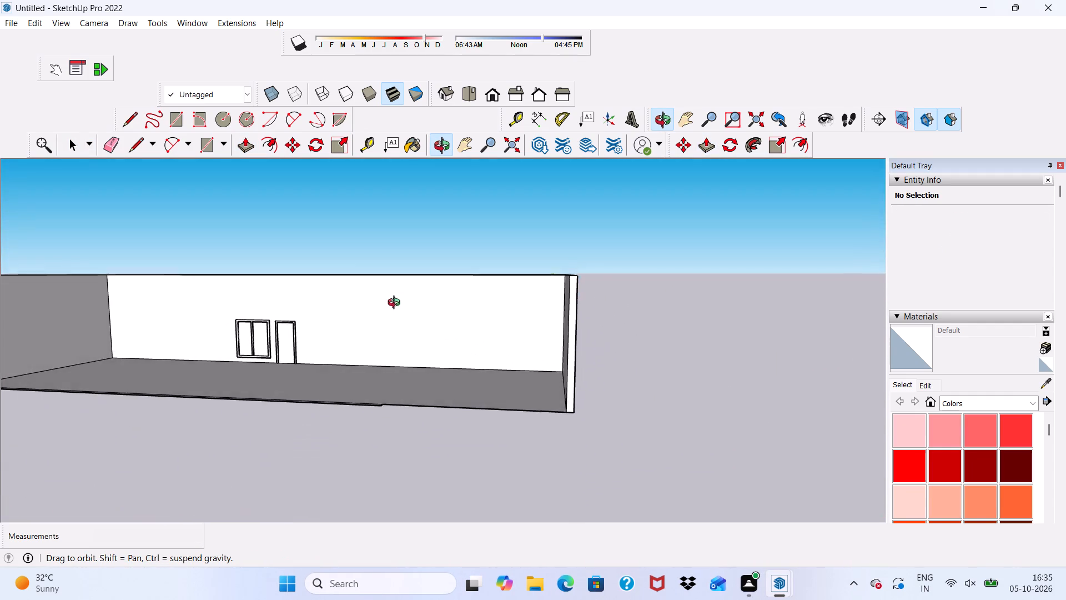
pyautogui.moveTo(396, 304); pyautogui.dragTo(393, 312, button='middle')
pyautogui.scroll(2, 393, 312)
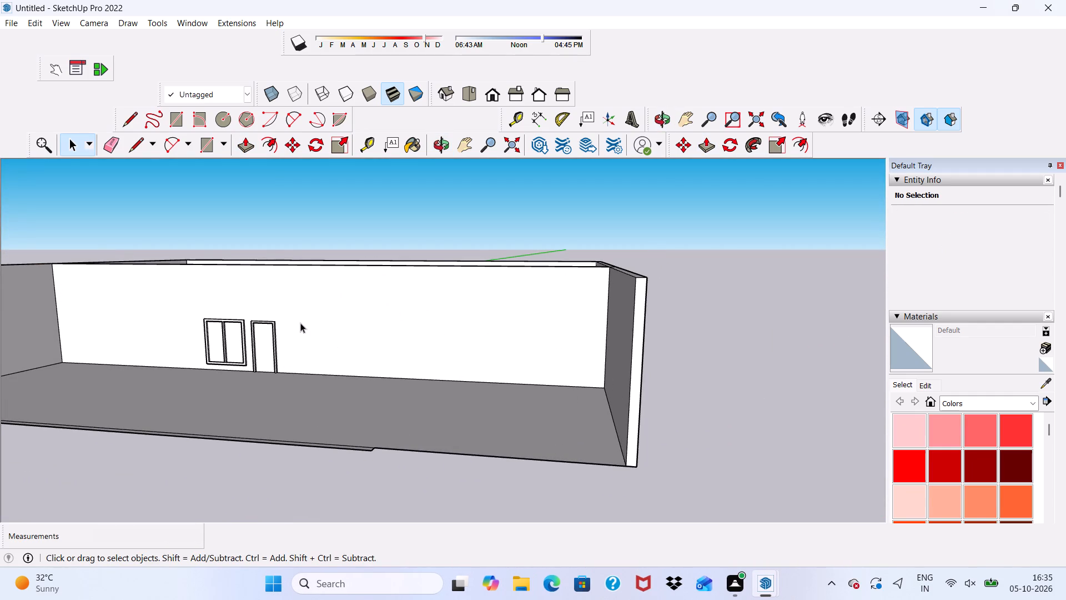
pyautogui.scroll(3, 185, 332)
pyautogui.scroll(-2, 247, 349)
pyautogui.scroll(1, 256, 364)
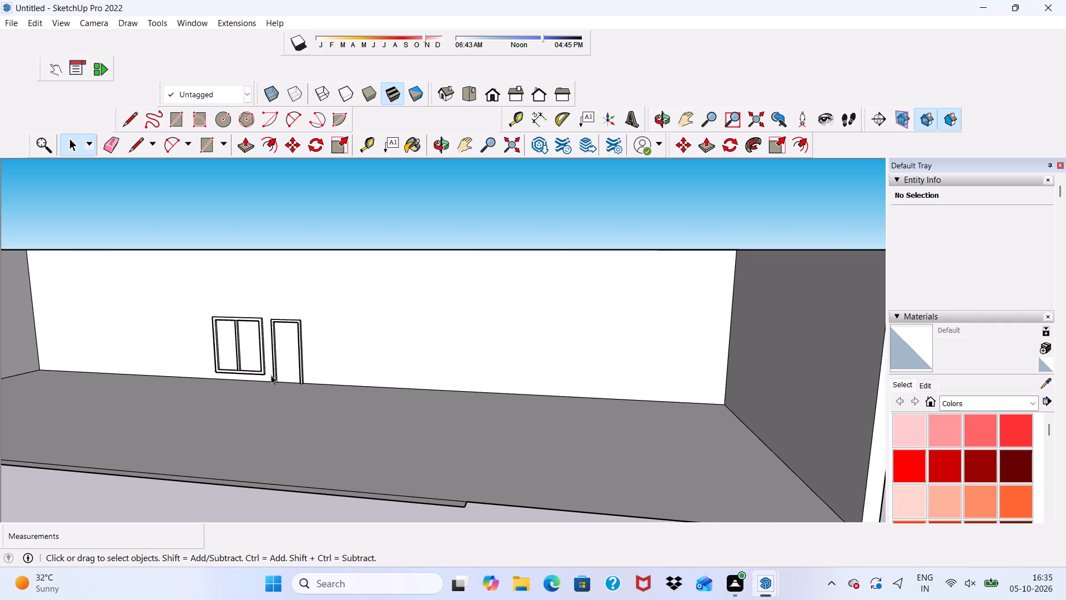
pyautogui.moveTo(298, 368); pyautogui.dragTo(314, 333, button='middle')
pyautogui.scroll(3, 358, 379)
pyautogui.scroll(-5, 368, 367)
pyautogui.moveTo(379, 384); pyautogui.dragTo(312, 426, button='middle')
pyautogui.scroll(9, 329, 466)
pyautogui.scroll(-6, 325, 447)
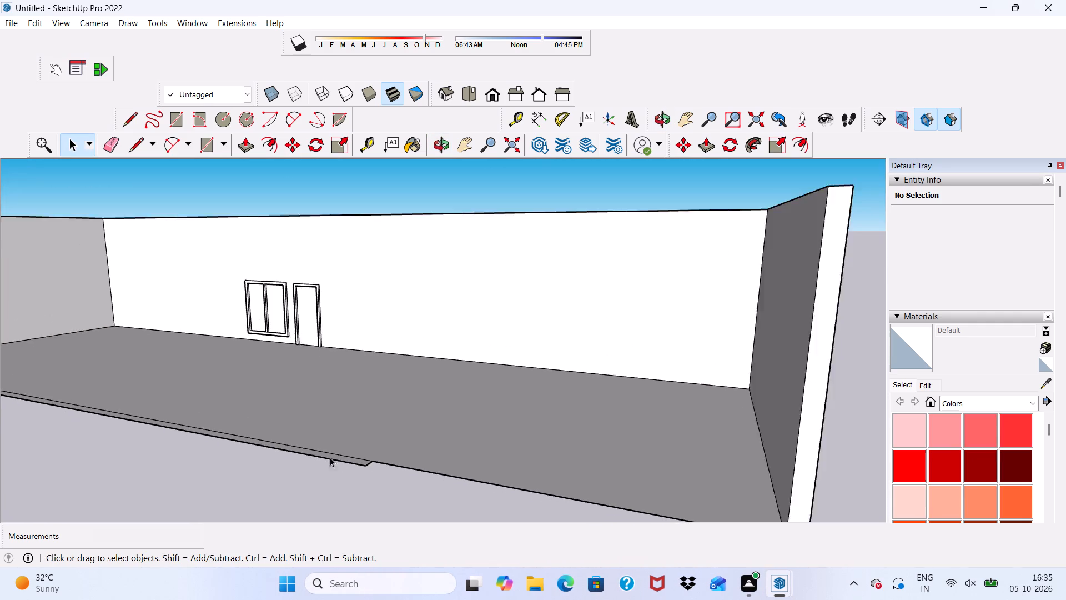
pyautogui.scroll(-4, 330, 457)
pyautogui.moveTo(331, 438); pyautogui.dragTo(465, 439, button='middle')
pyautogui.scroll(-3, 465, 440)
pyautogui.scroll(1, 425, 408)
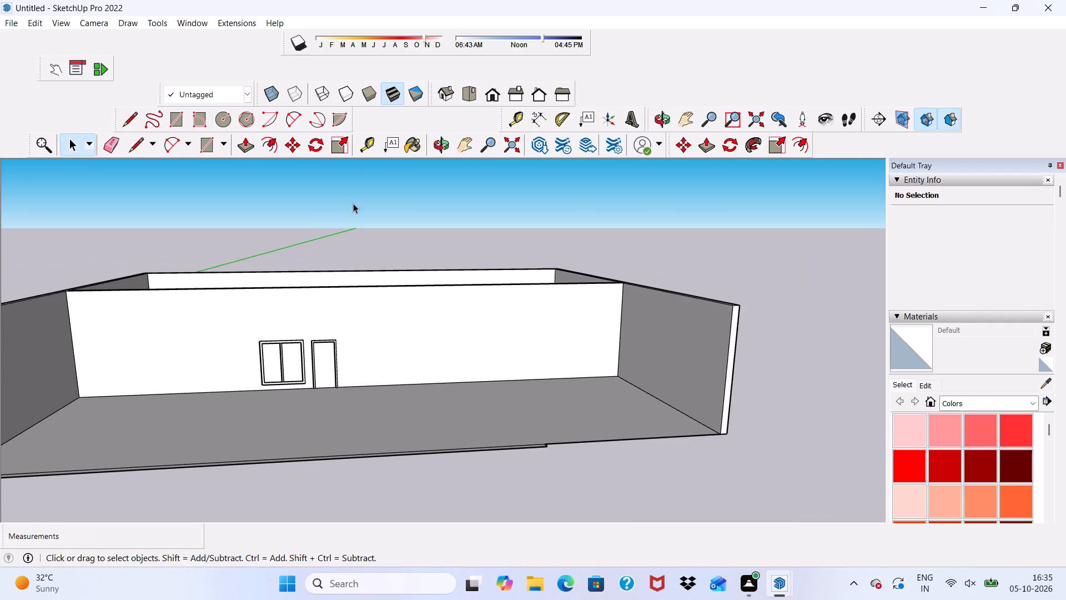
# Switch to the standard Front view showing the whole ground-floor elevation.
pyautogui.click(494, 92)
pyautogui.scroll(-3, 451, 289)
pyautogui.scroll(-6, 286, 406)
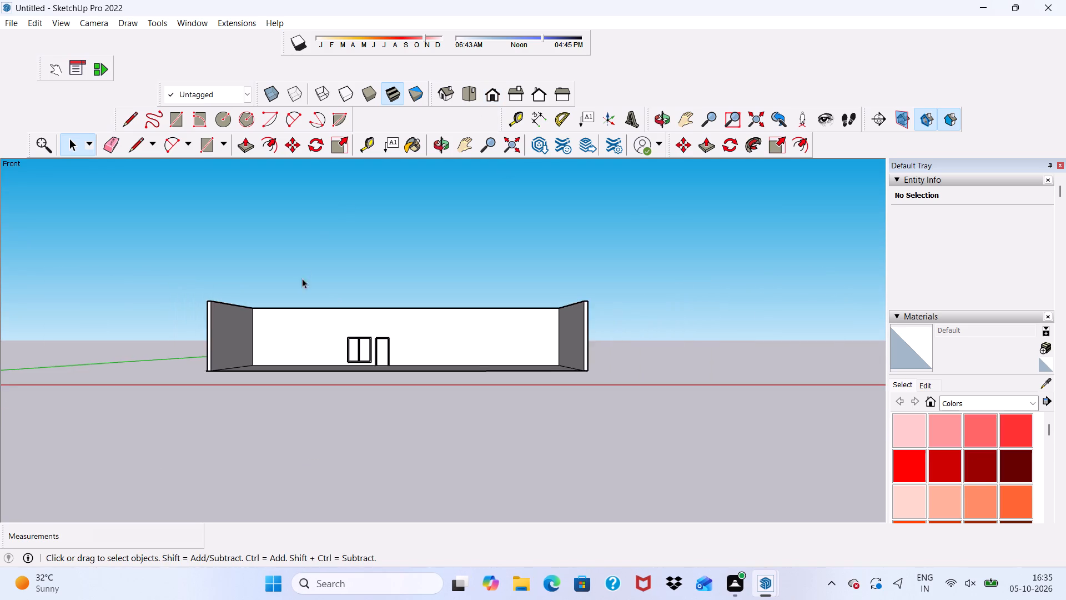
# Draw a rectangle across the wall tops, about 81' 7/8" by 59' 3", from the rear outer corner to the diagonally opposite front corner.
pyautogui.moveTo(302, 278); pyautogui.dragTo(331, 378, button='middle')
pyautogui.scroll(-1, 336, 374)
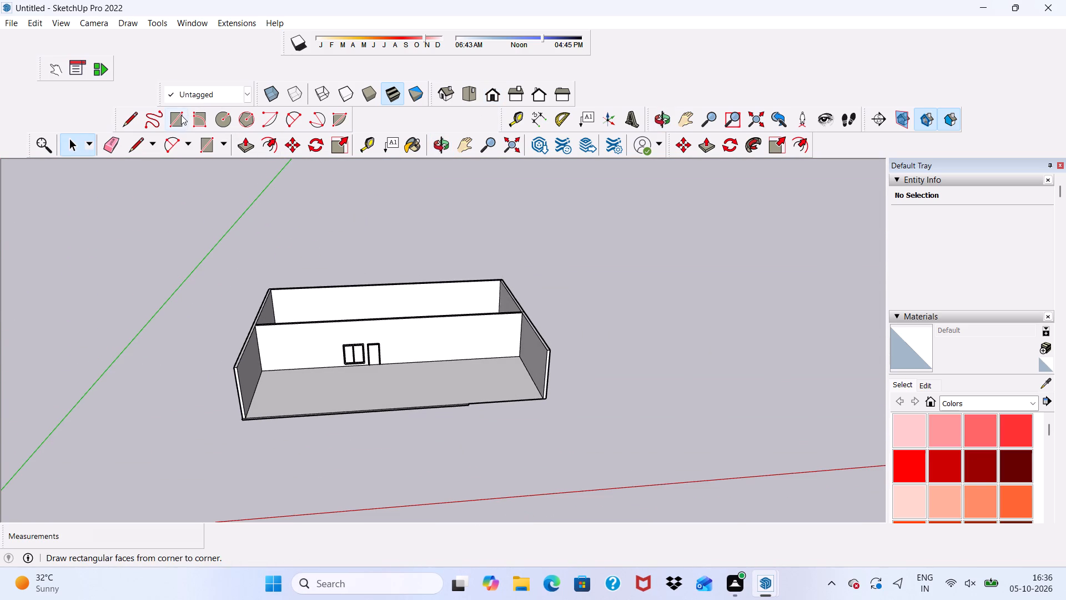
pyautogui.click(181, 115)
pyautogui.scroll(2, 331, 287)
pyautogui.scroll(-1, 331, 287)
pyautogui.scroll(6, 331, 287)
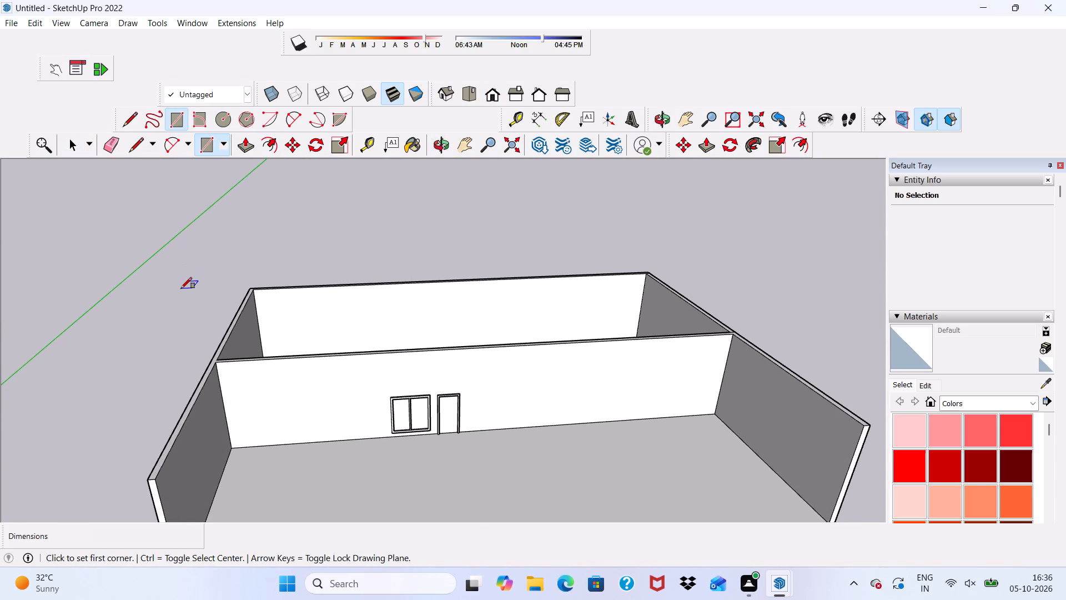
pyautogui.scroll(-2, 182, 290)
pyautogui.scroll(7, 218, 286)
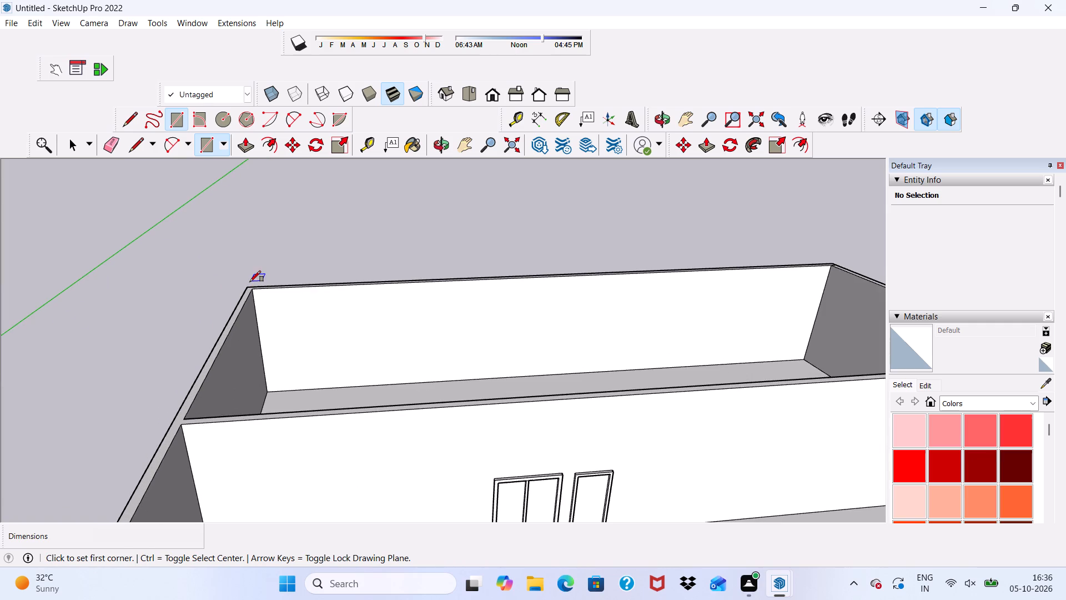
pyautogui.click(248, 287)
pyautogui.scroll(-3, 320, 296)
pyautogui.scroll(1, 349, 303)
pyautogui.scroll(-1, 353, 304)
pyautogui.scroll(-6, 525, 282)
pyautogui.scroll(1, 590, 311)
pyautogui.scroll(-2, 593, 314)
pyautogui.scroll(1, 599, 317)
pyautogui.scroll(2, 648, 310)
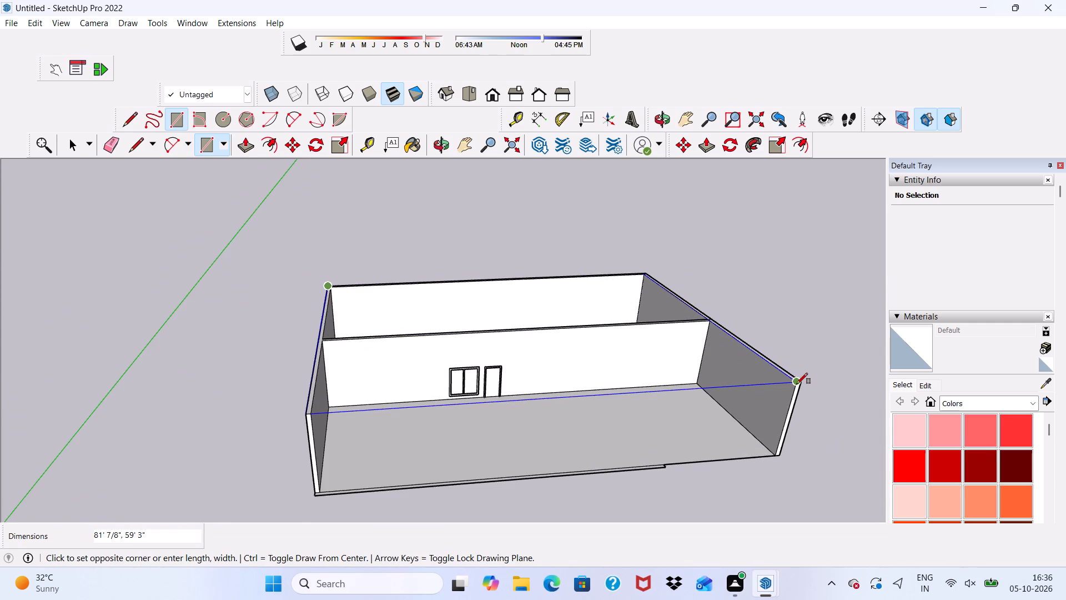
pyautogui.click(797, 384)
pyautogui.scroll(1, 587, 350)
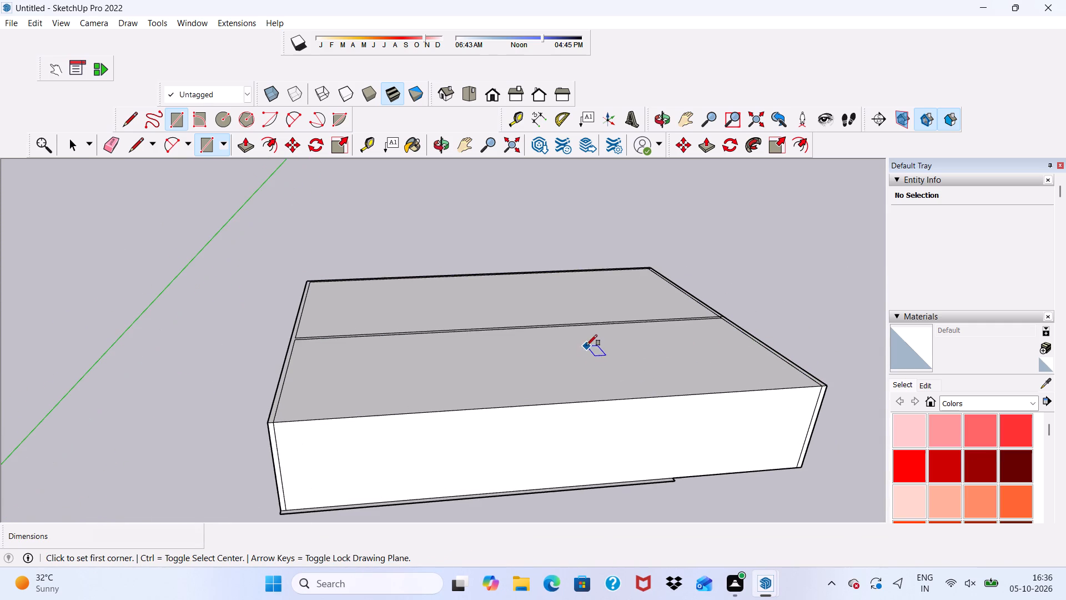
# Delete the vertical face closing off the open front of the room.
pyautogui.press('space')
pyautogui.click(576, 455)
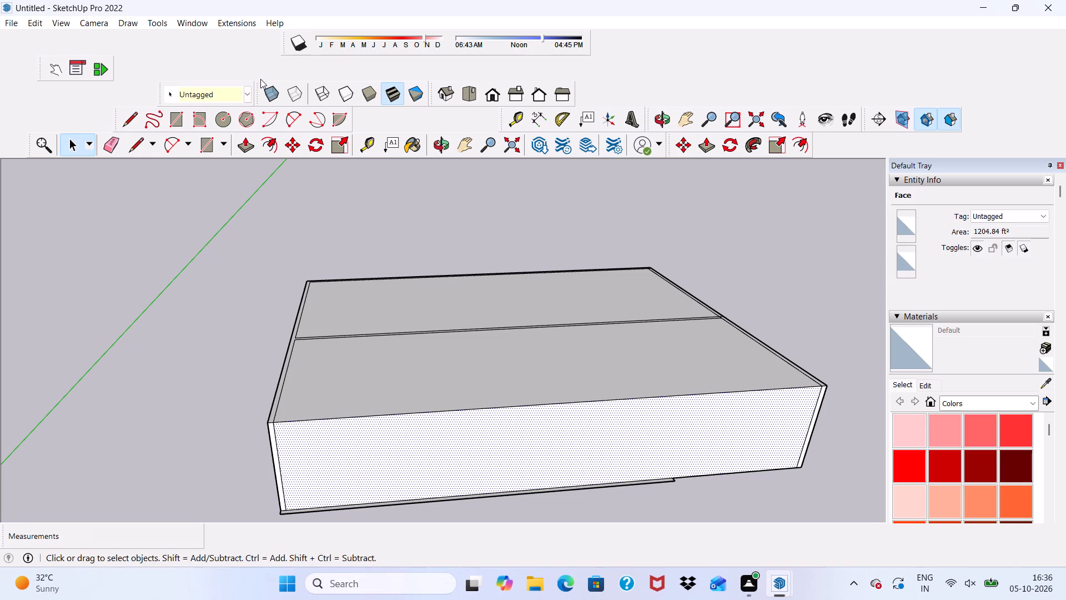
pyautogui.press('Delete')
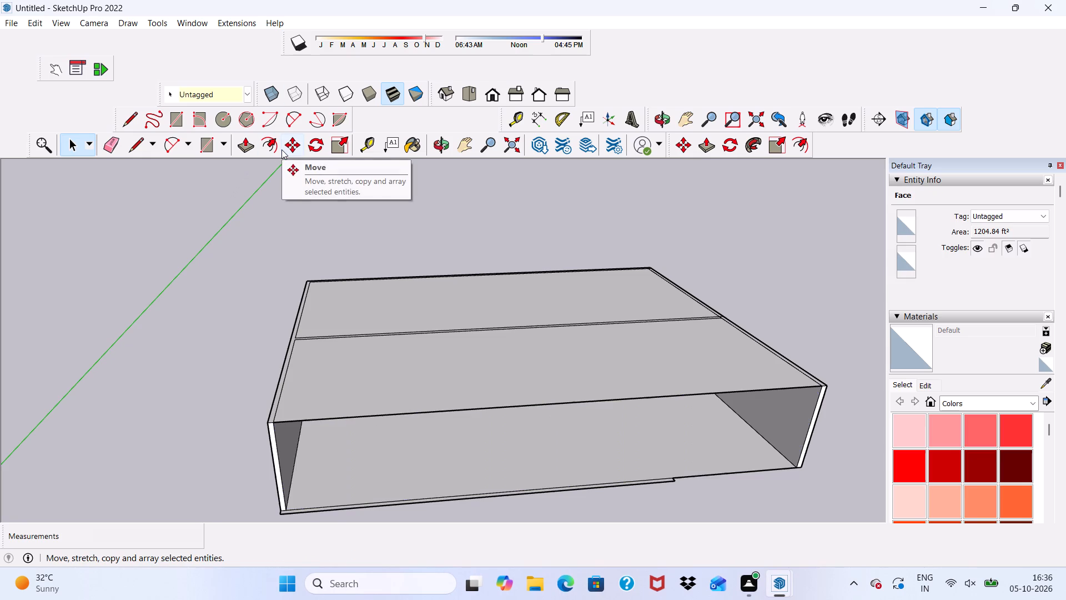
# Push/Pull the roof face over the back room upward by 1'.
pyautogui.scroll(1, 280, 148)
pyautogui.scroll(-4, 280, 148)
pyautogui.scroll(4, 445, 291)
pyautogui.scroll(-1, 315, 475)
pyautogui.moveTo(313, 479); pyautogui.dragTo(505, 471, button='middle')
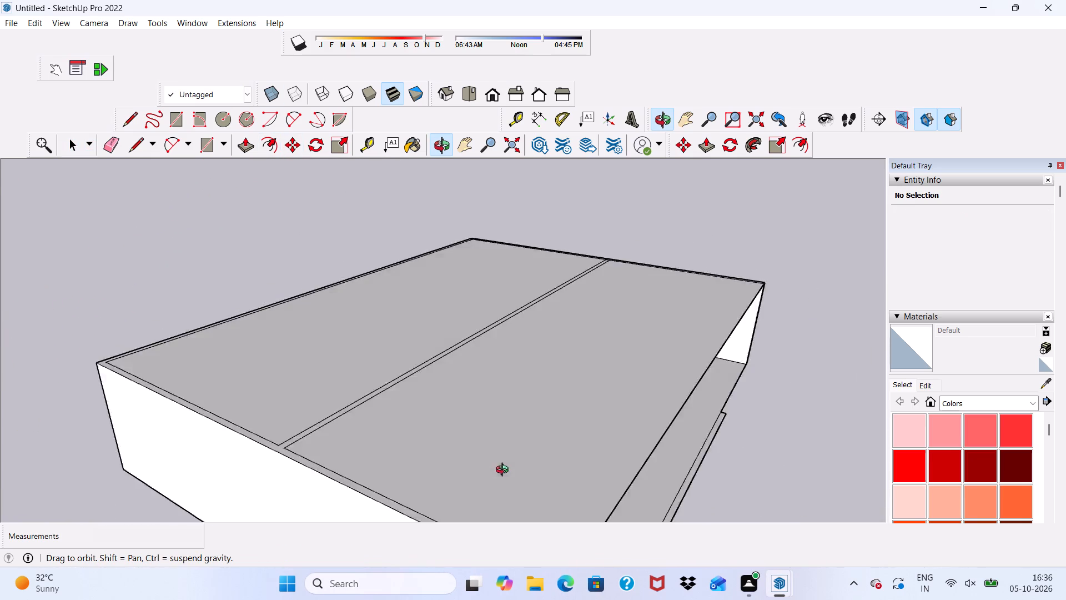
pyautogui.moveTo(505, 471); pyautogui.dragTo(219, 549, button='middle')
pyautogui.scroll(2, 363, 335)
pyautogui.click(393, 278)
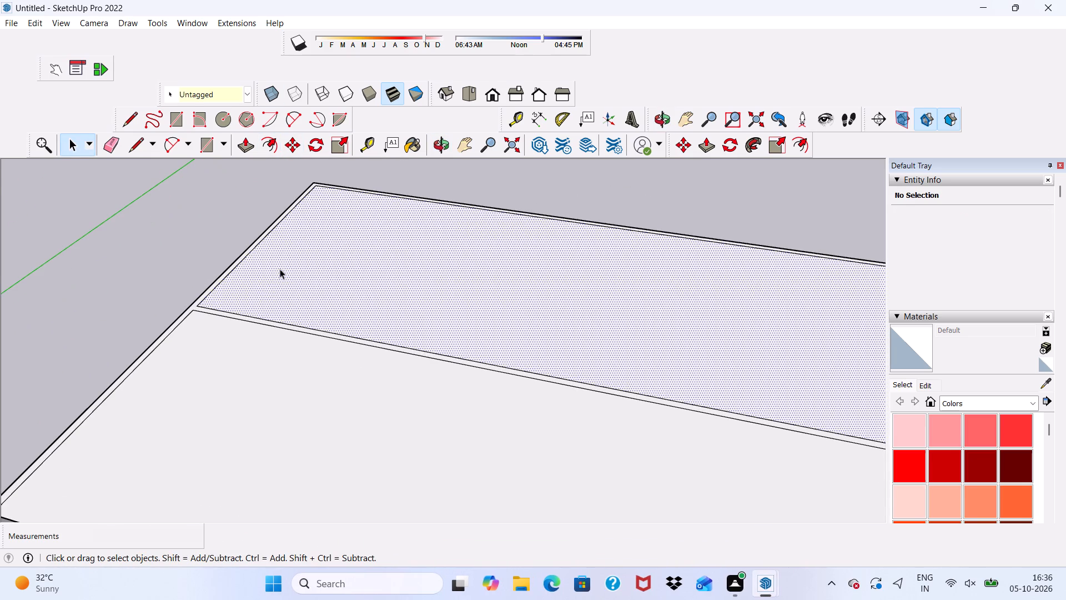
pyautogui.scroll(-1, 237, 304)
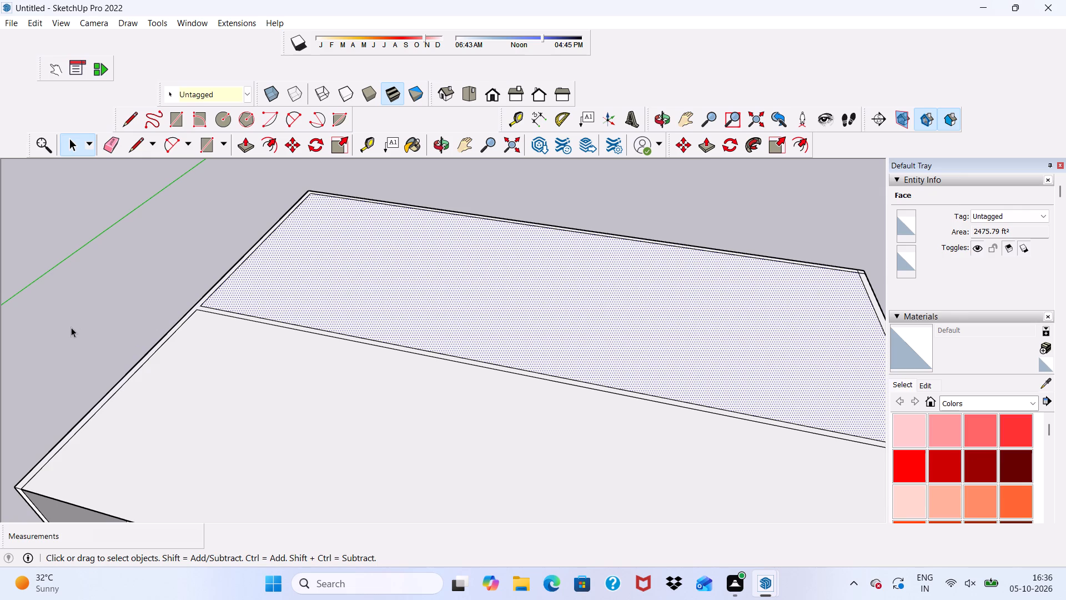
pyautogui.scroll(-2, 58, 332)
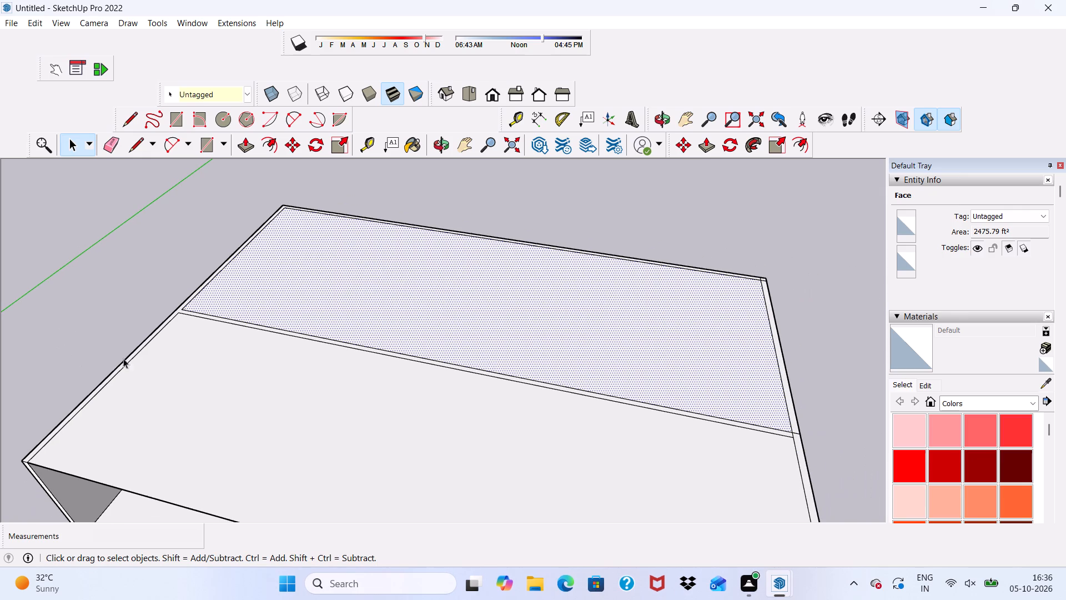
pyautogui.click(245, 137)
pyautogui.scroll(1, 298, 241)
pyautogui.click(296, 260)
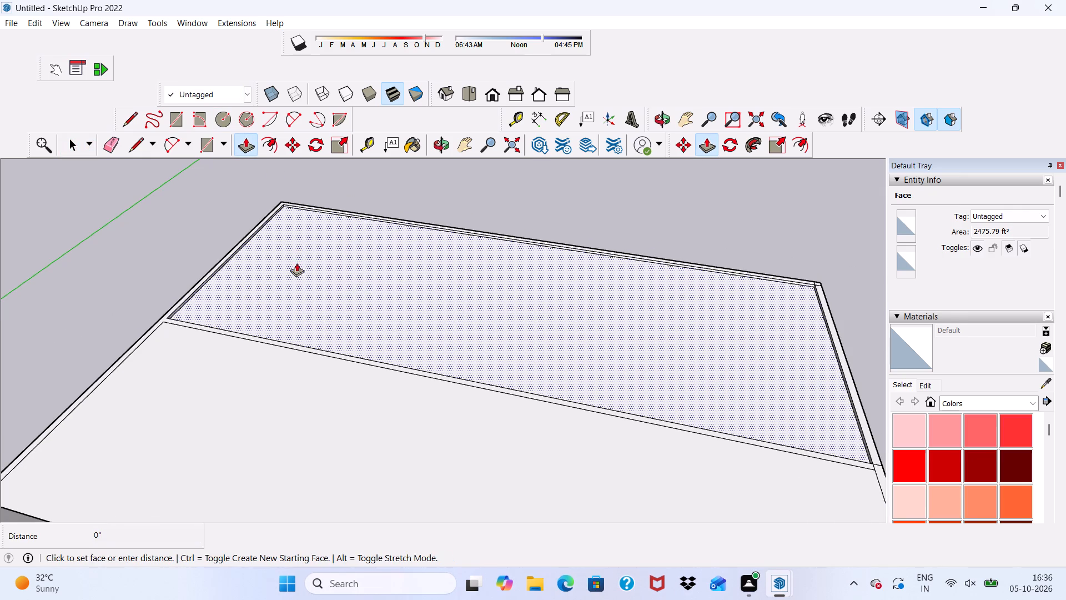
pyautogui.hotkey('ctrl', 'z')
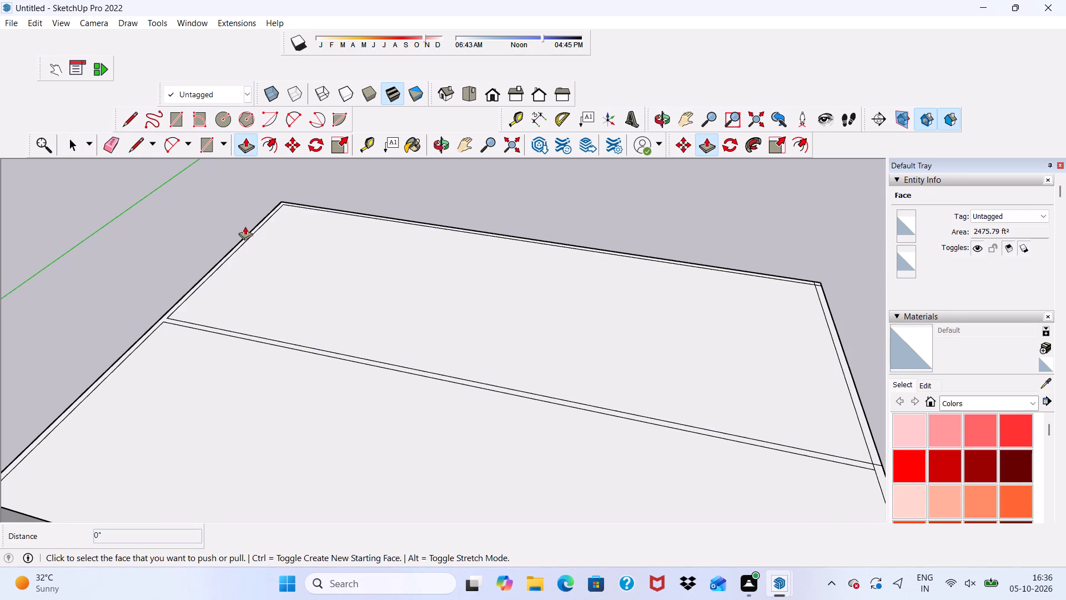
pyautogui.click(278, 272)
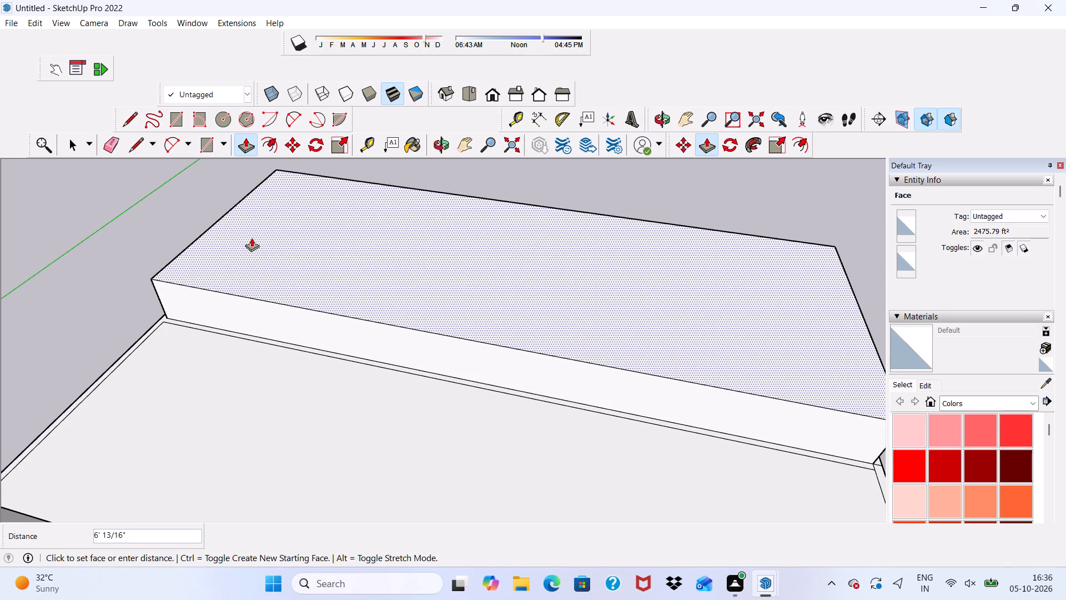
pyautogui.write("1'")
pyautogui.press('Return')
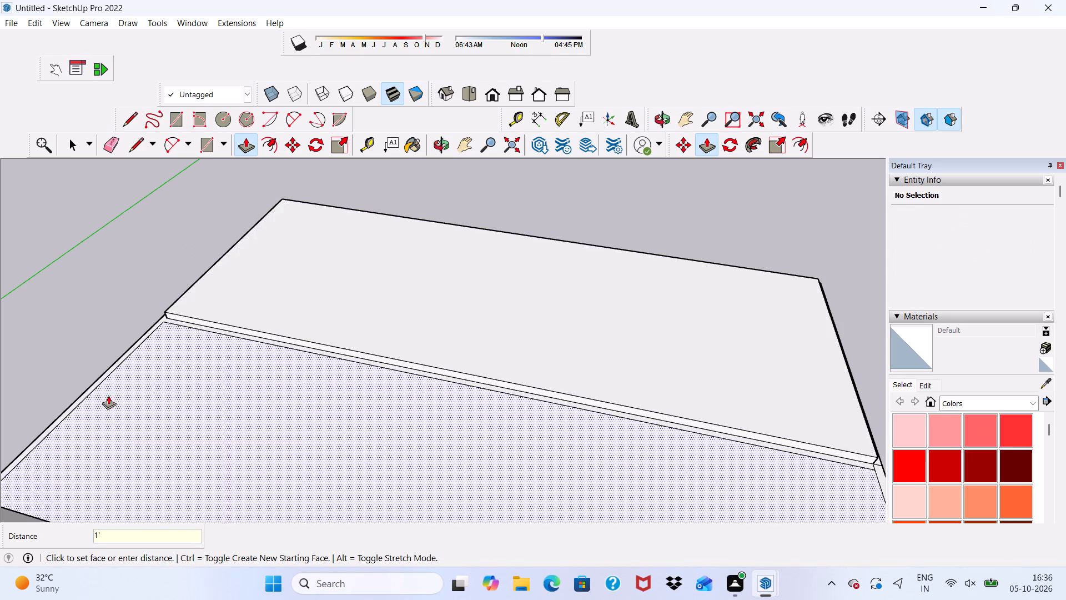
# Push/Pull the raised roof slab's front edge face forward by about 27' 8 1/8", covering the front room up to the open front.
pyautogui.scroll(2, 110, 436)
pyautogui.scroll(-2, 115, 436)
pyautogui.scroll(13, 118, 434)
pyautogui.click(239, 261)
pyautogui.scroll(-3, 239, 261)
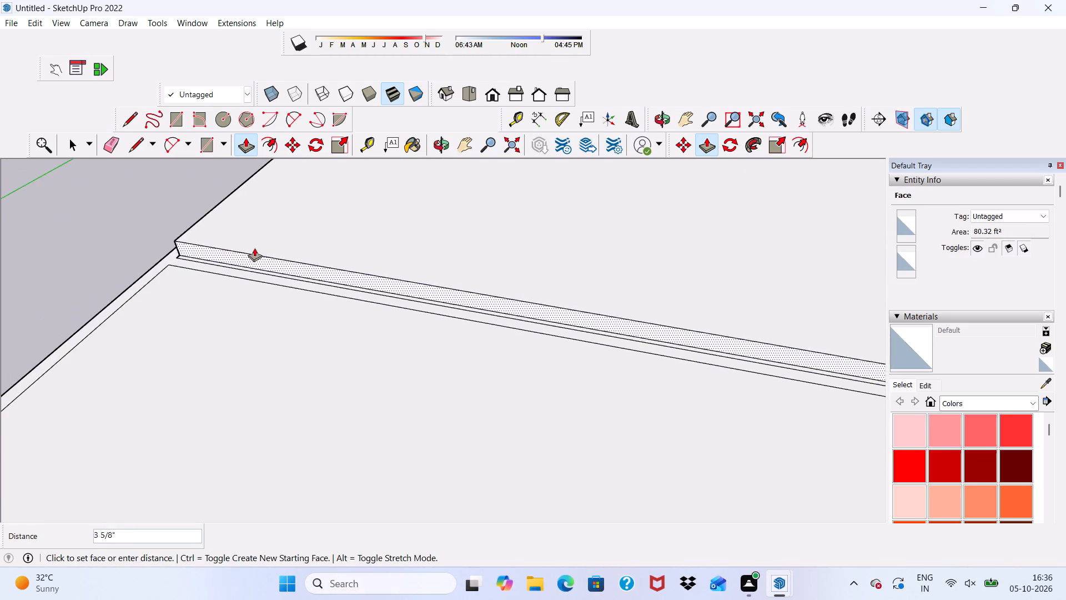
pyautogui.scroll(-4, 254, 248)
pyautogui.scroll(1, 233, 236)
pyautogui.scroll(-1, 232, 243)
pyautogui.scroll(5, 232, 250)
pyautogui.scroll(-5, 232, 256)
pyautogui.scroll(1, 184, 293)
pyautogui.scroll(-5, 184, 298)
pyautogui.scroll(1, 181, 274)
pyautogui.scroll(-5, 186, 278)
pyautogui.scroll(1, 194, 253)
pyautogui.scroll(-3, 194, 274)
pyautogui.scroll(4, 143, 378)
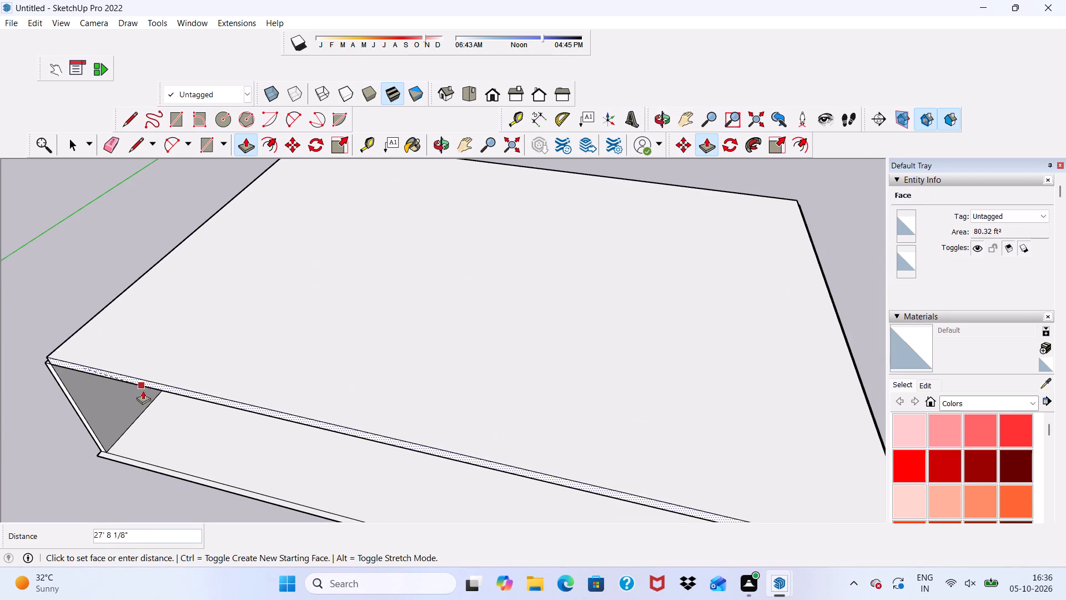
pyautogui.click(147, 389)
# Push/Pull the roof slab's edge on the left side of the house outward by 9", flush with the side wall's outer face.
pyautogui.moveTo(85, 374); pyautogui.dragTo(471, 247, button='middle')
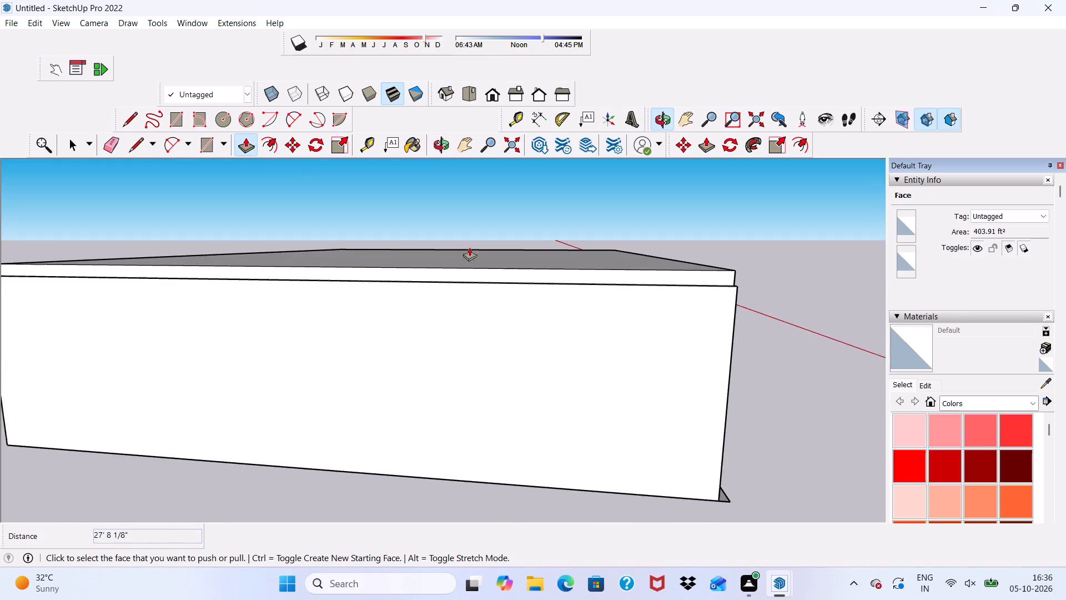
pyautogui.scroll(8, 439, 280)
pyautogui.click(435, 273)
pyautogui.scroll(-1, 434, 284)
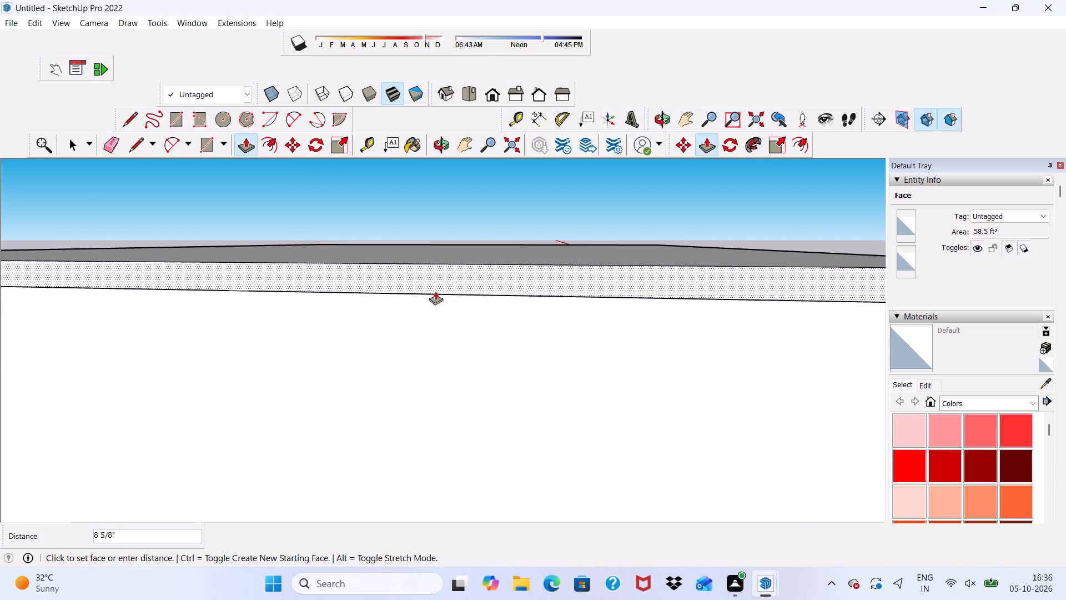
pyautogui.click(433, 301)
pyautogui.scroll(-9, 338, 273)
pyautogui.scroll(1, 455, 275)
pyautogui.scroll(-2, 457, 276)
pyautogui.scroll(6, 125, 311)
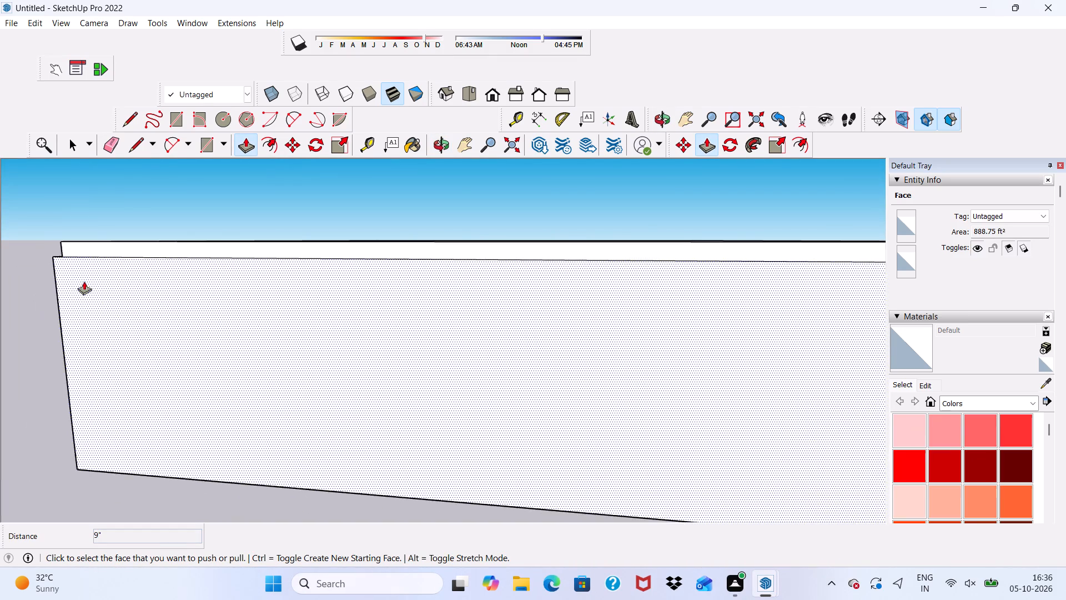
# Push/Pull the roof slab's rear edge outward by 9", flush with the rear wall's outer face.
pyautogui.moveTo(85, 297); pyautogui.dragTo(233, 363, button='middle')
pyautogui.scroll(3, 224, 382)
pyautogui.scroll(-1, 194, 362)
pyautogui.moveTo(193, 363); pyautogui.dragTo(325, 336, button='middle')
pyautogui.scroll(3, 299, 377)
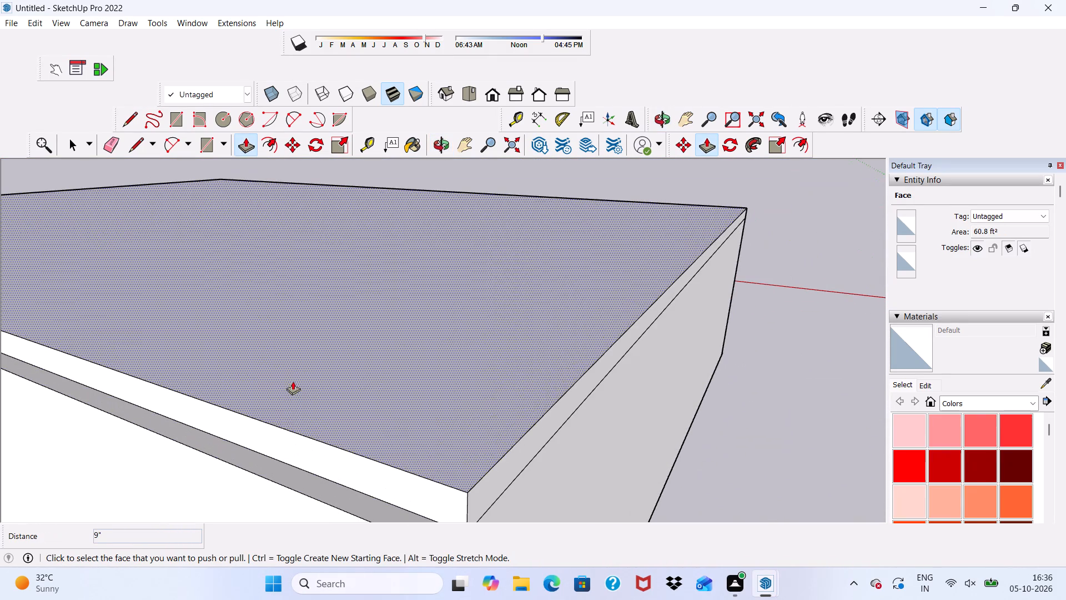
pyautogui.click(276, 432)
pyautogui.click(200, 466)
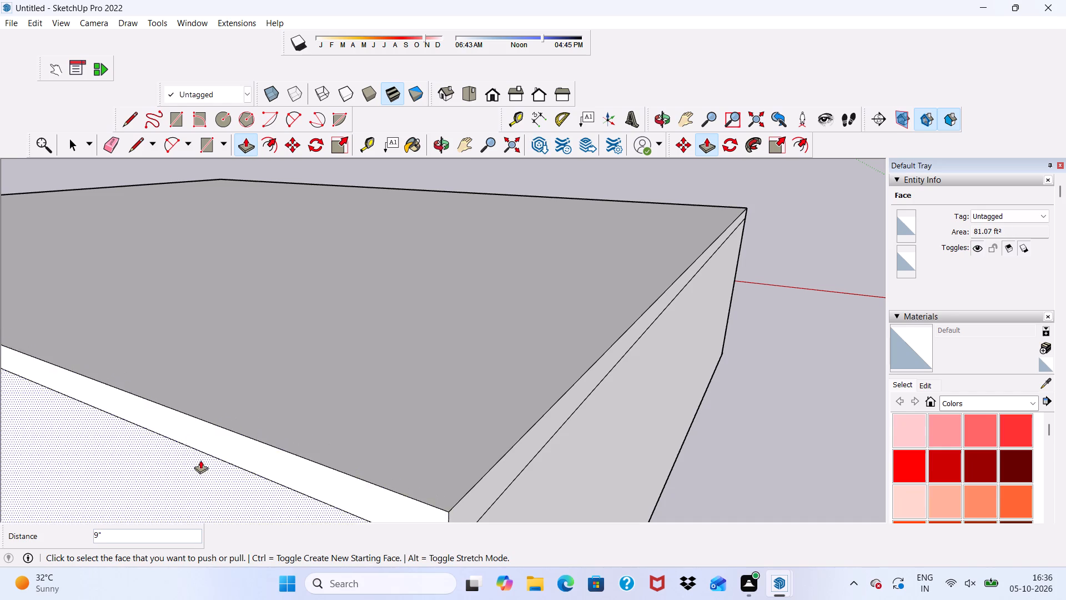
# Push/Pull the roof slab's remaining recessed edge on the right side of the house outward by 9 3/4", flush with the side wall.
pyautogui.scroll(-13, 182, 402)
pyautogui.scroll(1, 83, 421)
pyautogui.scroll(-4, 93, 430)
pyautogui.moveTo(145, 440); pyautogui.dragTo(515, 375, button='middle')
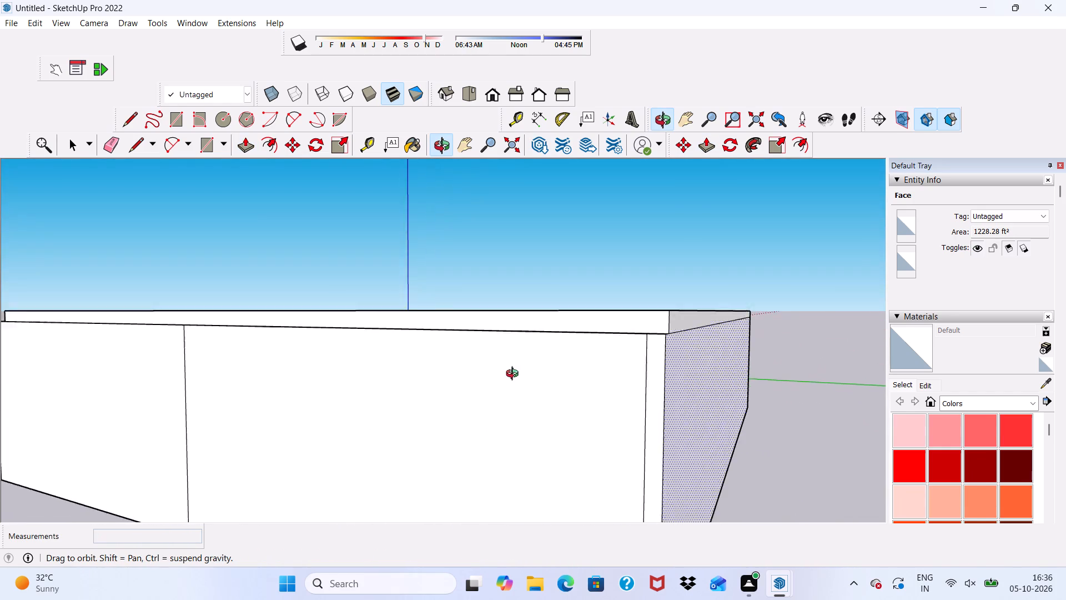
pyautogui.moveTo(515, 375); pyautogui.dragTo(514, 386, button='middle')
pyautogui.scroll(3, 279, 422)
pyautogui.scroll(-4, 225, 396)
pyautogui.moveTo(219, 401); pyautogui.dragTo(617, 354, button='middle')
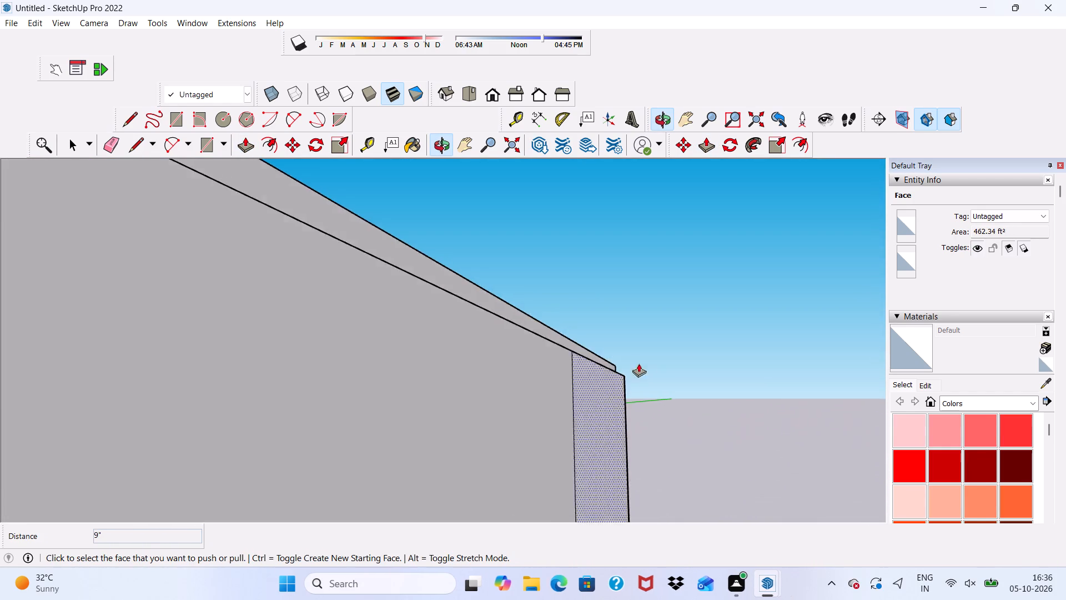
pyautogui.scroll(1, 326, 353)
pyautogui.scroll(-13, 338, 362)
pyautogui.moveTo(223, 387); pyautogui.dragTo(276, 468, button='middle')
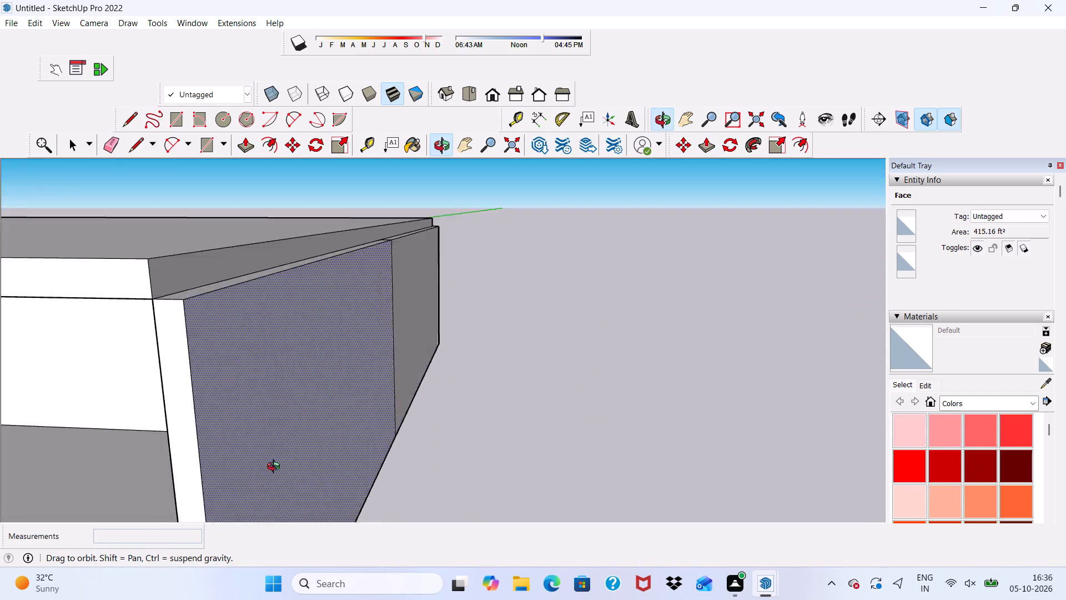
pyautogui.moveTo(276, 468); pyautogui.dragTo(157, 493, button='middle')
pyautogui.scroll(3, 192, 313)
pyautogui.scroll(-9, 197, 283)
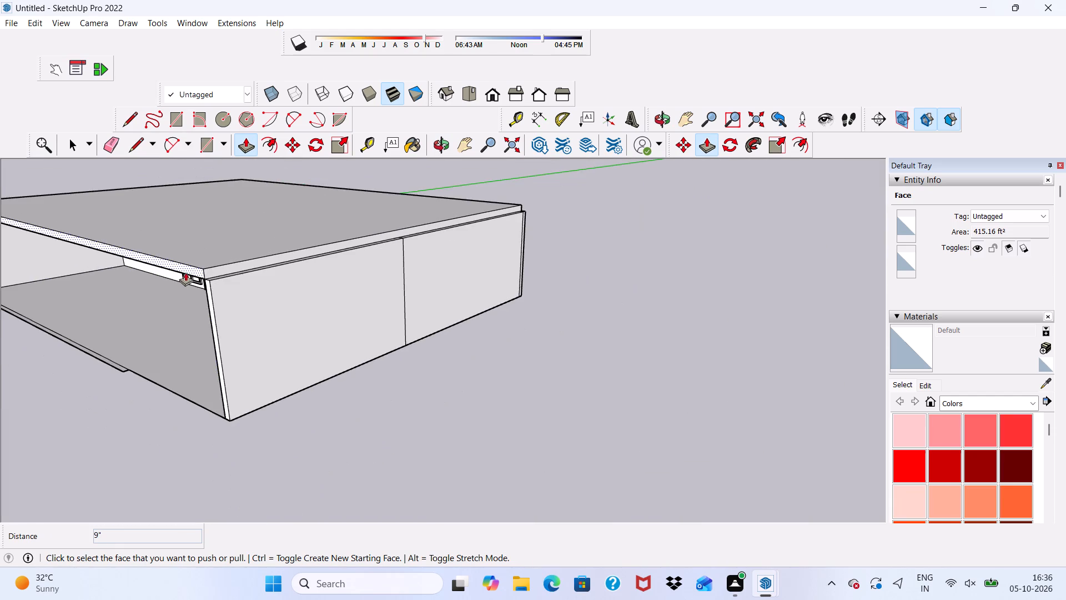
pyautogui.scroll(3, 191, 272)
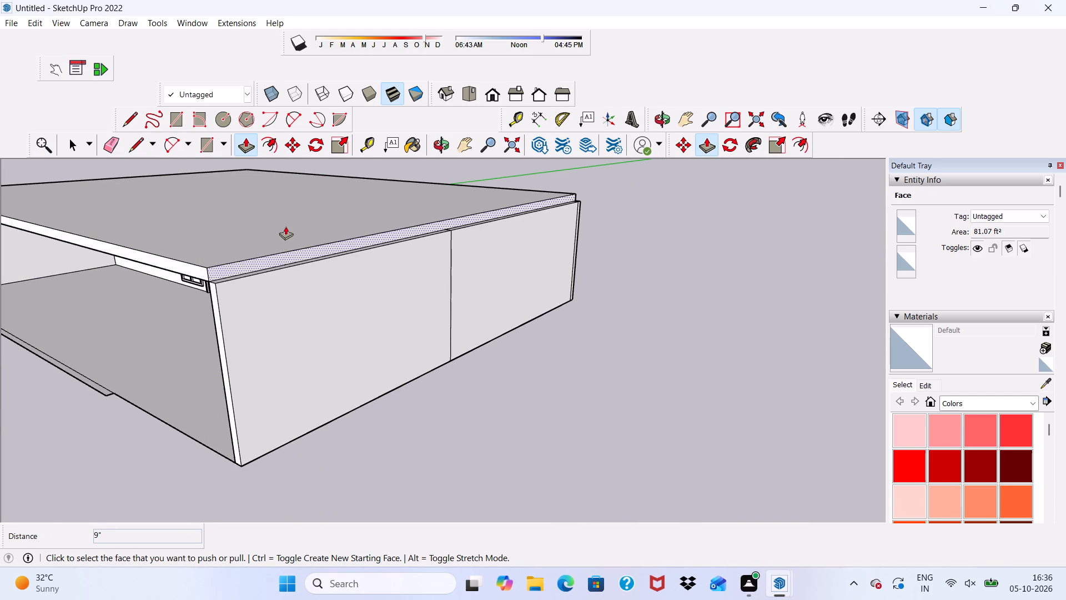
pyautogui.scroll(8, 285, 226)
pyautogui.click(294, 252)
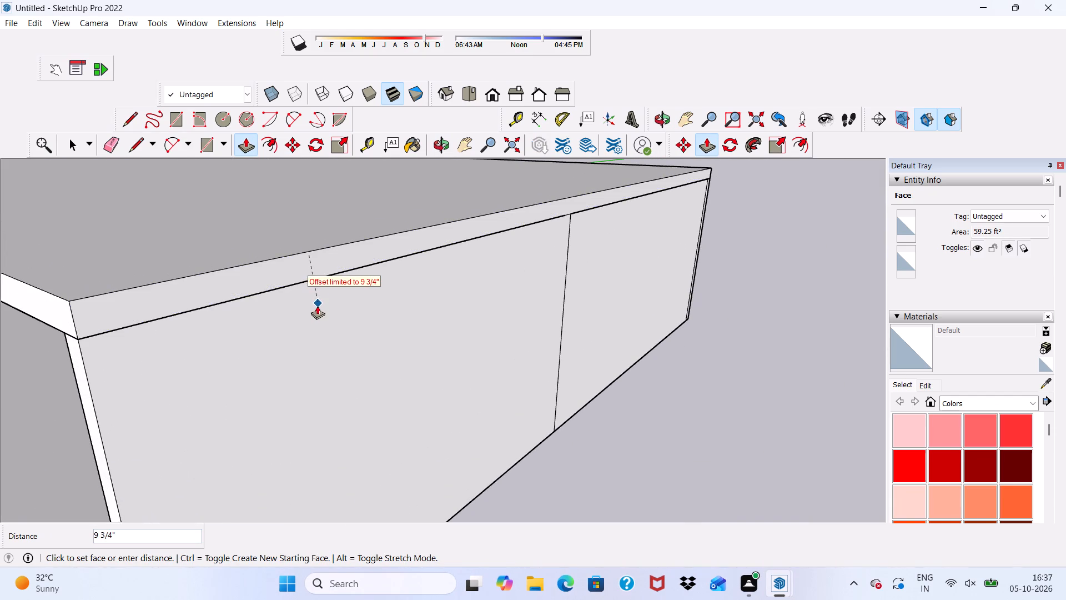
pyautogui.click(316, 308)
pyautogui.scroll(-3, 299, 280)
pyautogui.moveTo(289, 297); pyautogui.dragTo(184, 277, button='middle')
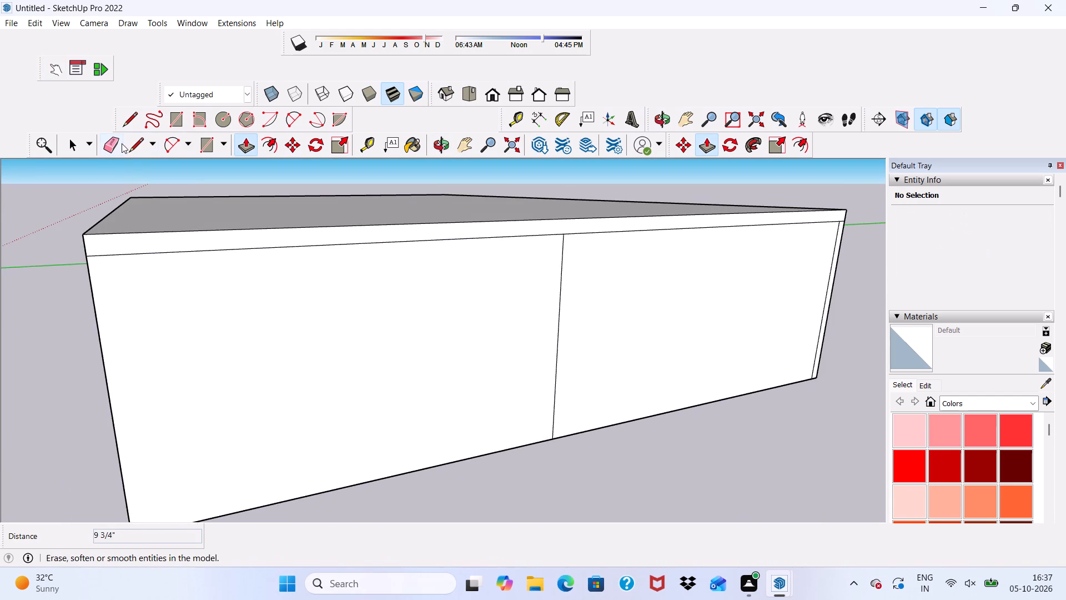
# Erase the two vertical seam lines on the right side wall's outer face, at the partition and near the rear corner.
pyautogui.click(109, 147)
pyautogui.moveTo(529, 321); pyautogui.dragTo(583, 313)
pyautogui.scroll(-4, 330, 267)
pyautogui.scroll(1, 268, 306)
pyautogui.scroll(-3, 250, 322)
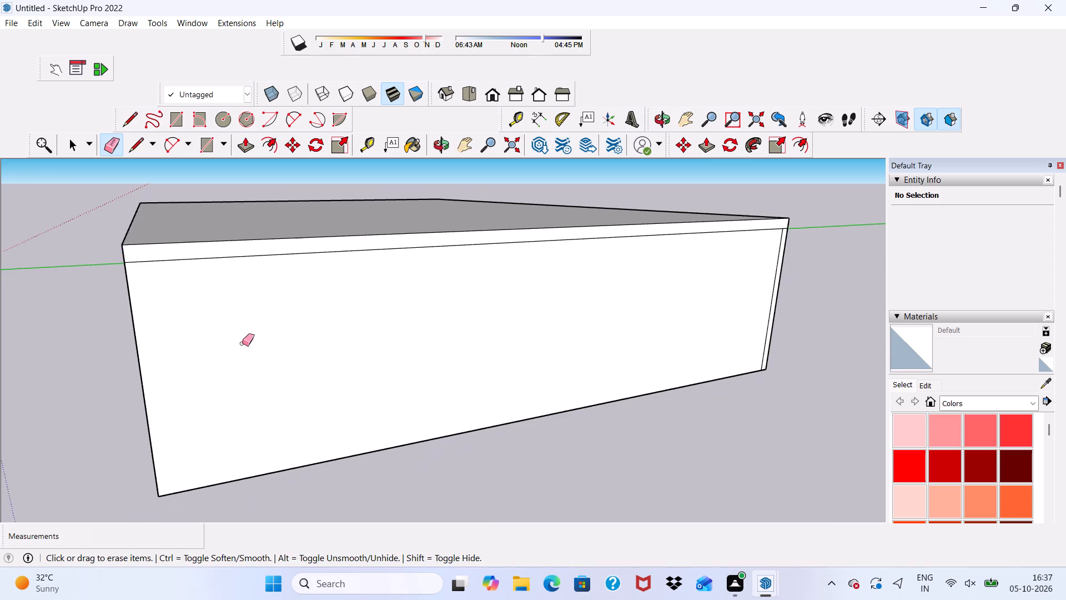
pyautogui.scroll(-5, 242, 343)
pyautogui.moveTo(292, 383); pyautogui.dragTo(275, 366, button='middle')
pyautogui.middleClick(279, 364)
pyautogui.scroll(3, 830, 199)
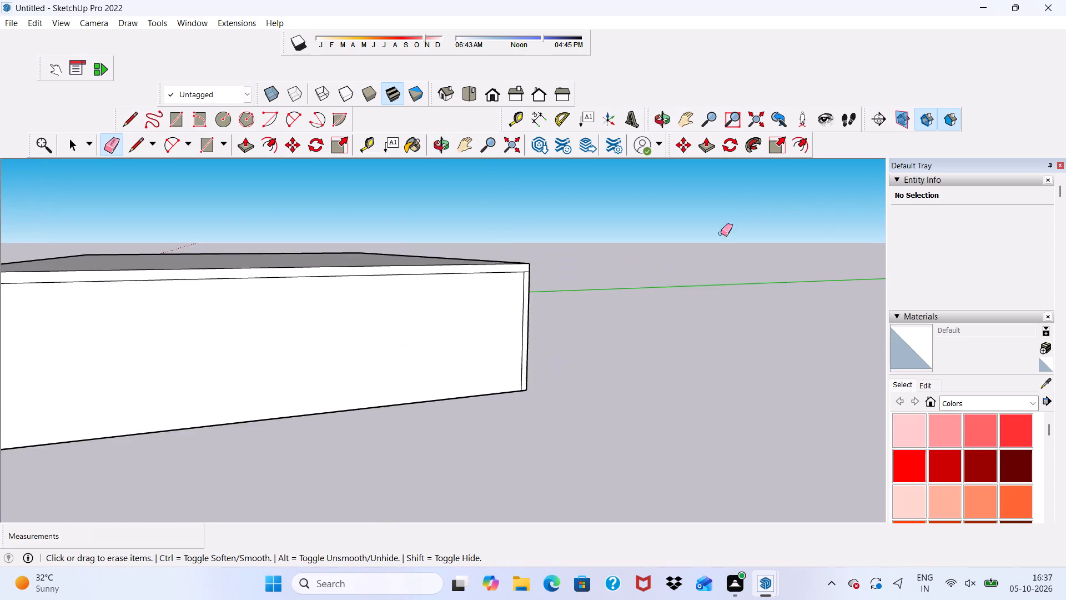
pyautogui.scroll(6, 721, 233)
pyautogui.moveTo(460, 288); pyautogui.dragTo(450, 301)
pyautogui.scroll(-3, 443, 299)
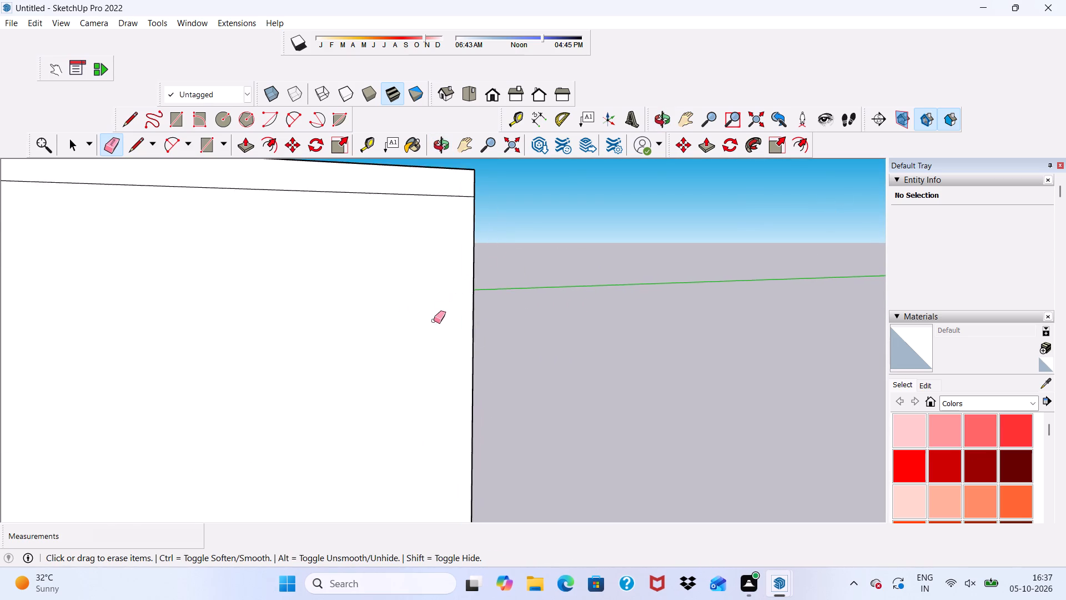
# Examine the roofed front room with its window and door from the front, near eye level and from below.
pyautogui.scroll(-6, 434, 321)
pyautogui.scroll(2, 438, 394)
pyautogui.scroll(-14, 452, 398)
pyautogui.moveTo(284, 361); pyautogui.dragTo(558, 371, button='middle')
pyautogui.middleClick(558, 371)
pyautogui.scroll(4, 252, 393)
pyautogui.scroll(-8, 257, 365)
pyautogui.moveTo(284, 398); pyautogui.dragTo(326, 346, button='middle')
pyautogui.middleClick(328, 346)
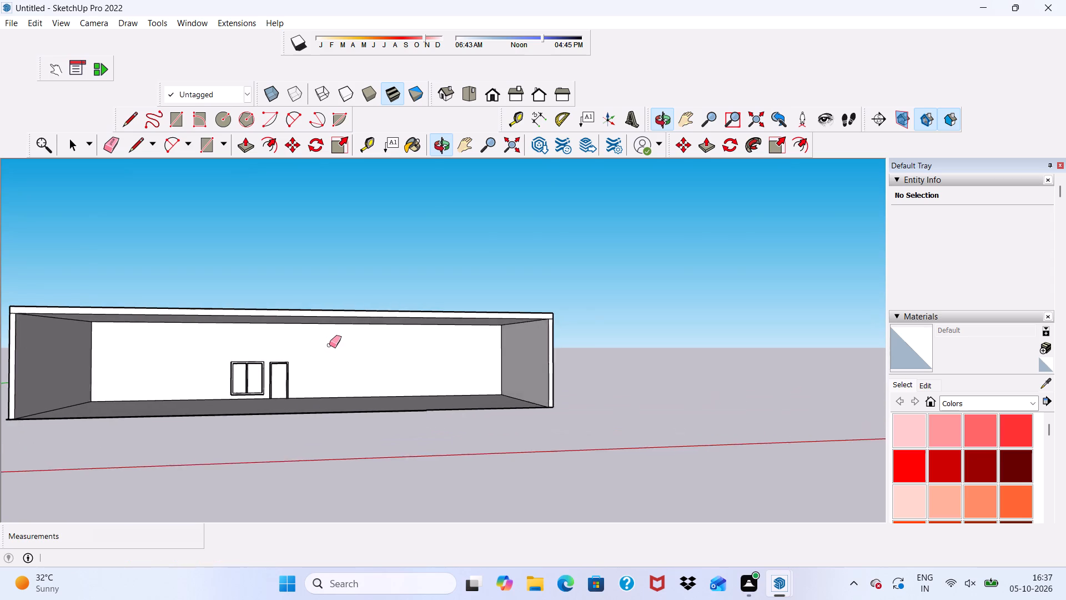
pyautogui.scroll(-1, 329, 345)
pyautogui.scroll(2, 316, 352)
pyautogui.press('space')
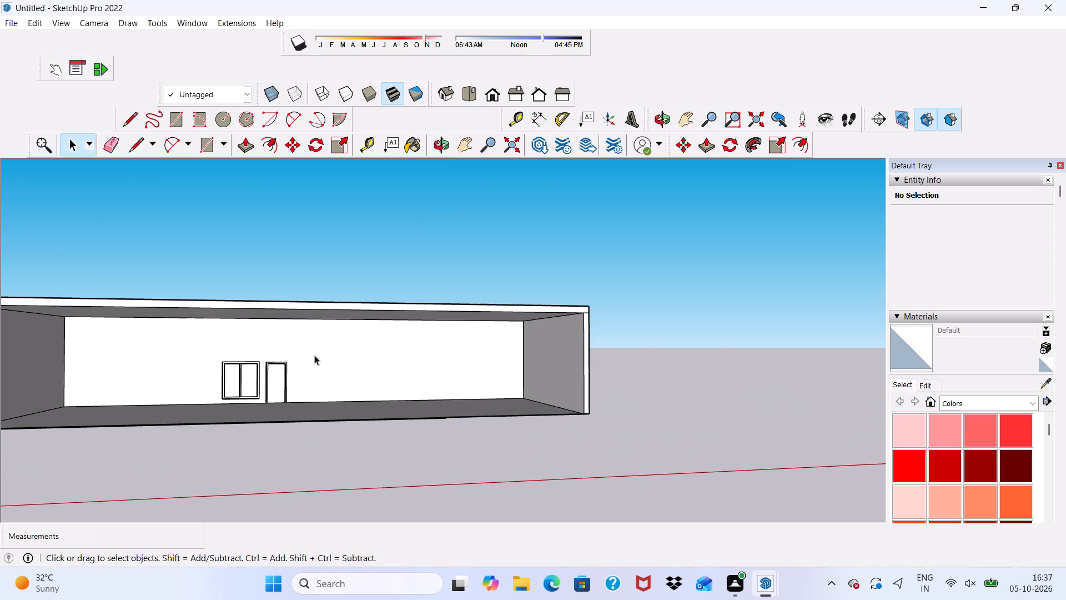
pyautogui.scroll(4, 328, 272)
pyautogui.scroll(-4, 244, 343)
pyautogui.moveTo(251, 368); pyautogui.dragTo(187, 327, button='middle')
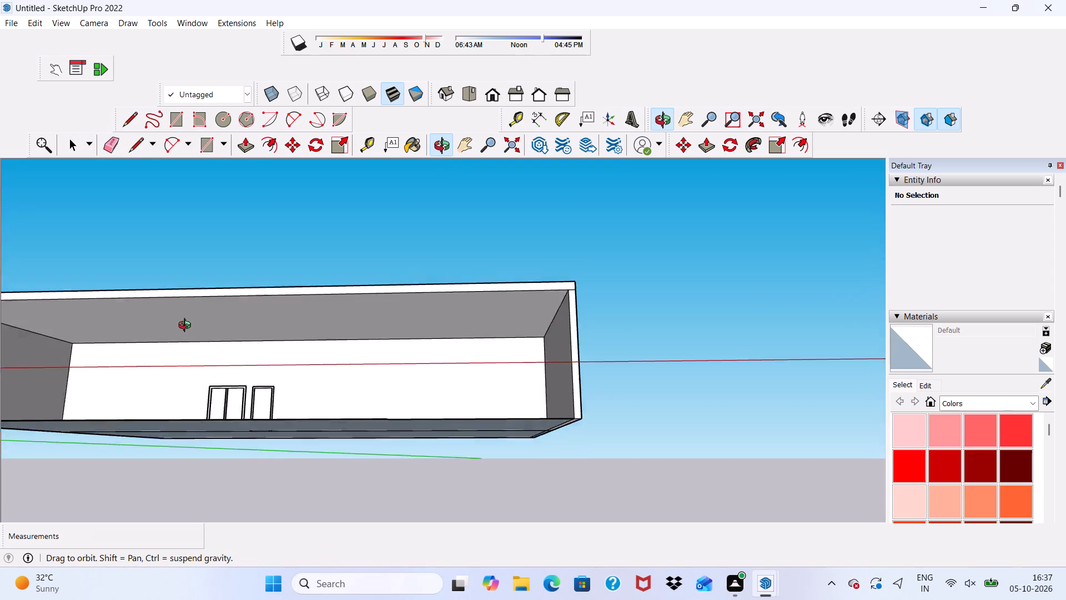
# Examine the front room's window, door and ceiling from the front, near eye level and slightly above the roof.
pyautogui.moveTo(187, 327); pyautogui.dragTo(230, 337, button='middle')
pyautogui.middleClick(234, 341)
pyautogui.scroll(4, 237, 346)
pyautogui.scroll(-3, 222, 325)
pyautogui.scroll(3, 259, 428)
pyautogui.scroll(-1, 254, 427)
pyautogui.scroll(3, 253, 427)
pyautogui.scroll(-1, 248, 407)
pyautogui.moveTo(248, 408); pyautogui.dragTo(238, 434, button='middle')
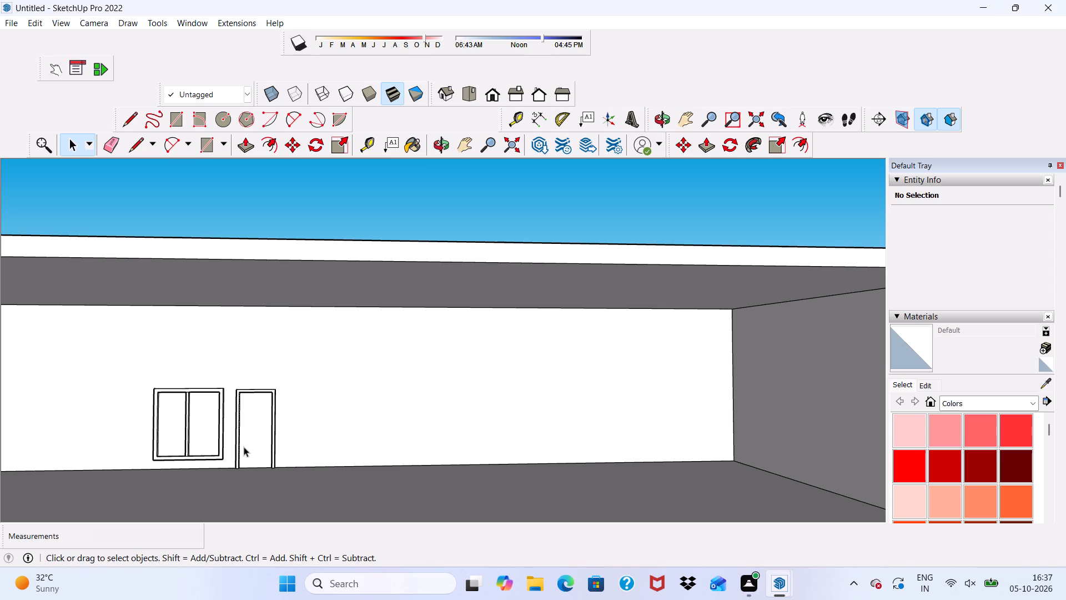
pyautogui.moveTo(249, 464); pyautogui.dragTo(252, 499, button='middle')
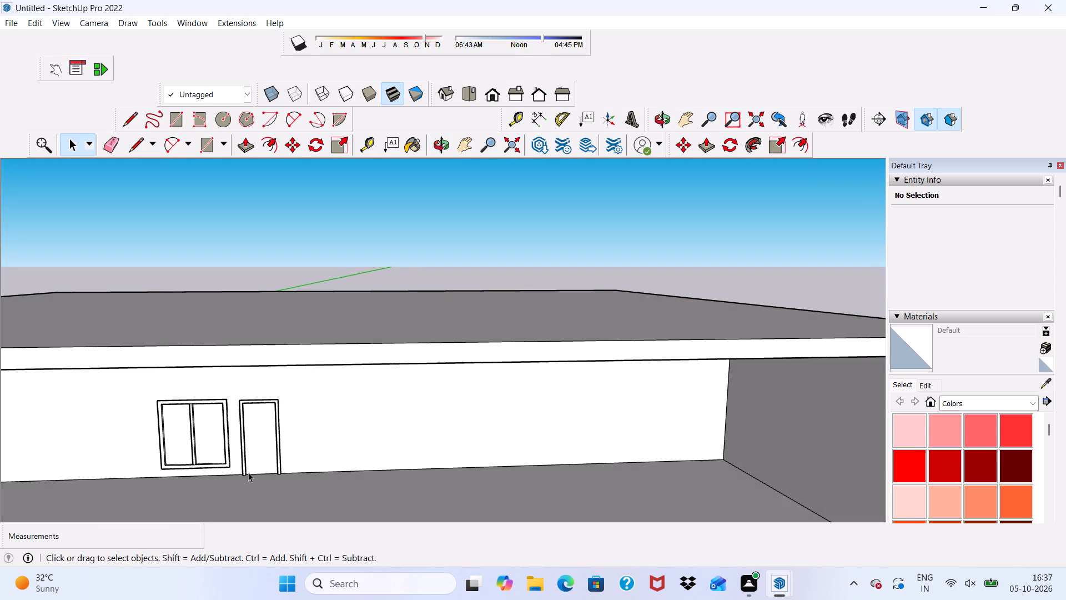
pyautogui.scroll(-4, 148, 421)
# Offset the outline of the roof slab's top face inward by 9" on all four sides.
pyautogui.moveTo(238, 408); pyautogui.dragTo(257, 473, button='middle')
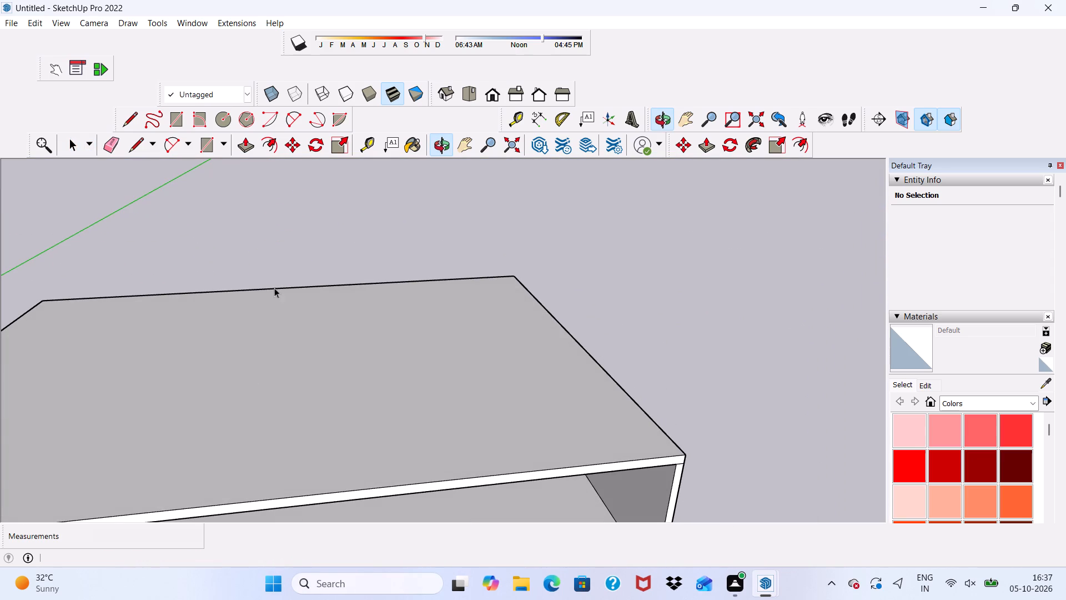
pyautogui.click(271, 143)
pyautogui.scroll(3, 300, 254)
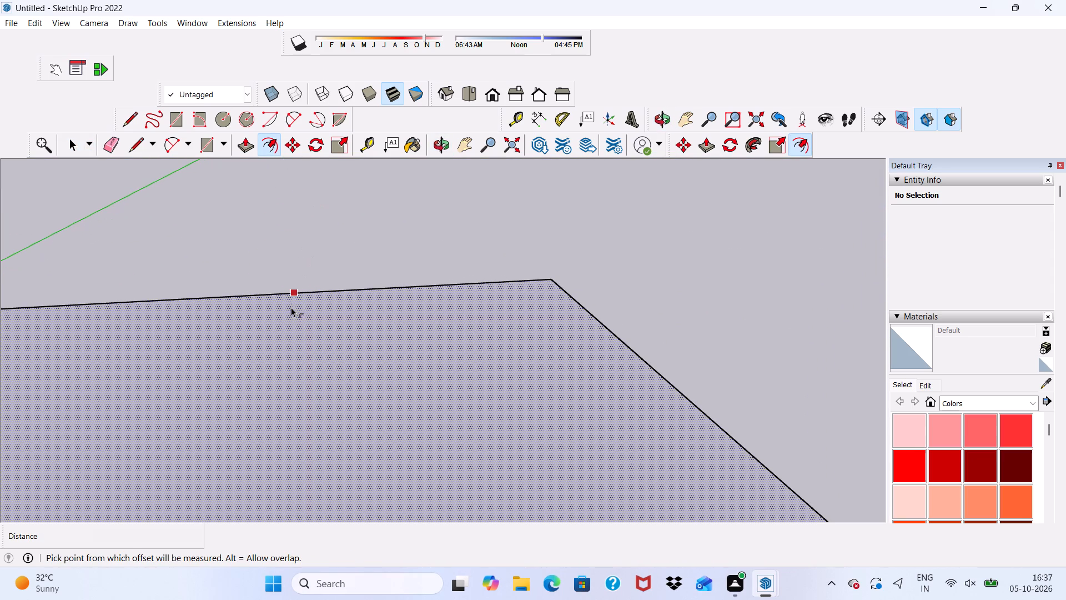
pyautogui.click(294, 306)
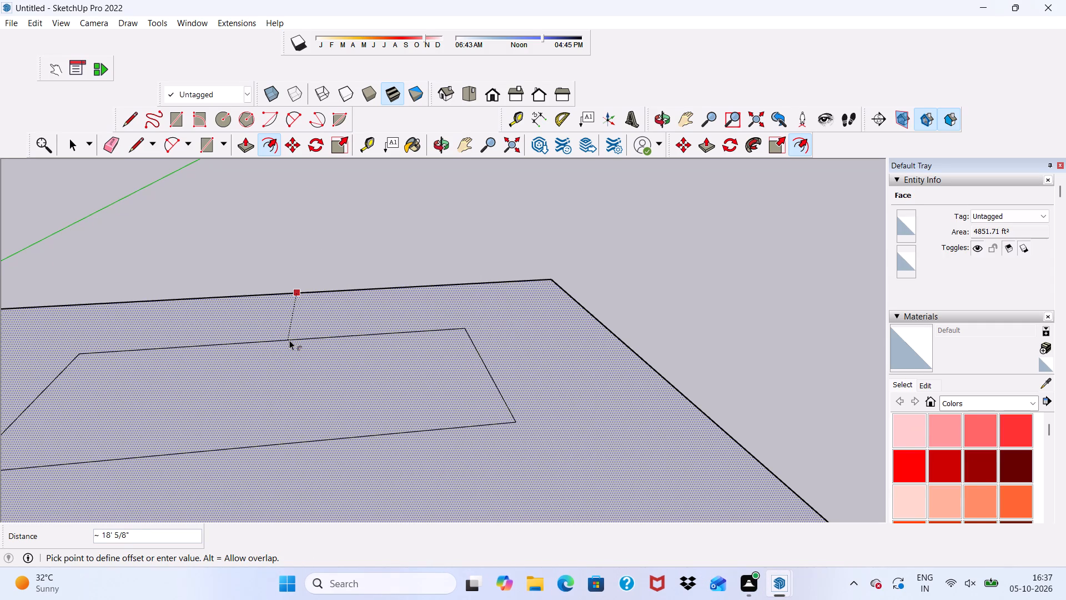
pyautogui.press('9')
pyautogui.hotkey('shift', '"')
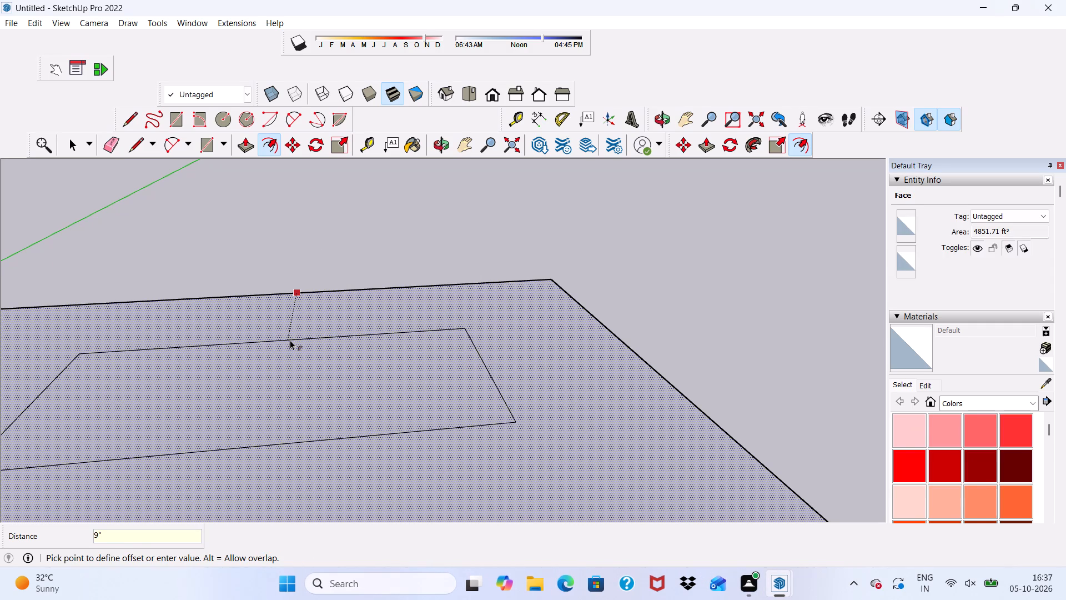
pyautogui.press('Return')
pyautogui.scroll(-4, 11, 24)
pyautogui.scroll(-2, 633, 302)
pyautogui.moveTo(596, 374); pyautogui.dragTo(557, 452, button='middle')
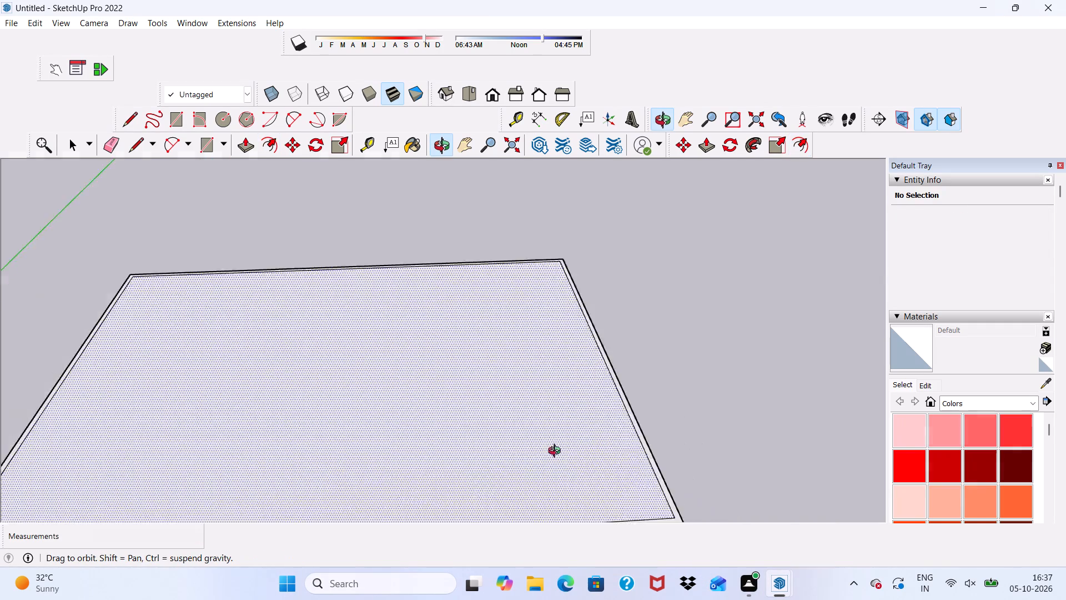
pyautogui.moveTo(557, 452); pyautogui.dragTo(574, 353, button='middle')
pyautogui.moveTo(574, 353); pyautogui.dragTo(544, 367, button='middle')
pyautogui.scroll(4, 648, 311)
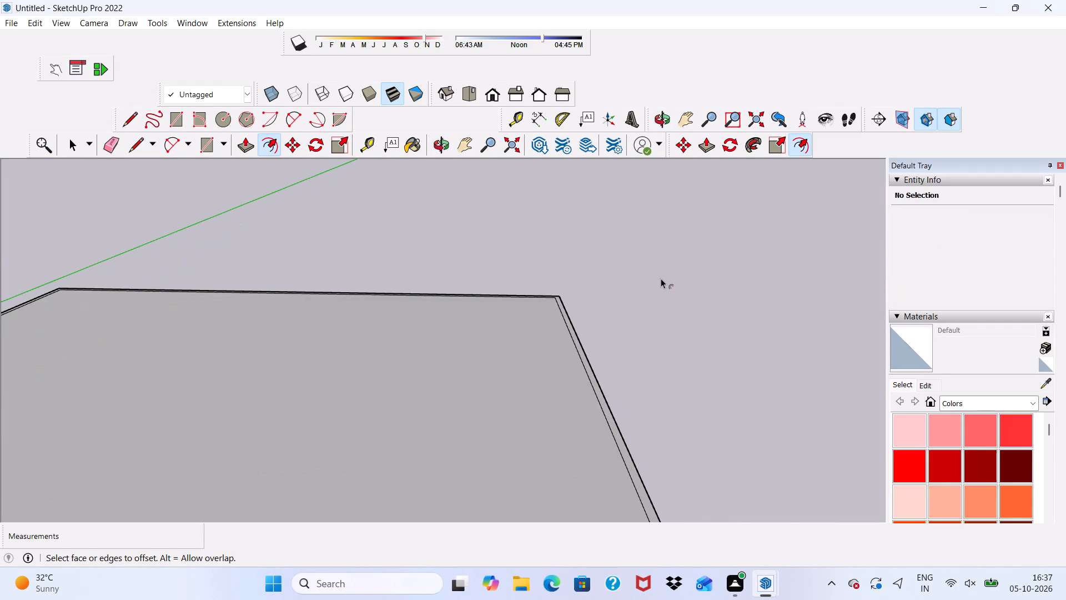
pyautogui.press('space')
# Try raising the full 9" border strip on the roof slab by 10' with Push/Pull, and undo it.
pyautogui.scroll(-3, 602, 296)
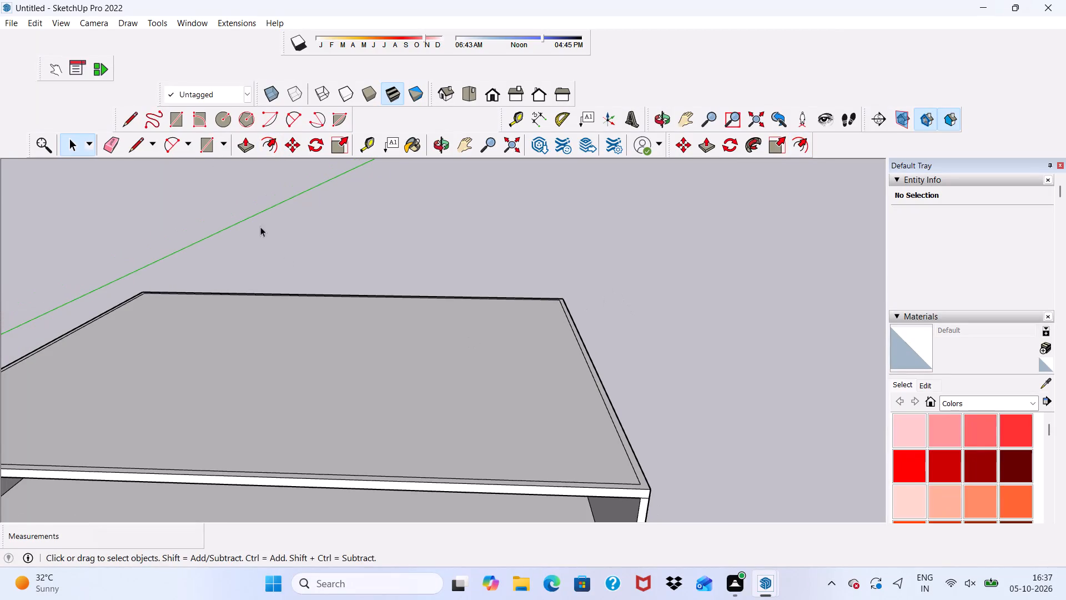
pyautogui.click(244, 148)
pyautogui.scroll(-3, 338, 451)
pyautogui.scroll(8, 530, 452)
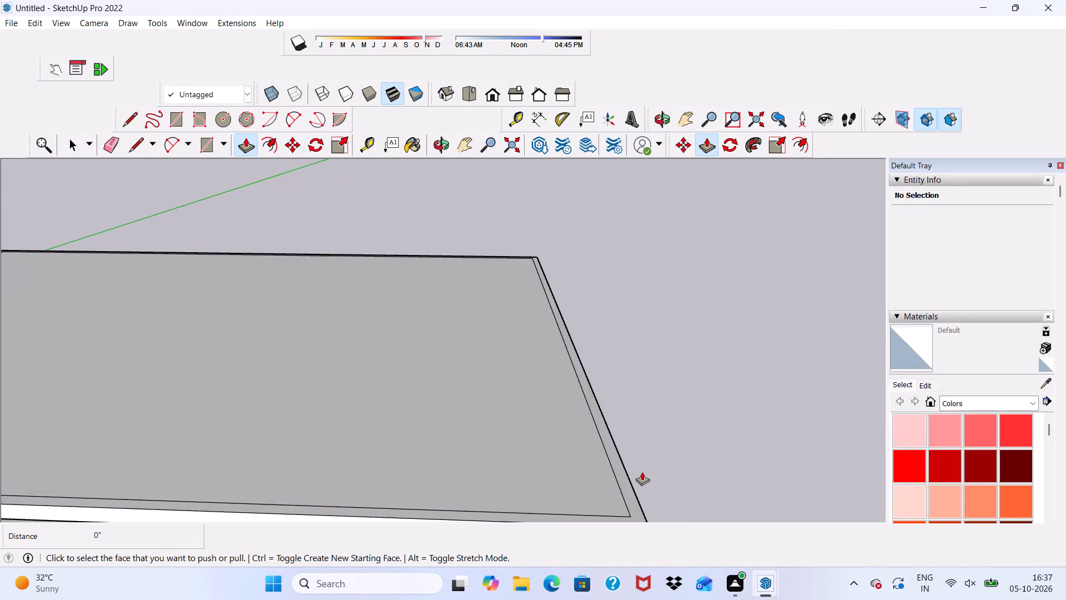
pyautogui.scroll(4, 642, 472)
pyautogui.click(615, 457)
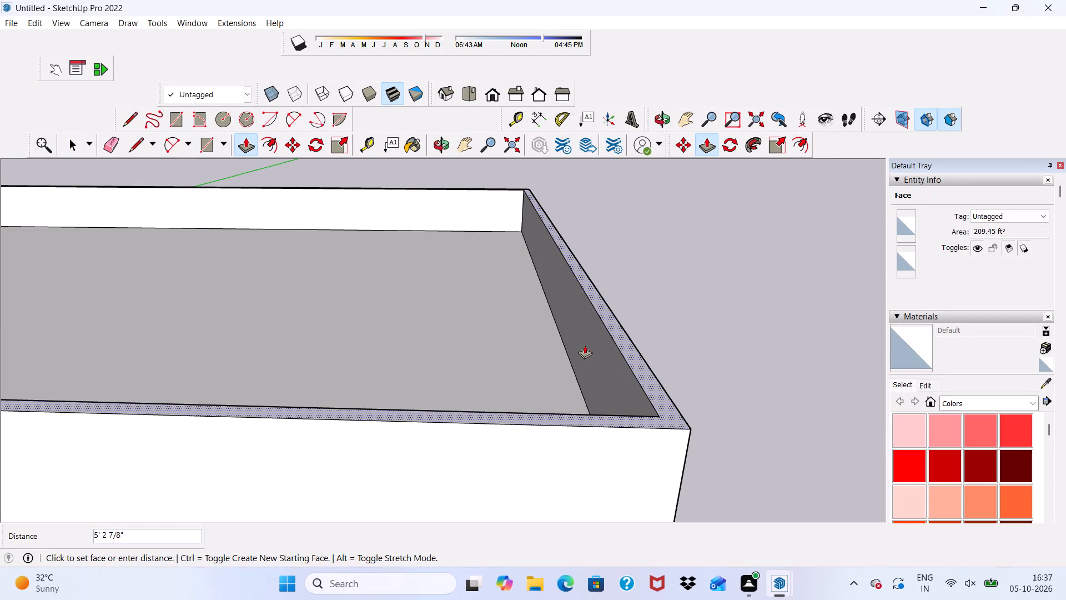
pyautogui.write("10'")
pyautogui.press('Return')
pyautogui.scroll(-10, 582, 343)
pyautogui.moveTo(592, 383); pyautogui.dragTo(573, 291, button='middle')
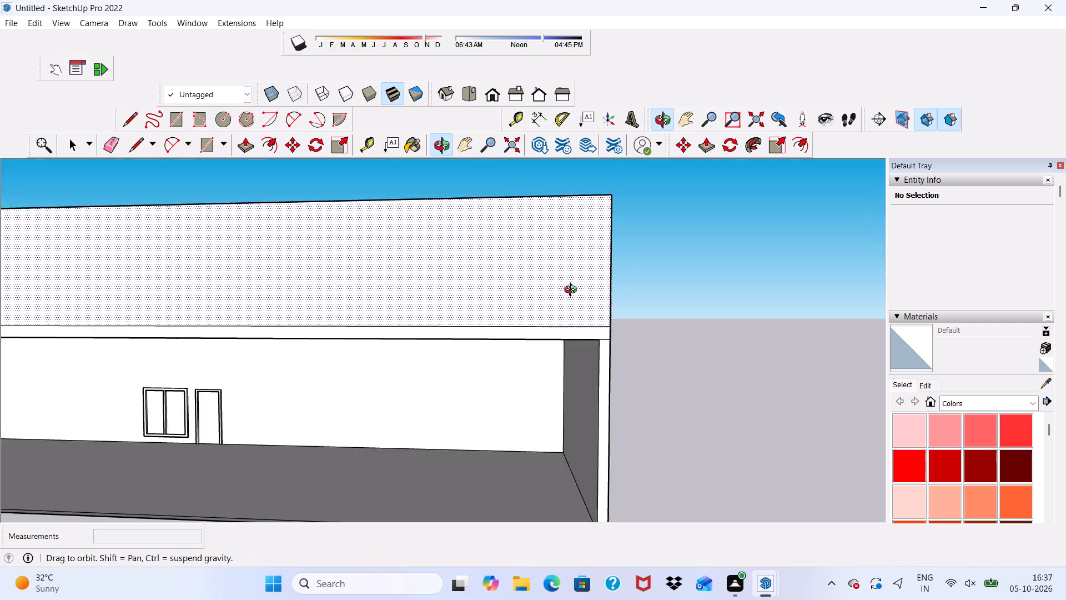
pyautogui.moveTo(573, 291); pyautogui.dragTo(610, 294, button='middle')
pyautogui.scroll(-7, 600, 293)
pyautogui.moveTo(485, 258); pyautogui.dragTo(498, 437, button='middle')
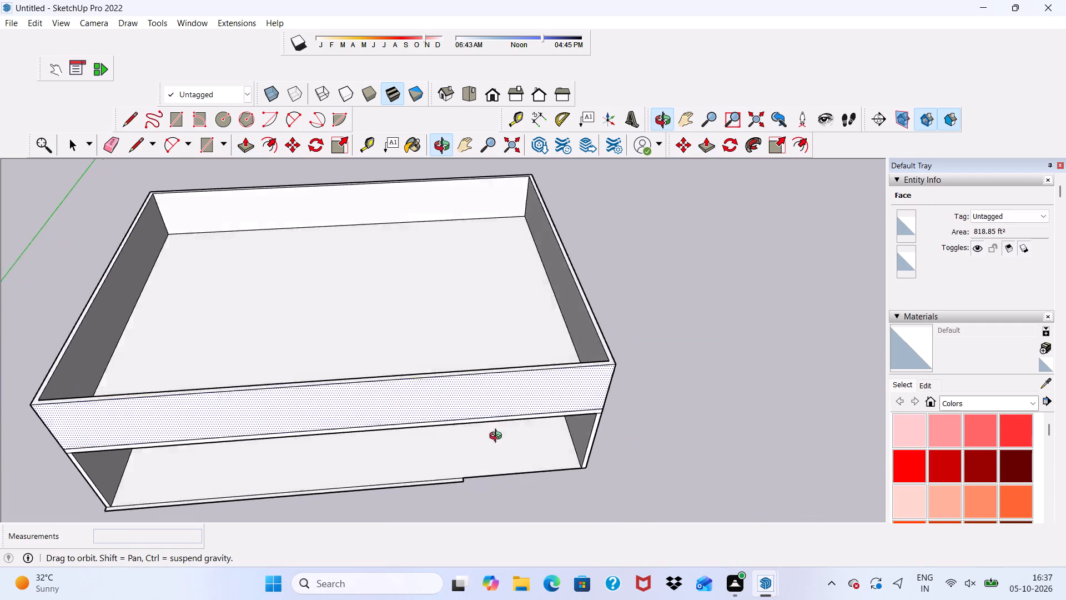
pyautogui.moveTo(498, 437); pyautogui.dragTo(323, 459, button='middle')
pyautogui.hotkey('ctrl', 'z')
# Draw a 9" line from the offset's front-left corner to the roof slab's front edge, splitting the border strip there.
pyautogui.scroll(3, 152, 286)
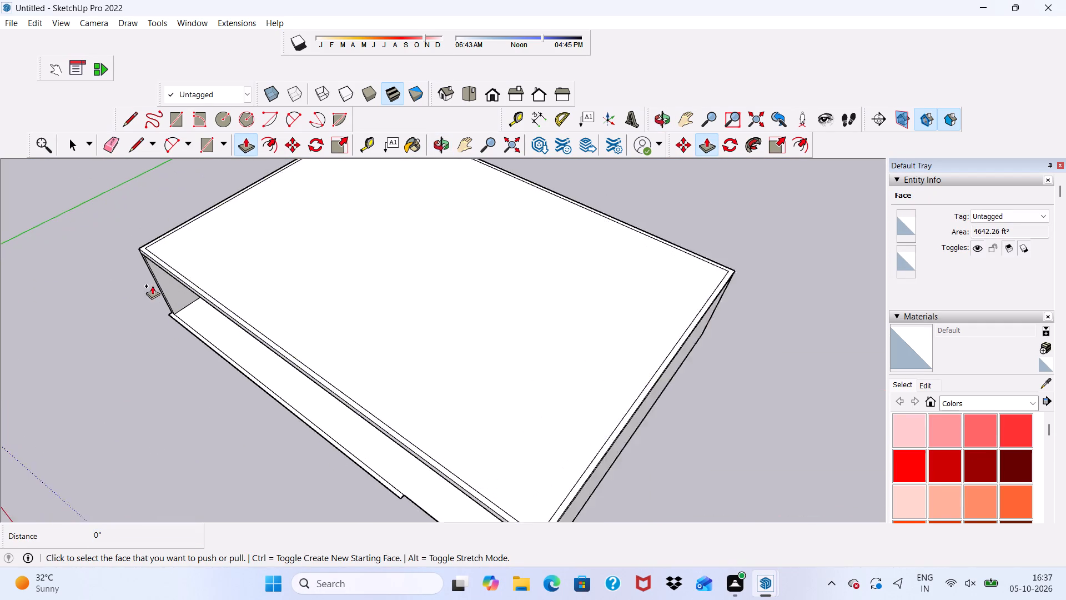
pyautogui.moveTo(152, 286); pyautogui.dragTo(168, 203)
pyautogui.scroll(3, 154, 202)
pyautogui.press('space')
pyautogui.scroll(2, 168, 246)
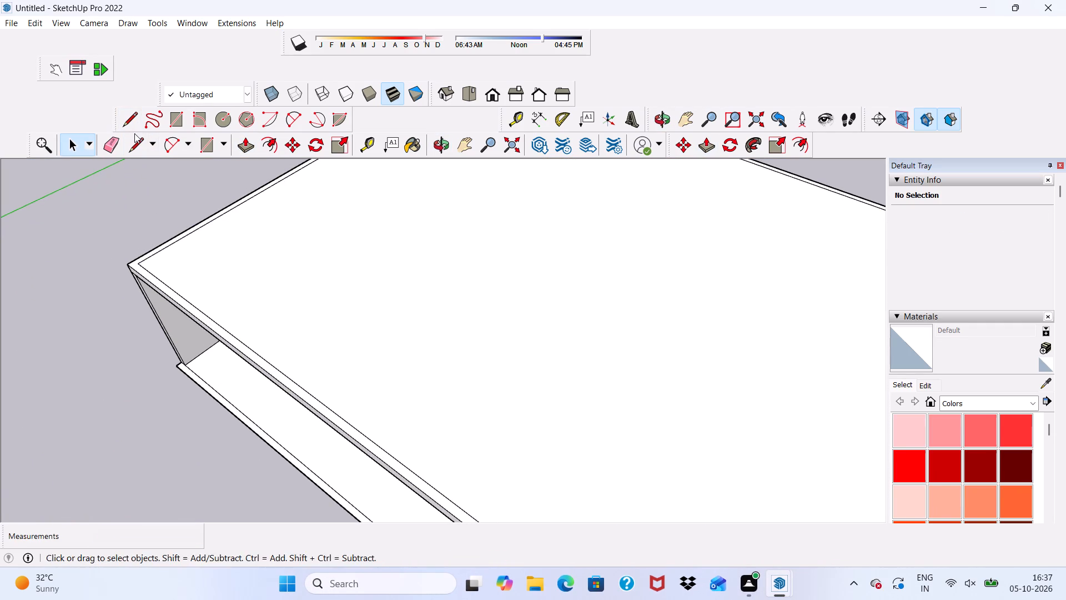
pyautogui.click(134, 133)
pyautogui.scroll(4, 119, 212)
pyautogui.scroll(-1, 121, 238)
pyautogui.scroll(2, 121, 239)
pyautogui.scroll(7, 170, 315)
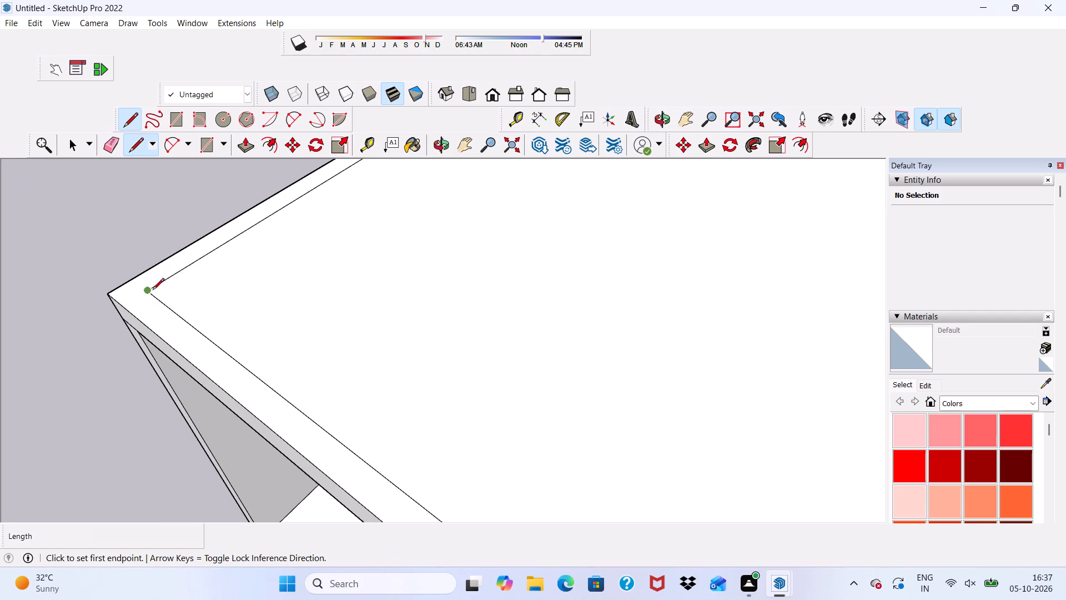
pyautogui.click(147, 293)
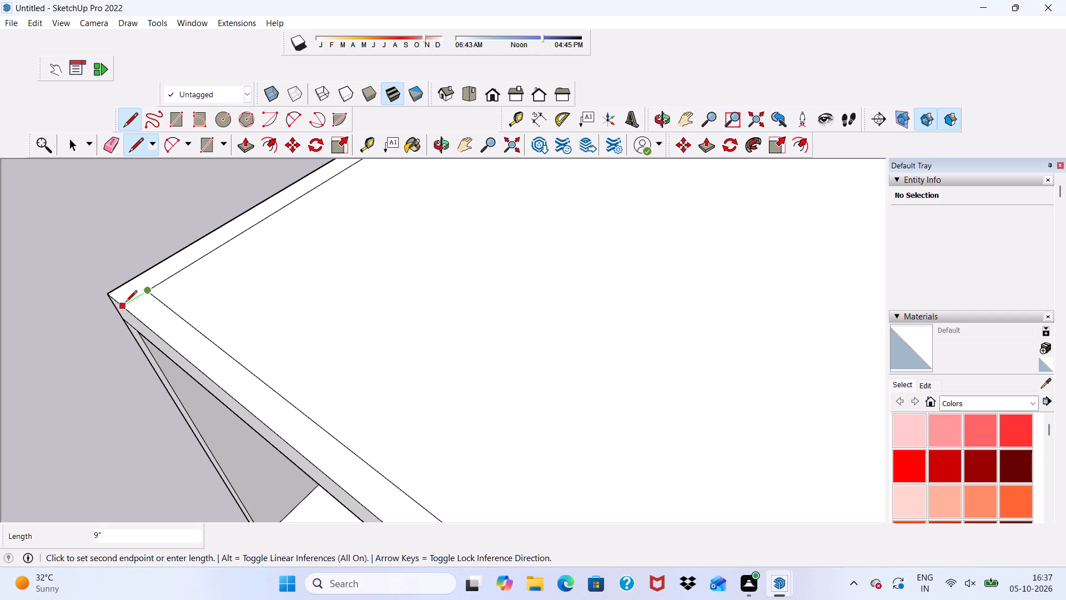
pyautogui.click(122, 305)
# Draw a 9" line from the offset's front-right corner to the roof slab's front edge, separating the front border strip.
pyautogui.scroll(-5, 94, 289)
pyautogui.scroll(1, 127, 229)
pyautogui.scroll(-9, 125, 255)
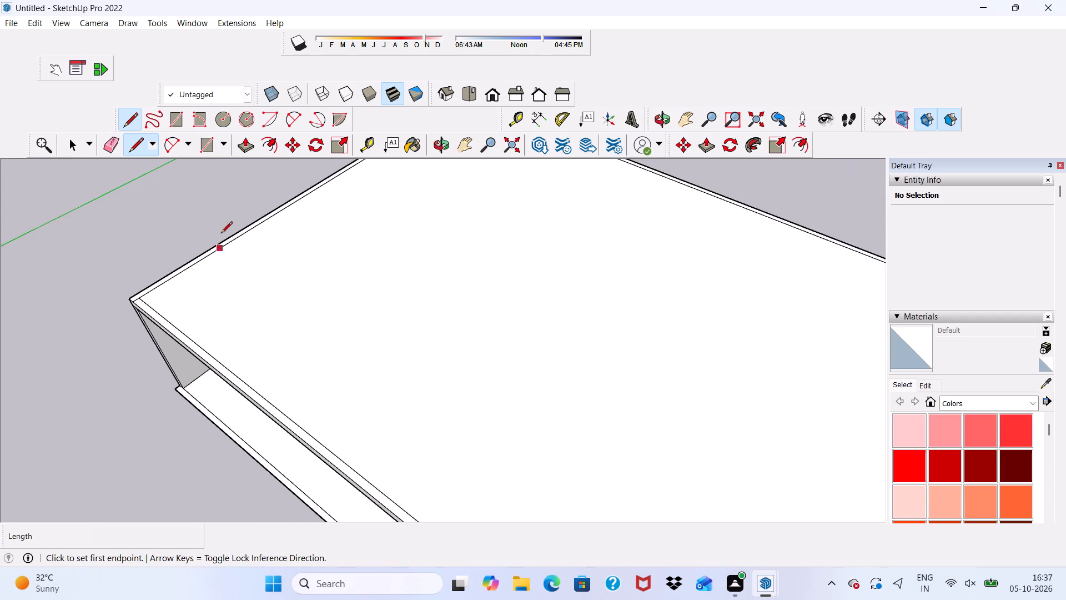
pyautogui.scroll(-4, 221, 234)
pyautogui.scroll(1, 256, 252)
pyautogui.scroll(-4, 233, 276)
pyautogui.scroll(7, 472, 464)
pyautogui.scroll(-3, 308, 249)
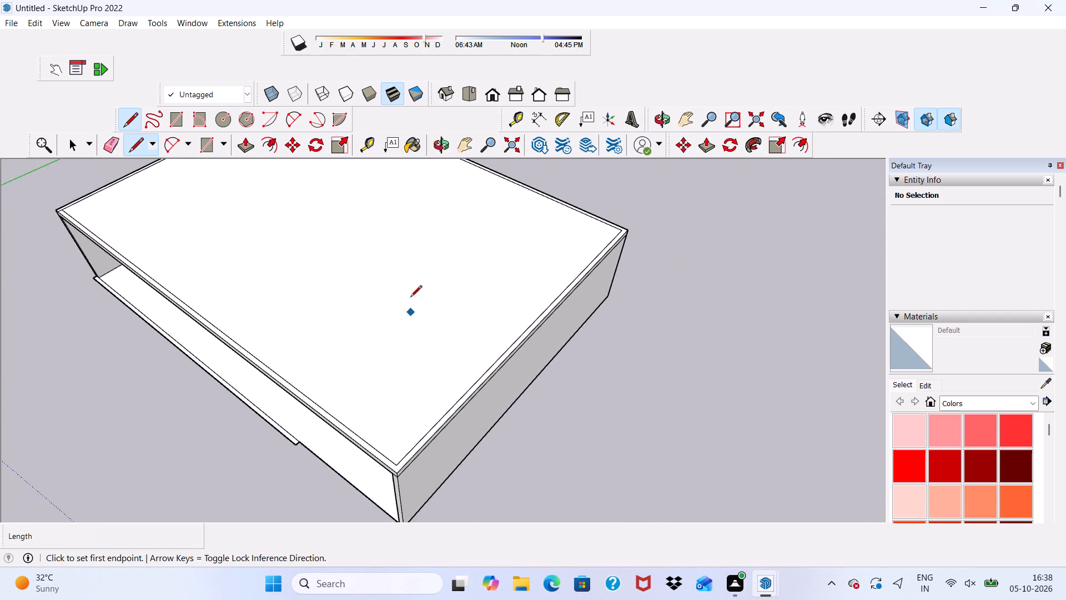
pyautogui.scroll(-5, 410, 298)
pyautogui.scroll(9, 414, 473)
pyautogui.scroll(5, 358, 313)
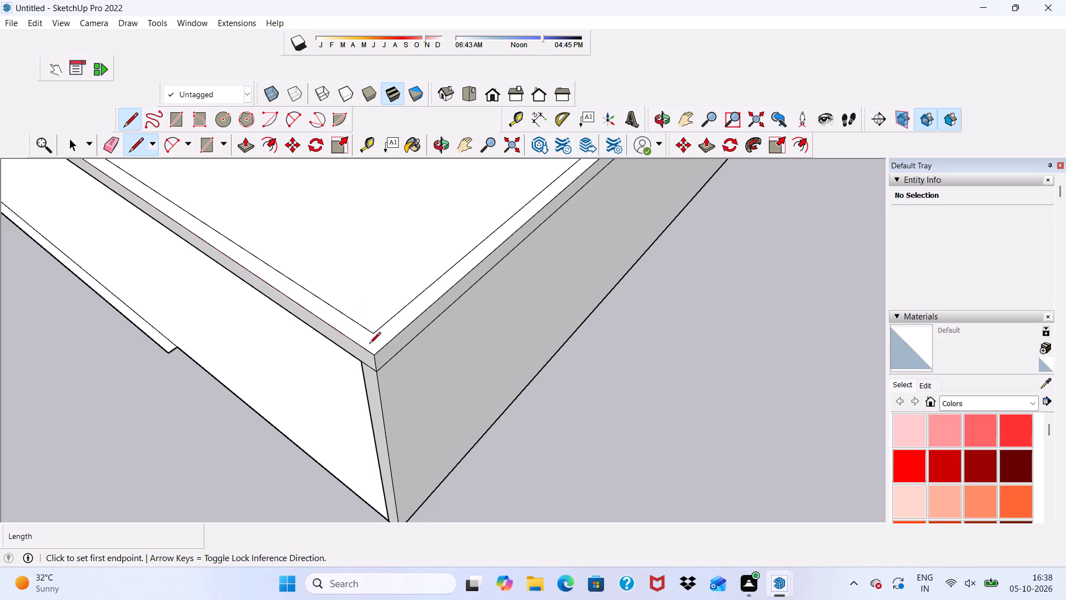
pyautogui.scroll(2, 369, 344)
pyautogui.click(373, 331)
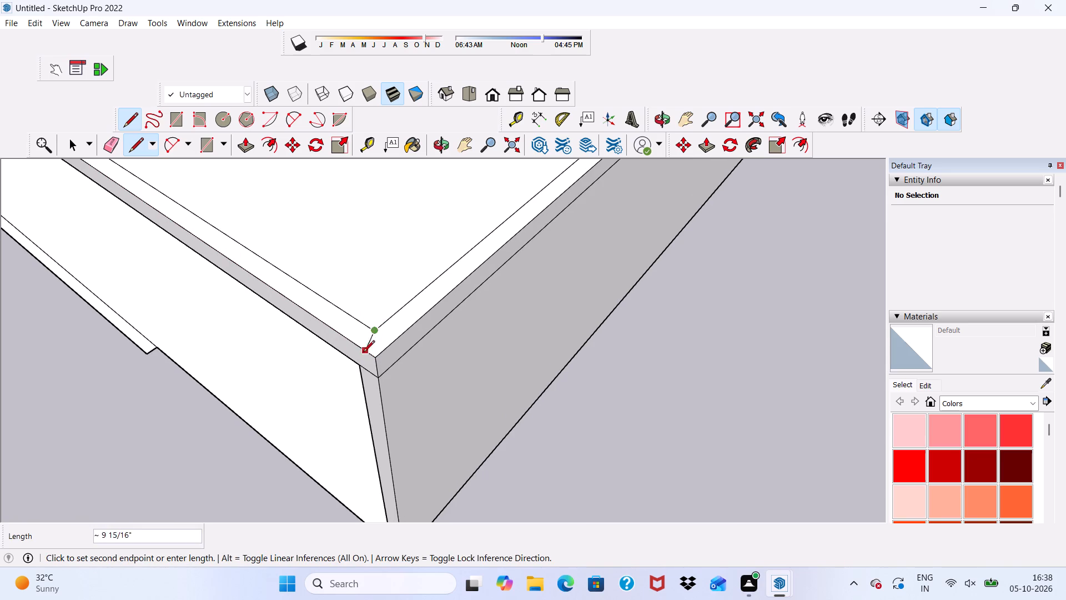
pyautogui.click(361, 343)
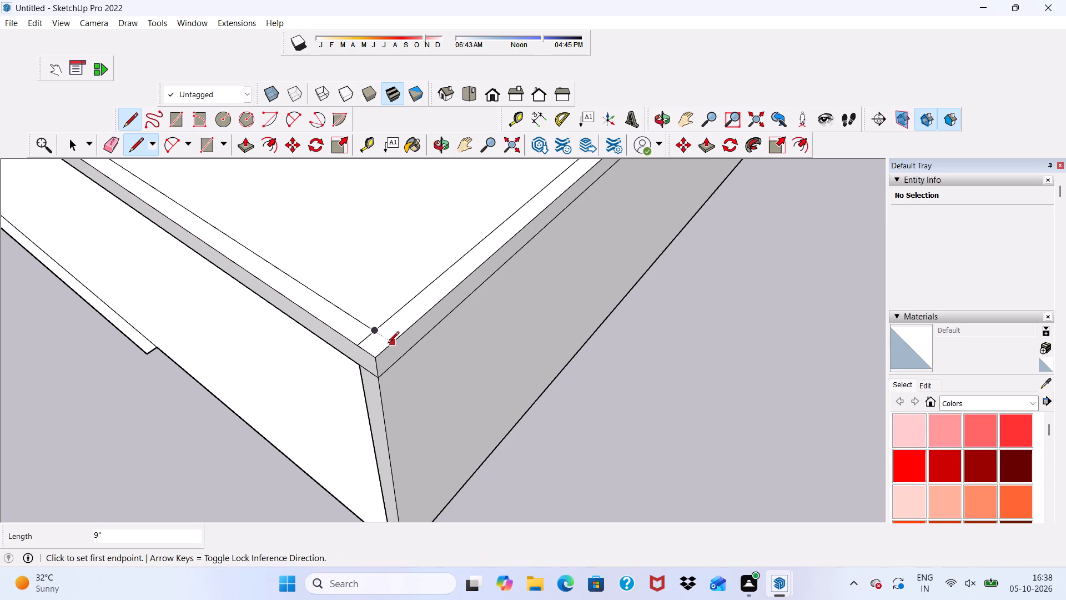
pyautogui.press('space')
# Push/Pull the border strip along the side and rear edges of the roof slab up by 15', leaving the front open.
pyautogui.moveTo(385, 338); pyautogui.dragTo(389, 344)
pyautogui.click(378, 332)
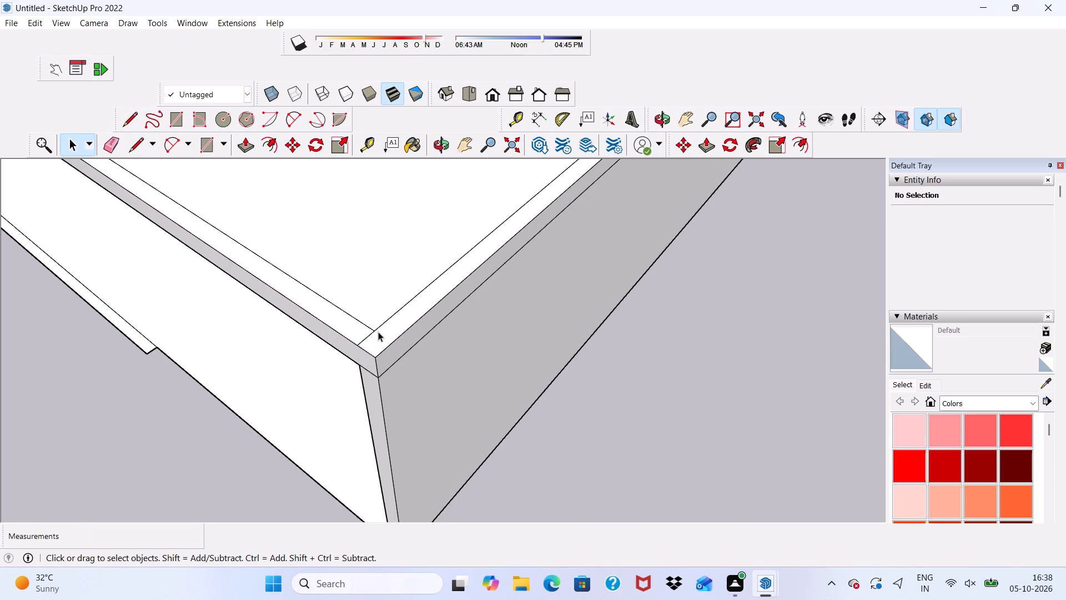
pyautogui.scroll(-6, 190, 278)
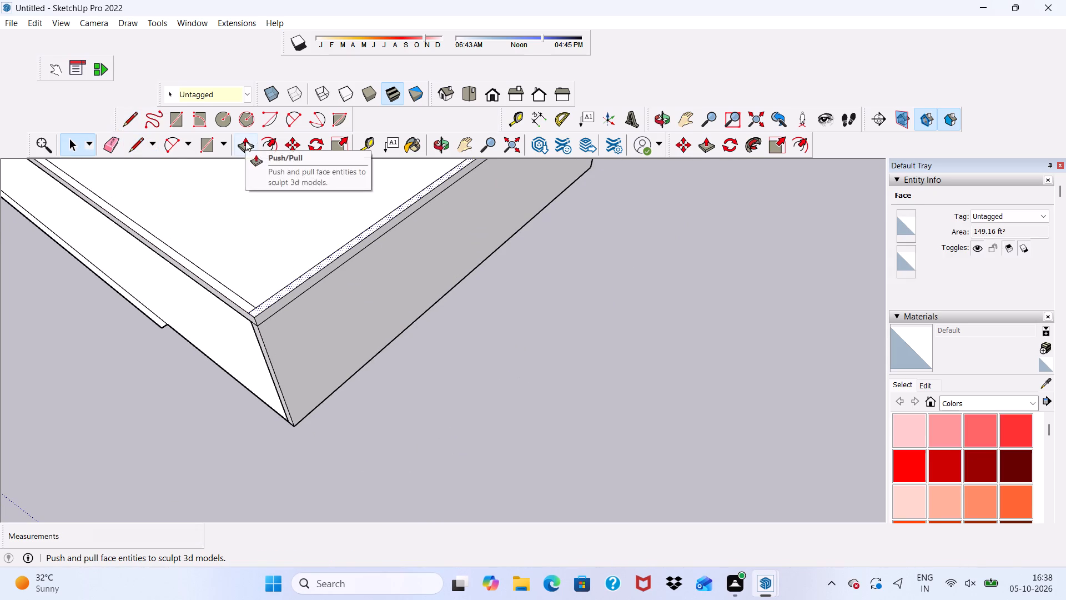
pyautogui.click(247, 142)
pyautogui.scroll(11, 301, 271)
pyautogui.click(287, 288)
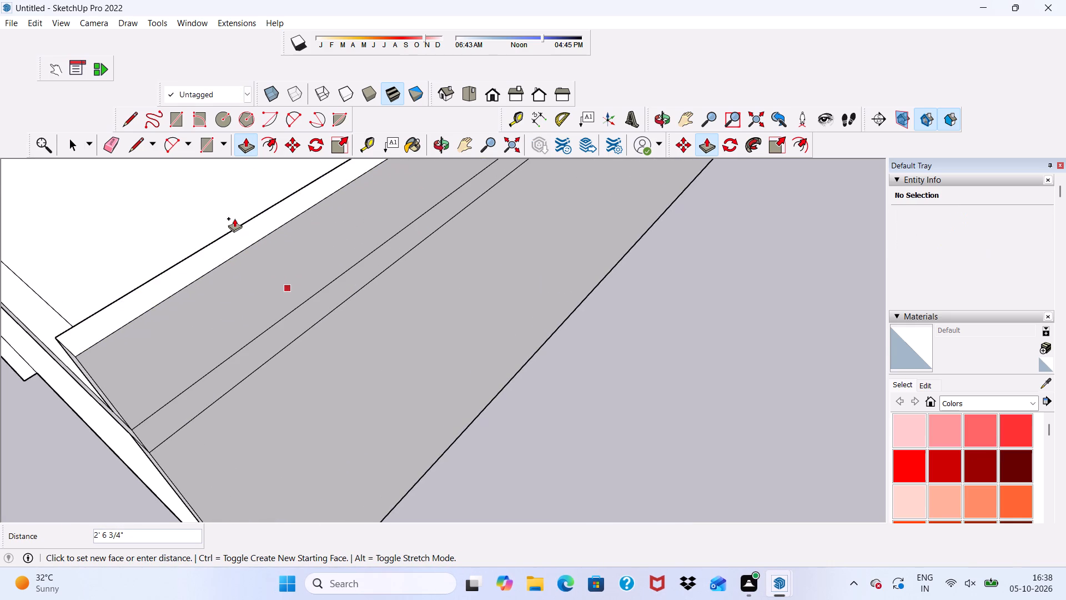
pyautogui.press('1')
pyautogui.write("5'")
pyautogui.press('Return')
pyautogui.scroll(-12, 48, 307)
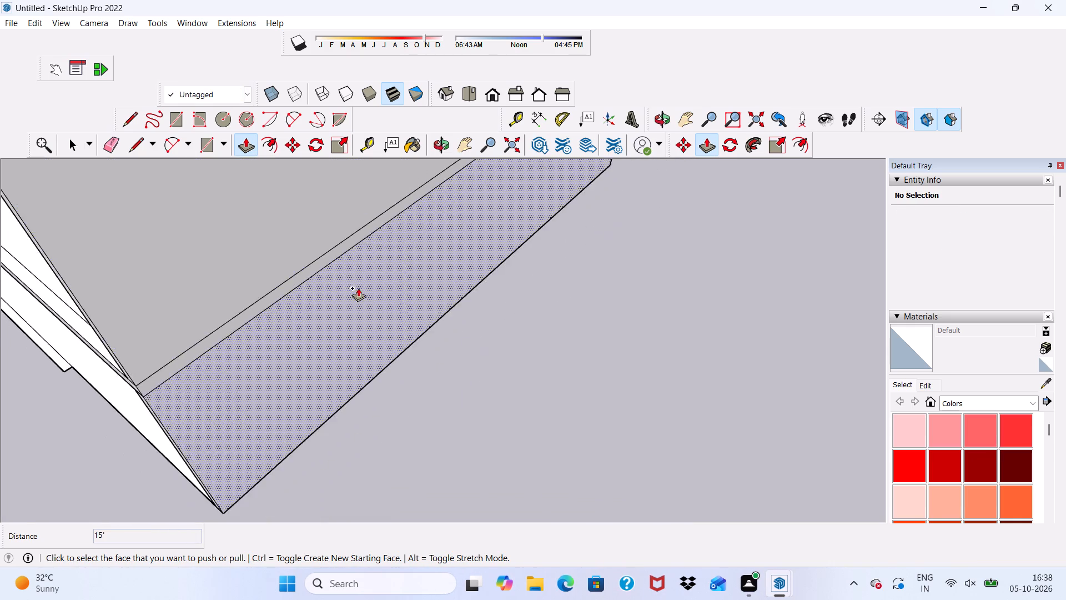
pyautogui.scroll(-3, 358, 288)
pyautogui.scroll(-3, 285, 318)
pyautogui.moveTo(264, 328); pyautogui.dragTo(168, 257, button='middle')
pyautogui.middleClick(169, 259)
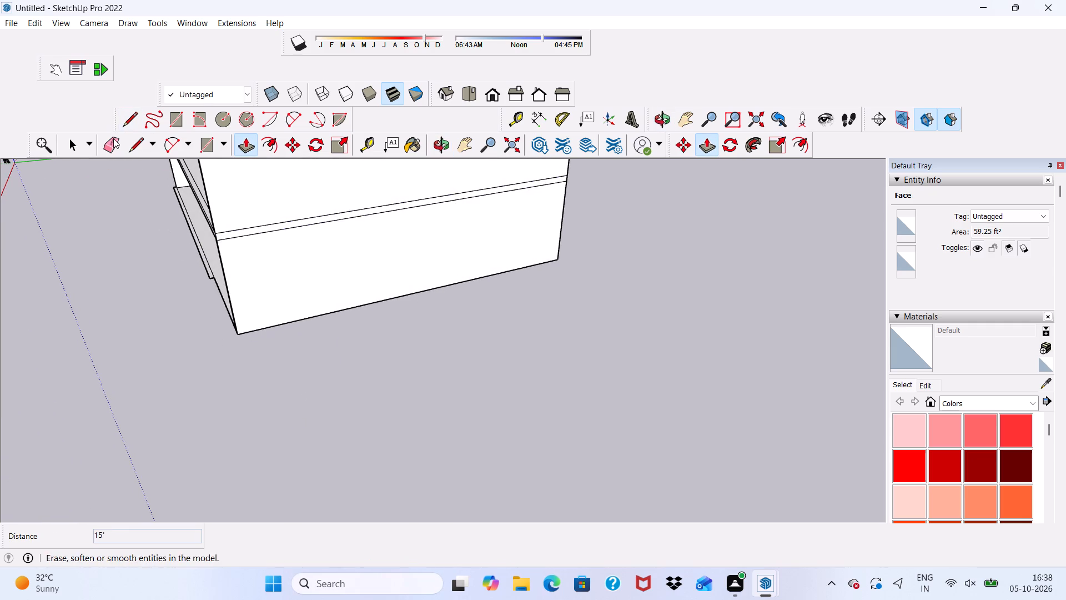
# Rearrange the docked tool sets so that the main modelling tools sit in the row directly below the drawing tools.
pyautogui.moveTo(115, 131); pyautogui.dragTo(120, 148)
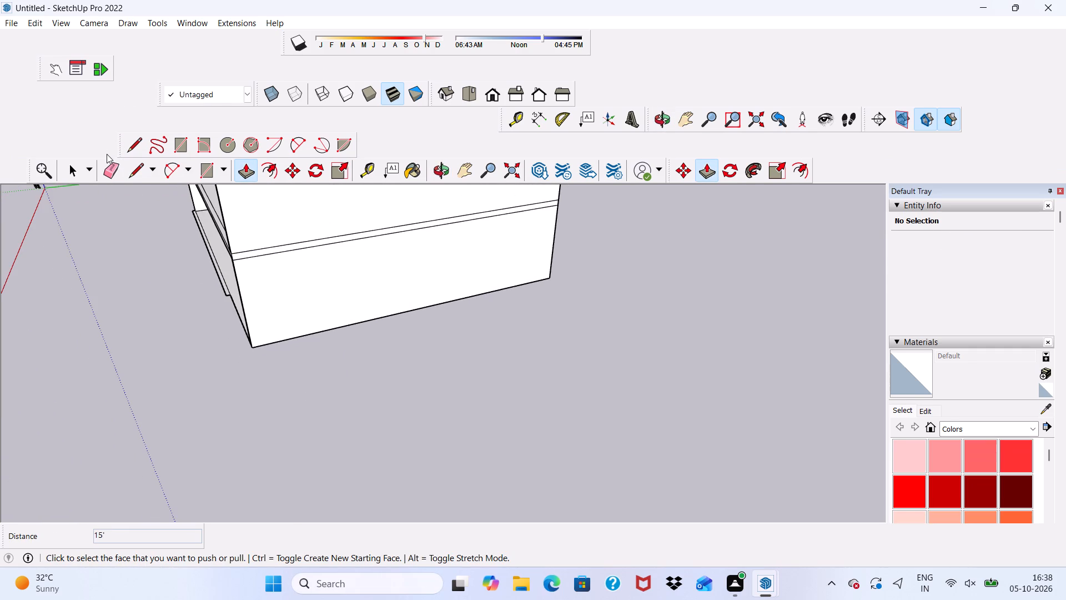
pyautogui.moveTo(120, 136); pyautogui.dragTo(122, 93)
pyautogui.scroll(-3, 168, 173)
pyautogui.moveTo(232, 226); pyautogui.dragTo(220, 155, button='middle')
pyautogui.scroll(-5, 214, 253)
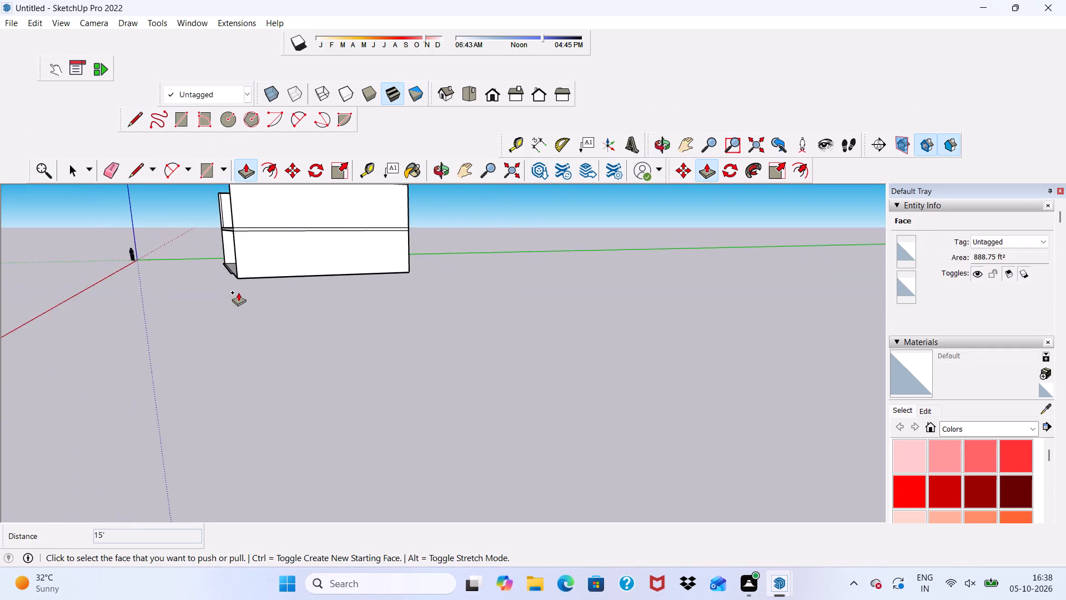
pyautogui.scroll(-7, 238, 292)
pyautogui.scroll(5, 169, 237)
pyautogui.scroll(1, 174, 132)
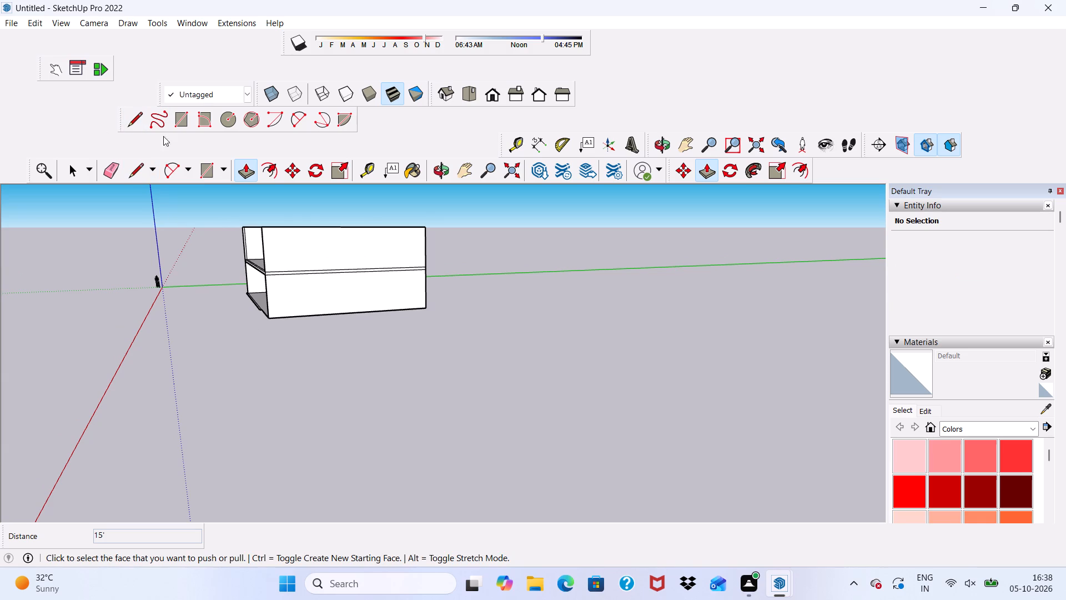
pyautogui.moveTo(99, 159); pyautogui.dragTo(95, 114)
# Erase the horizontal seam lines along the roof slab on the right side wall's outer face.
pyautogui.scroll(-4, 171, 187)
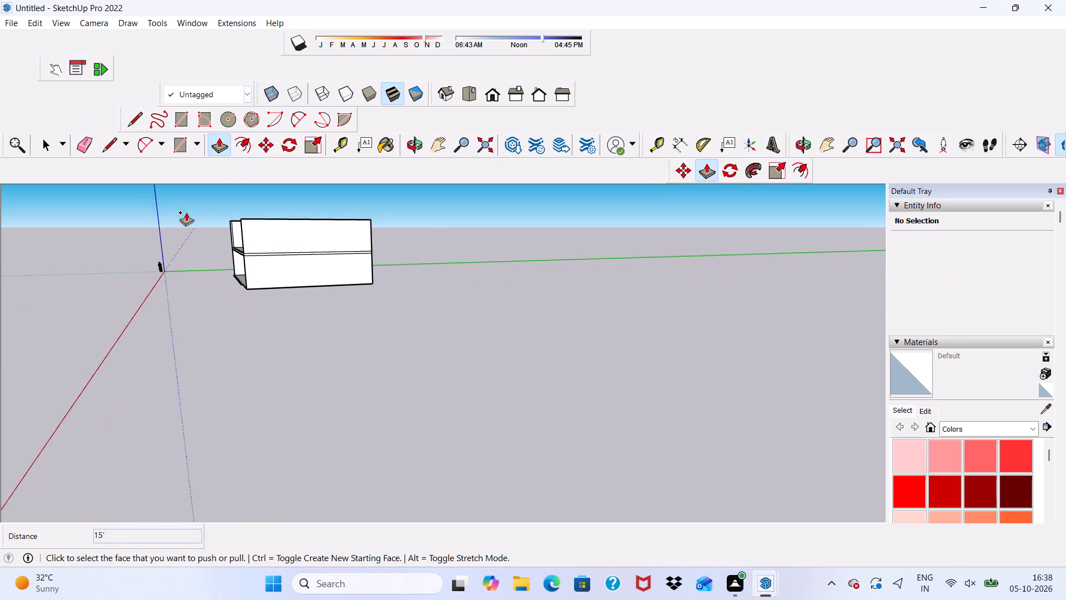
pyautogui.moveTo(186, 212); pyautogui.dragTo(379, 234, button='middle')
pyautogui.scroll(4, 388, 244)
pyautogui.press('space')
pyautogui.scroll(2, 190, 204)
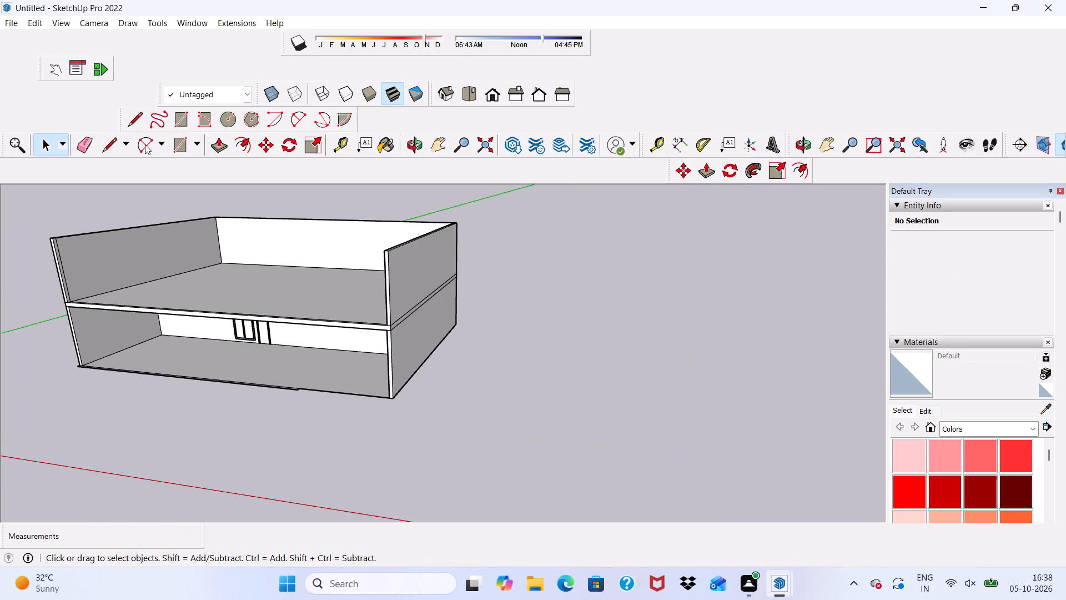
pyautogui.scroll(1, 145, 144)
pyautogui.click(83, 144)
pyautogui.scroll(1, 402, 236)
pyautogui.moveTo(417, 306); pyautogui.dragTo(418, 306)
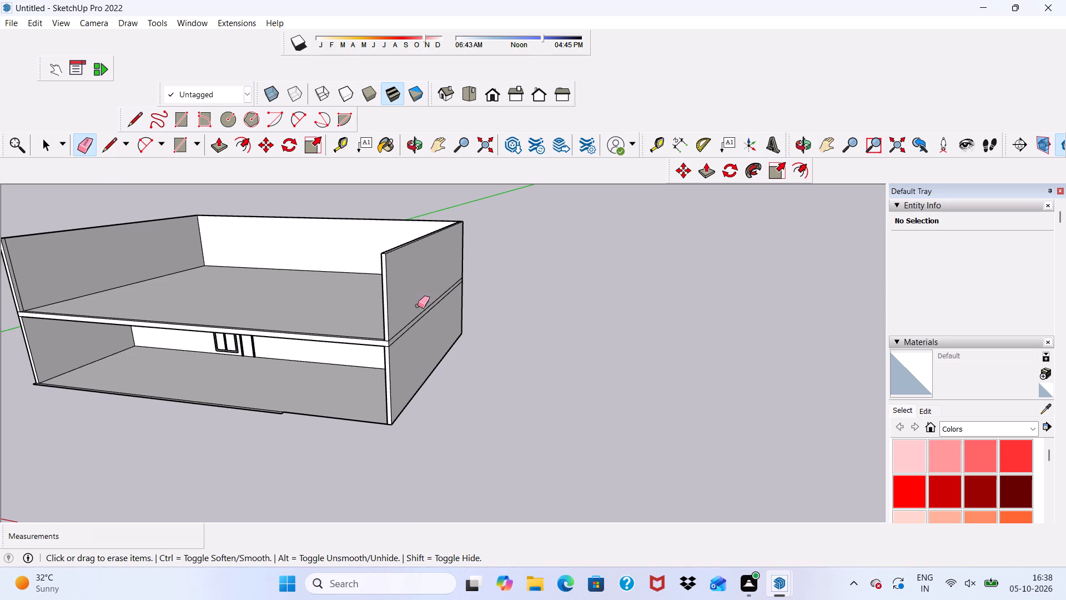
pyautogui.moveTo(418, 306); pyautogui.dragTo(440, 333)
pyautogui.scroll(-6, 411, 305)
pyautogui.moveTo(425, 308); pyautogui.dragTo(251, 302, button='middle')
pyautogui.scroll(5, 373, 302)
pyautogui.moveTo(456, 303); pyautogui.dragTo(465, 308)
# Erase the short leftover seam pieces on the right side wall's outer face, at the partition and near the rear corner.
pyautogui.moveTo(381, 318); pyautogui.dragTo(262, 298, button='middle')
pyautogui.scroll(7, 304, 294)
pyautogui.scroll(-1, 336, 284)
pyautogui.scroll(2, 336, 284)
pyautogui.moveTo(355, 270); pyautogui.dragTo(356, 270)
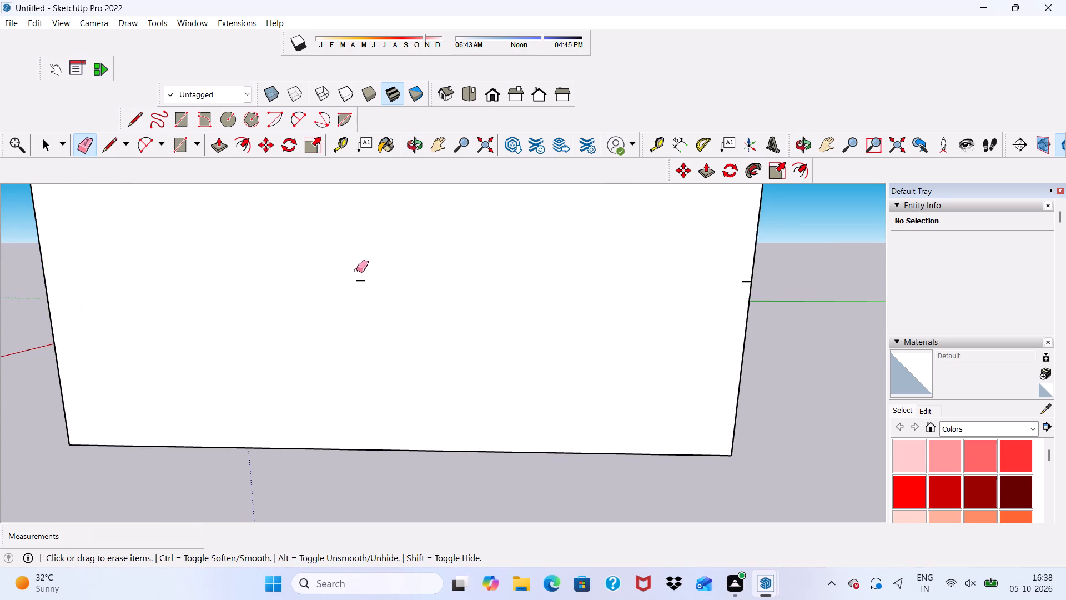
pyautogui.moveTo(356, 270); pyautogui.dragTo(366, 291)
pyautogui.scroll(3, 359, 287)
pyautogui.scroll(-2, 36, 284)
pyautogui.scroll(1, 37, 291)
pyautogui.scroll(-4, 40, 297)
pyautogui.scroll(1, 74, 312)
pyautogui.scroll(-4, 0, 309)
pyautogui.scroll(5, 446, 275)
pyautogui.scroll(5, 496, 325)
pyautogui.moveTo(527, 273); pyautogui.dragTo(524, 294)
# Erase the horizontal seam lines along the roof slab on the rear wall's outer face.
pyautogui.scroll(-2, 525, 291)
pyautogui.moveTo(527, 288); pyautogui.dragTo(163, 328, button='middle')
pyautogui.moveTo(567, 264); pyautogui.dragTo(578, 361)
pyautogui.scroll(-5, 358, 296)
pyautogui.moveTo(558, 284); pyautogui.dragTo(576, 376)
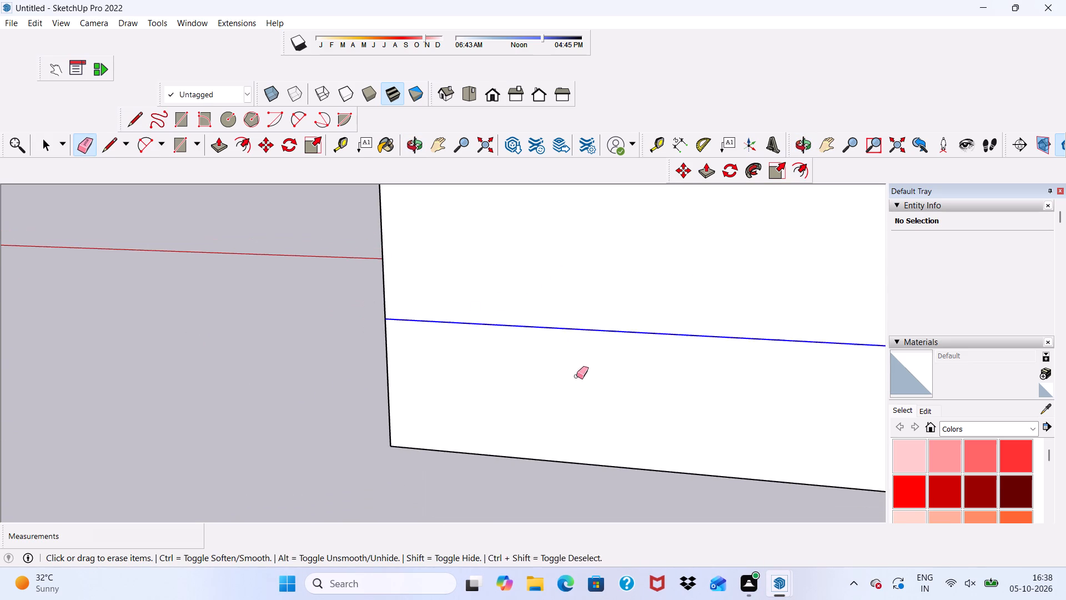
# Erase the remaining horizontal seam line and the short leftover piece at the corner on the rear wall's outer face.
pyautogui.moveTo(576, 376); pyautogui.dragTo(574, 395)
pyautogui.scroll(-1, 248, 314)
pyautogui.scroll(1, 240, 321)
pyautogui.scroll(-9, 239, 324)
pyautogui.moveTo(460, 299); pyautogui.dragTo(345, 284, button='middle')
pyautogui.scroll(4, 494, 329)
pyautogui.scroll(-1, 529, 315)
pyautogui.scroll(2, 530, 312)
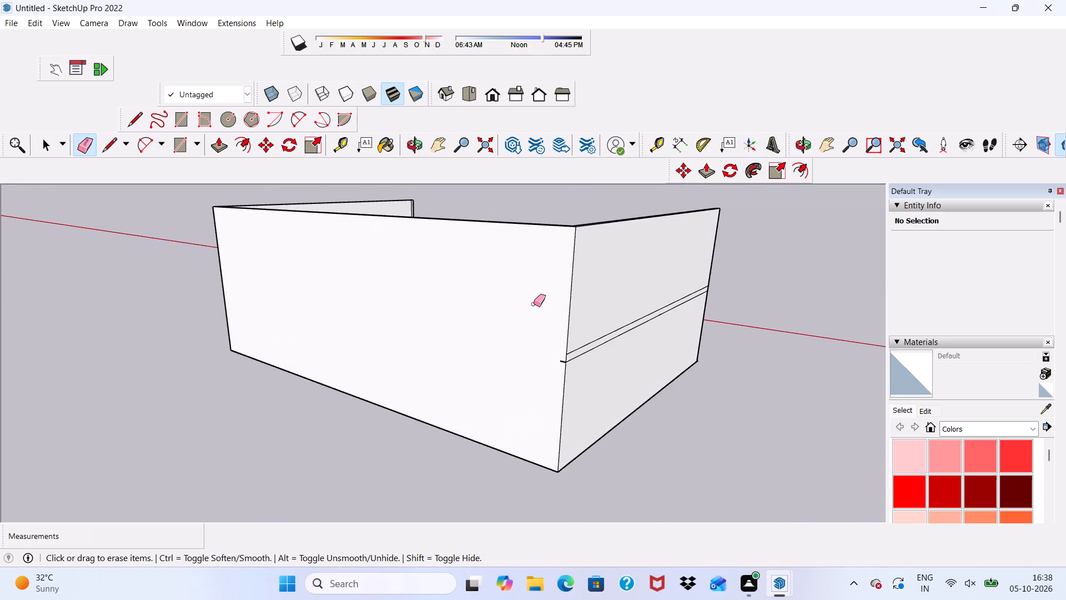
pyautogui.scroll(6, 534, 304)
pyautogui.scroll(-2, 566, 377)
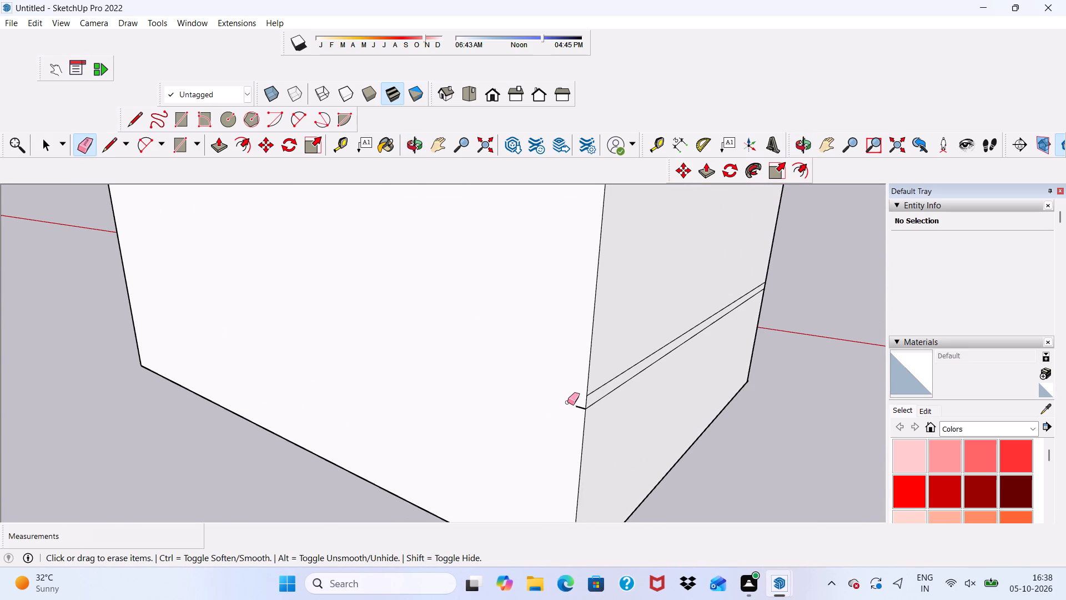
pyautogui.moveTo(576, 406); pyautogui.dragTo(576, 411)
# Erase the horizontal seam lines and the short leftover piece along the roof slab on the left side wall's outer face.
pyautogui.moveTo(617, 370); pyautogui.dragTo(624, 387)
pyautogui.scroll(-8, 487, 415)
pyautogui.scroll(7, 416, 393)
pyautogui.scroll(-1, 627, 327)
pyautogui.scroll(1, 627, 327)
pyautogui.moveTo(641, 329); pyautogui.dragTo(650, 342)
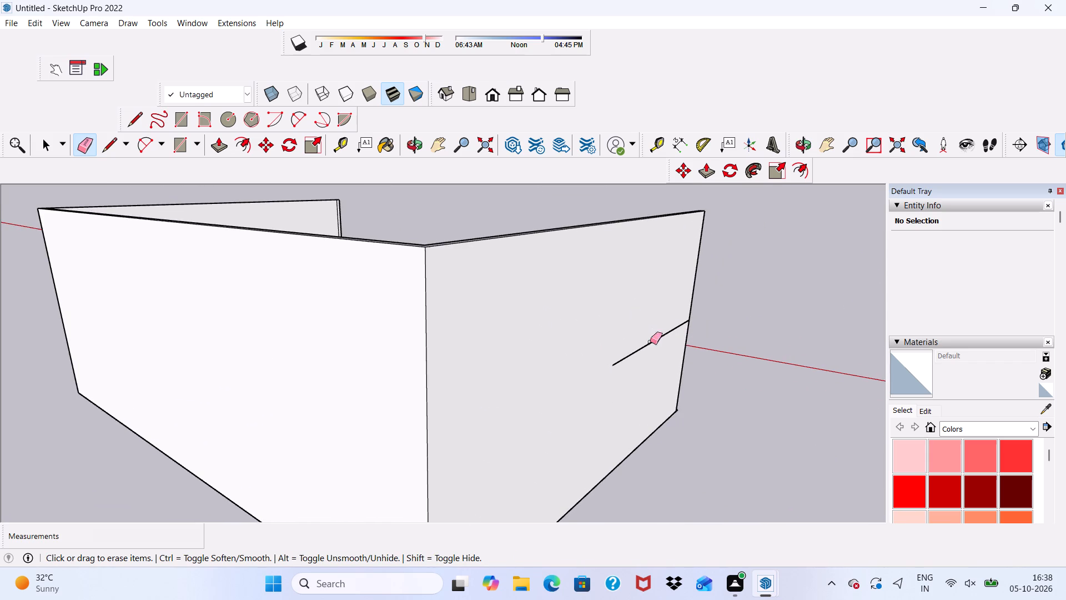
pyautogui.moveTo(650, 342); pyautogui.dragTo(658, 369)
pyautogui.scroll(-1, 621, 372)
pyautogui.moveTo(621, 373); pyautogui.dragTo(432, 350, button='middle')
pyautogui.middleClick(433, 351)
pyautogui.moveTo(397, 339); pyautogui.dragTo(387, 371)
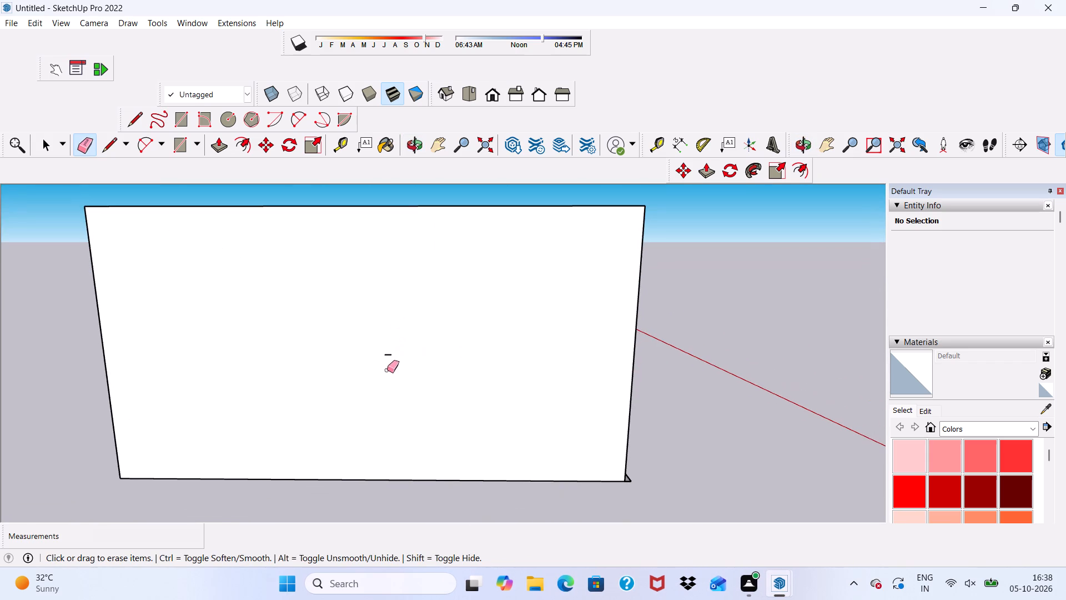
pyautogui.moveTo(387, 347); pyautogui.dragTo(388, 362)
# Inspect the cleaned-up walls and the first-floor space from the front, from above and from the sides.
pyautogui.scroll(-3, 396, 356)
pyautogui.moveTo(491, 379); pyautogui.dragTo(147, 338, button='middle')
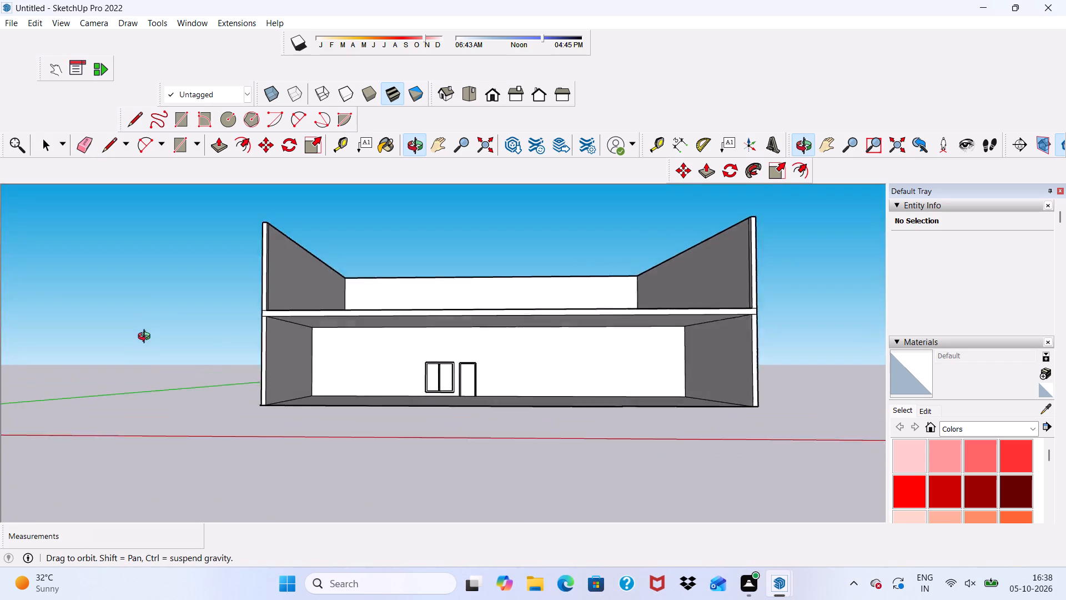
pyautogui.moveTo(147, 338); pyautogui.dragTo(159, 343, button='middle')
pyautogui.scroll(4, 178, 340)
pyautogui.scroll(-1, 180, 341)
pyautogui.press('space')
pyautogui.scroll(-3, 328, 297)
pyautogui.moveTo(331, 302); pyautogui.dragTo(365, 399, button='middle')
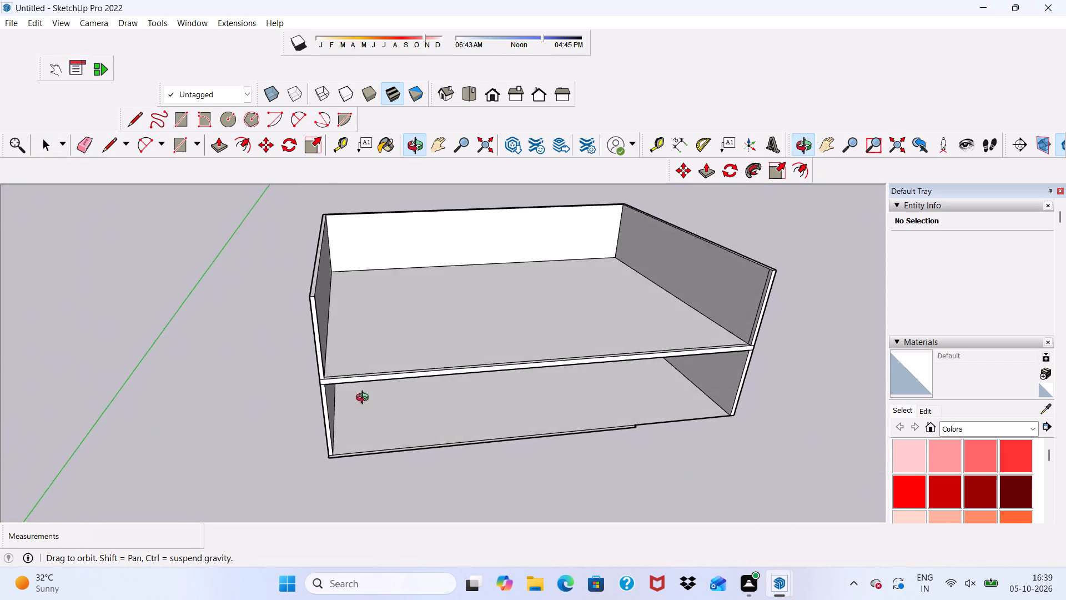
pyautogui.moveTo(365, 399); pyautogui.dragTo(335, 407, button='middle')
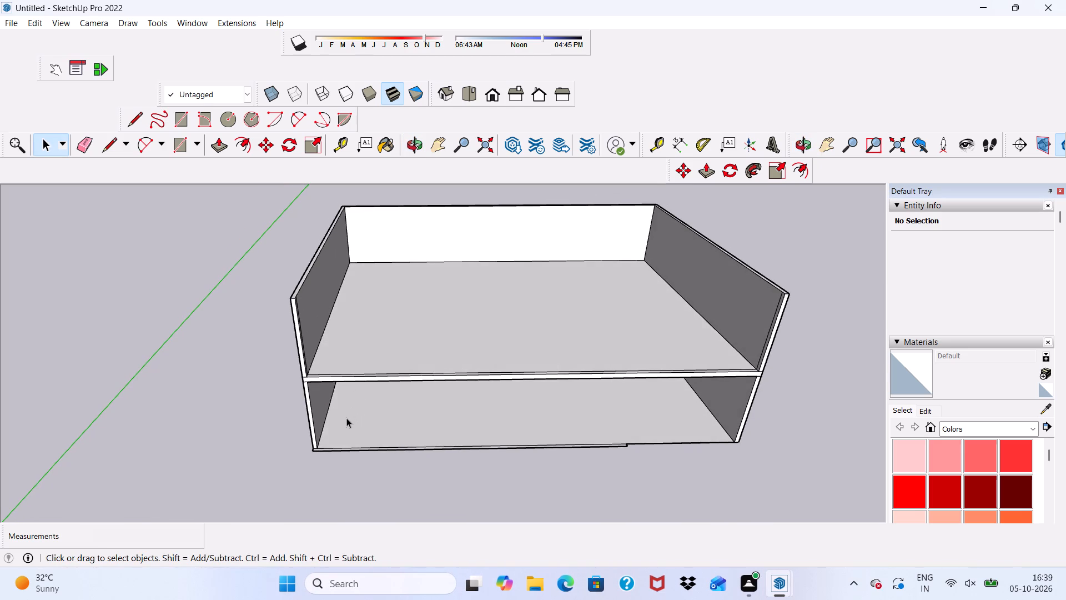
pyautogui.scroll(-4, 313, 417)
pyautogui.scroll(-3, 247, 416)
pyautogui.moveTo(244, 424); pyautogui.dragTo(188, 470, button='middle')
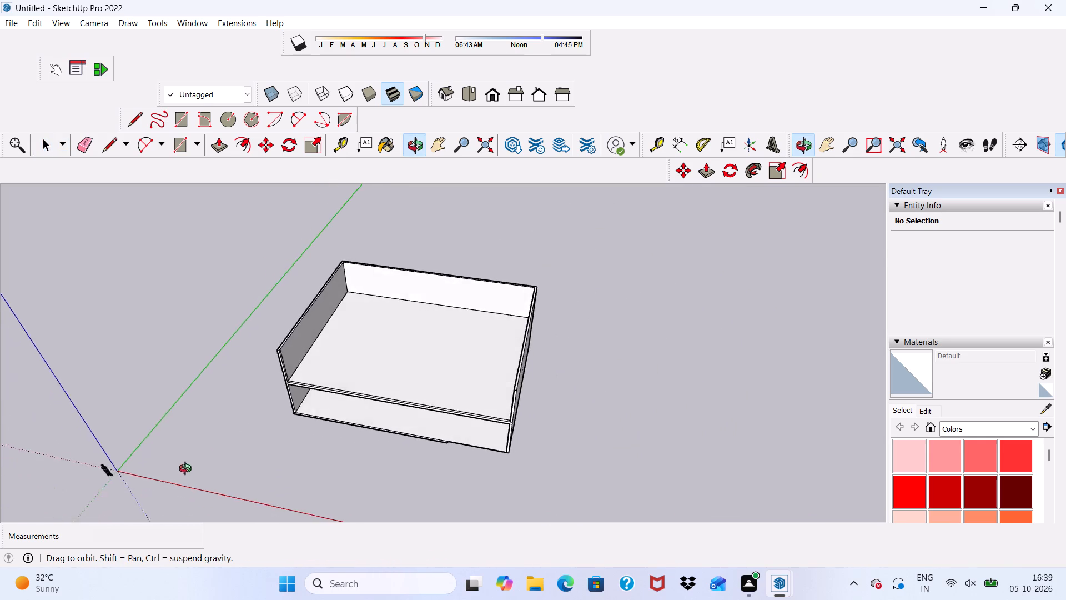
pyautogui.moveTo(188, 470); pyautogui.dragTo(268, 488, button='middle')
pyautogui.scroll(4, 308, 346)
pyautogui.scroll(-1, 330, 382)
pyautogui.moveTo(331, 386); pyautogui.dragTo(167, 334, button='middle')
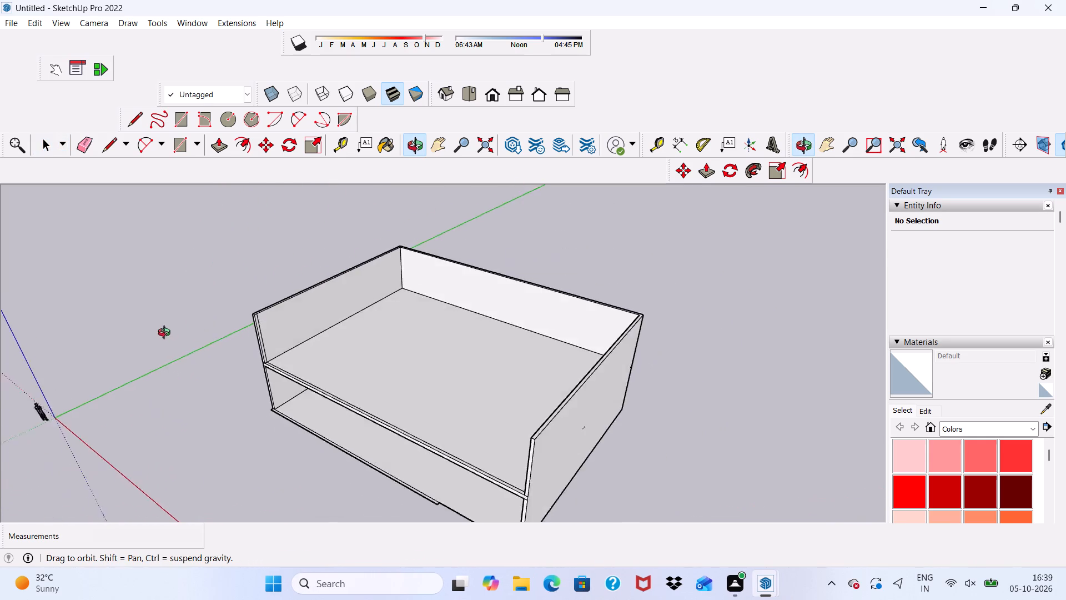
pyautogui.moveTo(167, 334); pyautogui.dragTo(291, 205, button='middle')
# Place a guide on the first floor about 31' 6" in front of the rear wall, plus a parallel one 6" further forward.
pyautogui.scroll(1, 291, 204)
pyautogui.scroll(5, 370, 414)
pyautogui.moveTo(352, 365); pyautogui.dragTo(355, 356, button='middle')
pyautogui.scroll(5, 355, 357)
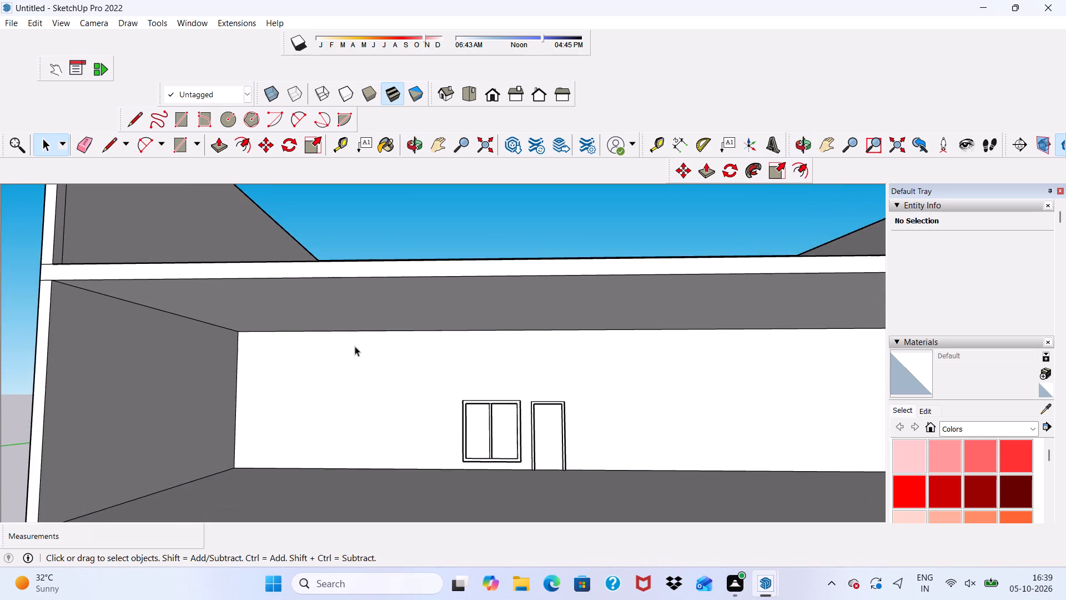
pyautogui.scroll(-6, 339, 338)
pyautogui.moveTo(348, 317); pyautogui.dragTo(348, 332, button='middle')
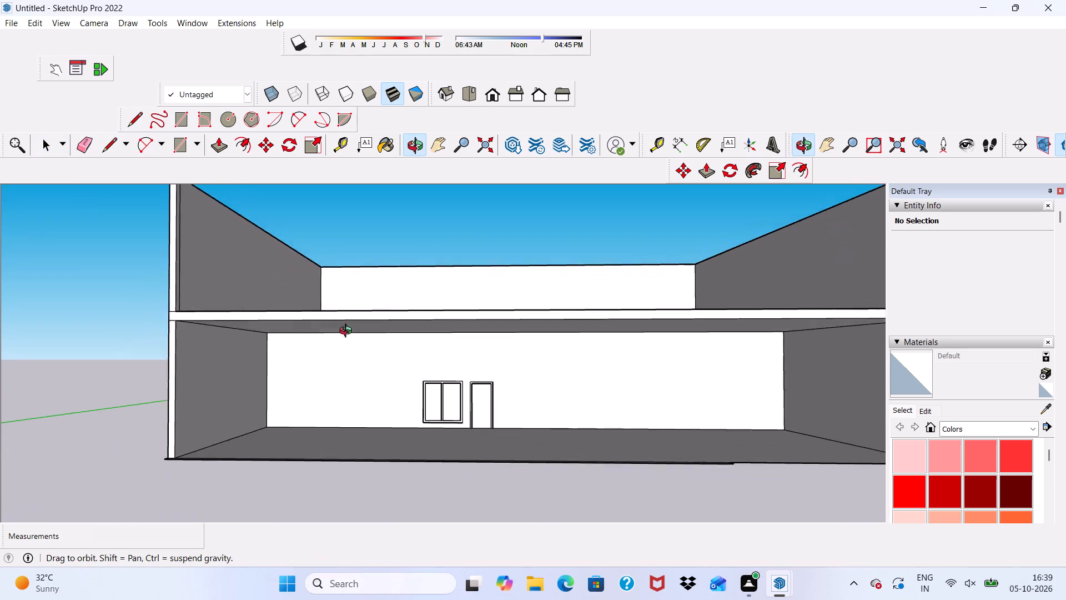
pyautogui.moveTo(348, 332); pyautogui.dragTo(346, 377, button='middle')
pyautogui.scroll(4, 394, 296)
pyautogui.scroll(-1, 396, 302)
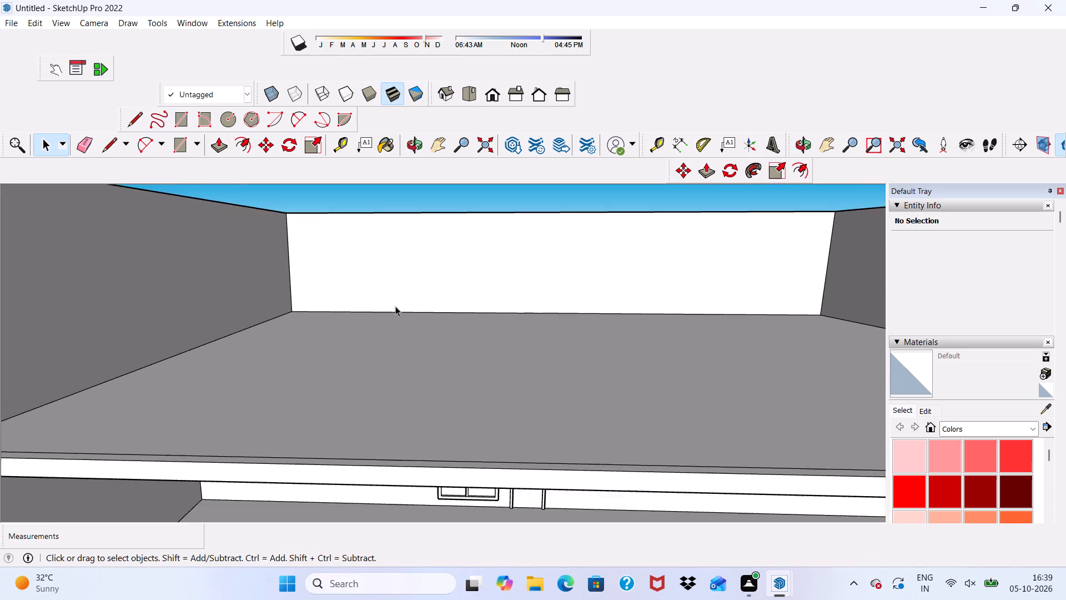
pyautogui.moveTo(395, 306); pyautogui.dragTo(400, 359, button='middle')
pyautogui.click(336, 143)
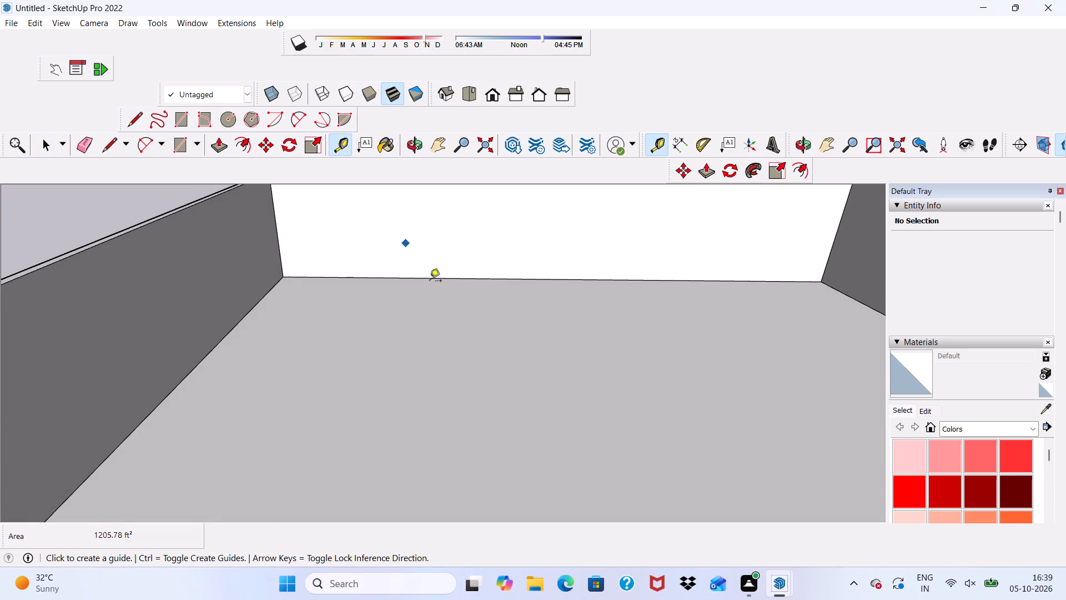
pyautogui.click(433, 276)
pyautogui.scroll(-1, 426, 321)
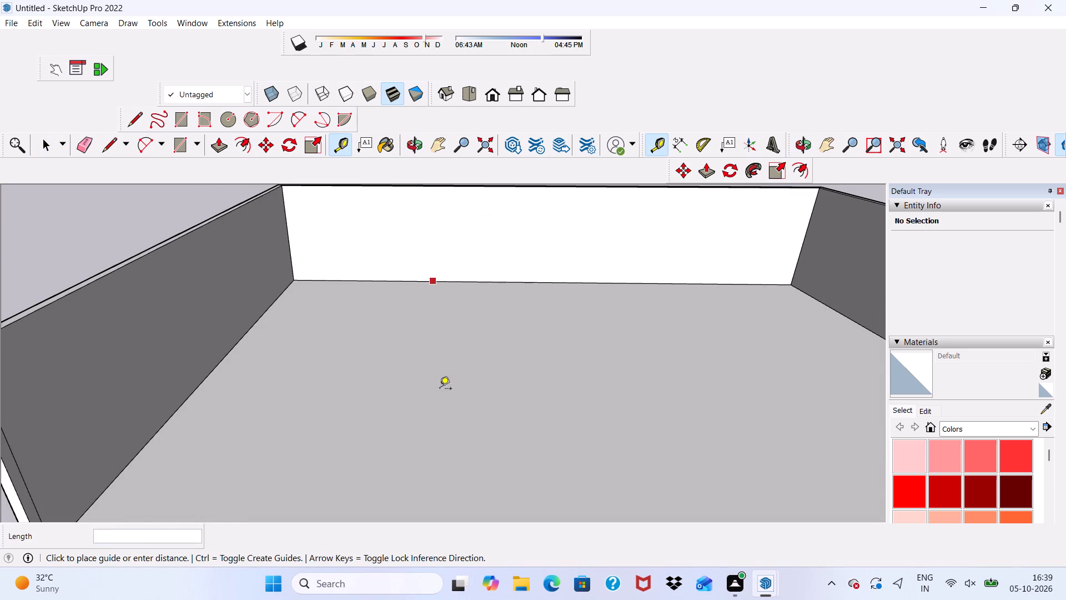
pyautogui.scroll(-1, 425, 393)
pyautogui.click(457, 374)
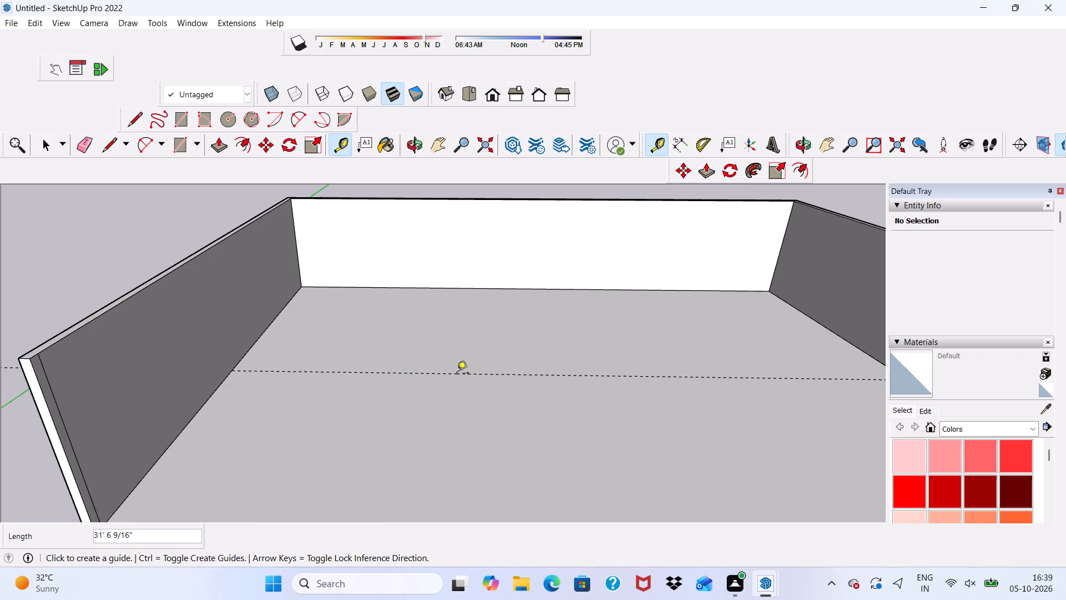
pyautogui.scroll(2, 455, 374)
pyautogui.click(454, 373)
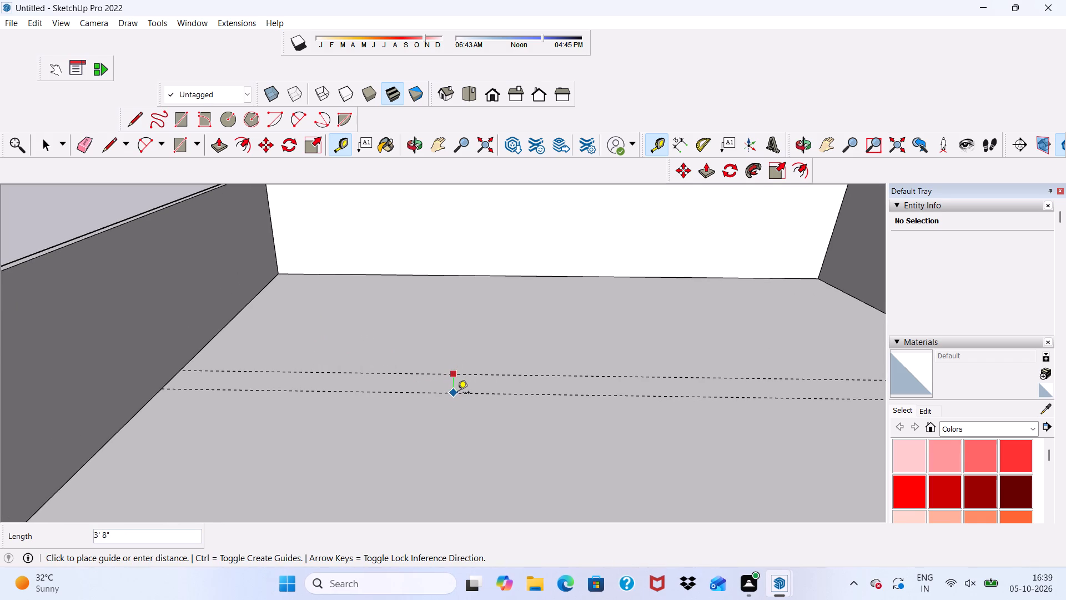
pyautogui.write('6"')
pyautogui.press('Return')
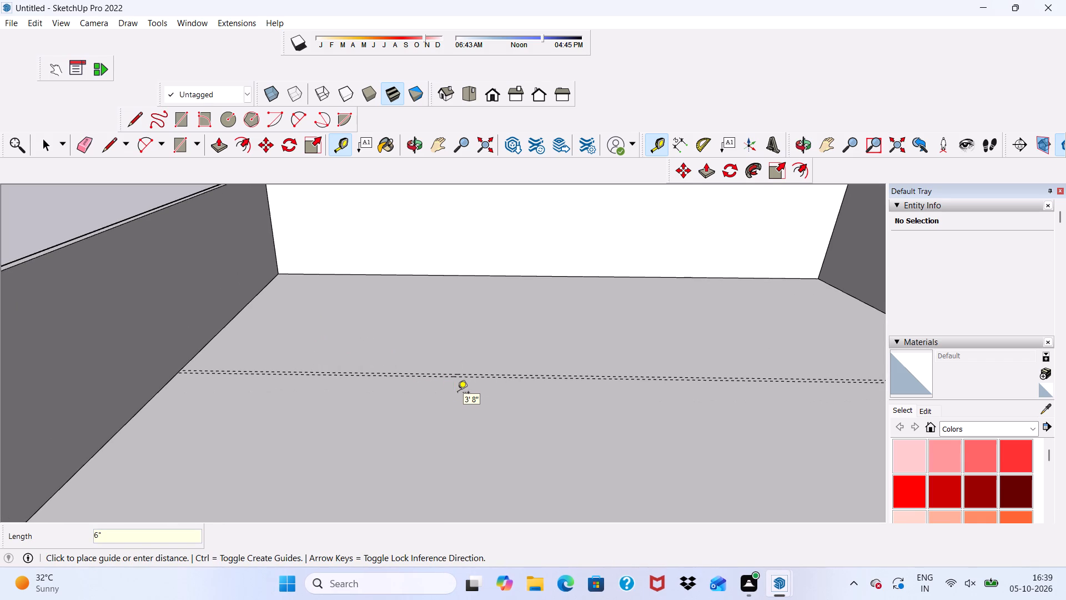
# Place a front-to-back guide on the first floor about 27' 6" from the left side wall, plus a parallel one offset 6".
pyautogui.scroll(-2, 457, 387)
pyautogui.scroll(1, 467, 371)
pyautogui.scroll(-3, 467, 368)
pyautogui.scroll(7, 318, 437)
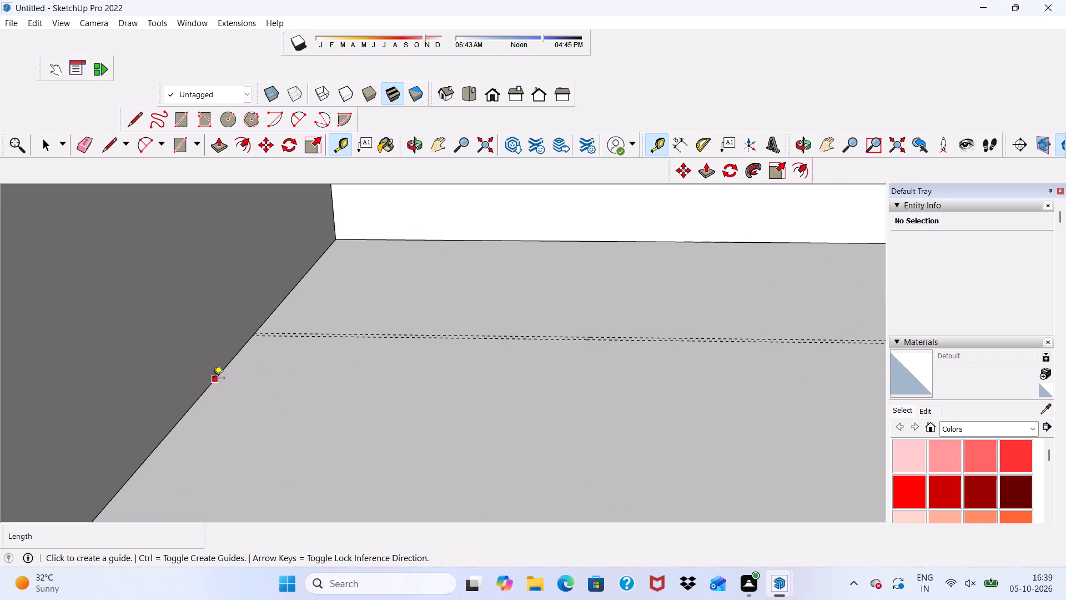
pyautogui.scroll(-1, 228, 383)
pyautogui.scroll(-5, 423, 312)
pyautogui.scroll(1, 430, 310)
pyautogui.scroll(-7, 435, 309)
pyautogui.moveTo(601, 317); pyautogui.dragTo(611, 355, button='middle')
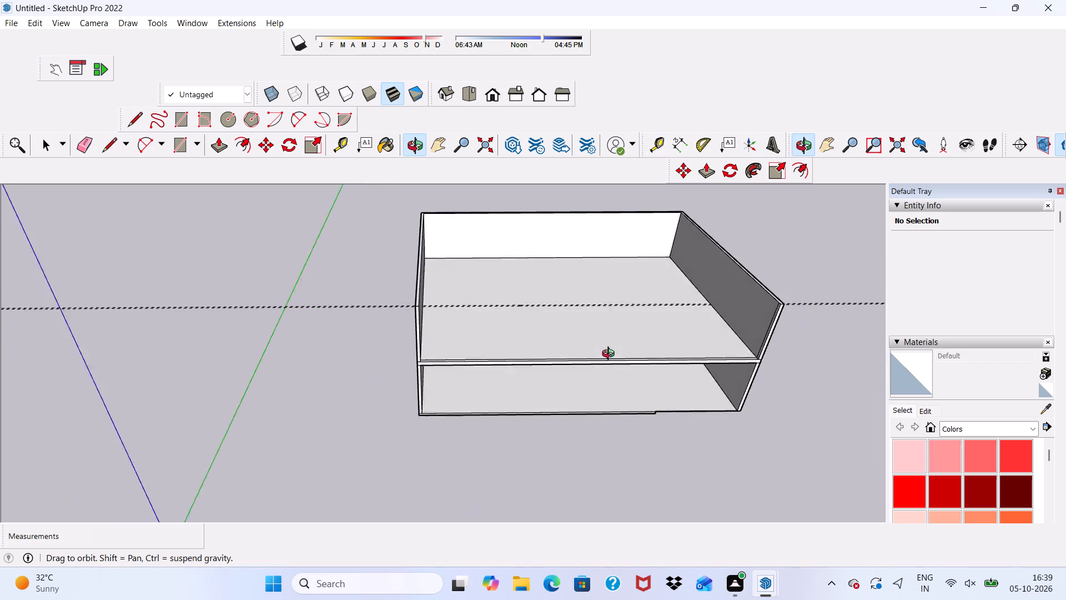
pyautogui.moveTo(611, 355); pyautogui.dragTo(612, 312, button='middle')
pyautogui.scroll(4, 691, 283)
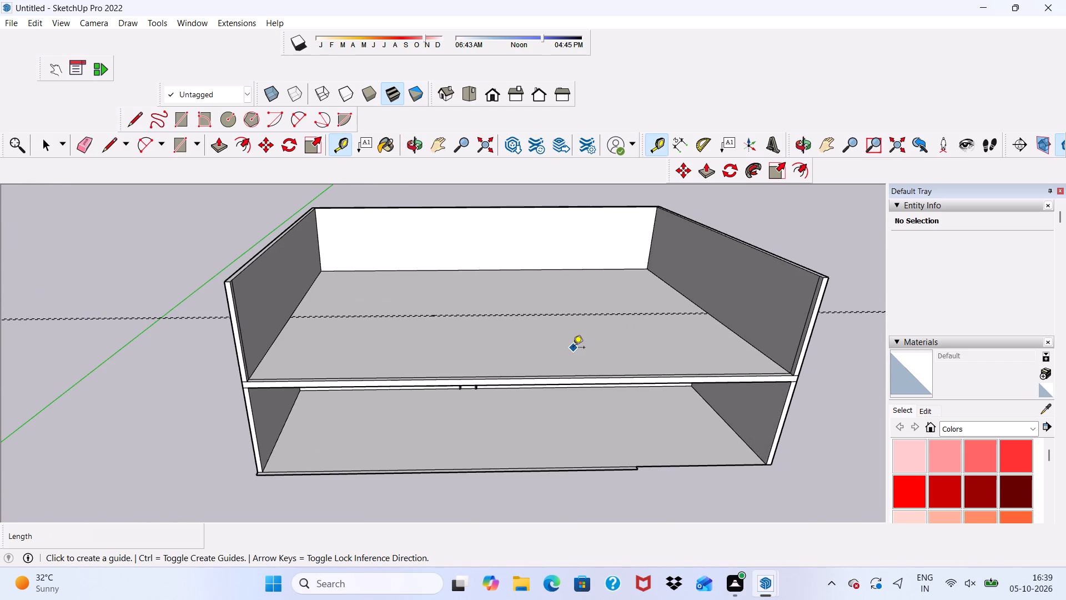
pyautogui.scroll(3, 541, 357)
pyautogui.scroll(4, 394, 366)
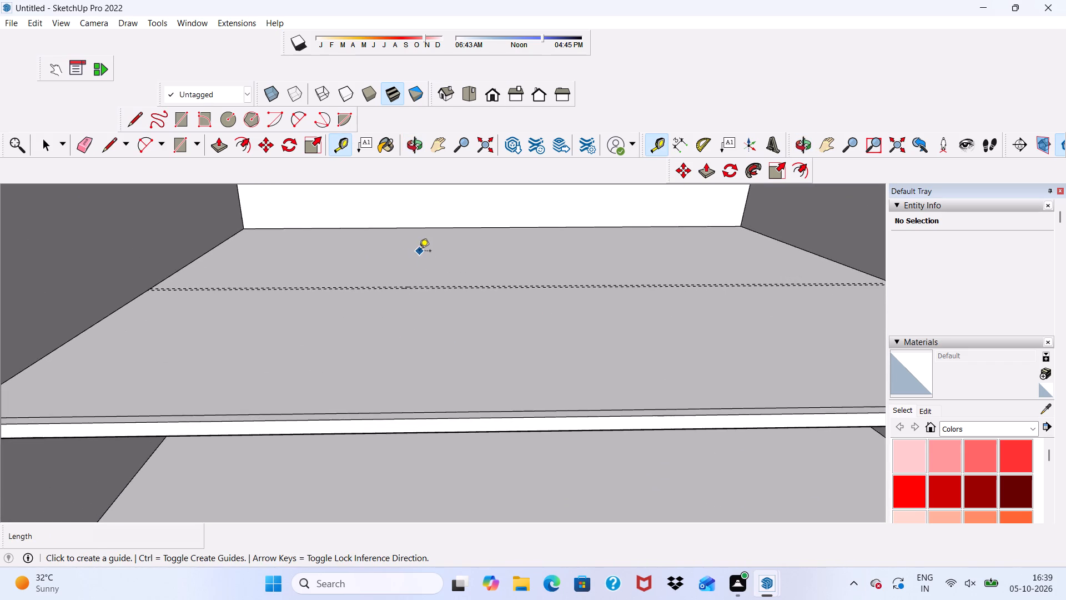
pyautogui.scroll(3, 396, 268)
pyautogui.scroll(1, 36, 302)
pyautogui.click(18, 312)
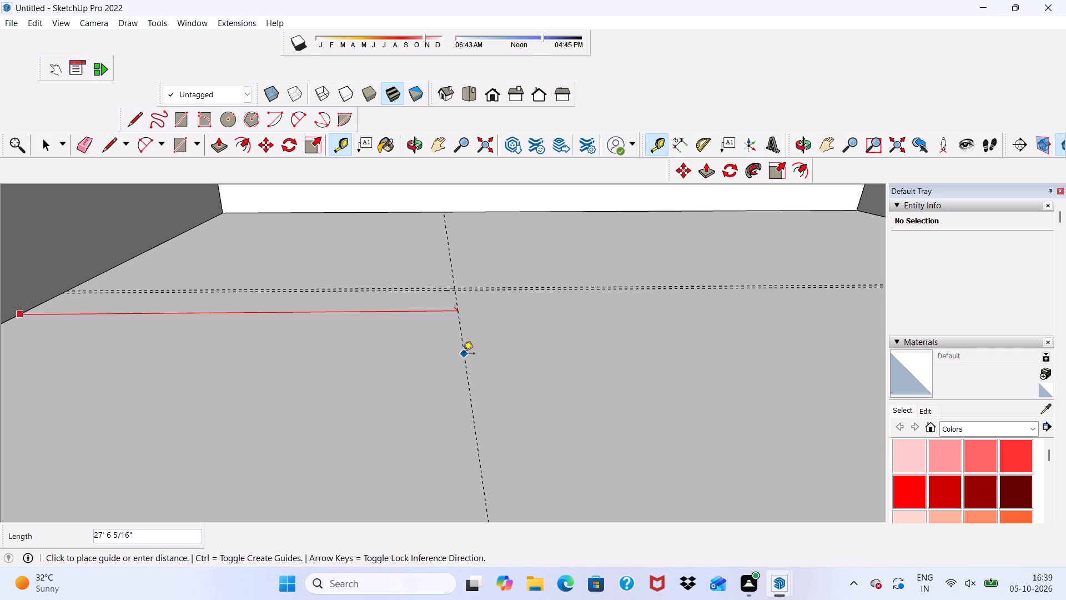
pyautogui.click(463, 355)
pyautogui.scroll(1, 462, 331)
pyautogui.click(462, 334)
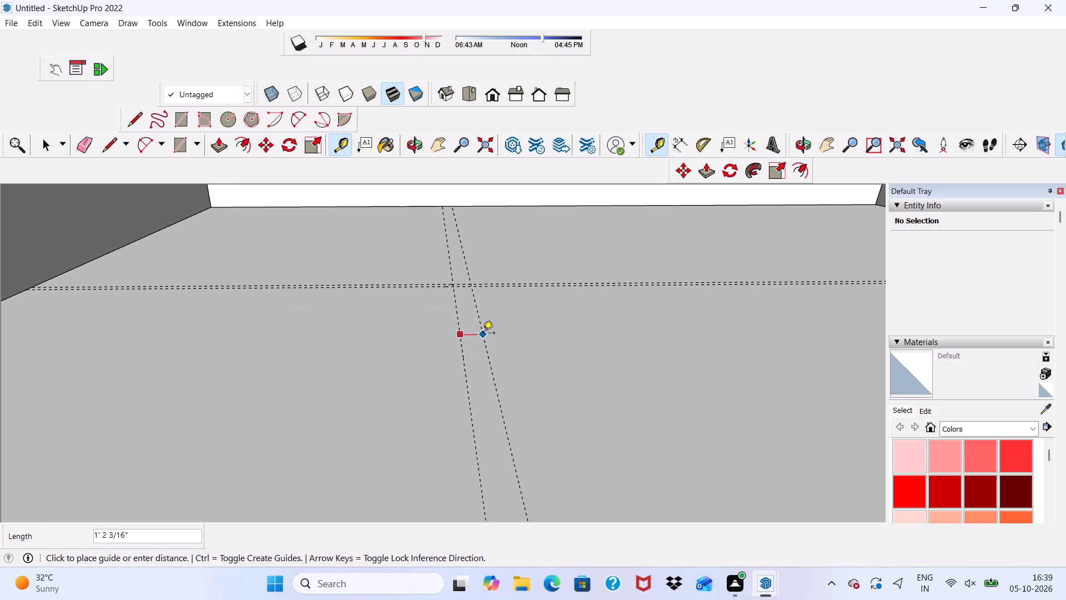
pyautogui.write('6"')
pyautogui.press('Return')
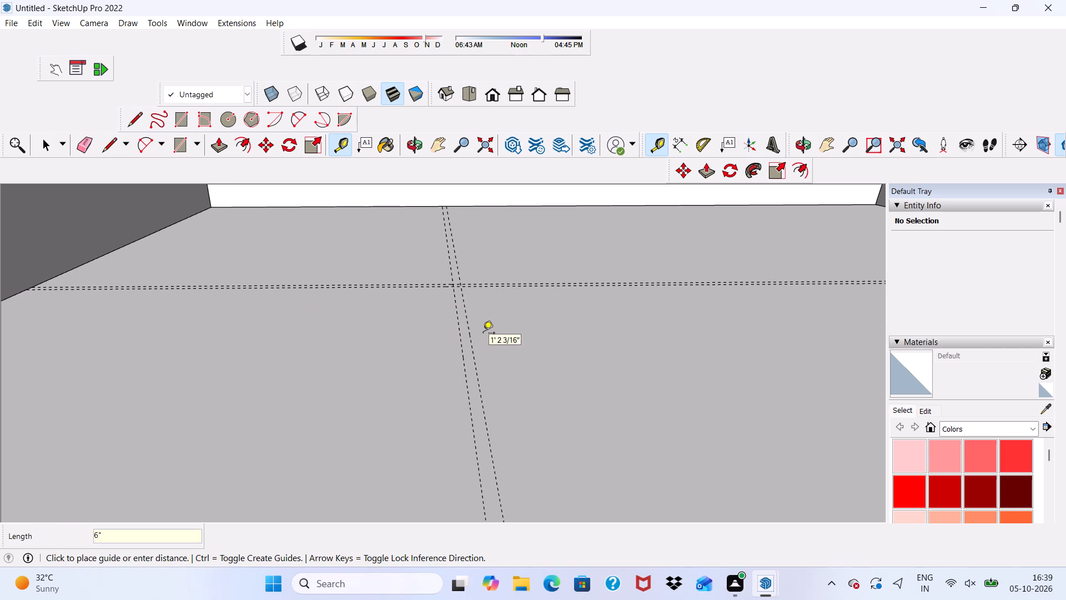
# Place a guide about 18' in front of the crosswise guide pair, plus a parallel one 6" further toward the slab's front edge.
pyautogui.scroll(-8, 440, 263)
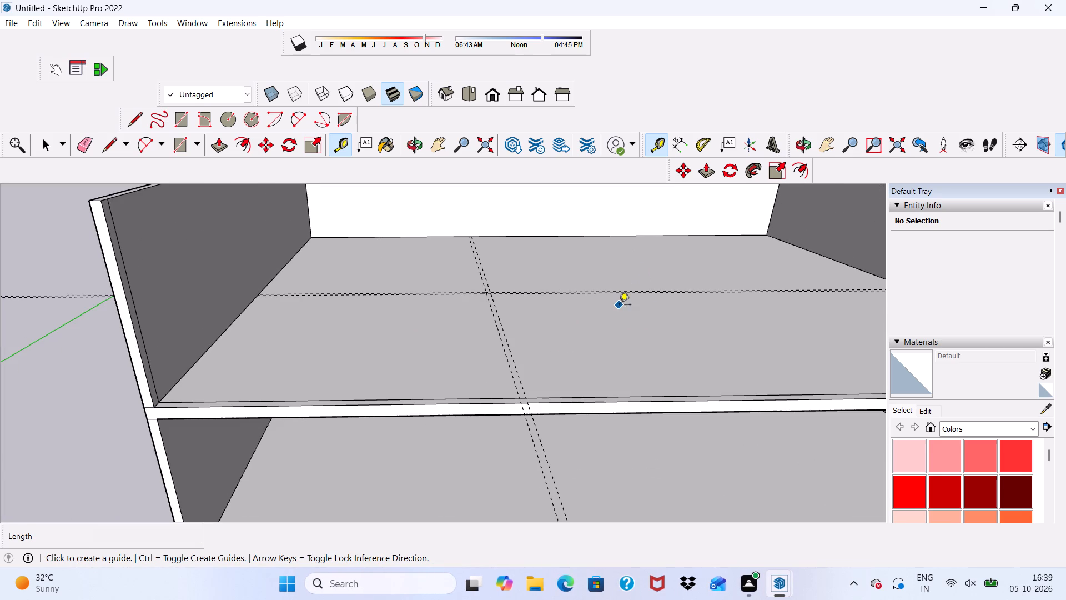
pyautogui.scroll(-1, 624, 329)
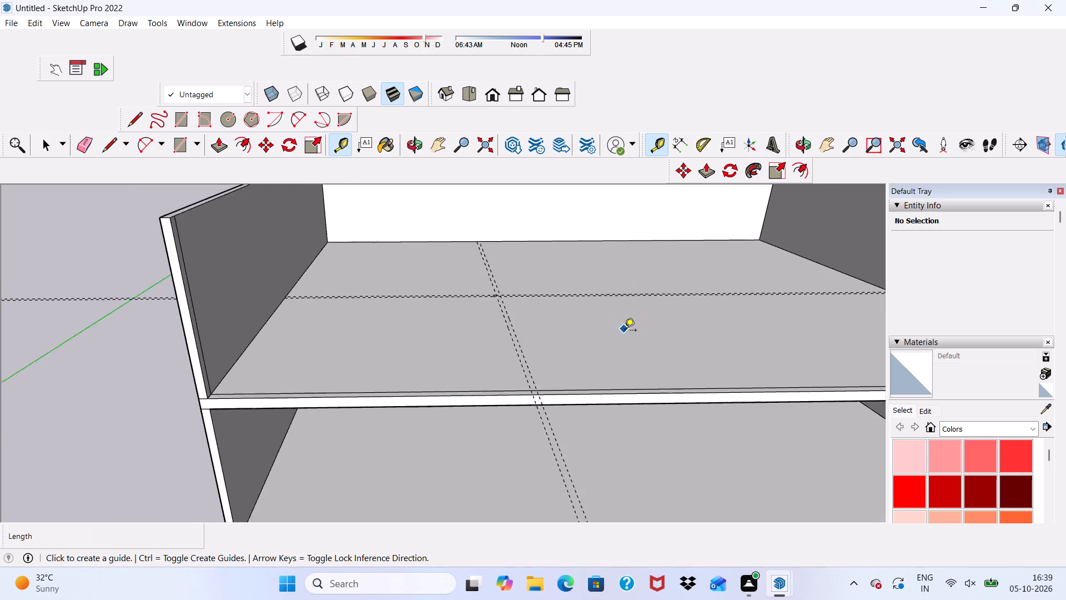
pyautogui.scroll(-2, 625, 331)
pyautogui.scroll(1, 615, 303)
pyautogui.scroll(-5, 497, 341)
pyautogui.moveTo(481, 332); pyautogui.dragTo(486, 374, button='middle')
pyautogui.scroll(2, 769, 306)
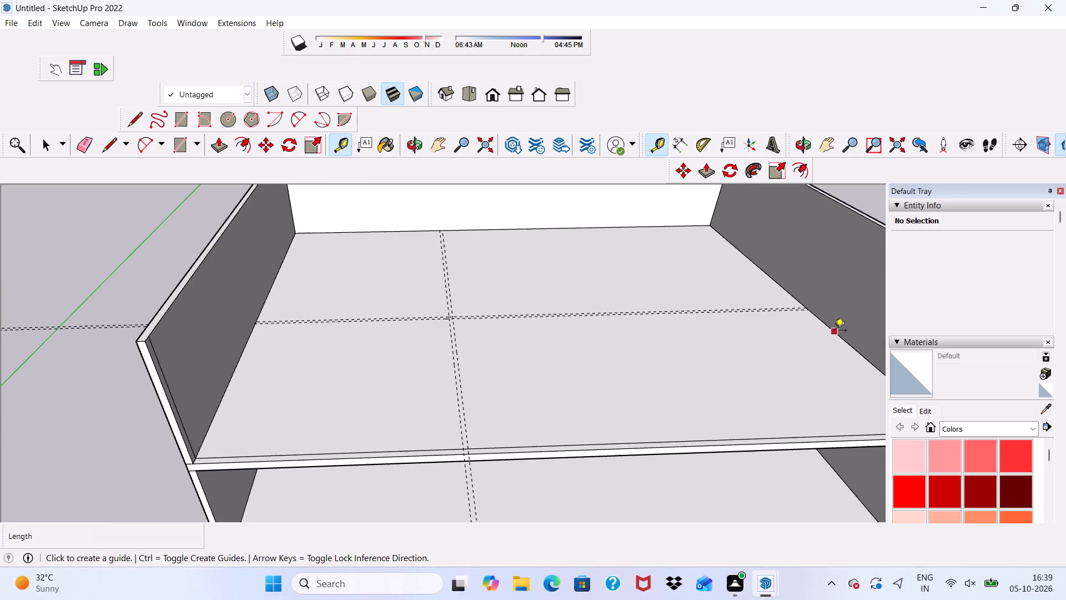
pyautogui.scroll(-2, 566, 344)
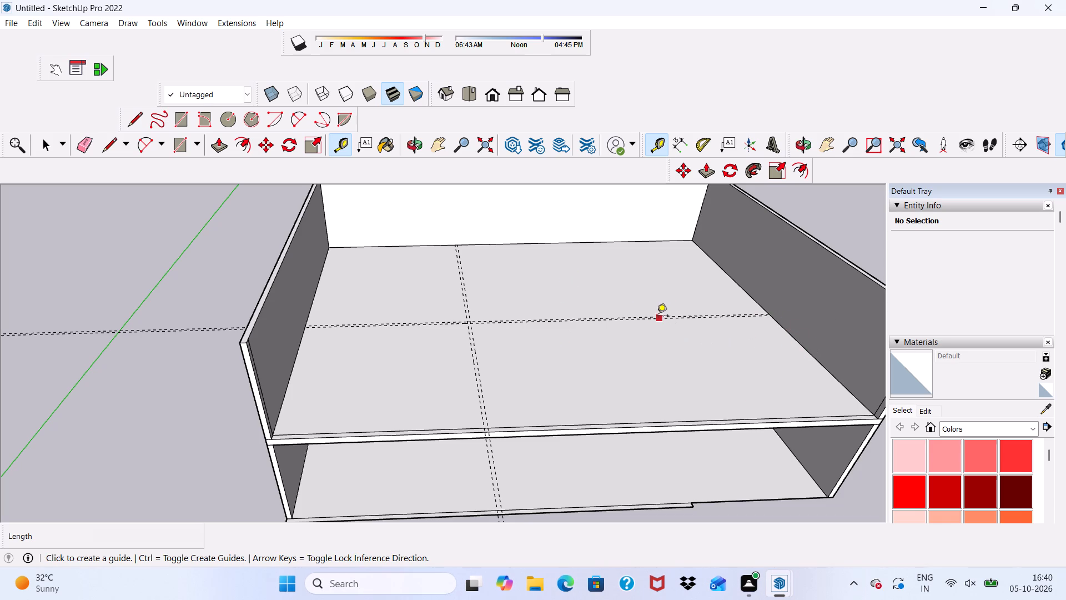
pyautogui.scroll(8, 634, 321)
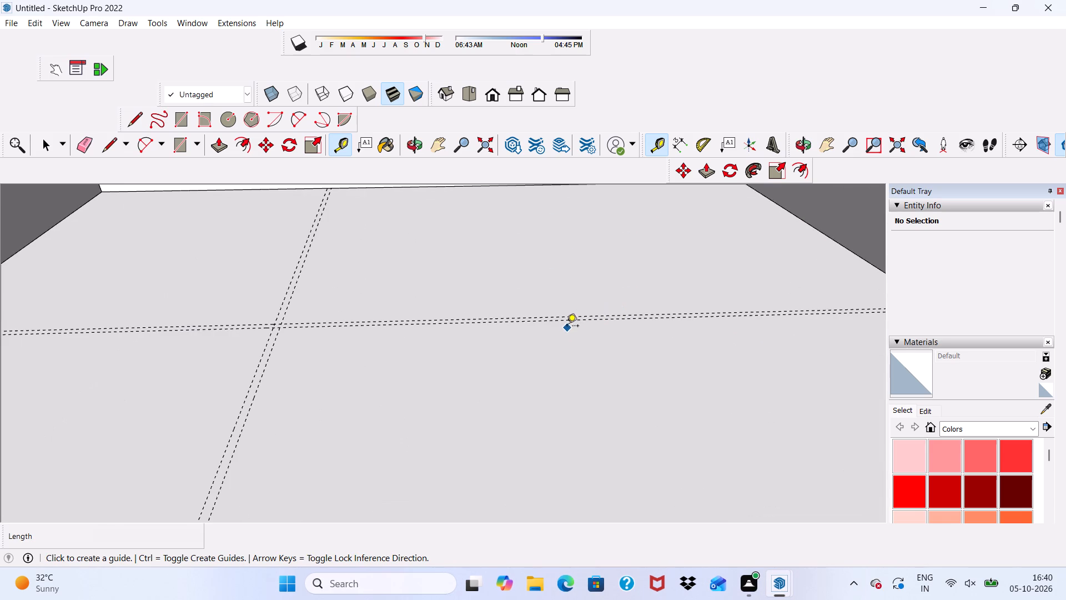
pyautogui.click(564, 321)
pyautogui.scroll(-2, 579, 442)
pyautogui.scroll(1, 579, 442)
pyautogui.scroll(-1, 579, 442)
pyautogui.scroll(1, 579, 442)
pyautogui.scroll(-7, 579, 442)
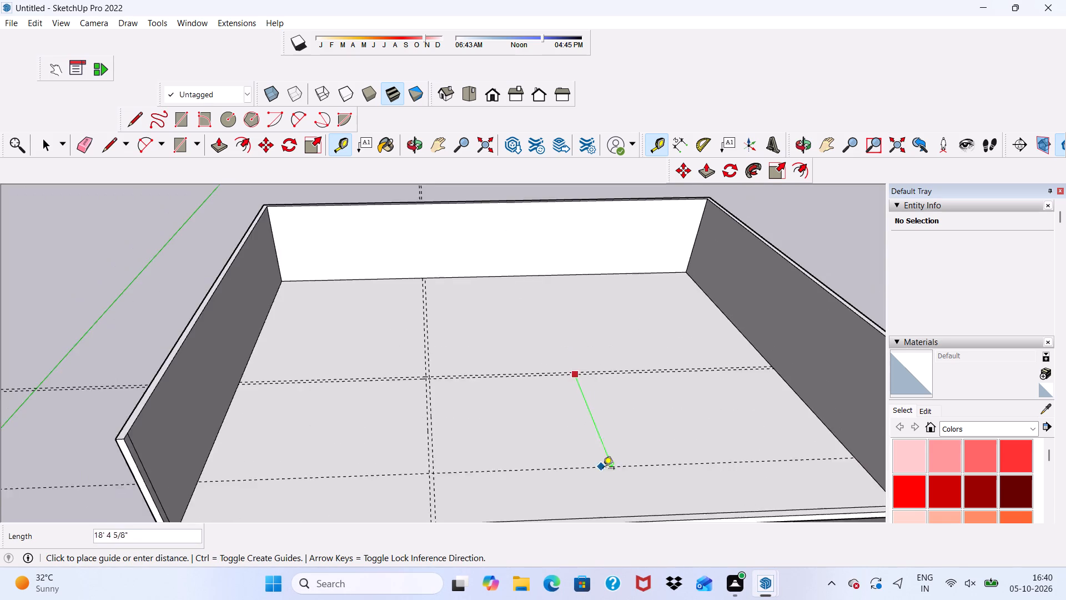
pyautogui.scroll(-6, 603, 469)
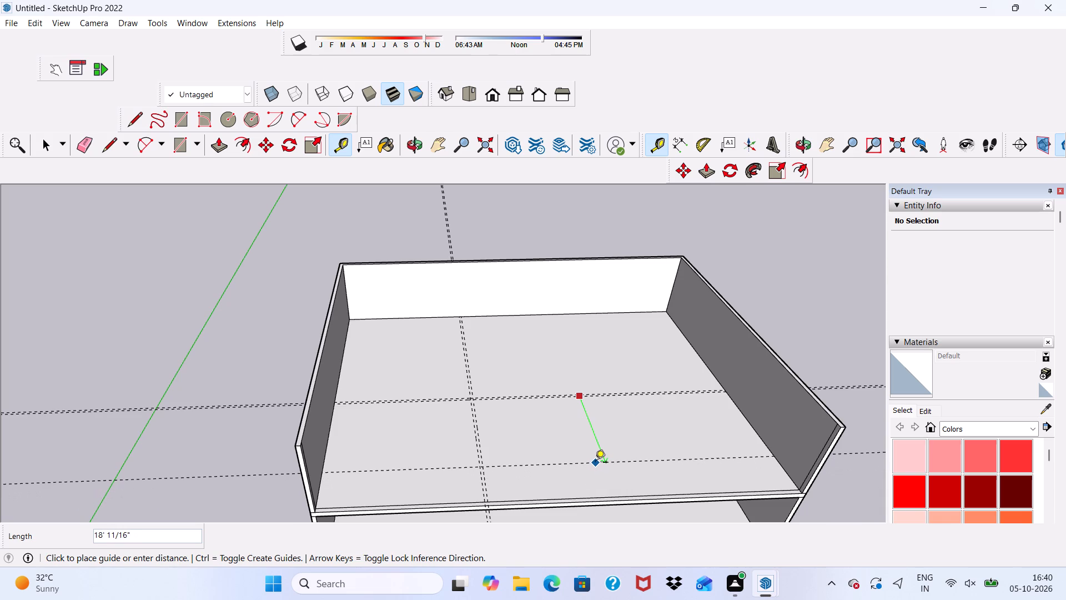
pyautogui.click(593, 468)
pyautogui.scroll(3, 599, 463)
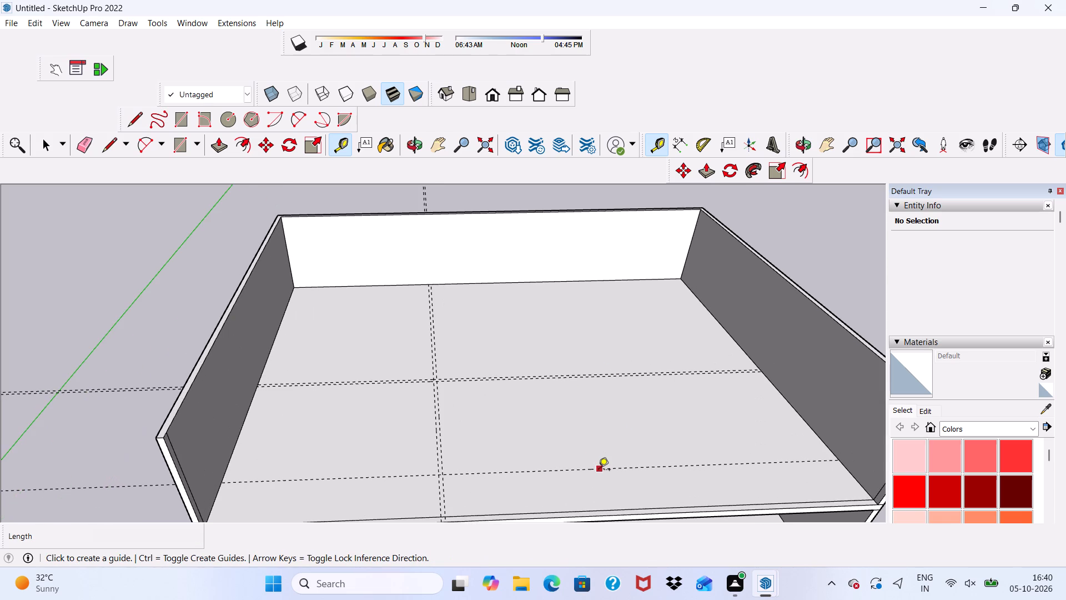
pyautogui.click(599, 471)
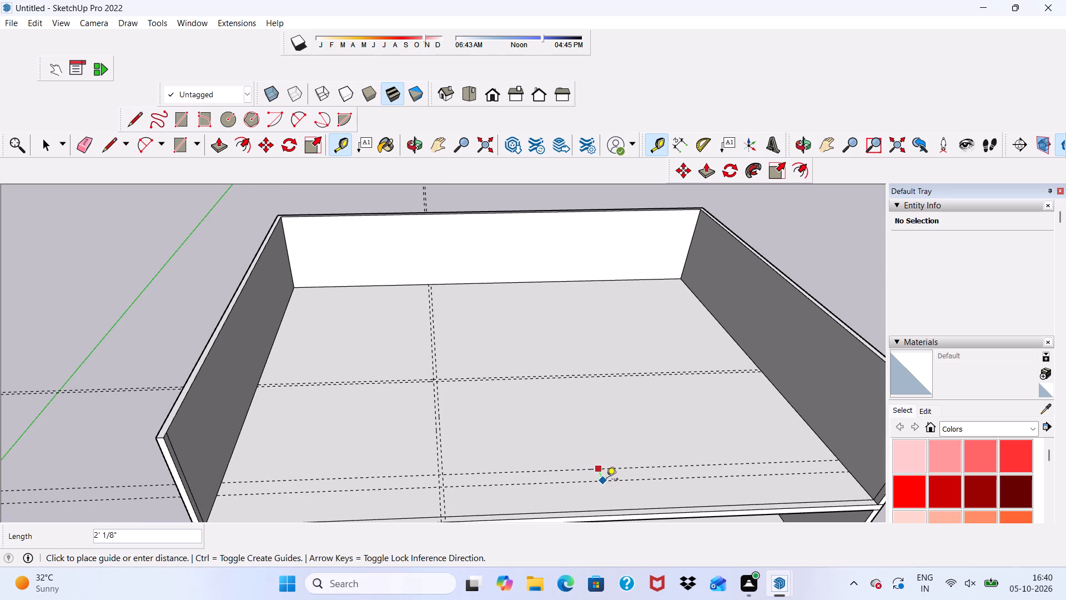
pyautogui.write('6"')
pyautogui.press('Return')
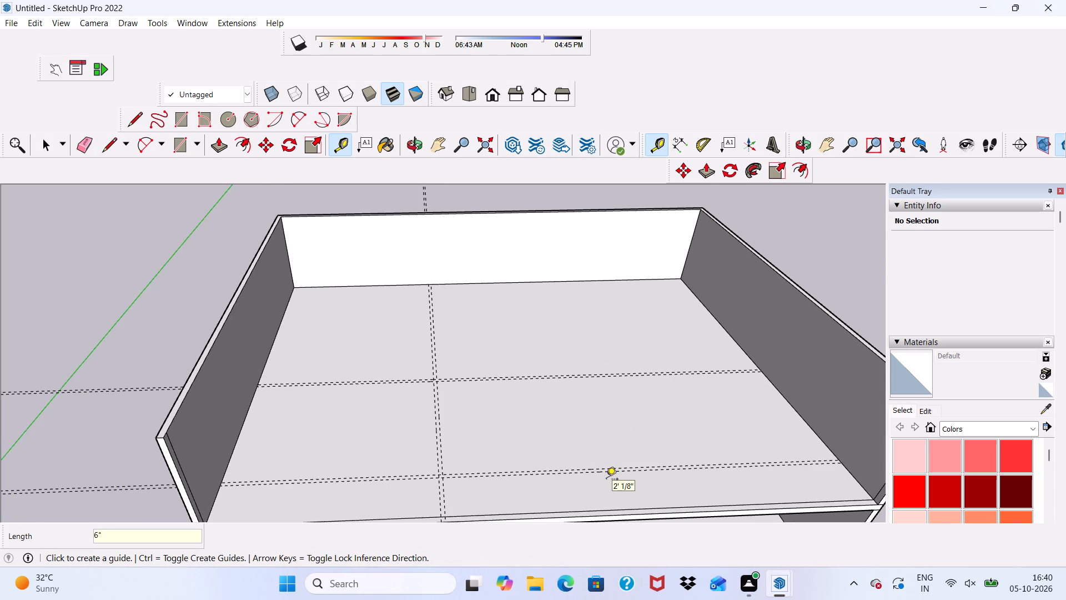
# Draw a line about 31' 6" long from the rear wall along the left-hand front-to-back guide to the first crosswise guide.
pyautogui.click(111, 147)
pyautogui.scroll(2, 257, 277)
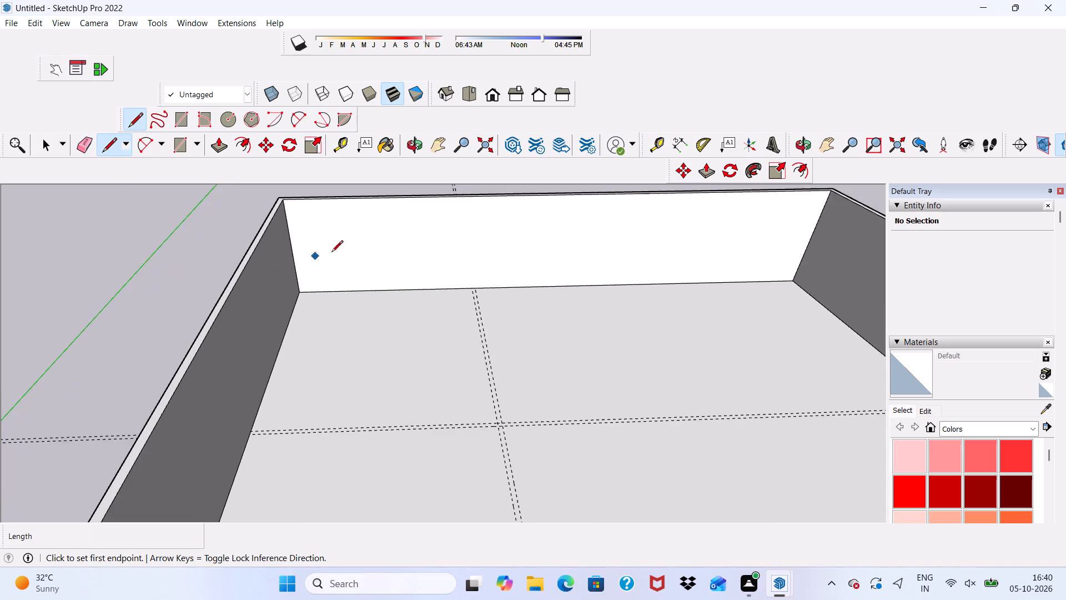
pyautogui.scroll(8, 331, 253)
pyautogui.scroll(-1, 466, 288)
pyautogui.scroll(4, 467, 288)
pyautogui.click(458, 295)
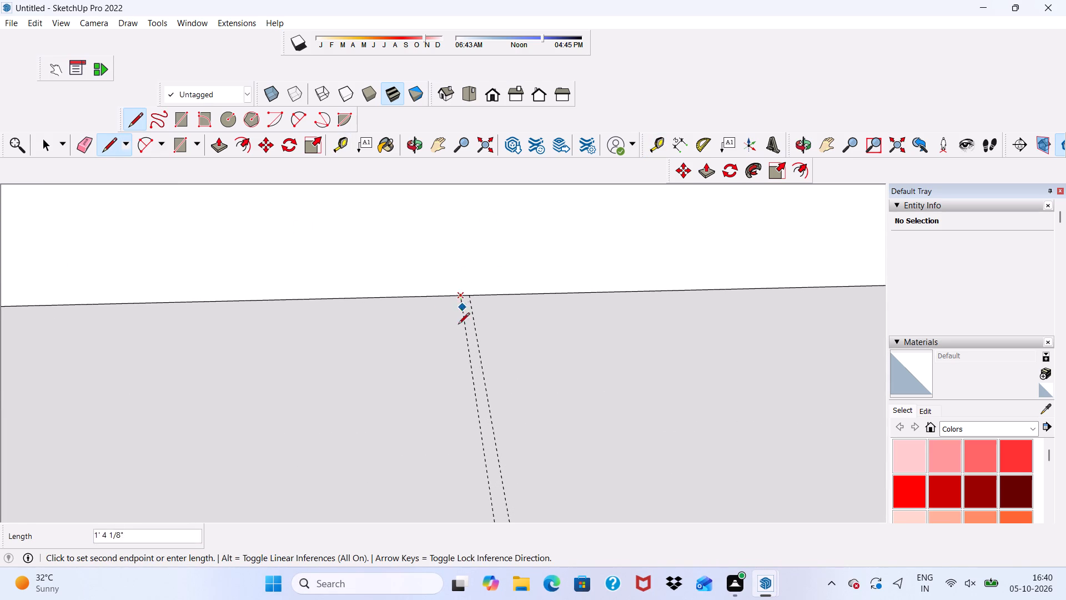
pyautogui.scroll(-6, 458, 338)
pyautogui.scroll(-1, 426, 306)
pyautogui.scroll(1, 427, 308)
pyautogui.scroll(-7, 427, 308)
pyautogui.scroll(3, 446, 321)
pyautogui.scroll(-3, 451, 318)
pyautogui.scroll(1, 475, 283)
pyautogui.scroll(-3, 475, 291)
pyautogui.scroll(3, 452, 402)
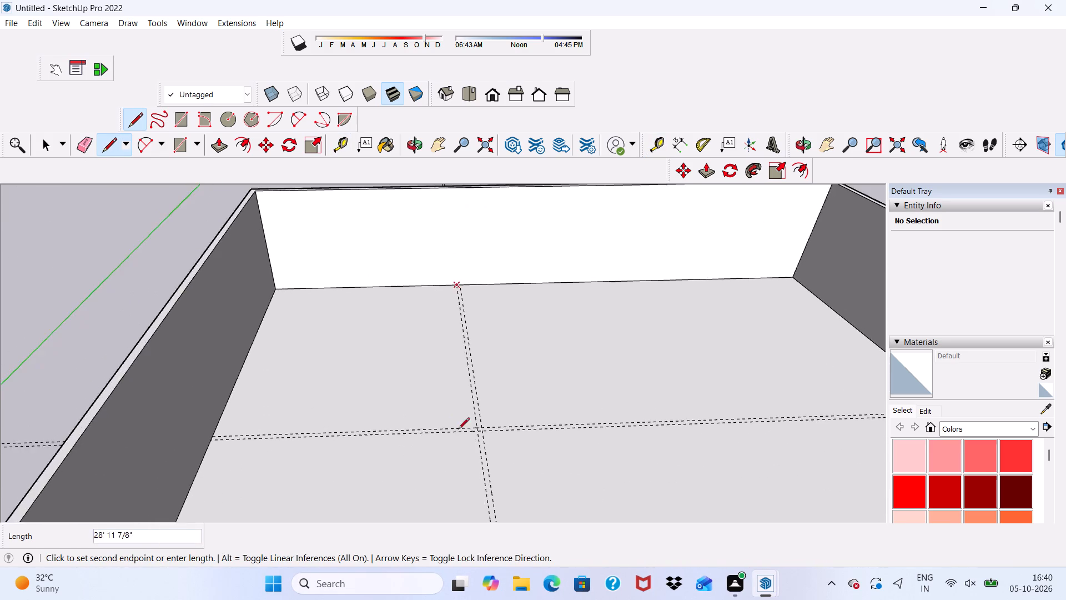
pyautogui.scroll(3, 458, 430)
pyautogui.scroll(-1, 464, 439)
pyautogui.scroll(10, 464, 439)
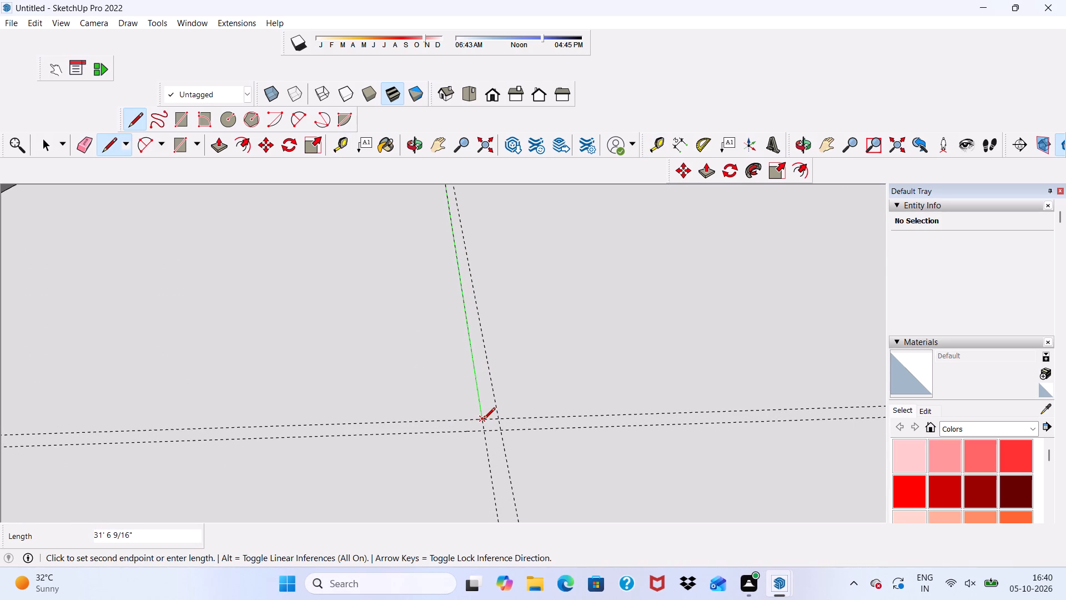
pyautogui.click(483, 419)
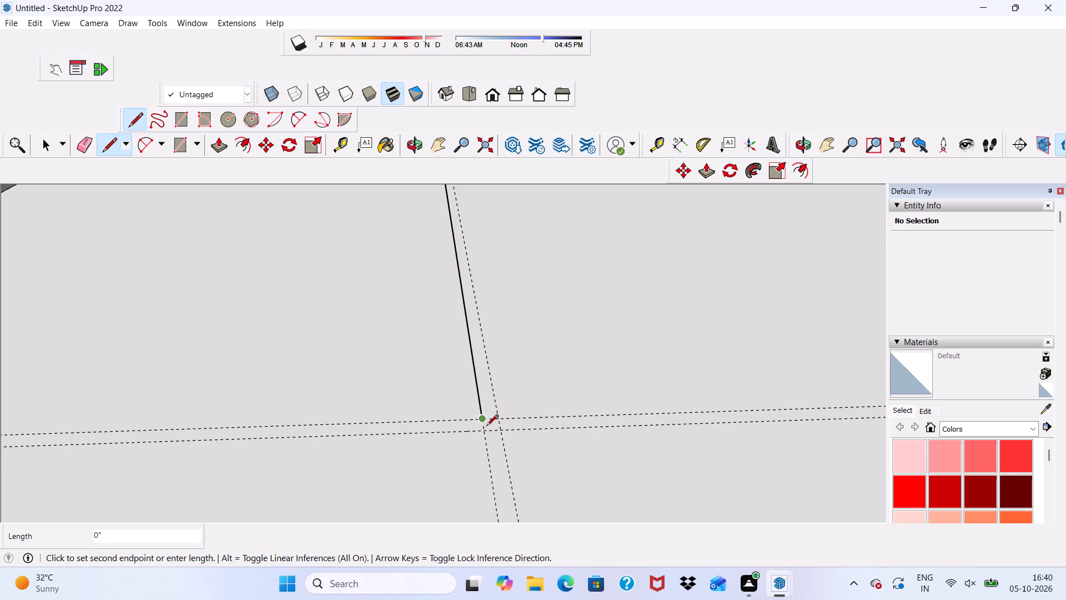
# Continue the line about 19' 8" toward the front along the same guide, ending at the rear guide of the front crosswise pair.
pyautogui.scroll(-19, 484, 436)
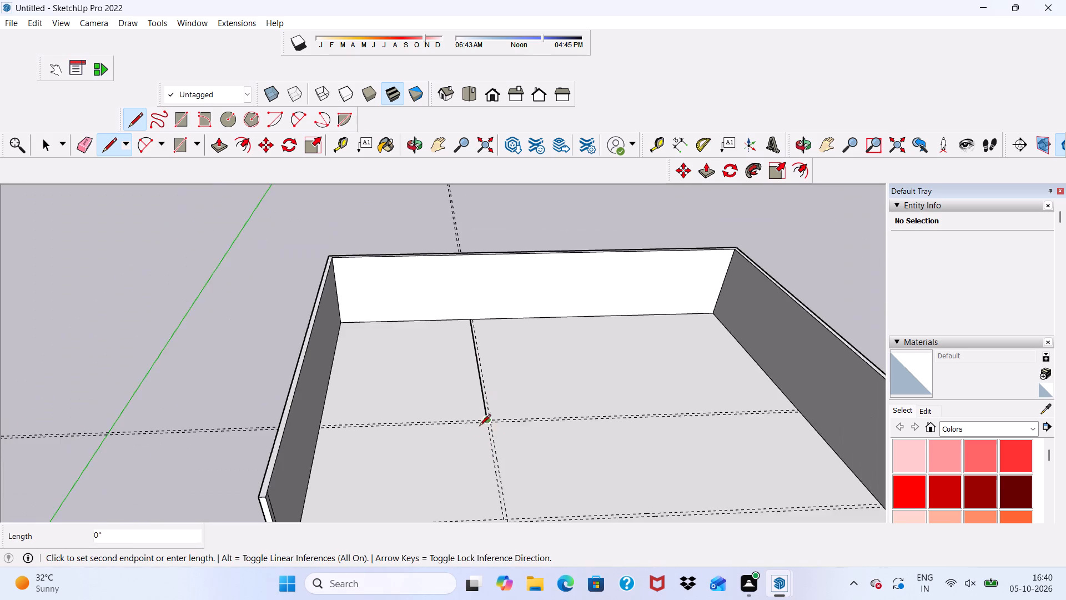
pyautogui.scroll(-4, 471, 461)
pyautogui.scroll(14, 489, 494)
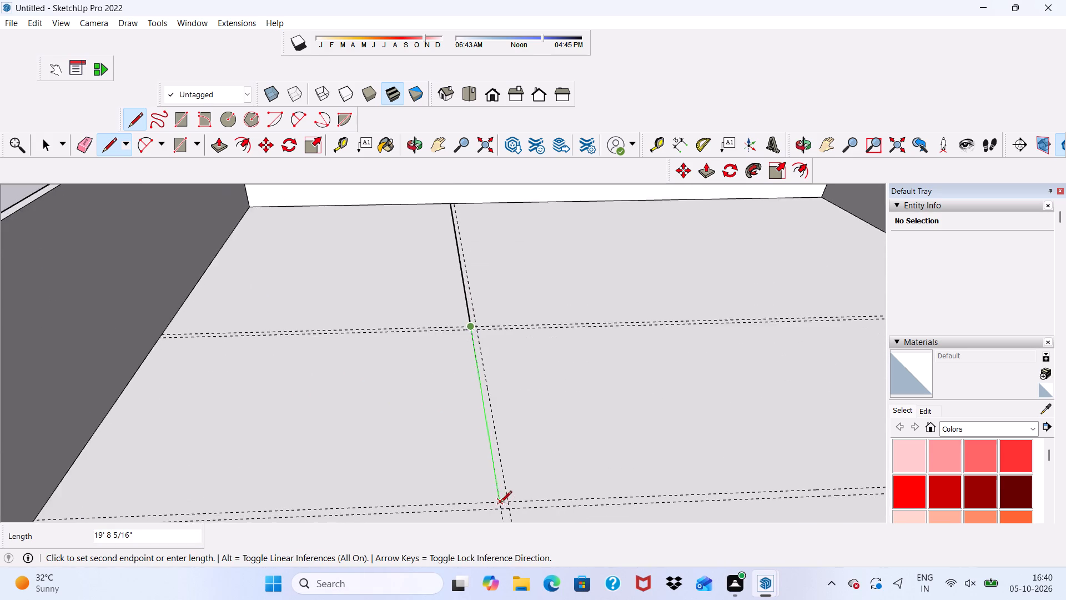
pyautogui.scroll(3, 500, 503)
pyautogui.click(498, 506)
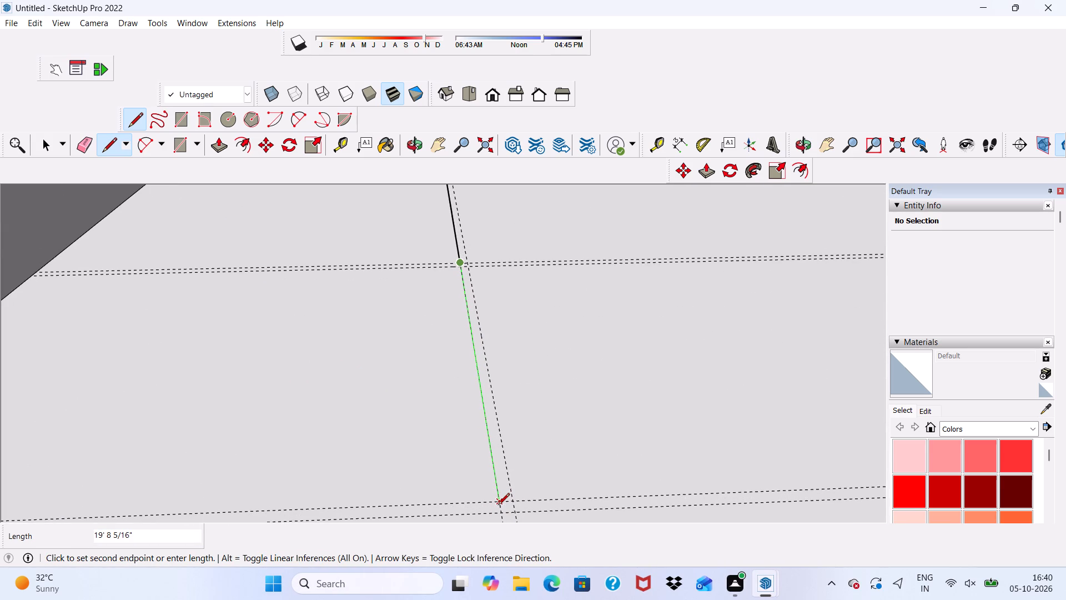
# Continue the outline about 27' 5 1/2" along the rear guide of the front crosswise pair to the left side wall.
pyautogui.scroll(1, 322, 478)
pyautogui.scroll(-7, 322, 478)
pyautogui.scroll(1, 330, 461)
pyautogui.scroll(-1, 336, 458)
pyautogui.scroll(4, 7, 489)
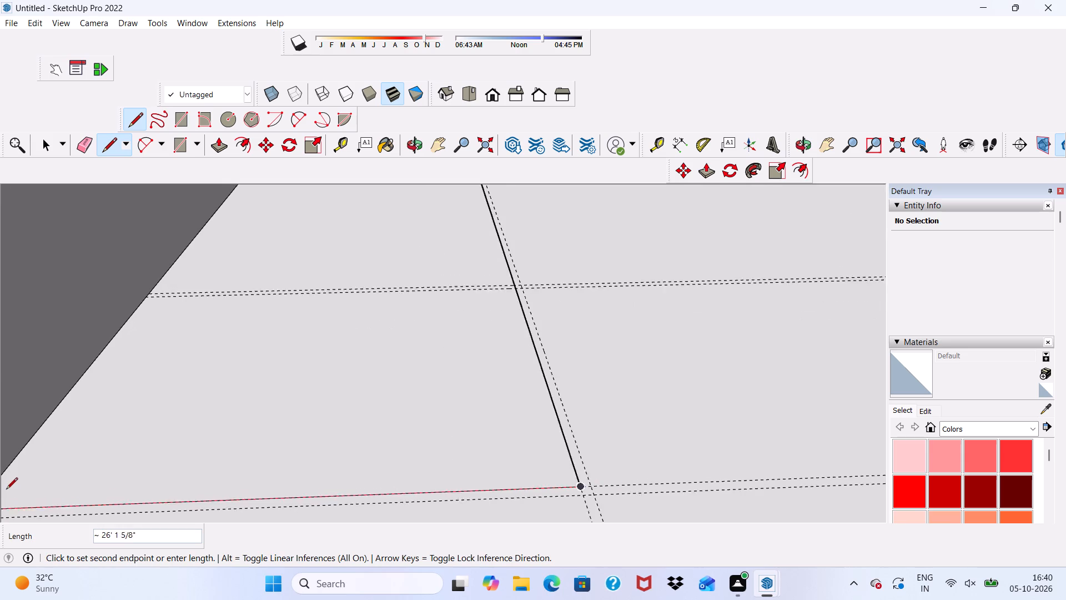
pyautogui.scroll(1, 6, 490)
pyautogui.scroll(-13, 2, 493)
pyautogui.scroll(11, 86, 479)
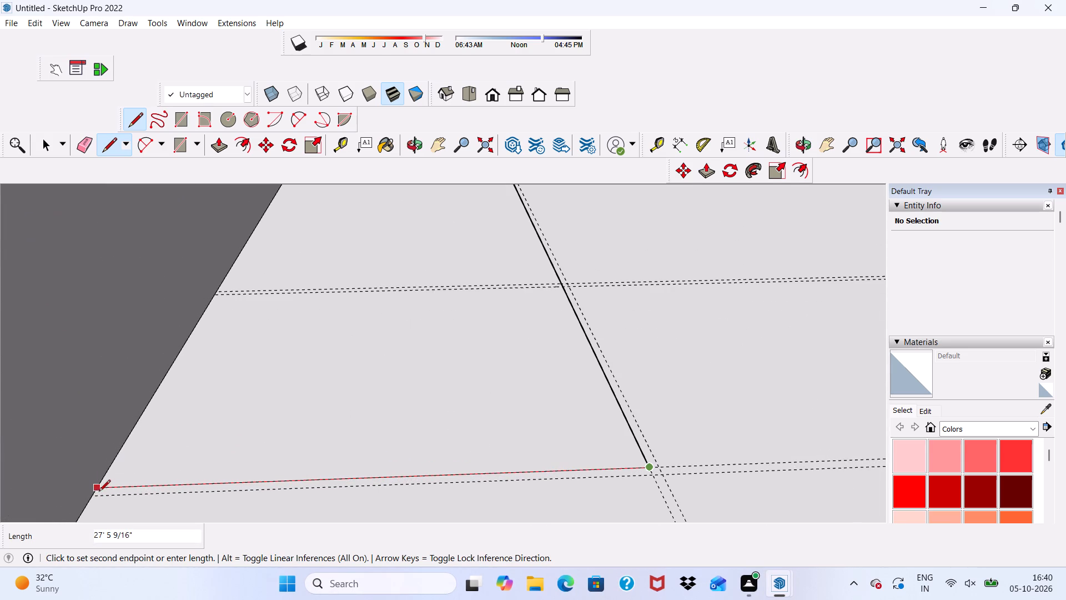
pyautogui.click(94, 489)
# Draw the parallel front line from the left side wall along the forward crosswise guide to the right-hand front-to-back guide.
pyautogui.scroll(4, 180, 516)
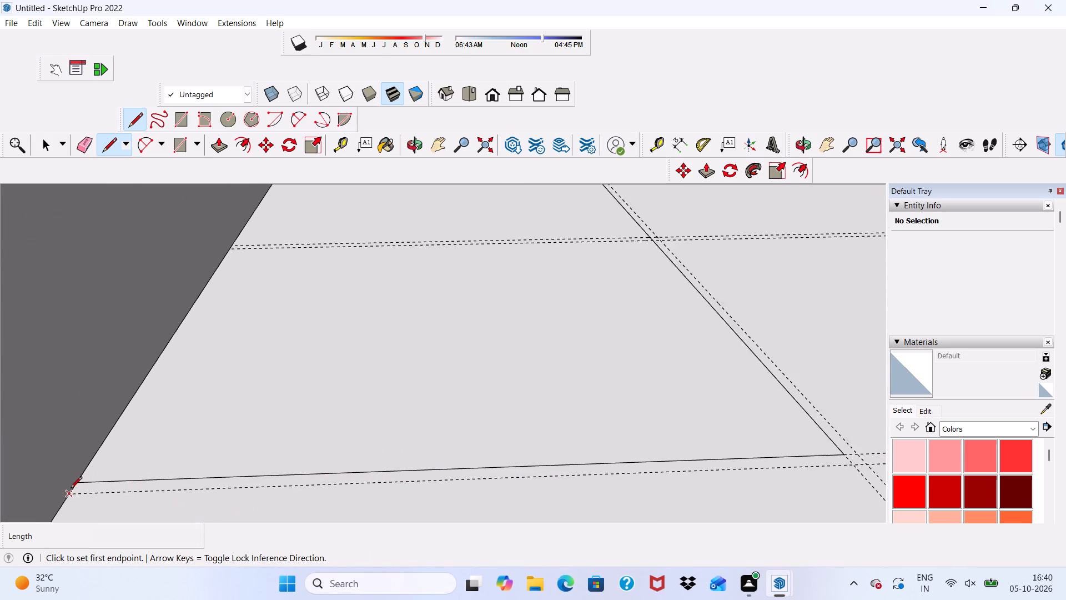
pyautogui.scroll(2, 71, 489)
pyautogui.moveTo(72, 495); pyautogui.dragTo(78, 504)
pyautogui.scroll(-4, 231, 509)
pyautogui.scroll(-5, 356, 465)
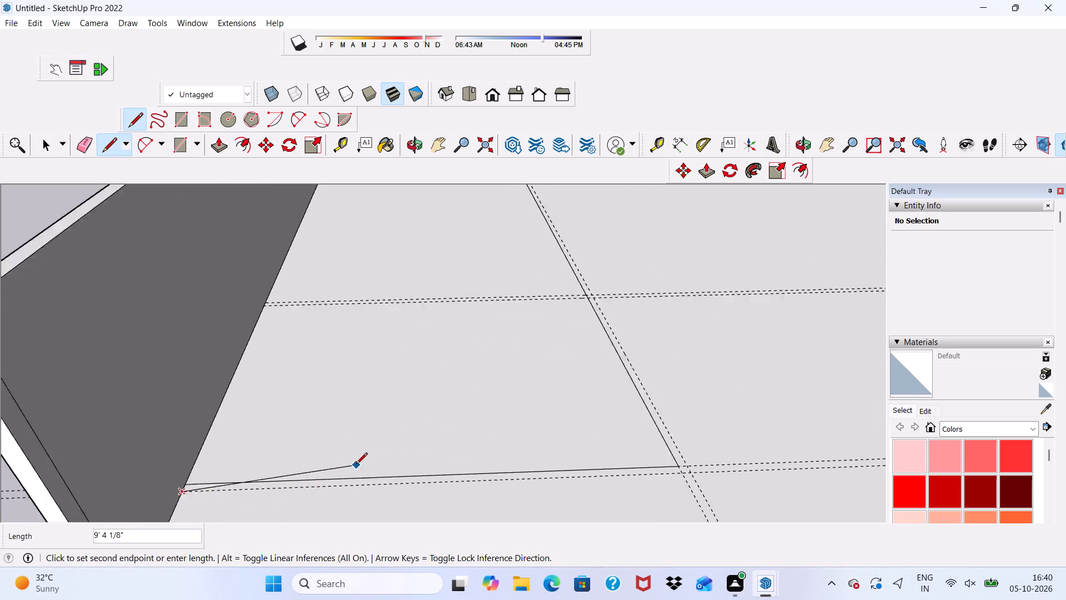
pyautogui.scroll(-1, 356, 465)
pyautogui.scroll(-3, 286, 389)
pyautogui.scroll(1, 294, 389)
pyautogui.scroll(-1, 295, 390)
pyautogui.scroll(1, 300, 393)
pyautogui.scroll(-1, 305, 394)
pyautogui.scroll(3, 517, 457)
pyautogui.scroll(5, 567, 452)
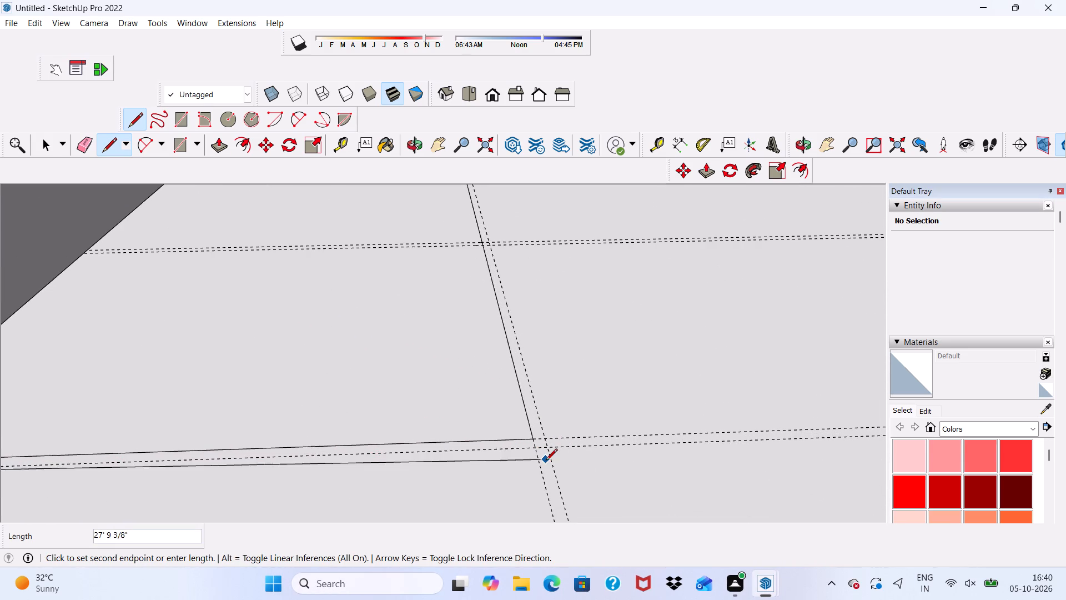
pyautogui.click(547, 447)
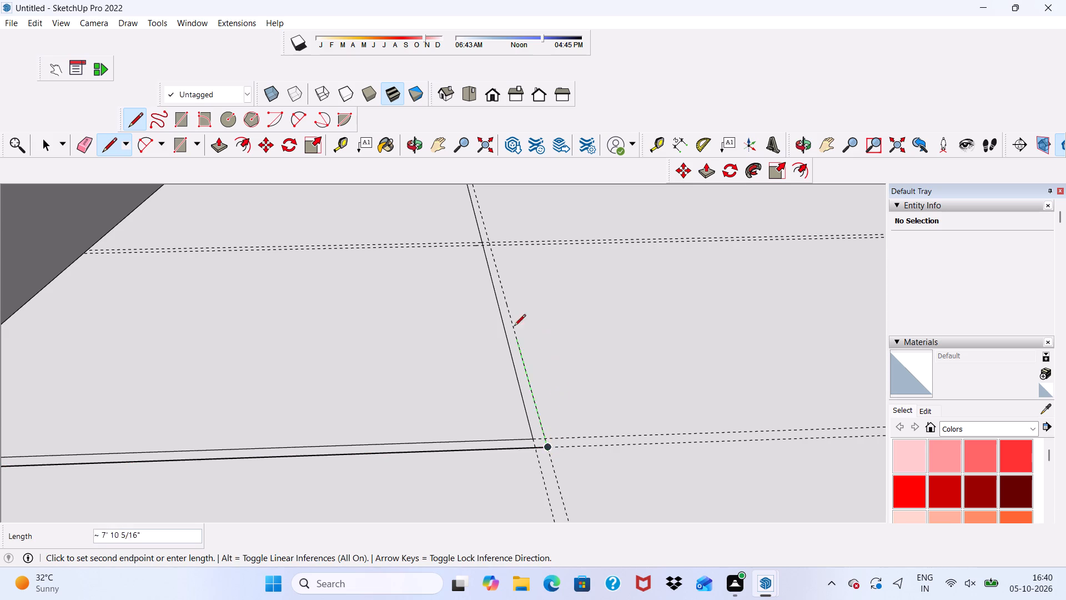
# Close the L-shaped partition outline with a line about 51' 9" long along the right-hand front-to-back guide to the rear wall.
pyautogui.scroll(-5, 508, 327)
pyautogui.scroll(-5, 495, 98)
pyautogui.scroll(5, 521, 208)
pyautogui.scroll(-17, 495, 182)
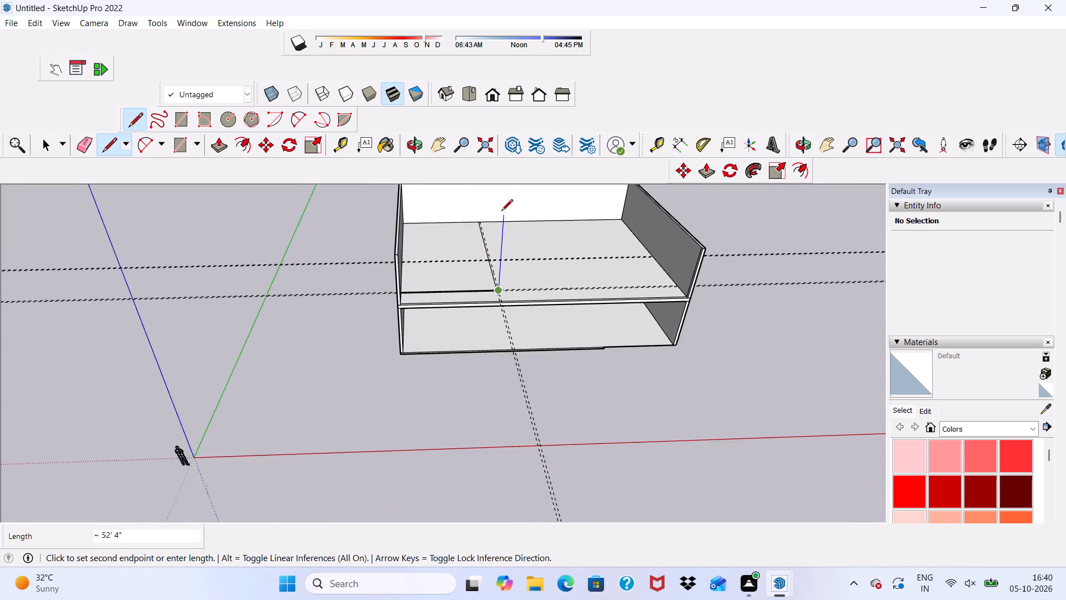
pyautogui.scroll(20, 501, 211)
pyautogui.scroll(1, 501, 211)
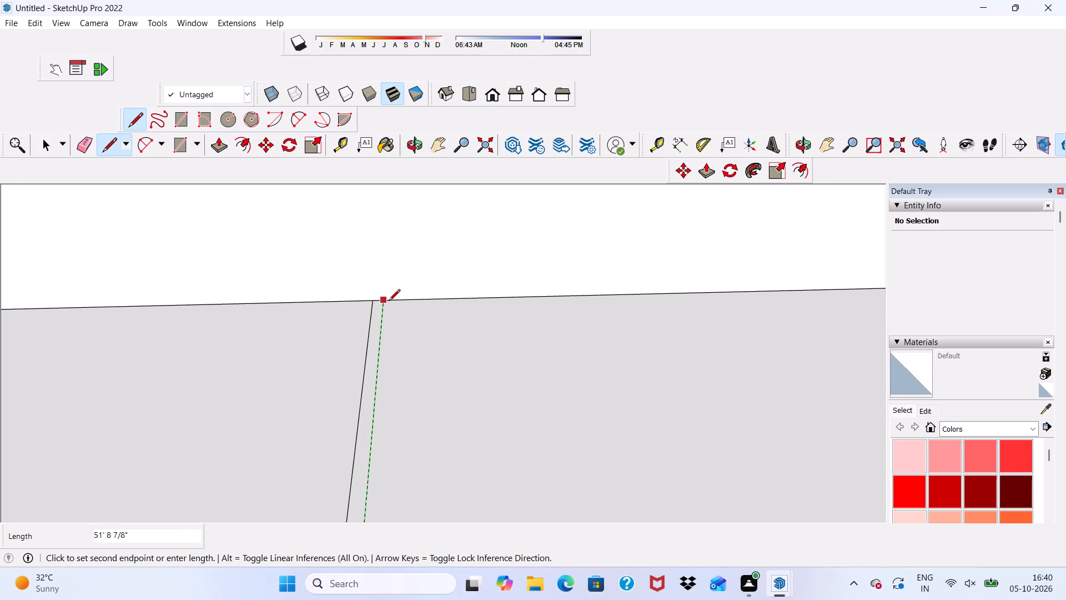
pyautogui.click(389, 299)
# Draw a line about 52' 5" long from the front-to-back partition along the rearmost crosswise guide to the right side wall.
pyautogui.scroll(-18, 347, 279)
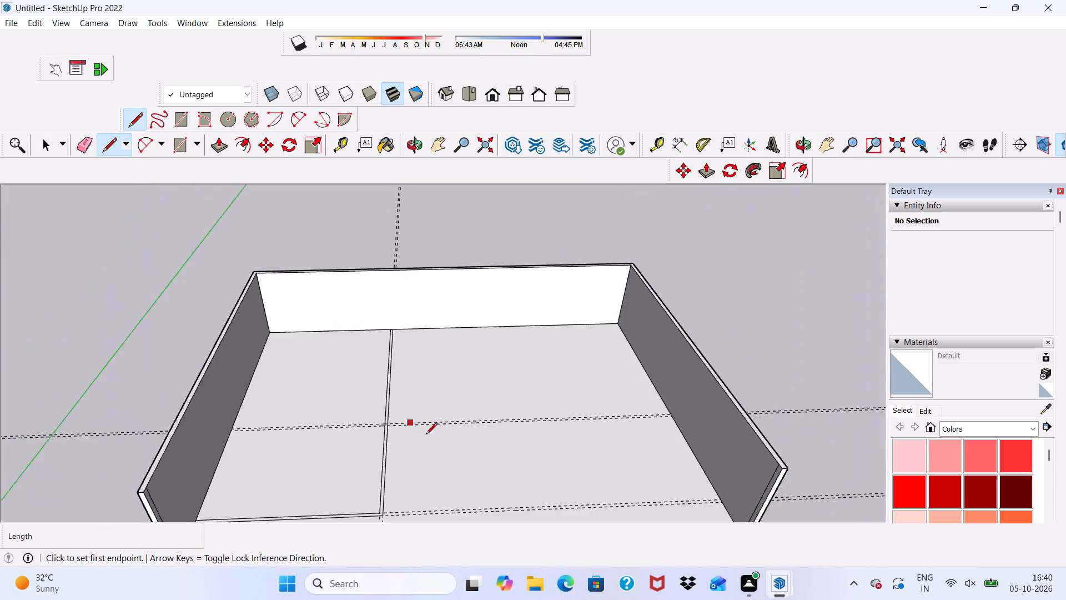
pyautogui.scroll(-2, 426, 435)
pyautogui.scroll(20, 459, 443)
pyautogui.scroll(3, 459, 443)
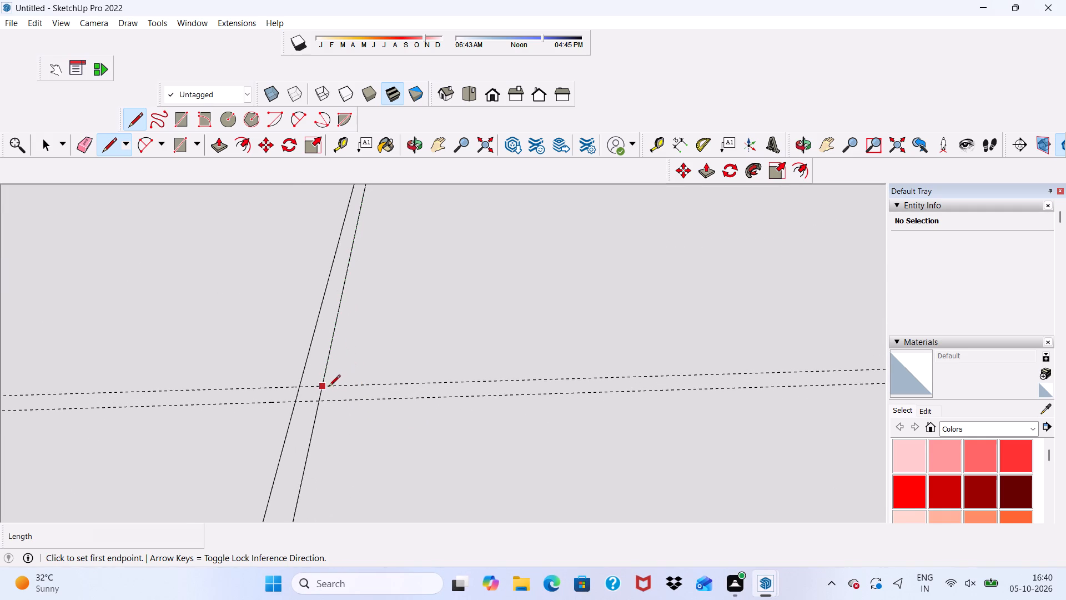
pyautogui.click(328, 387)
pyautogui.scroll(-7, 447, 372)
pyautogui.scroll(1, 590, 371)
pyautogui.scroll(-10, 582, 381)
pyautogui.scroll(1, 542, 363)
pyautogui.scroll(-3, 557, 375)
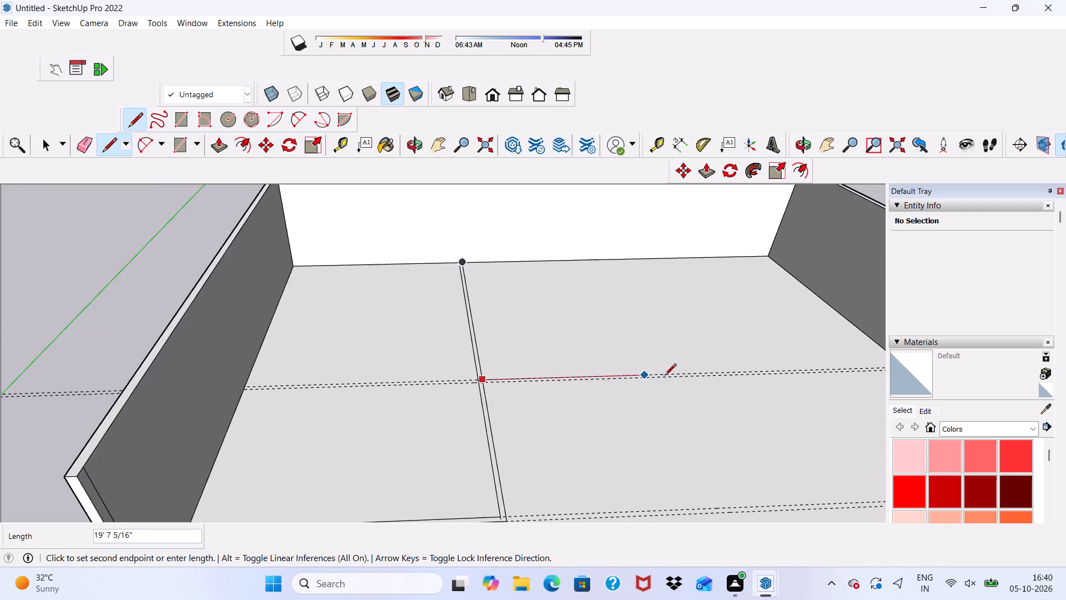
pyautogui.scroll(5, 787, 355)
pyautogui.scroll(-11, 717, 346)
pyautogui.scroll(10, 682, 369)
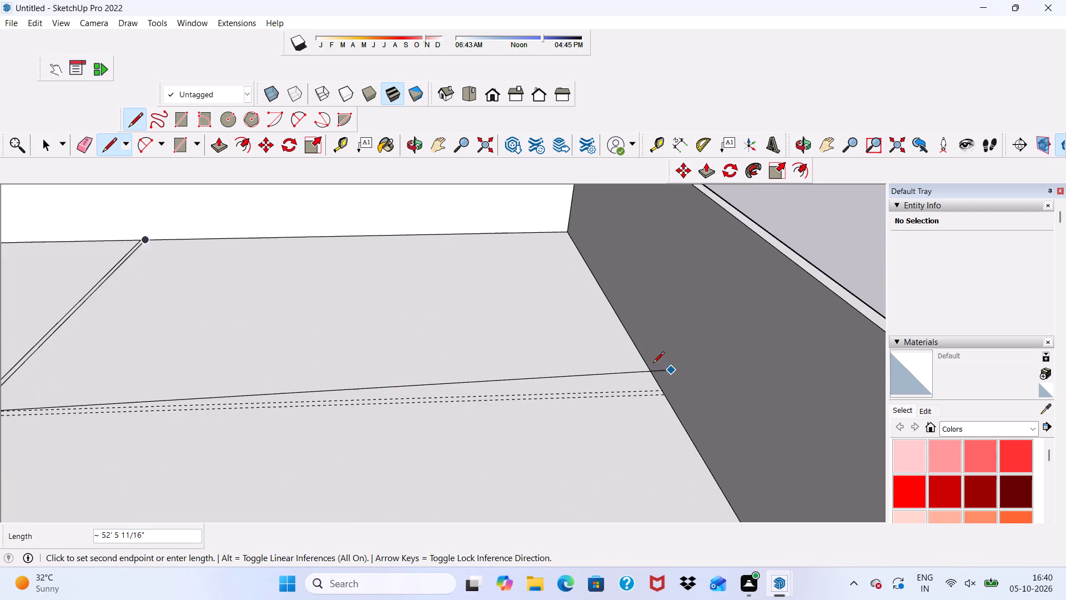
pyautogui.scroll(8, 653, 364)
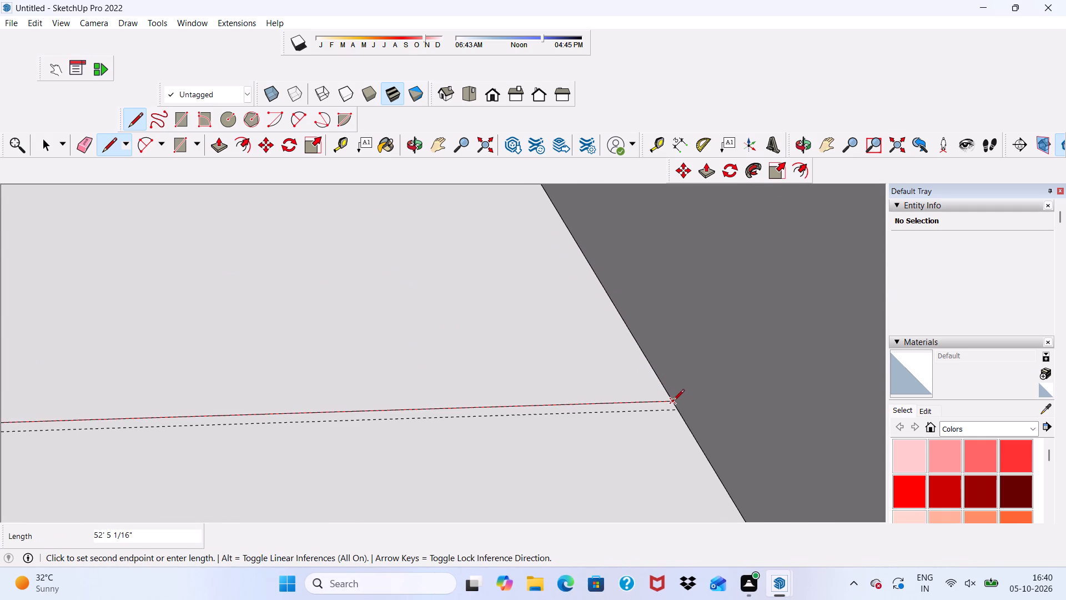
pyautogui.click(671, 401)
# Draw a second line about 52' 5" long along the parallel guide 6" further forward, from the partition to the right side wall.
pyautogui.scroll(-10, 408, 396)
pyautogui.scroll(3, 73, 416)
pyautogui.scroll(-4, 225, 391)
pyautogui.scroll(1, 375, 414)
pyautogui.scroll(-5, 395, 414)
pyautogui.scroll(1, 509, 387)
pyautogui.scroll(-1, 498, 407)
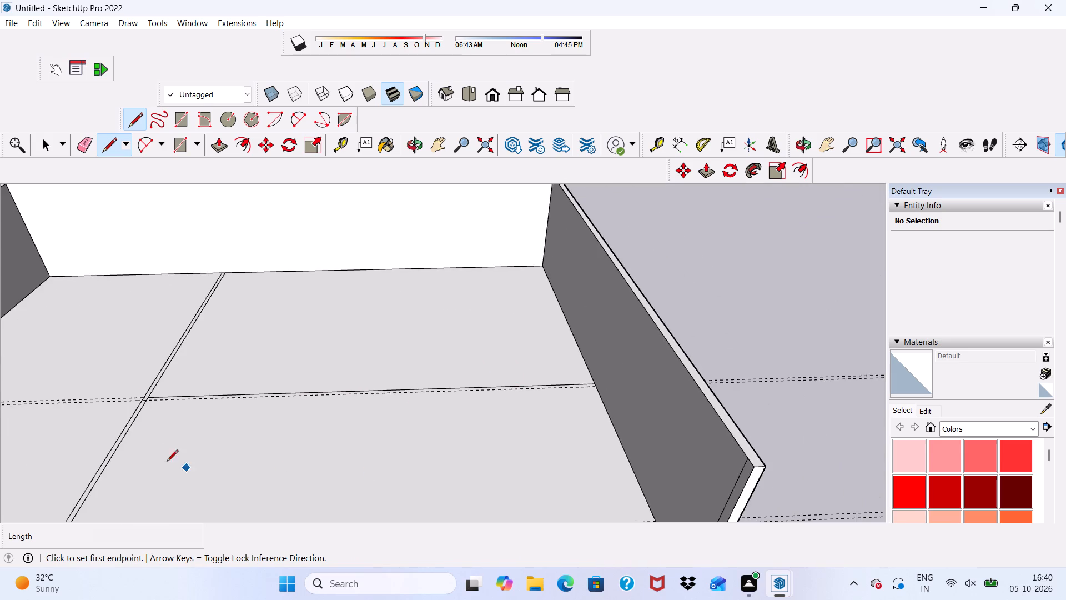
pyautogui.scroll(7, 128, 419)
pyautogui.scroll(-2, 180, 365)
pyautogui.scroll(6, 180, 365)
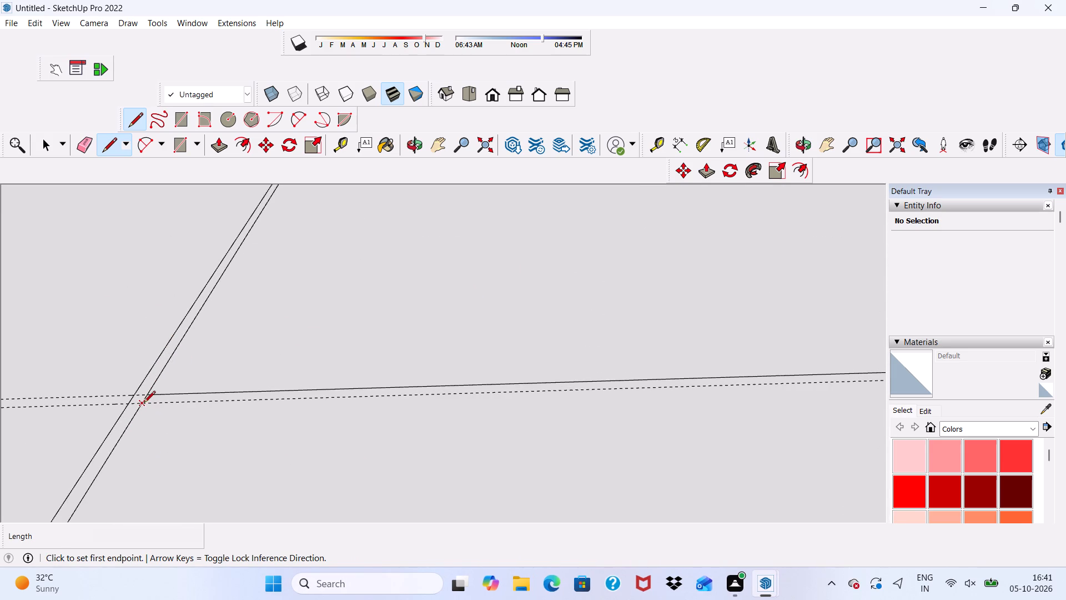
pyautogui.click(144, 403)
pyautogui.scroll(-11, 414, 356)
pyautogui.scroll(1, 495, 396)
pyautogui.scroll(-5, 499, 408)
pyautogui.scroll(3, 745, 372)
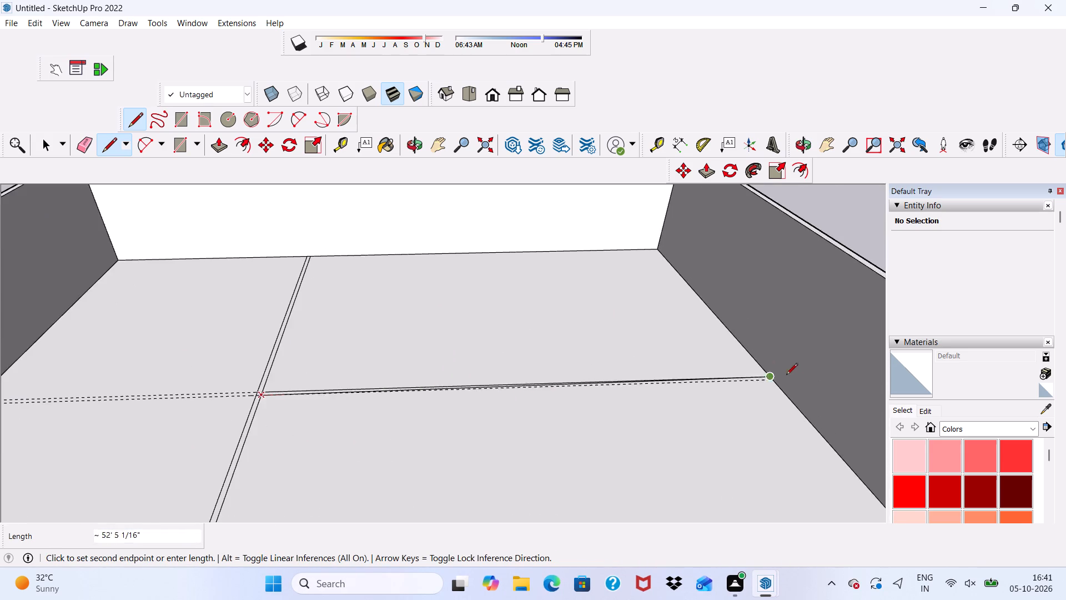
pyautogui.scroll(12, 786, 376)
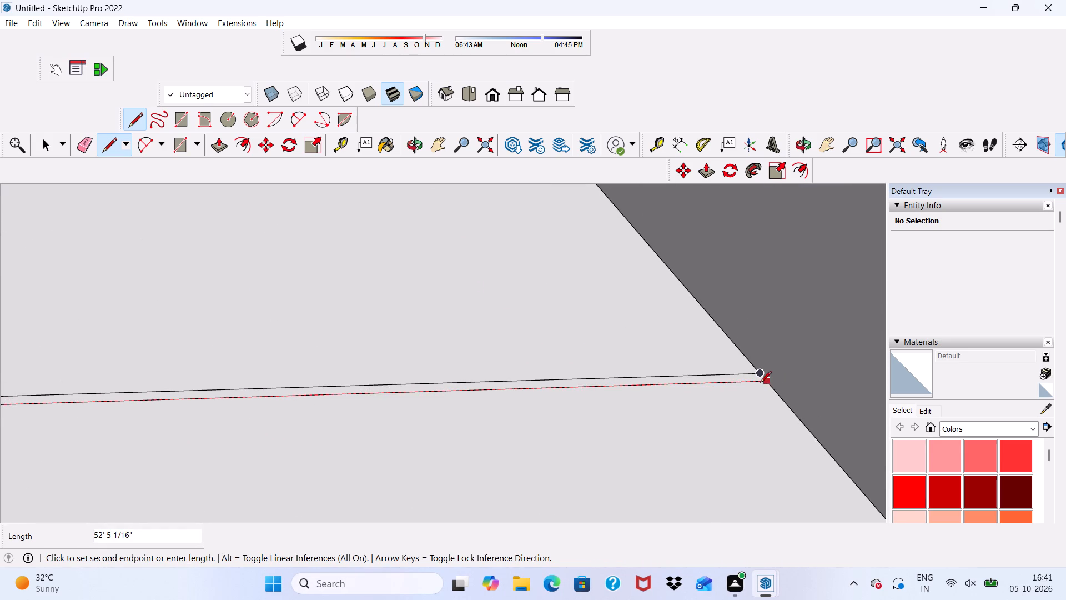
pyautogui.click(760, 383)
# Erase the rear pair of crosswise guides.
pyautogui.scroll(-16, 590, 357)
pyautogui.scroll(1, 497, 384)
pyautogui.scroll(-3, 496, 396)
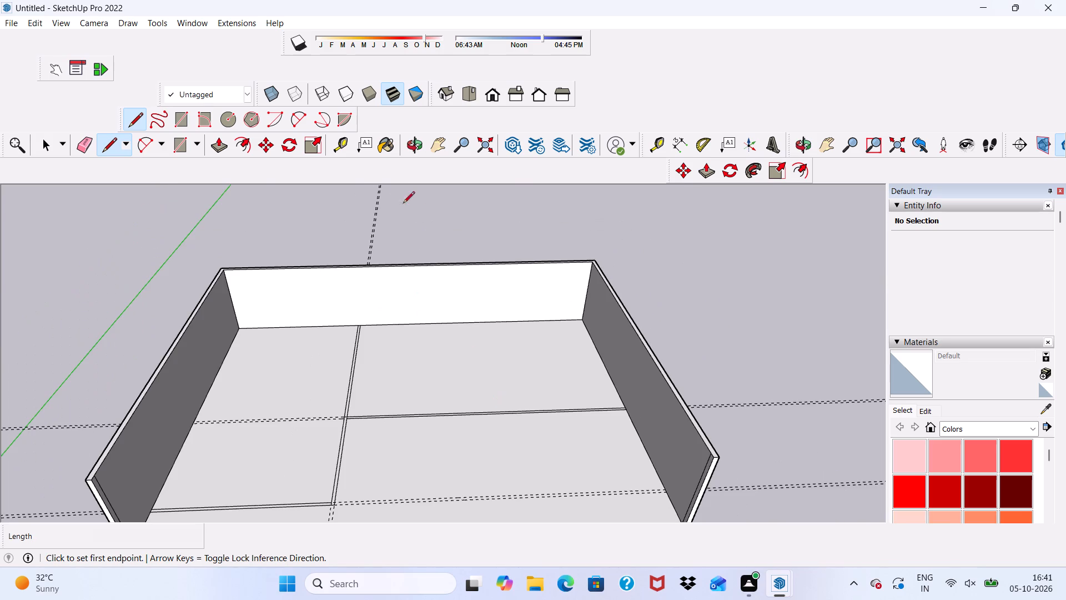
pyautogui.click(87, 133)
pyautogui.click(92, 146)
pyautogui.moveTo(92, 400); pyautogui.dragTo(58, 423)
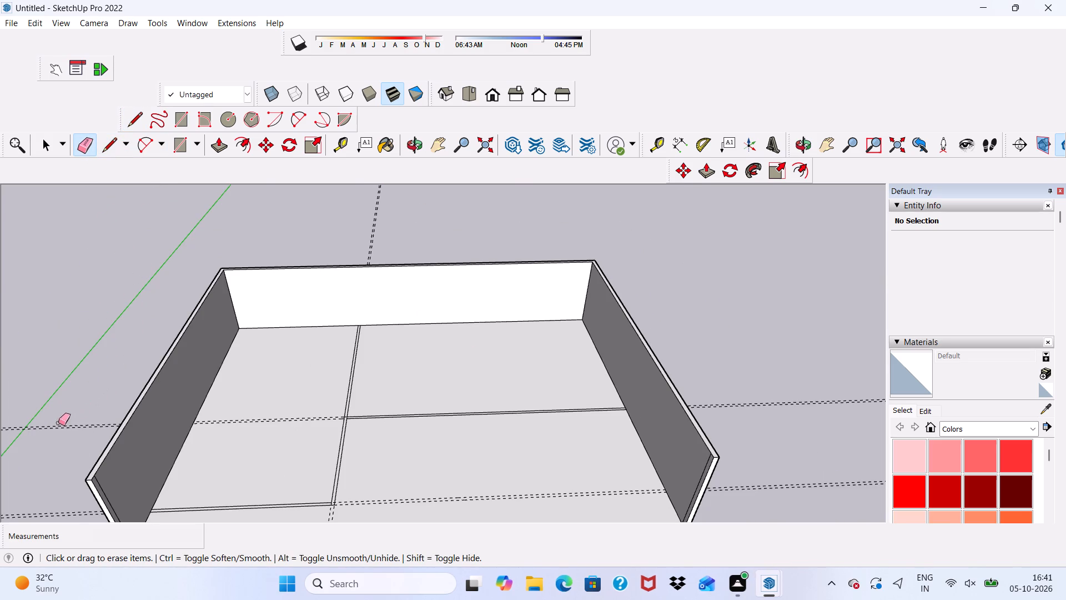
pyautogui.moveTo(58, 423); pyautogui.dragTo(12, 434)
# Examine the drawn partition outlines and the remaining front guides on the first floor from several angles.
pyautogui.scroll(-5, 80, 396)
pyautogui.moveTo(303, 368); pyautogui.dragTo(316, 332, button='middle')
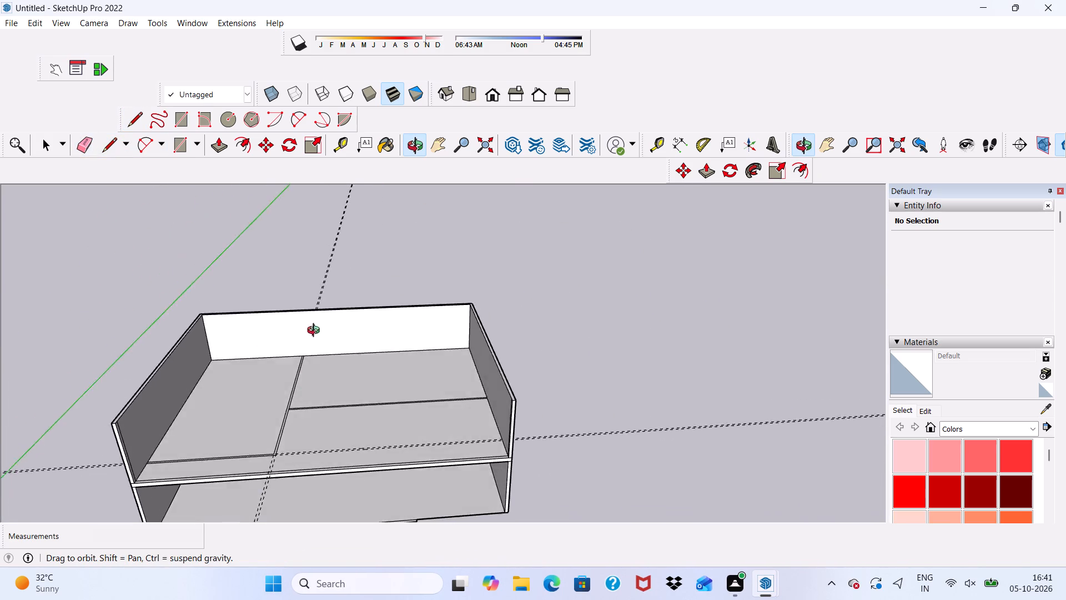
pyautogui.moveTo(316, 332); pyautogui.dragTo(209, 367, button='middle')
pyautogui.scroll(2, 667, 322)
pyautogui.press('space')
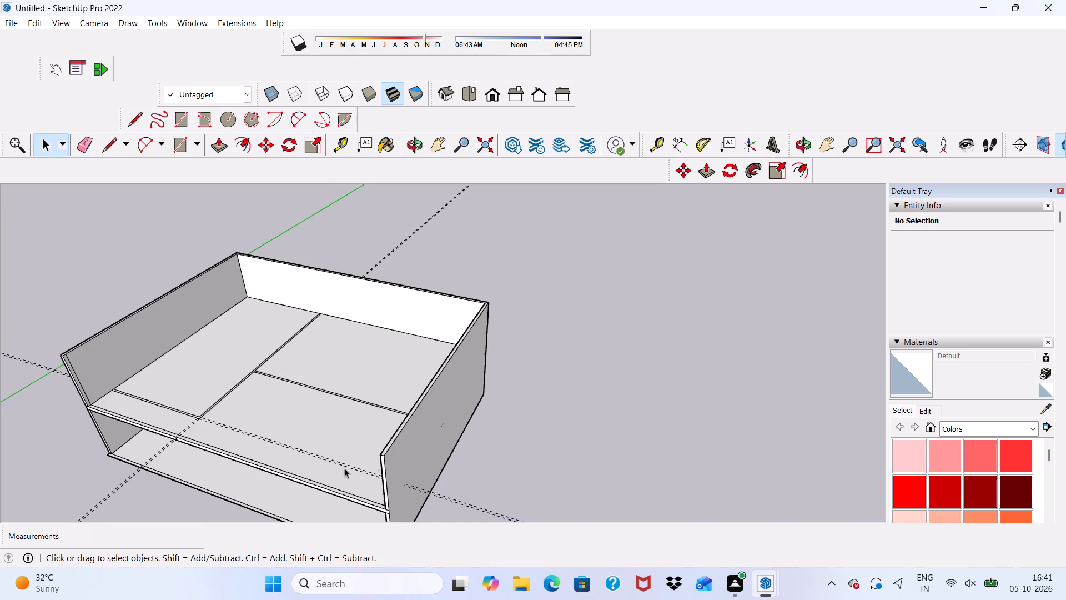
pyautogui.scroll(4, 219, 461)
pyautogui.moveTo(204, 452); pyautogui.dragTo(305, 403, button='middle')
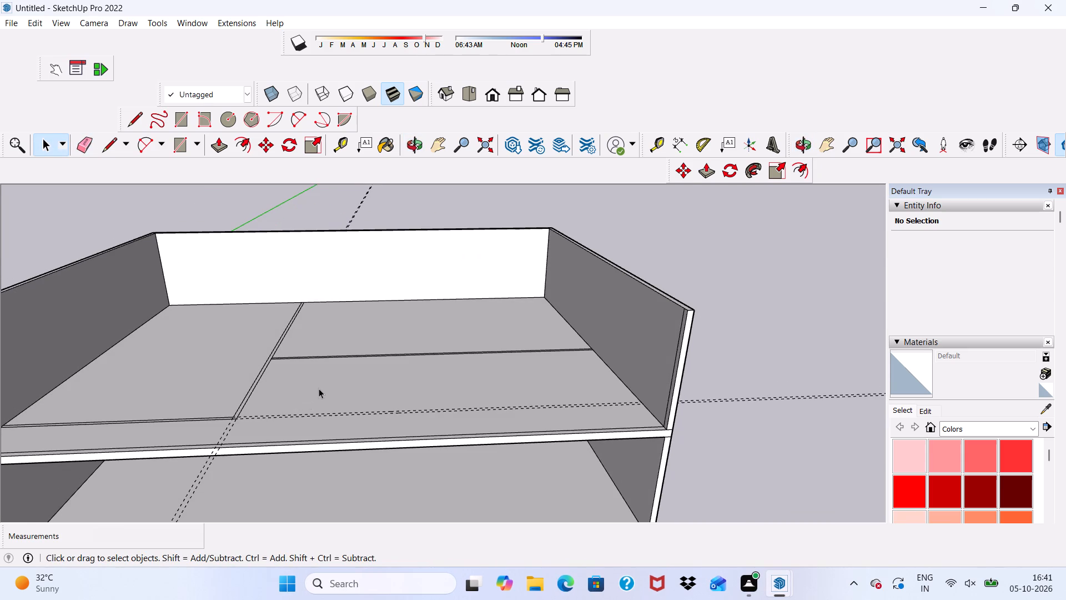
pyautogui.scroll(3, 318, 395)
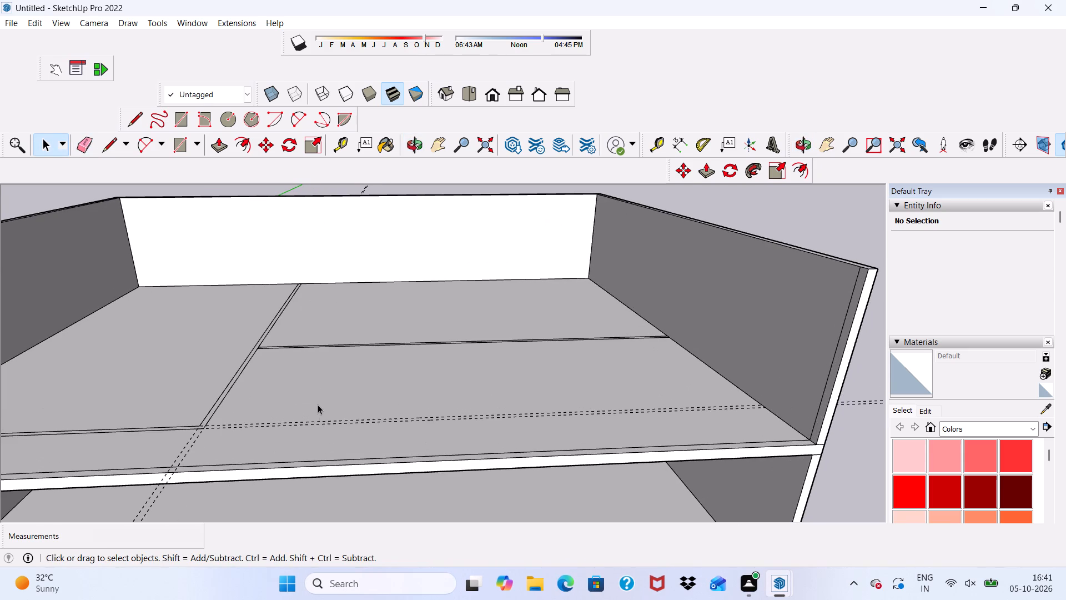
pyautogui.scroll(5, 344, 421)
pyautogui.moveTo(344, 421); pyautogui.dragTo(307, 393, button='middle')
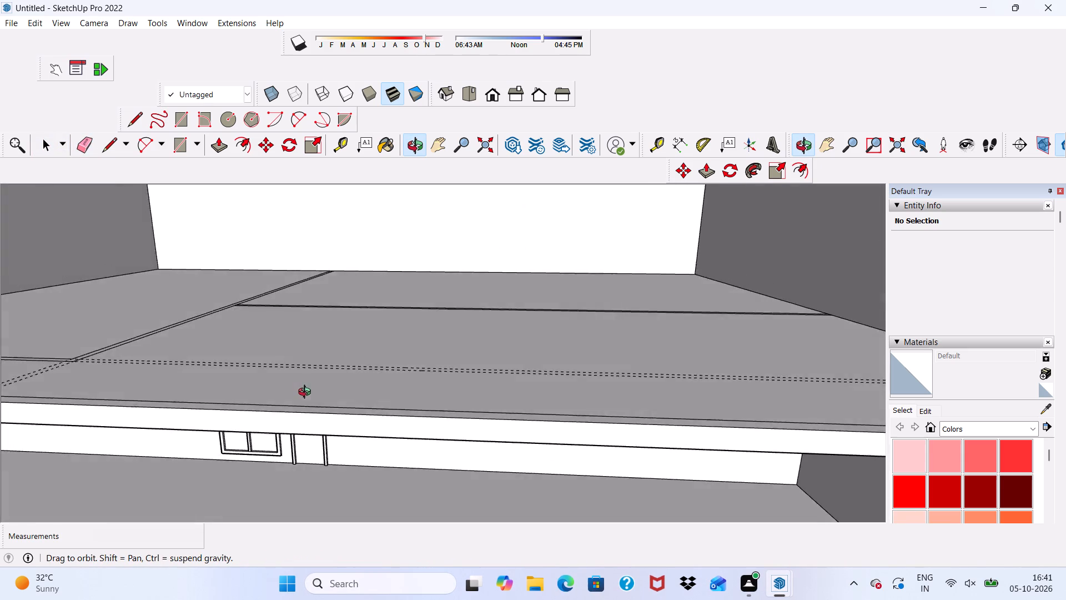
pyautogui.moveTo(307, 393); pyautogui.dragTo(356, 426, button='middle')
pyautogui.moveTo(356, 426); pyautogui.dragTo(355, 405, button='middle')
pyautogui.scroll(2, 173, 413)
pyautogui.scroll(-4, 213, 389)
pyautogui.scroll(1, 242, 410)
pyautogui.scroll(-3, 252, 416)
pyautogui.moveTo(239, 418); pyautogui.dragTo(234, 474, button='middle')
pyautogui.moveTo(234, 474); pyautogui.dragTo(232, 468, button='middle')
pyautogui.scroll(2, 195, 437)
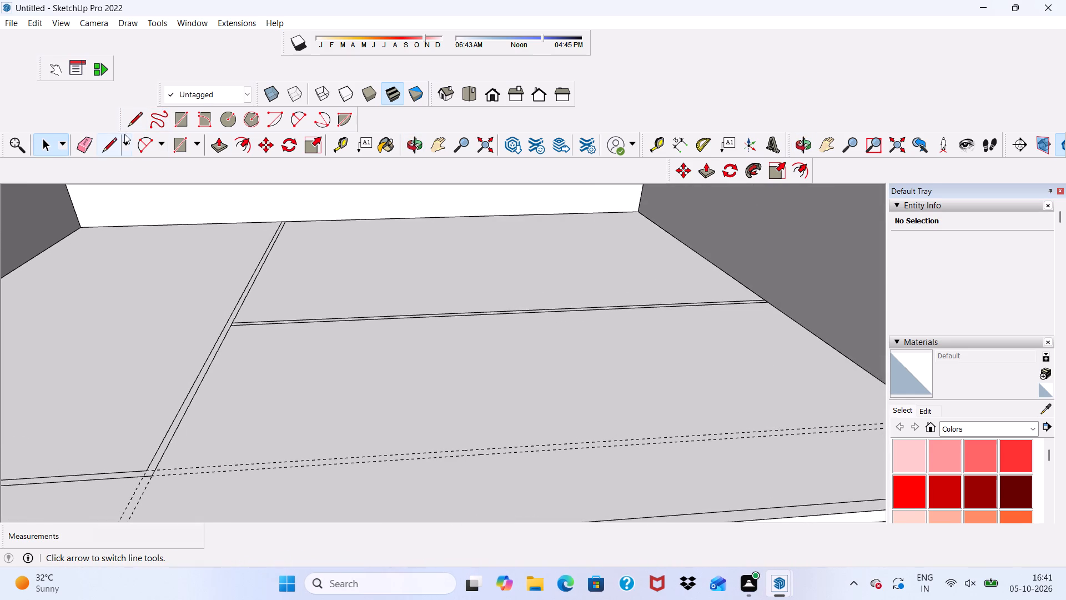
pyautogui.scroll(-4, 132, 144)
pyautogui.moveTo(380, 352); pyautogui.dragTo(481, 323, button='middle')
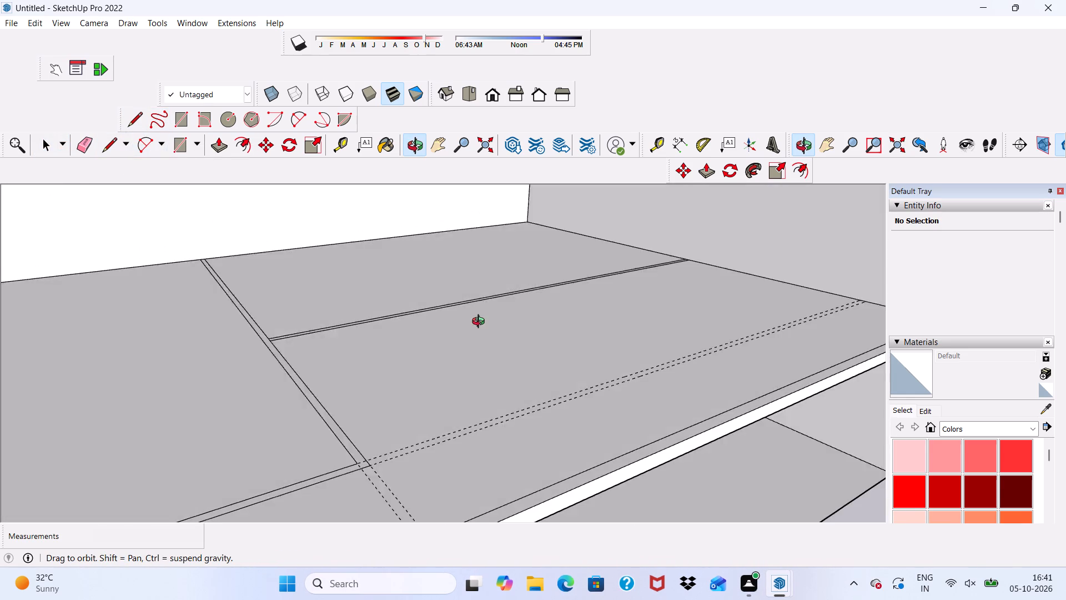
# Place a guide parallel to the right side wall's floor edge, about 26' 3" in from it on the first floor.
pyautogui.moveTo(481, 323); pyautogui.dragTo(369, 317, button='middle')
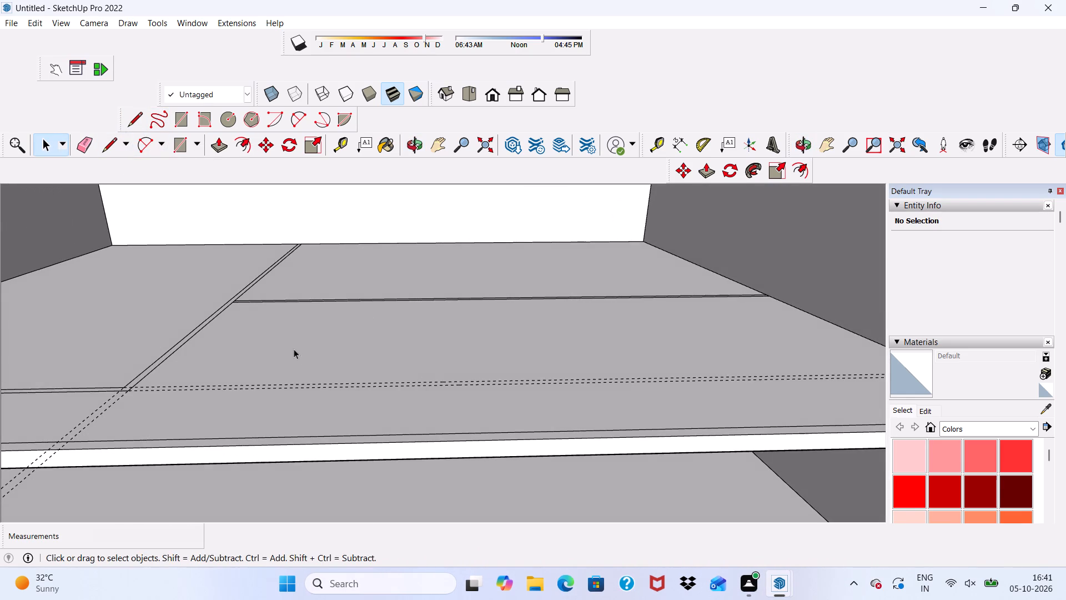
pyautogui.scroll(-5, 304, 333)
pyautogui.moveTo(350, 352); pyautogui.dragTo(389, 408, button='middle')
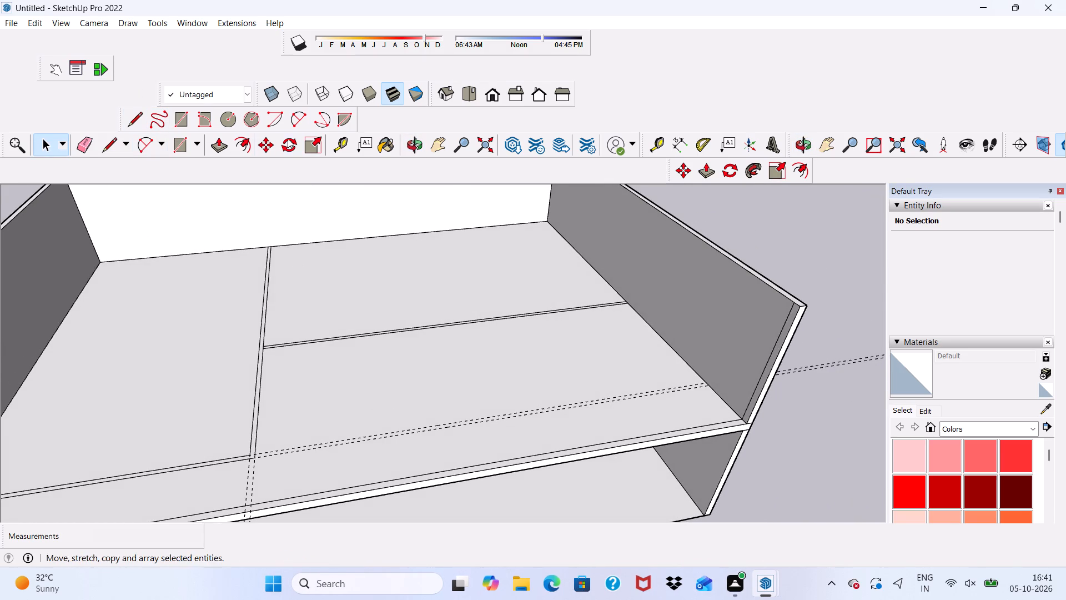
pyautogui.click(341, 140)
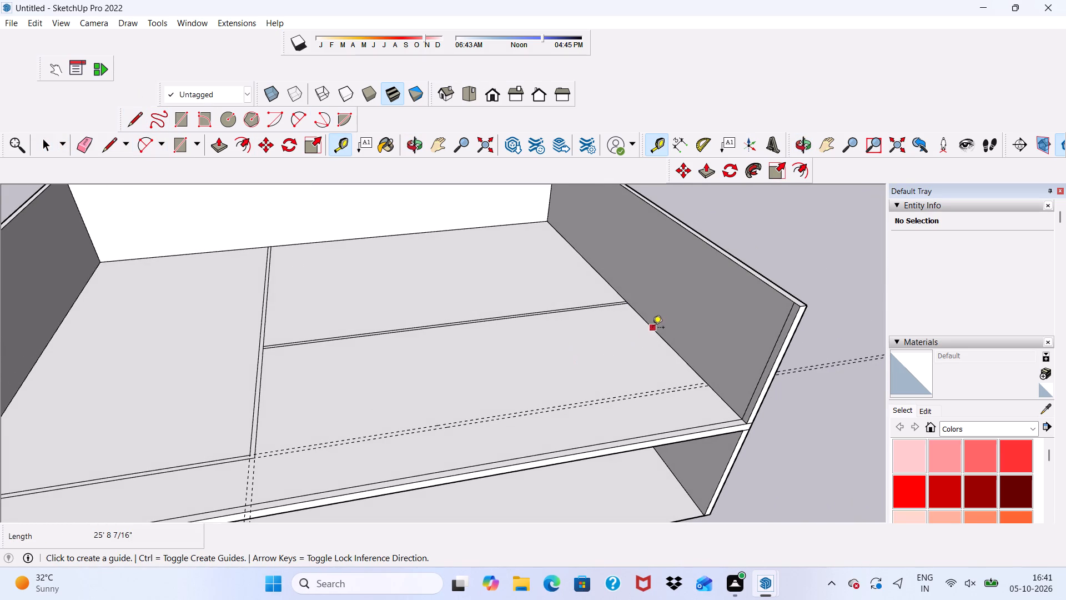
pyautogui.click(651, 325)
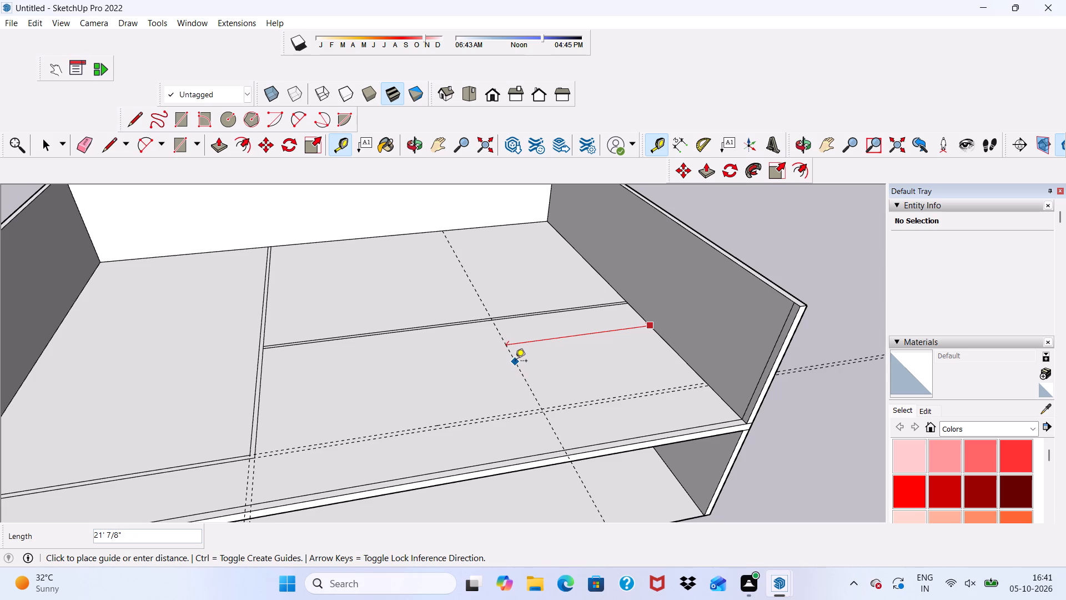
pyautogui.click(479, 374)
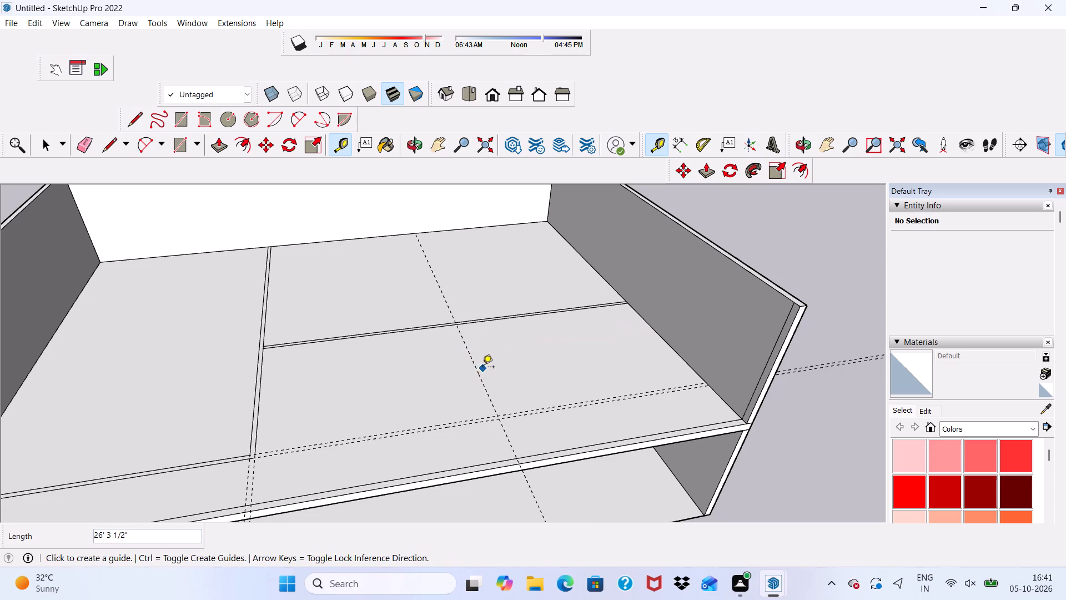
# Add a second front-to-back guide offset 6" from the new guide, away from the right side wall.
pyautogui.click(474, 368)
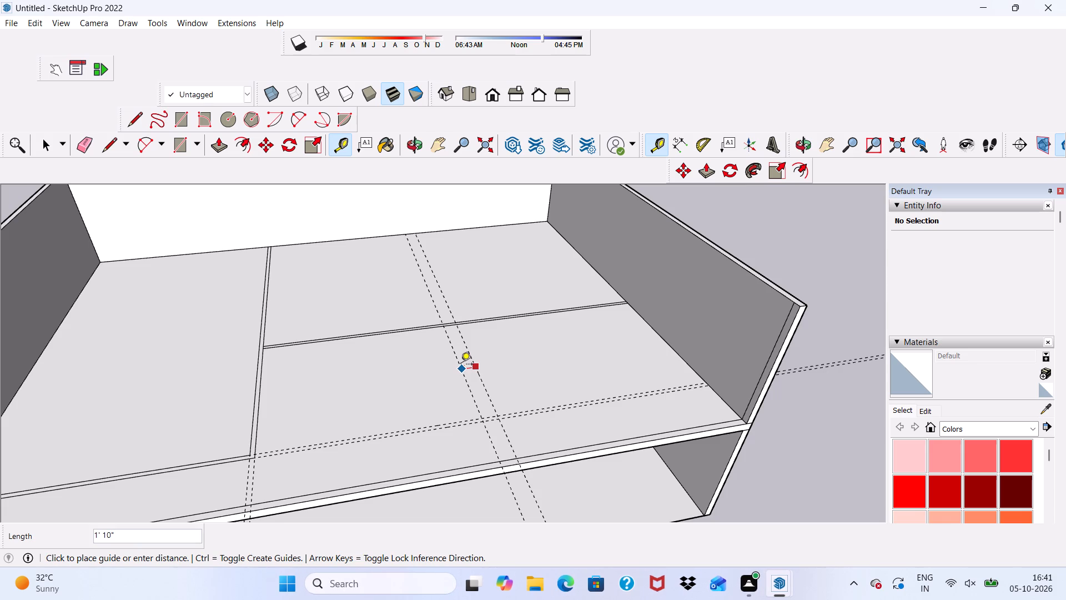
pyautogui.press('6')
pyautogui.hotkey('shift', '"')
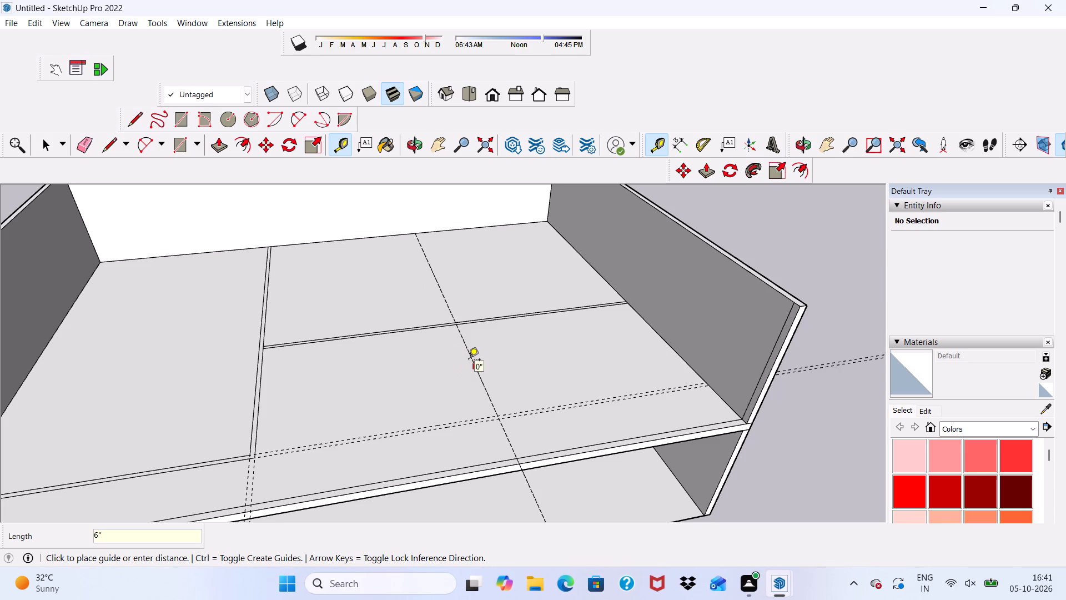
pyautogui.press('Return')
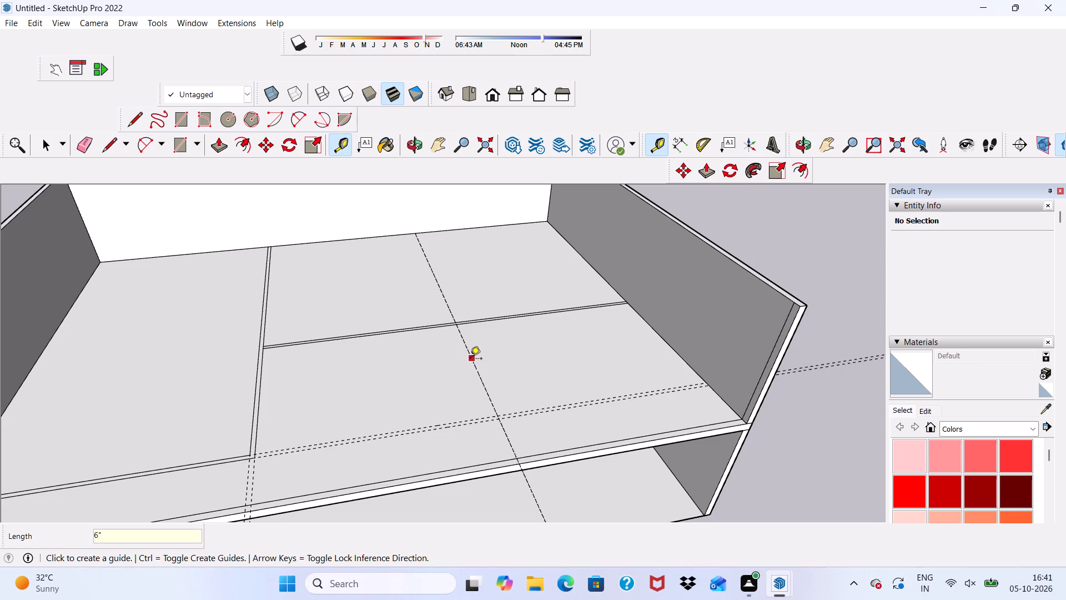
pyautogui.click(470, 357)
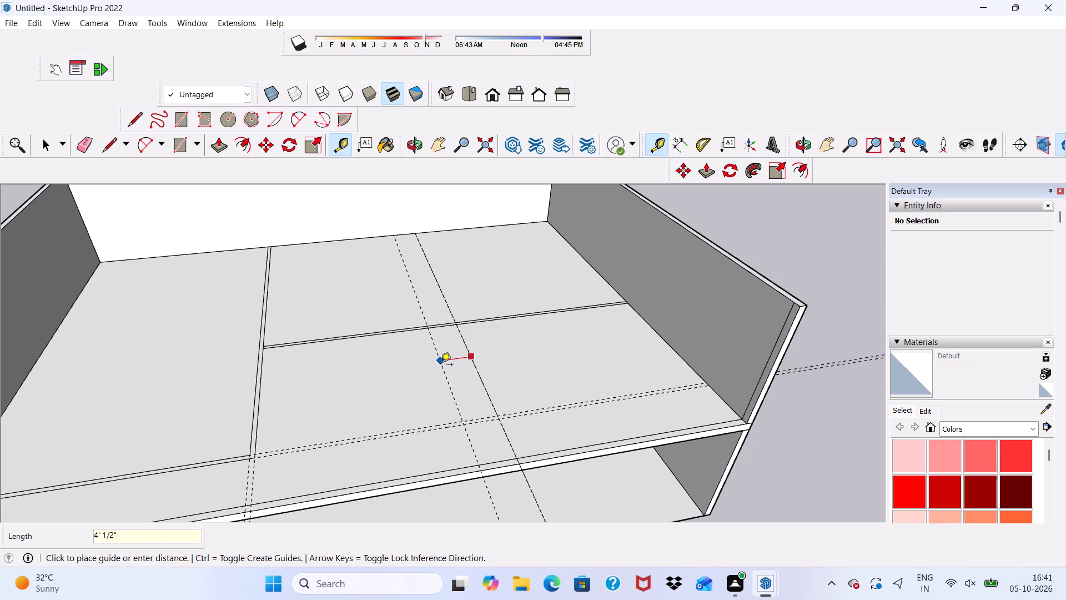
pyautogui.write('6"')
pyautogui.press('Return')
# Draw a line about 19' 2" long along the guide nearer the right wall, from the crosswise partition forward to the first front crosswise guide.
pyautogui.scroll(2, 402, 207)
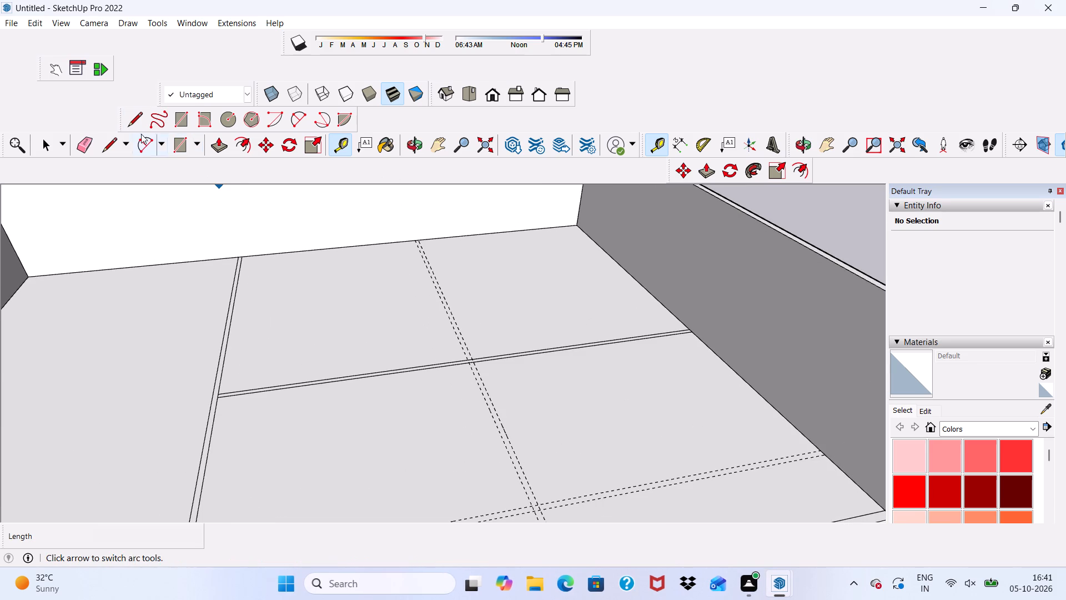
pyautogui.click(135, 114)
pyautogui.scroll(6, 470, 338)
pyautogui.scroll(-3, 500, 407)
pyautogui.scroll(3, 454, 367)
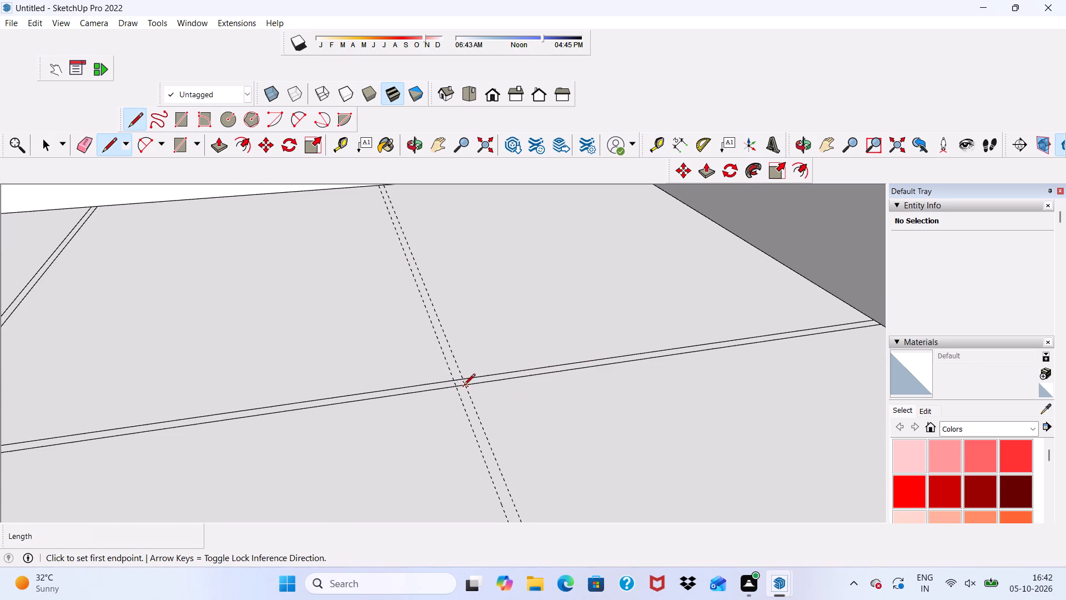
pyautogui.moveTo(462, 386); pyautogui.dragTo(471, 395)
pyautogui.scroll(-5, 478, 449)
pyautogui.scroll(1, 495, 431)
pyautogui.scroll(-19, 496, 431)
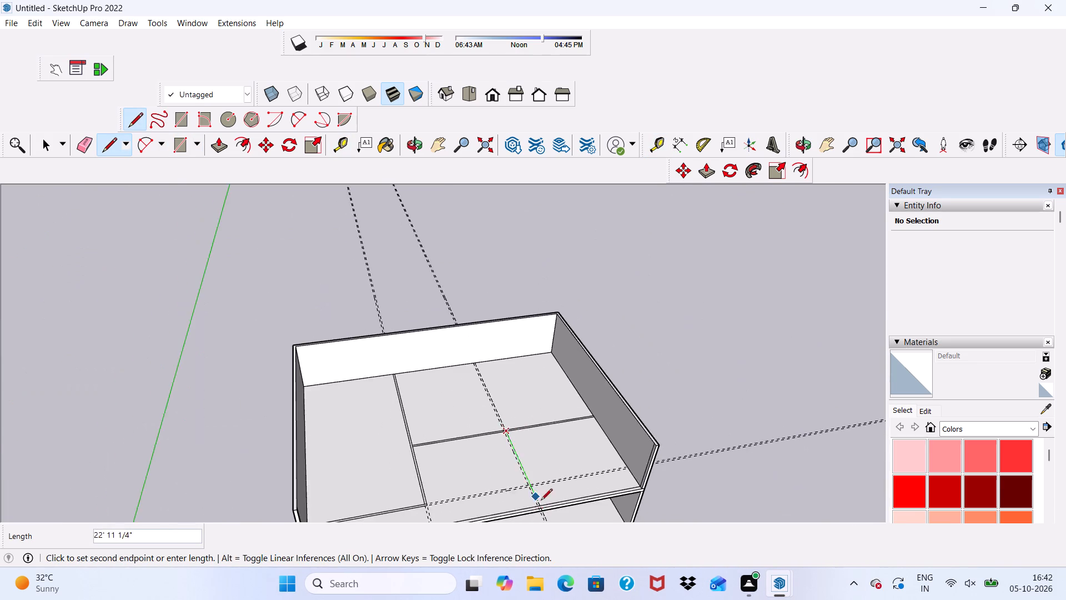
pyautogui.scroll(17, 539, 515)
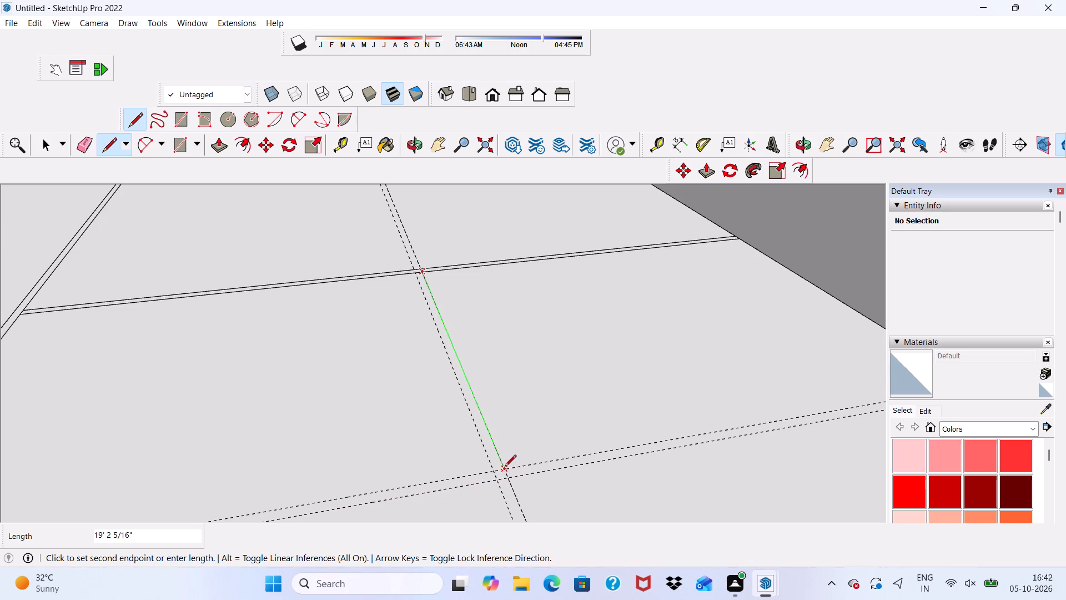
pyautogui.click(501, 470)
# Continue with a line about 26' 3" long along the first front crosswise guide to the right side wall.
pyautogui.scroll(-1, 657, 426)
pyautogui.scroll(1, 665, 426)
pyautogui.scroll(-1, 673, 426)
pyautogui.scroll(-3, 739, 404)
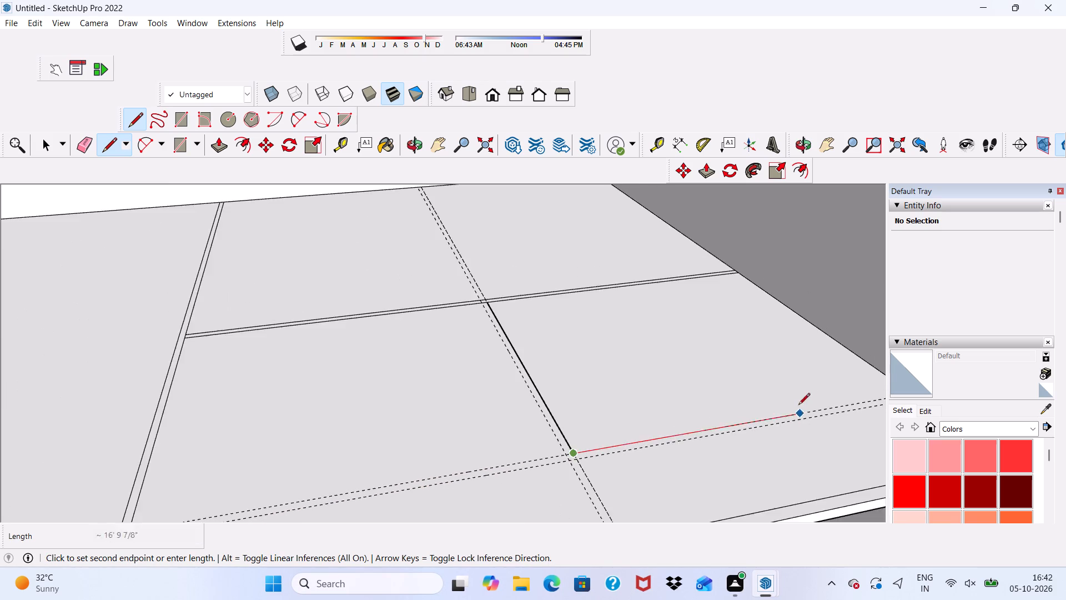
pyautogui.scroll(2, 802, 401)
pyautogui.scroll(-7, 797, 403)
pyautogui.scroll(1, 578, 443)
pyautogui.scroll(-2, 587, 444)
pyautogui.scroll(4, 777, 391)
pyautogui.scroll(2, 826, 400)
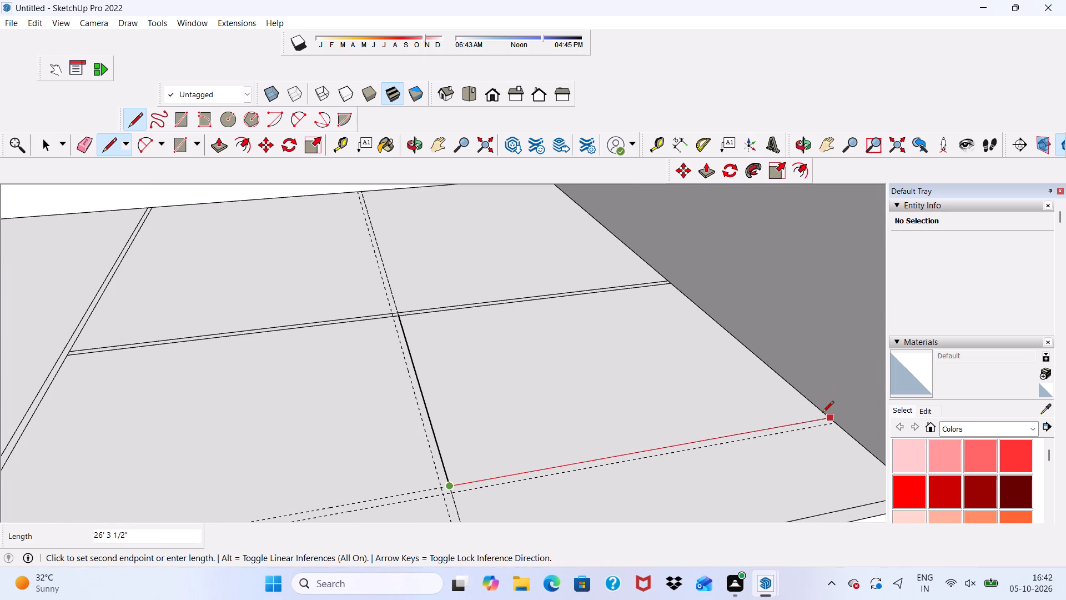
pyautogui.click(832, 419)
# Draw a parallel line about 26' 9" long along the foremost crosswise guide, from the right side wall to the outer front-to-back guide.
pyautogui.scroll(3, 846, 438)
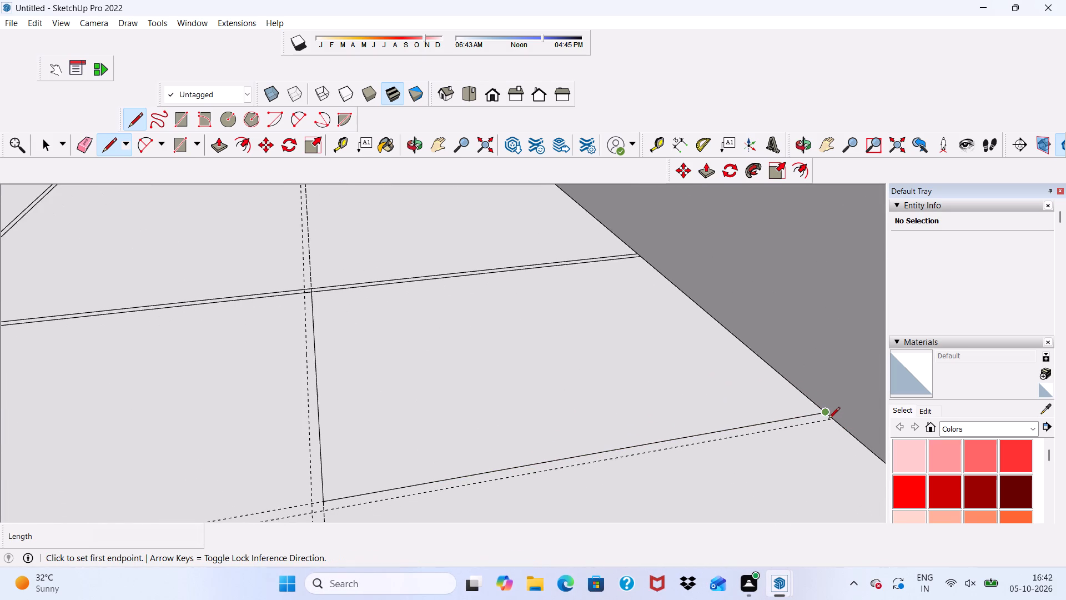
pyautogui.scroll(1, 829, 419)
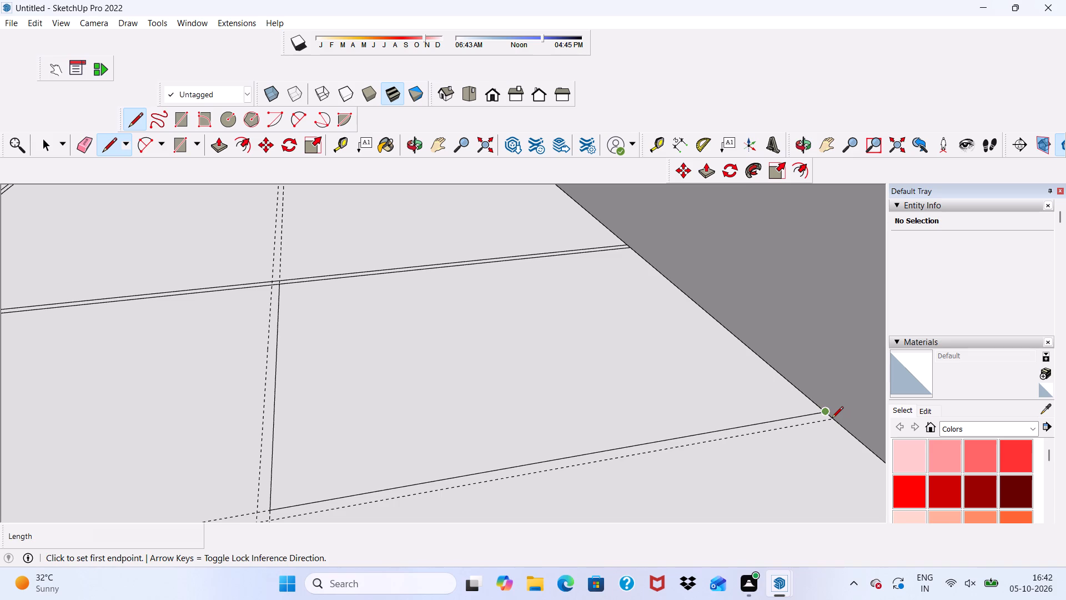
pyautogui.click(833, 421)
pyautogui.scroll(-5, 609, 439)
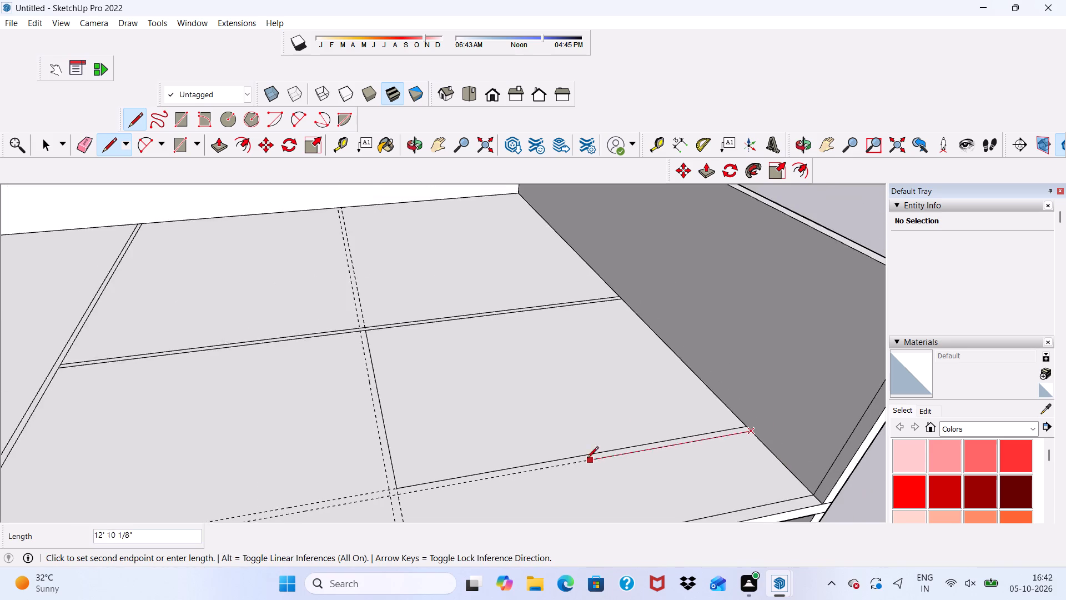
pyautogui.scroll(-7, 587, 459)
pyautogui.scroll(8, 446, 470)
pyautogui.scroll(3, 493, 488)
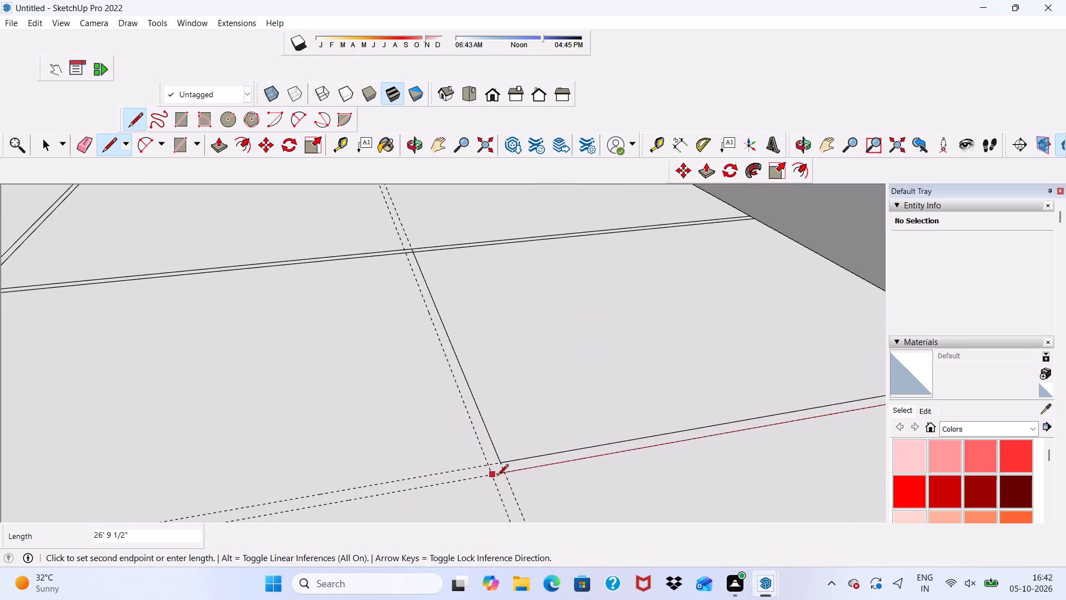
pyautogui.click(488, 477)
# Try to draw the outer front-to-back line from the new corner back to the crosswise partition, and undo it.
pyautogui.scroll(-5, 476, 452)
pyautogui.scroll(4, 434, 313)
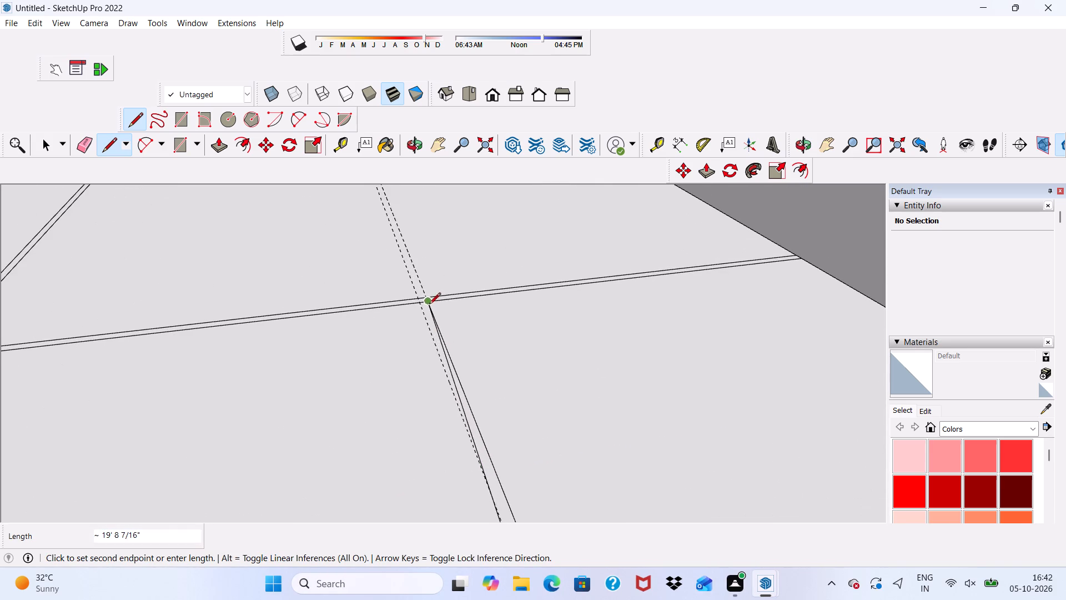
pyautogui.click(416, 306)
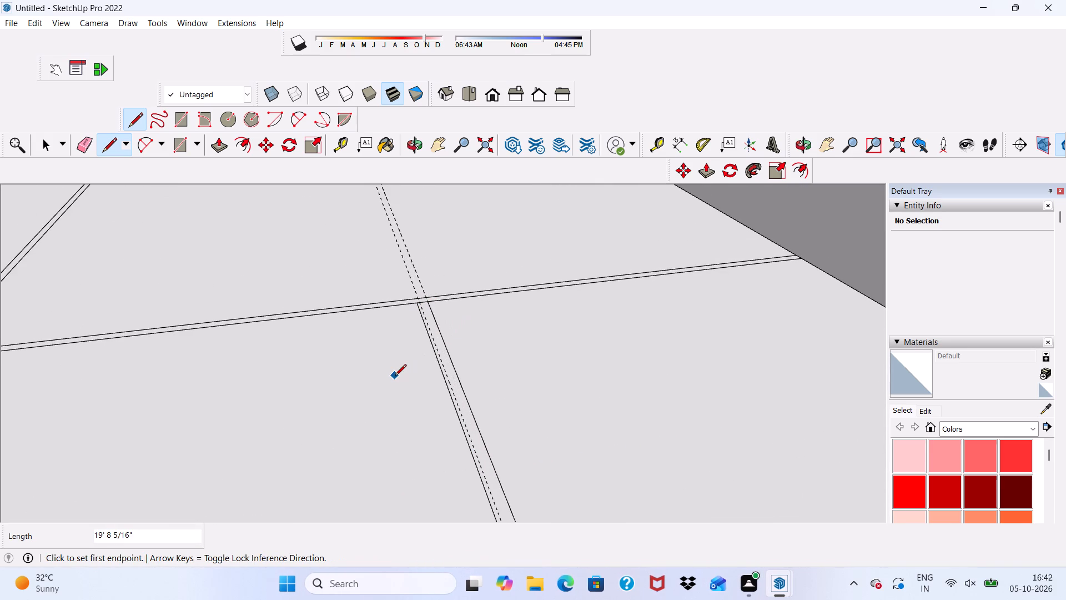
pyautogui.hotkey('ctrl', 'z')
# Draw a line about 19' 8" long along the outer front-to-back guide, from the crosswise partition forward to the foremost crosswise line.
pyautogui.scroll(3, 424, 296)
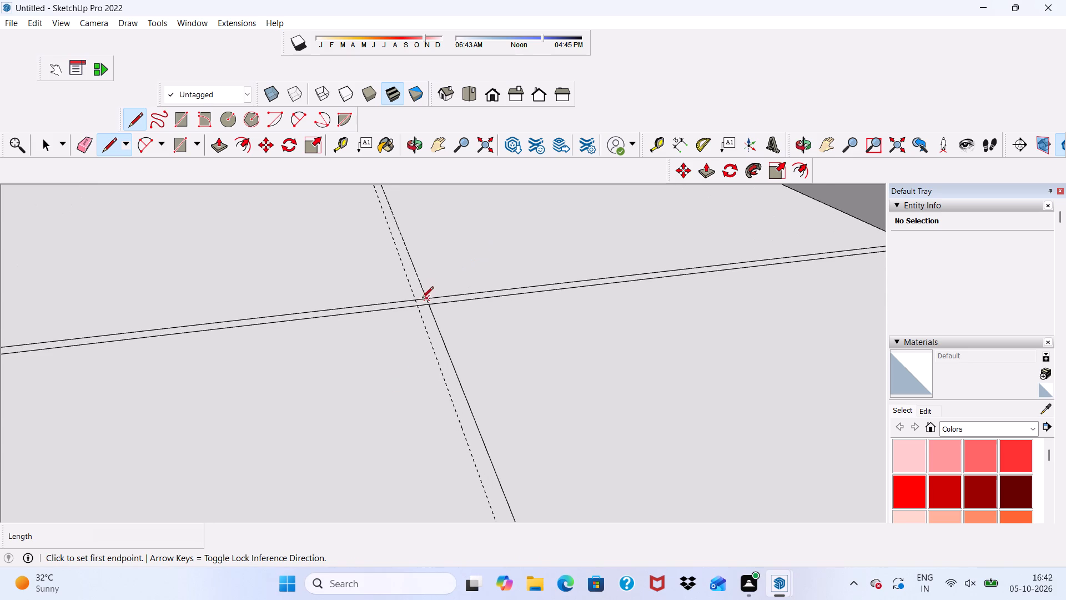
pyautogui.scroll(1, 421, 302)
pyautogui.click(419, 306)
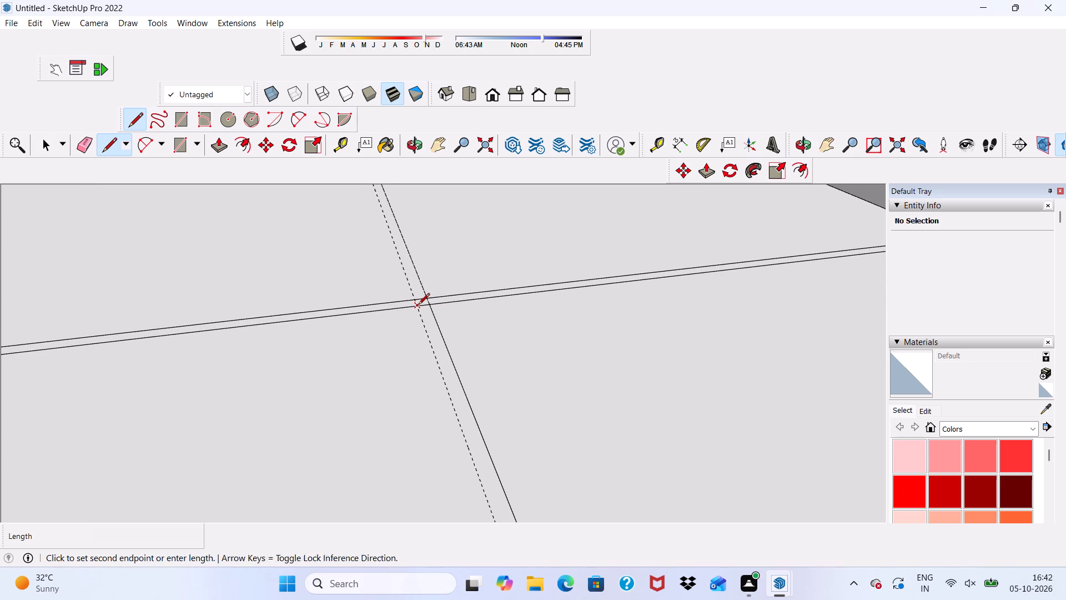
pyautogui.scroll(-16, 433, 336)
pyautogui.scroll(1, 443, 364)
pyautogui.scroll(-2, 445, 371)
pyautogui.scroll(6, 462, 429)
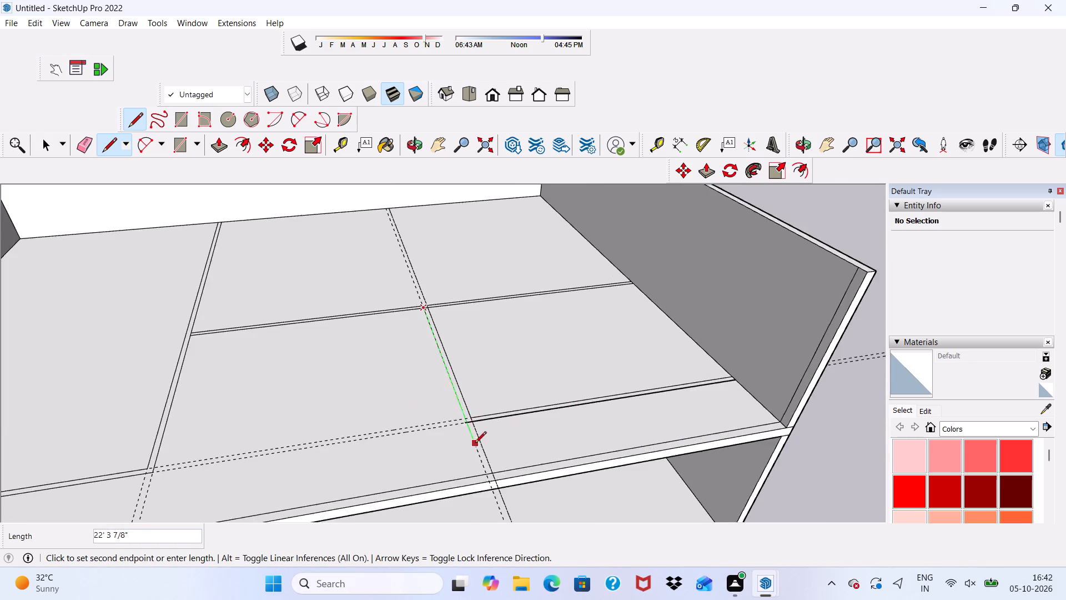
pyautogui.scroll(9, 475, 444)
pyautogui.scroll(2, 465, 399)
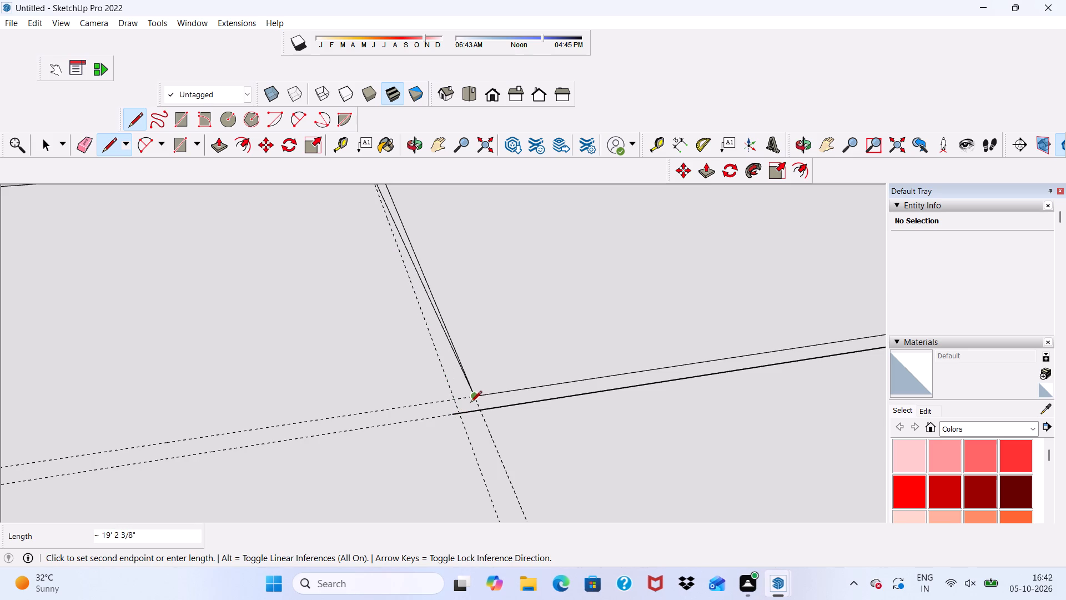
pyautogui.scroll(5, 465, 411)
pyautogui.click(465, 411)
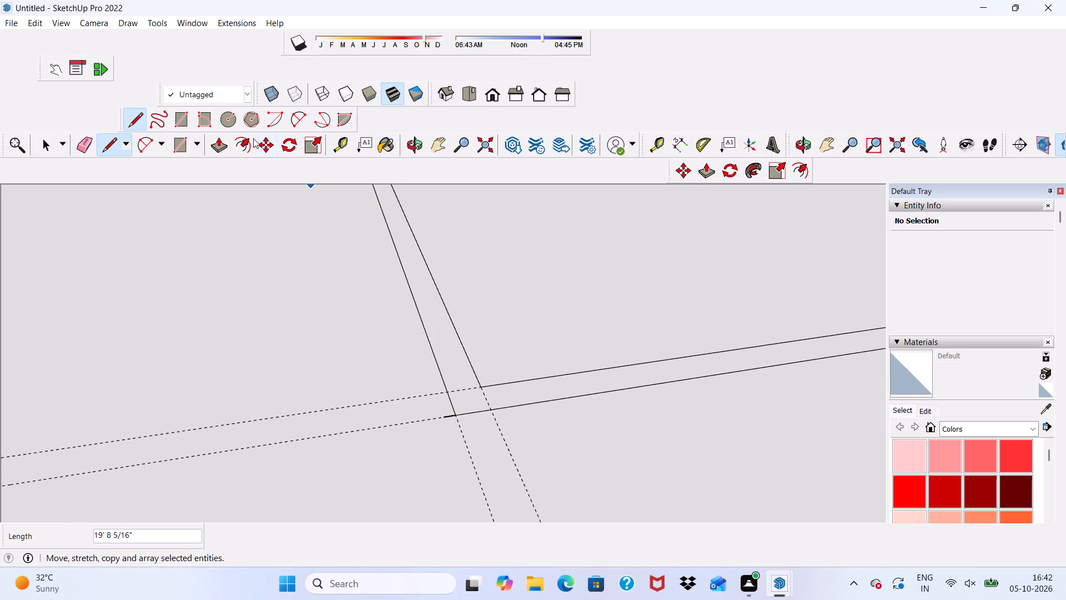
# Erase the short line stub past the outer corner, plus the front crosswise guides and the new front-to-back guide pair.
pyautogui.click(90, 144)
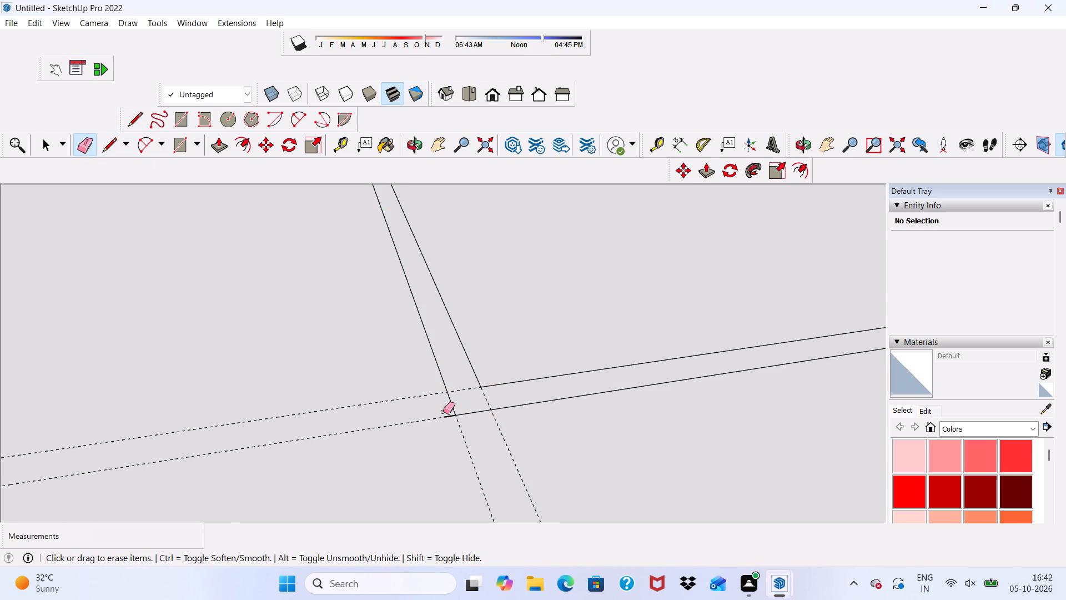
pyautogui.moveTo(443, 412); pyautogui.dragTo(446, 422)
pyautogui.scroll(-4, 443, 426)
pyautogui.moveTo(373, 408); pyautogui.dragTo(389, 444)
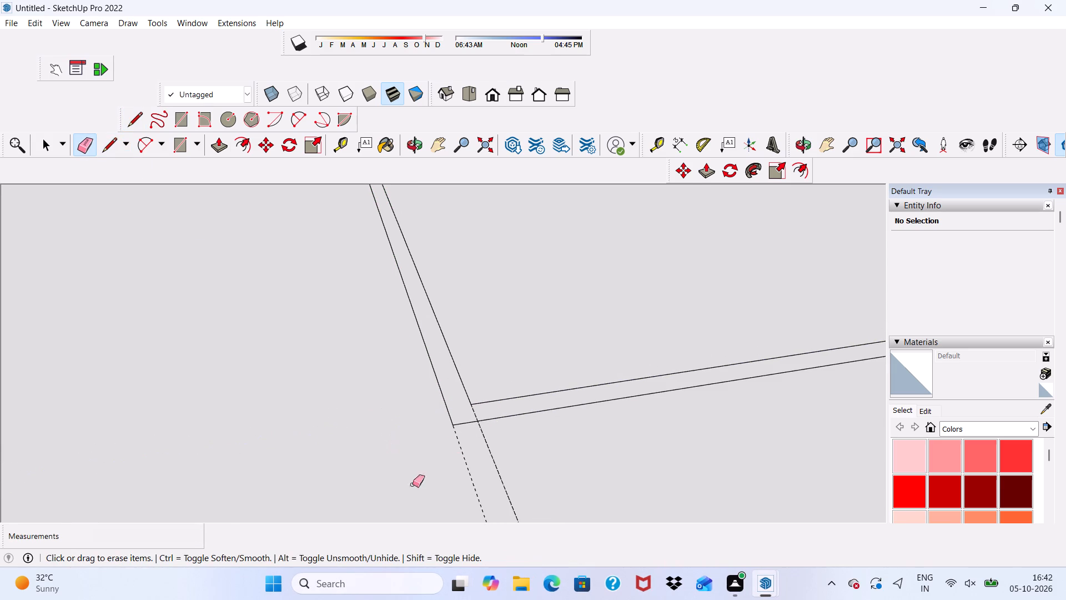
pyautogui.moveTo(445, 472); pyautogui.dragTo(507, 473)
pyautogui.scroll(-5, 364, 465)
pyautogui.press('space')
pyautogui.scroll(-8, 388, 466)
# Examine the L-shaped partition outline and the overall first-floor room layout from several angles.
pyautogui.moveTo(505, 425); pyautogui.dragTo(398, 372, button='middle')
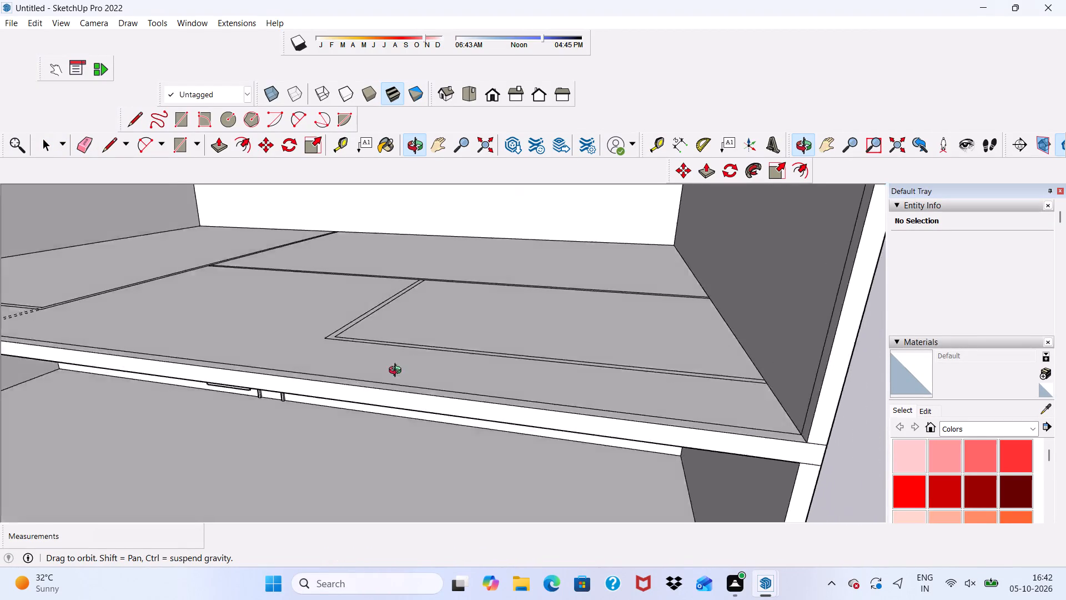
pyautogui.moveTo(398, 372); pyautogui.dragTo(466, 406, button='middle')
pyautogui.moveTo(466, 402); pyautogui.dragTo(467, 395, button='middle')
pyautogui.scroll(3, 422, 352)
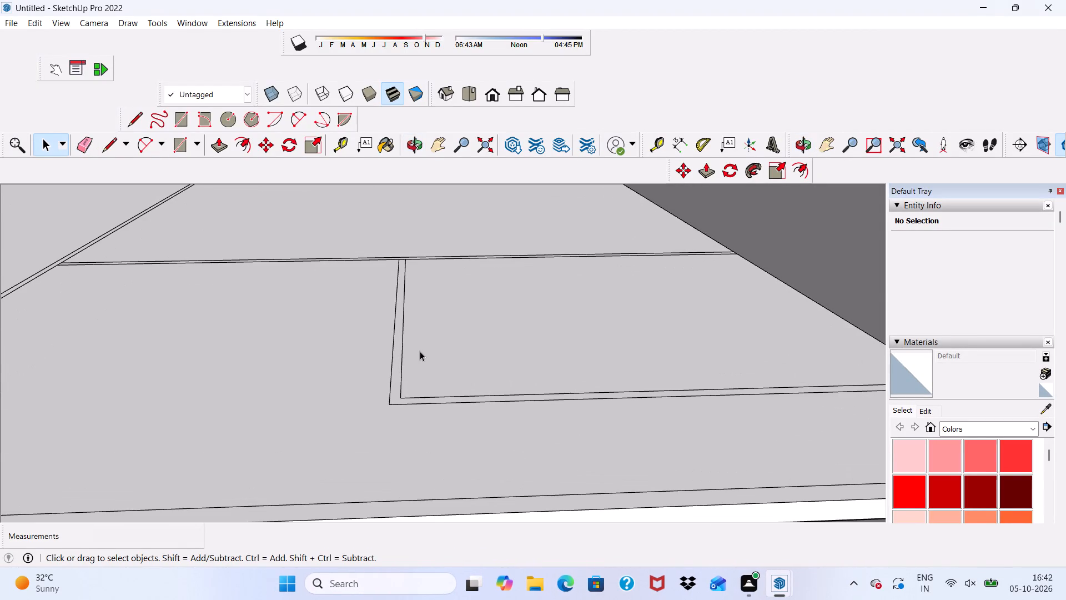
pyautogui.scroll(-2, 440, 391)
pyautogui.scroll(1, 487, 390)
pyautogui.scroll(-5, 485, 386)
pyautogui.scroll(-1, 395, 421)
pyautogui.scroll(1, 404, 419)
pyautogui.scroll(-1, 443, 421)
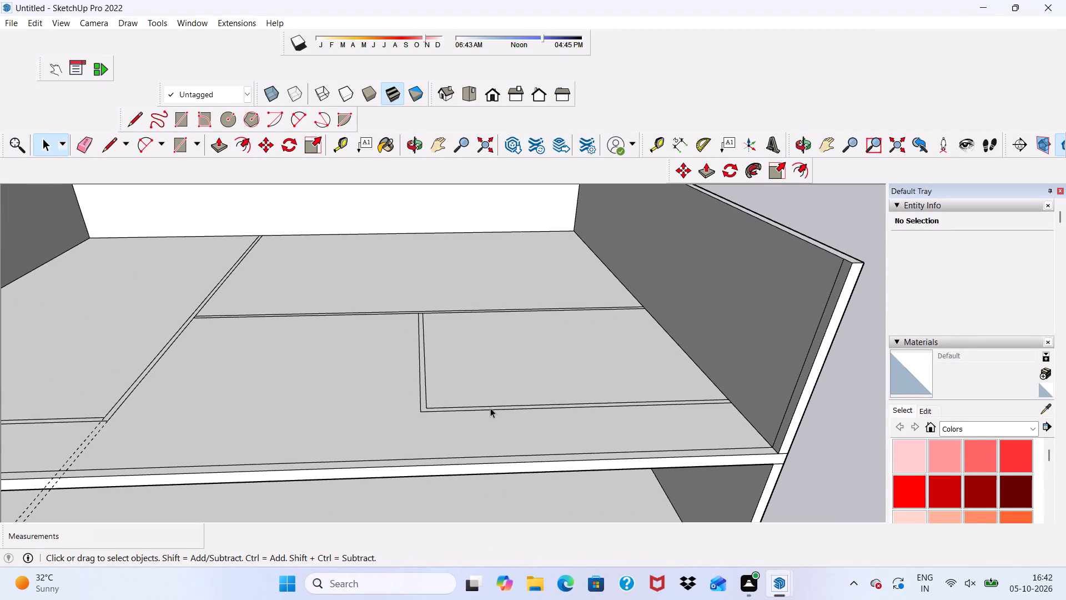
pyautogui.scroll(1, 477, 398)
pyautogui.scroll(-1, 477, 398)
pyautogui.scroll(1, 477, 398)
pyautogui.scroll(-2, 477, 398)
pyautogui.moveTo(483, 394); pyautogui.dragTo(537, 347, button='middle')
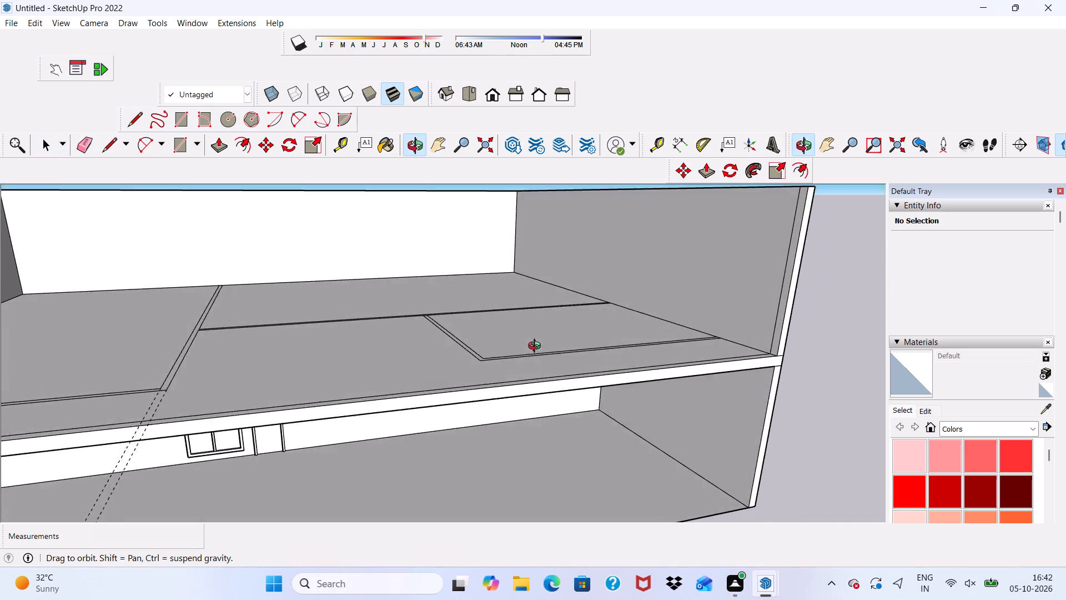
pyautogui.moveTo(537, 347); pyautogui.dragTo(548, 364, button='middle')
pyautogui.scroll(4, 507, 377)
pyautogui.scroll(-3, 507, 377)
pyautogui.moveTo(498, 409); pyautogui.dragTo(476, 369, button='middle')
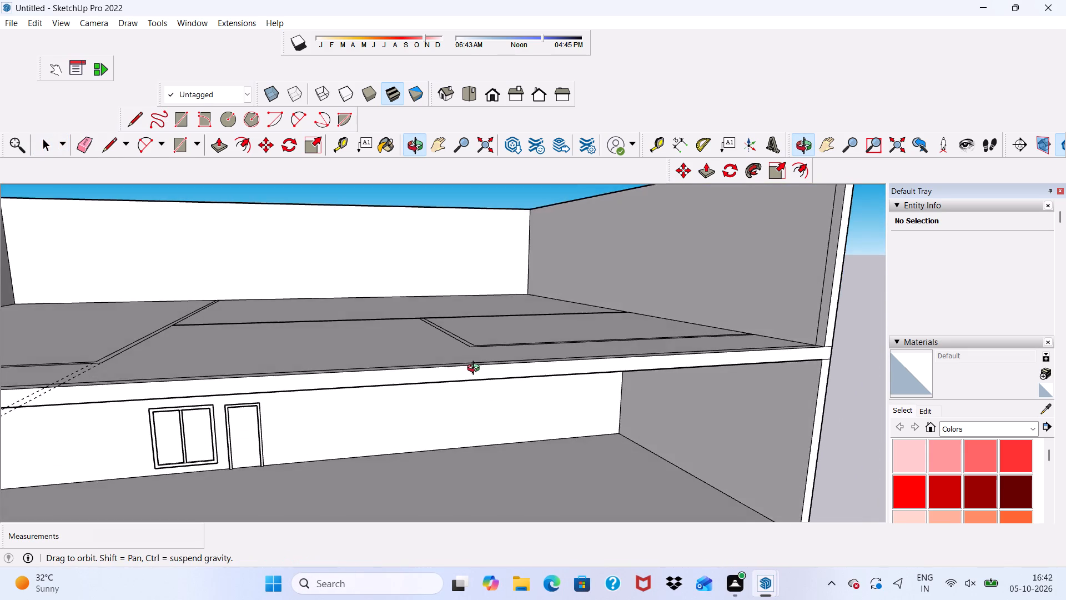
pyautogui.moveTo(476, 369); pyautogui.dragTo(459, 349, button='middle')
pyautogui.scroll(-3, 547, 306)
pyautogui.scroll(1, 564, 324)
pyautogui.scroll(-3, 564, 327)
pyautogui.moveTo(565, 351); pyautogui.dragTo(571, 455, button='middle')
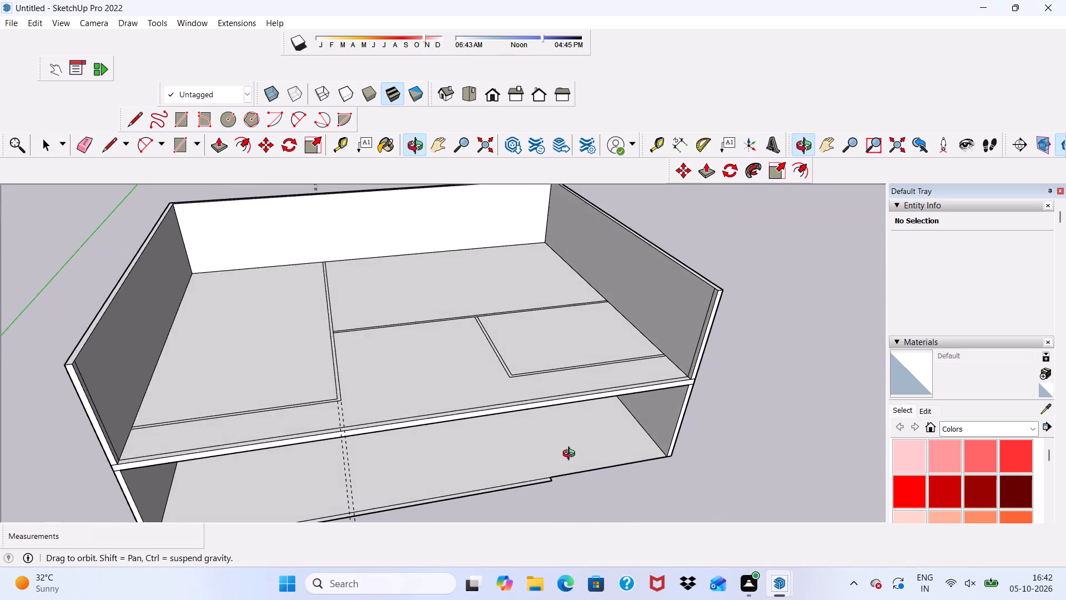
# Examine the position of the L-shaped partition outline within the first-floor layout from several angles.
pyautogui.moveTo(571, 455); pyautogui.dragTo(560, 454, button='middle')
pyautogui.scroll(3, 521, 401)
pyautogui.scroll(-2, 462, 391)
pyautogui.moveTo(435, 417); pyautogui.dragTo(435, 378, button='middle')
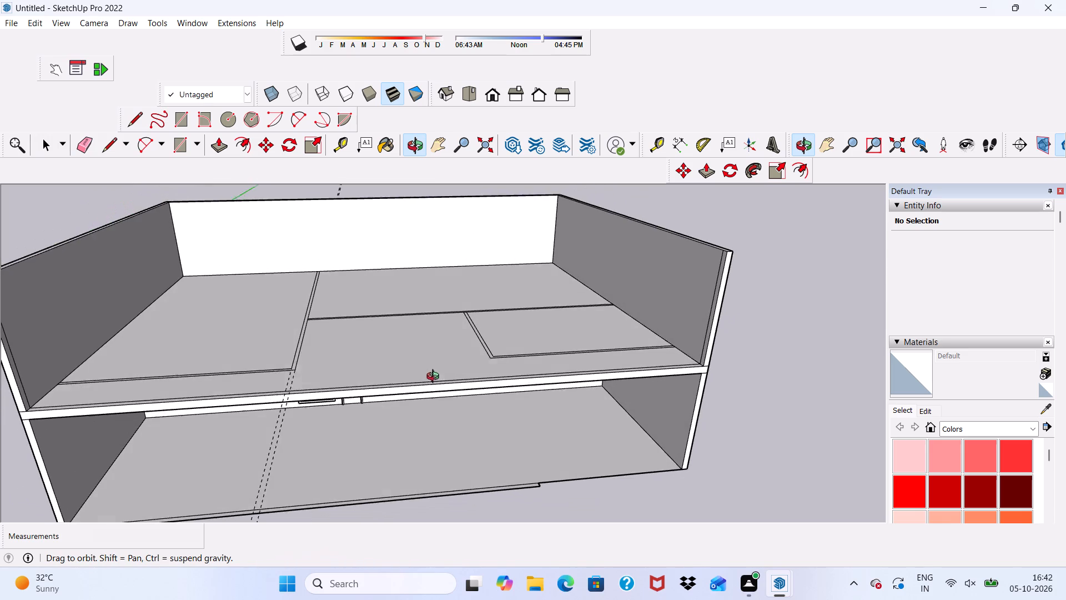
pyautogui.moveTo(435, 378); pyautogui.dragTo(434, 376, button='middle')
pyautogui.scroll(3, 440, 336)
pyautogui.moveTo(517, 310); pyautogui.dragTo(511, 412, button='middle')
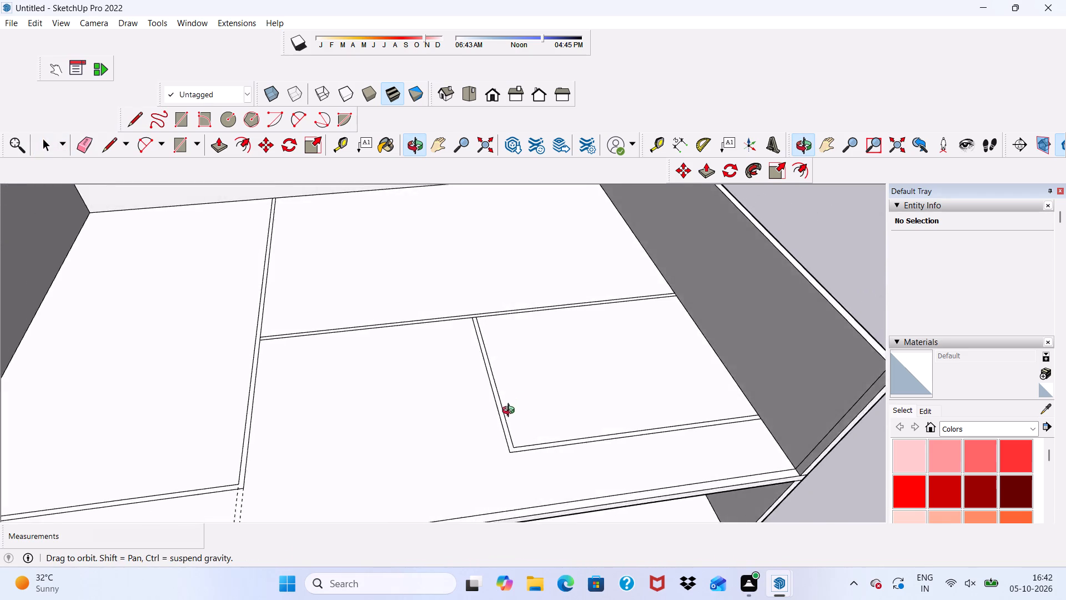
pyautogui.moveTo(511, 412); pyautogui.dragTo(486, 426, button='middle')
pyautogui.scroll(4, 443, 403)
pyautogui.scroll(-2, 442, 391)
pyautogui.scroll(1, 442, 391)
pyautogui.scroll(-5, 442, 391)
pyautogui.scroll(1, 491, 363)
# Undo the L-shaped partition outline and its front-to-back guide pair, keeping the two crosswise front guides.
pyautogui.hotkey('ctrl', 'z')
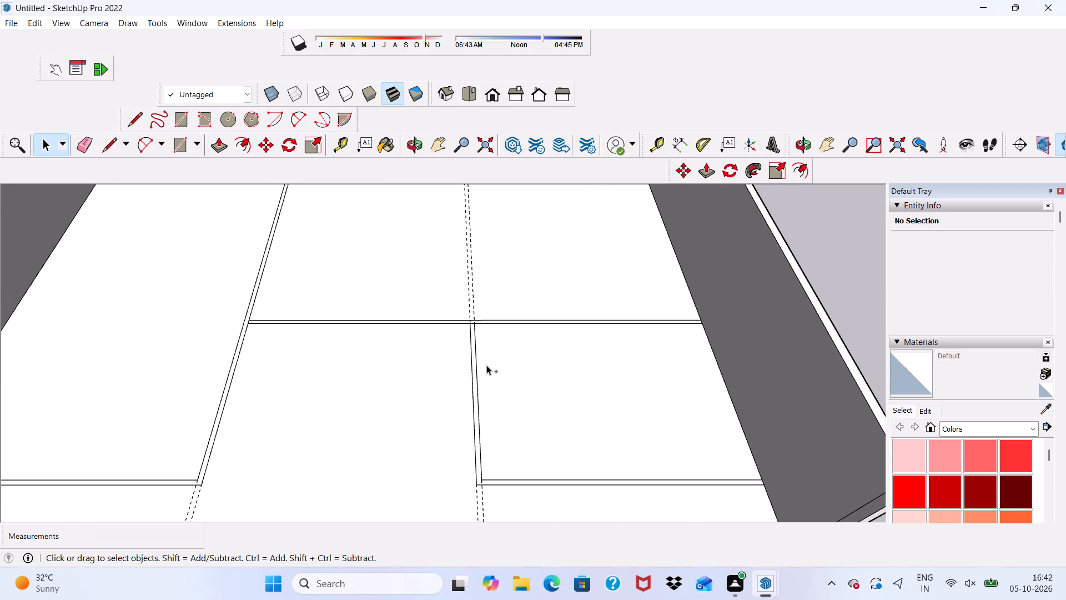
pyautogui.hotkey('ctrl', 'z')
pyautogui.keyDown('ctrl'); pyautogui.click(485, 372); pyautogui.keyUp('ctrl')
pyautogui.moveTo(491, 432); pyautogui.dragTo(379, 405)
pyautogui.press('space')
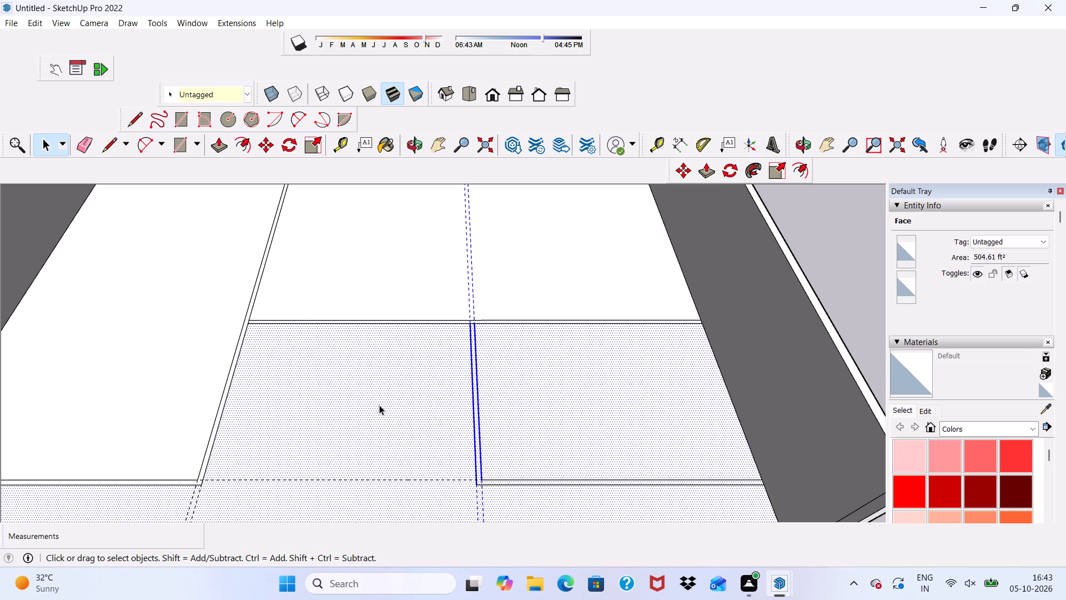
pyautogui.click(817, 216)
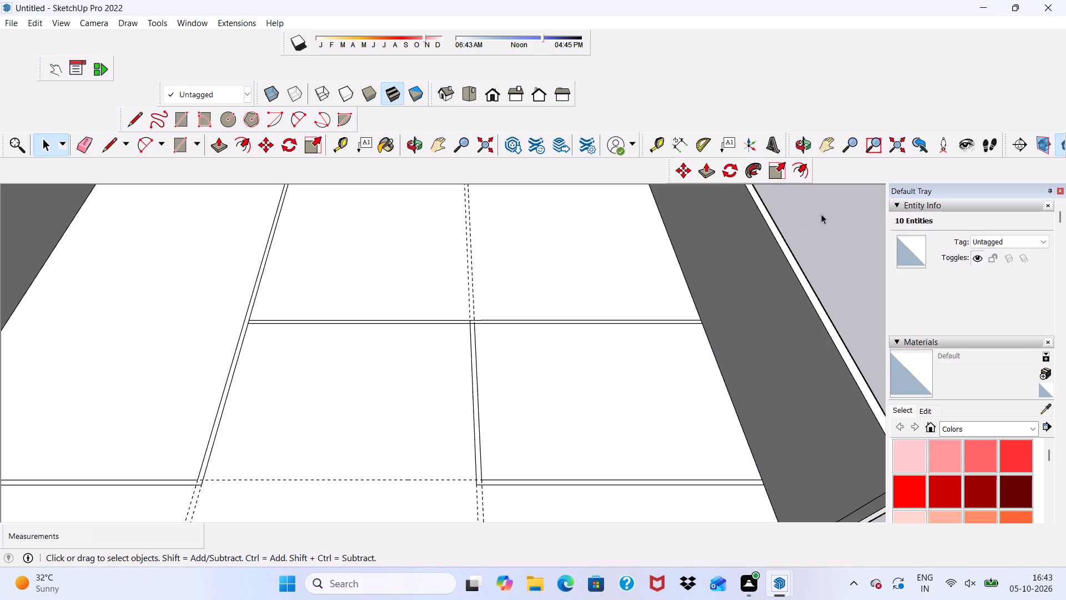
pyautogui.hotkey('ctrl', 'z')
pyautogui.tripleClick(791, 254)
pyautogui.hotkey('ctrl', 'z')
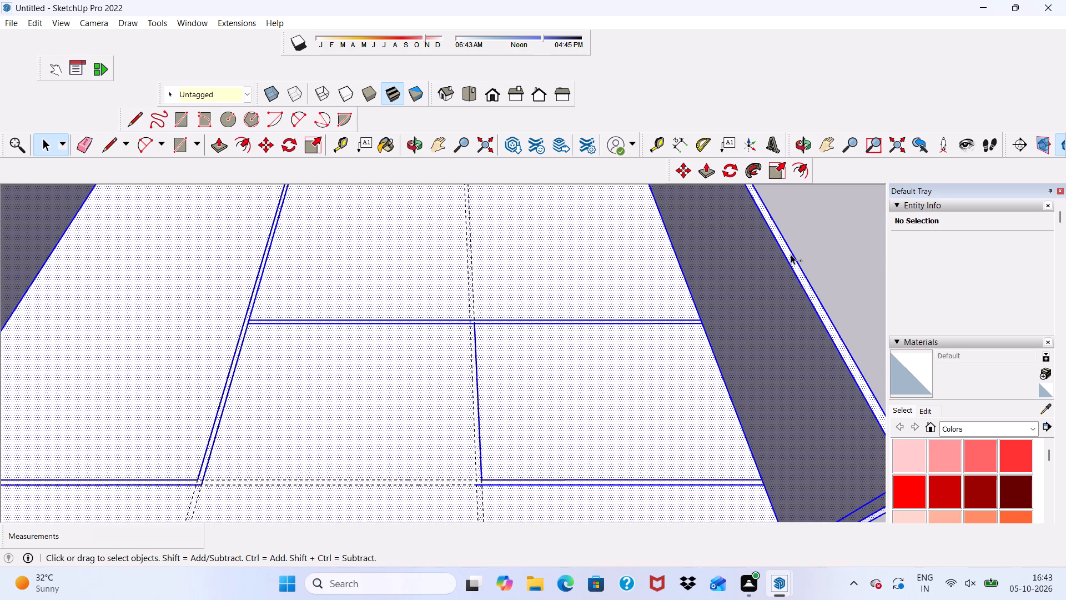
pyautogui.click(839, 247)
pyautogui.hotkey('ctrl', 'z')
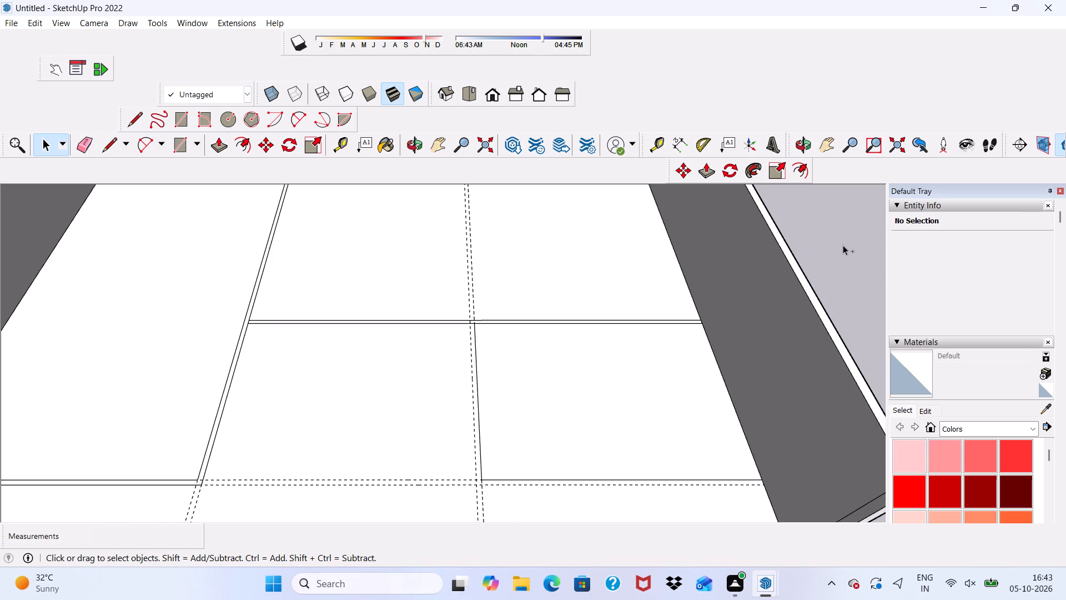
pyautogui.hotkey('ctrl', 'z')
pyautogui.hotkey('ctrl', 'z')
pyautogui.hotkey('ctrl', 'z')
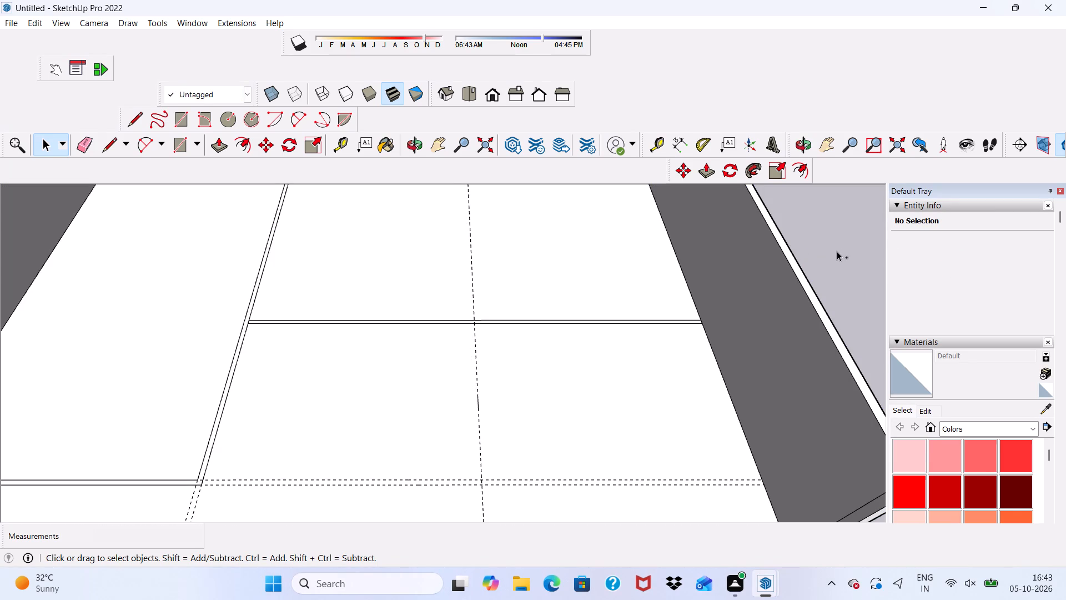
pyautogui.hotkey('ctrl', 'z')
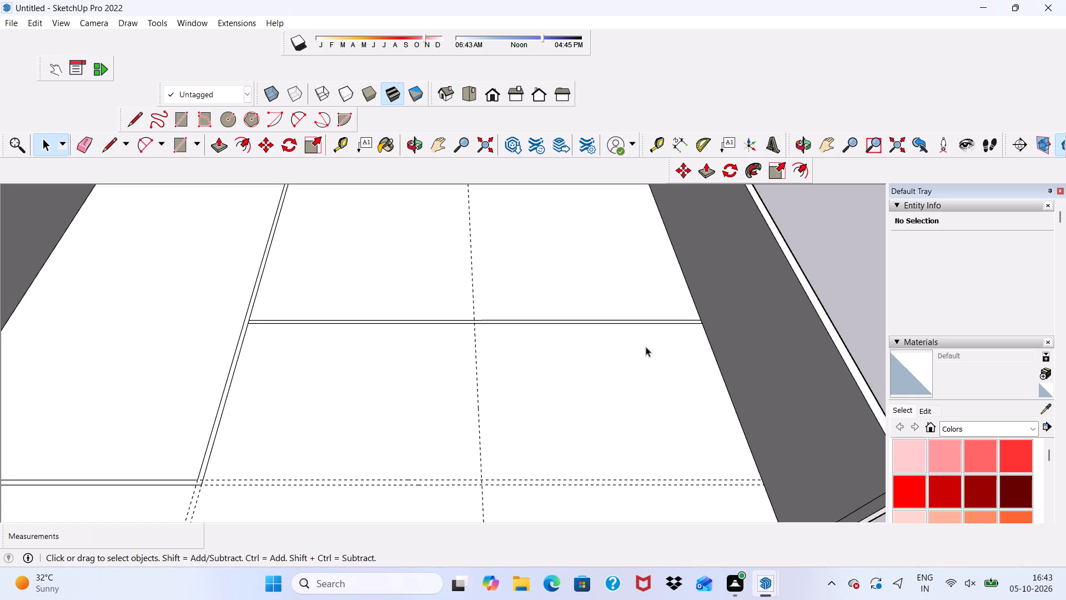
pyautogui.keyDown('ctrl'); pyautogui.click(646, 347); pyautogui.keyUp('ctrl')
pyautogui.hotkey('ctrl', 'z')
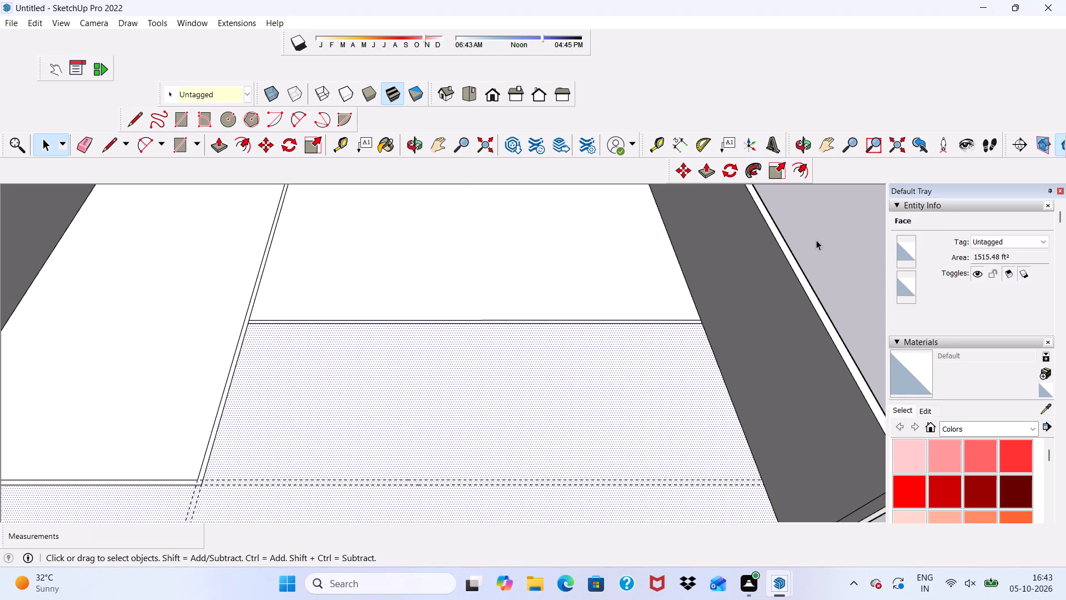
pyautogui.click(823, 232)
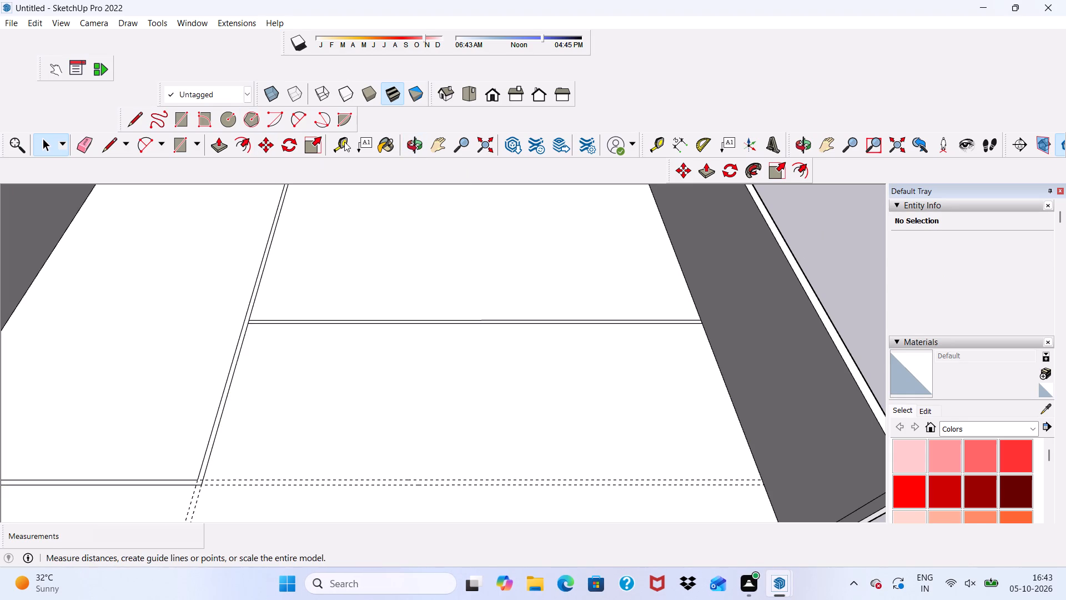
# Place a front-to-back guide about 35' 8" in from the side wall, plus a second guide 6" farther from that wall.
pyautogui.click(345, 142)
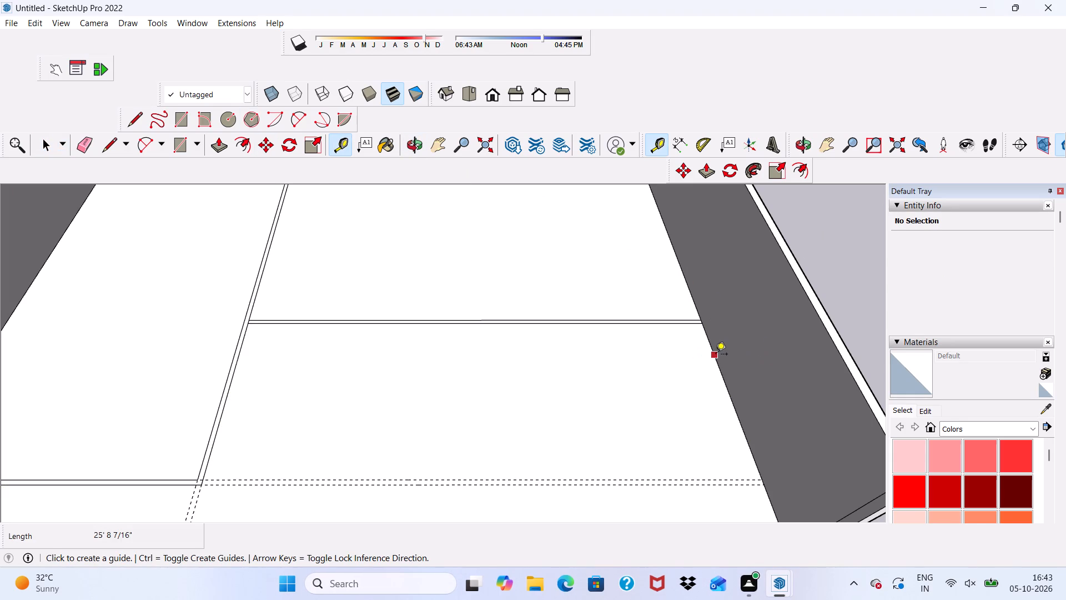
pyautogui.click(716, 355)
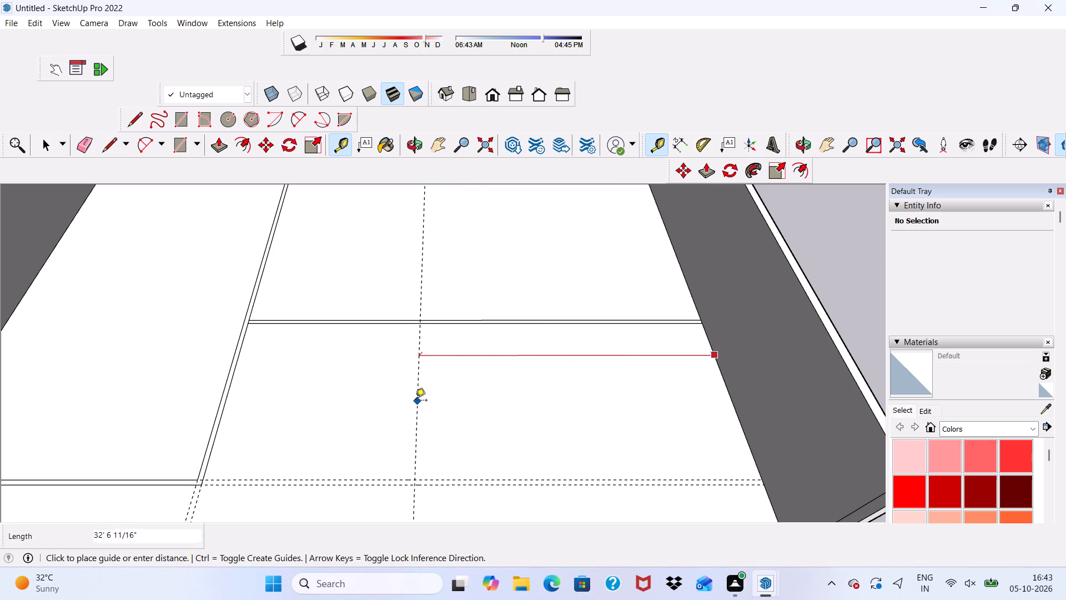
pyautogui.click(388, 393)
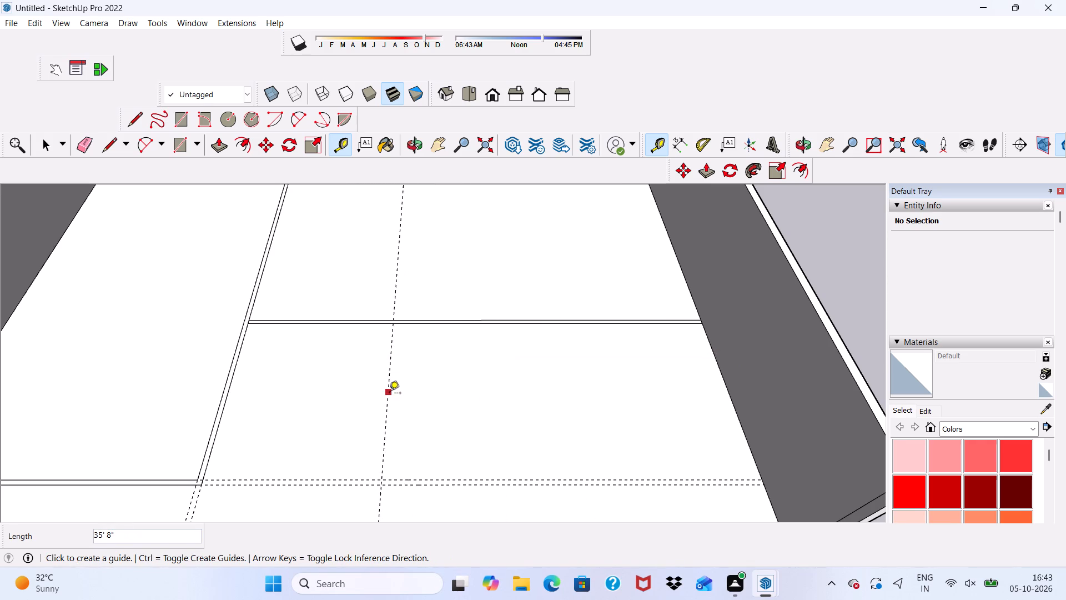
pyautogui.click(392, 389)
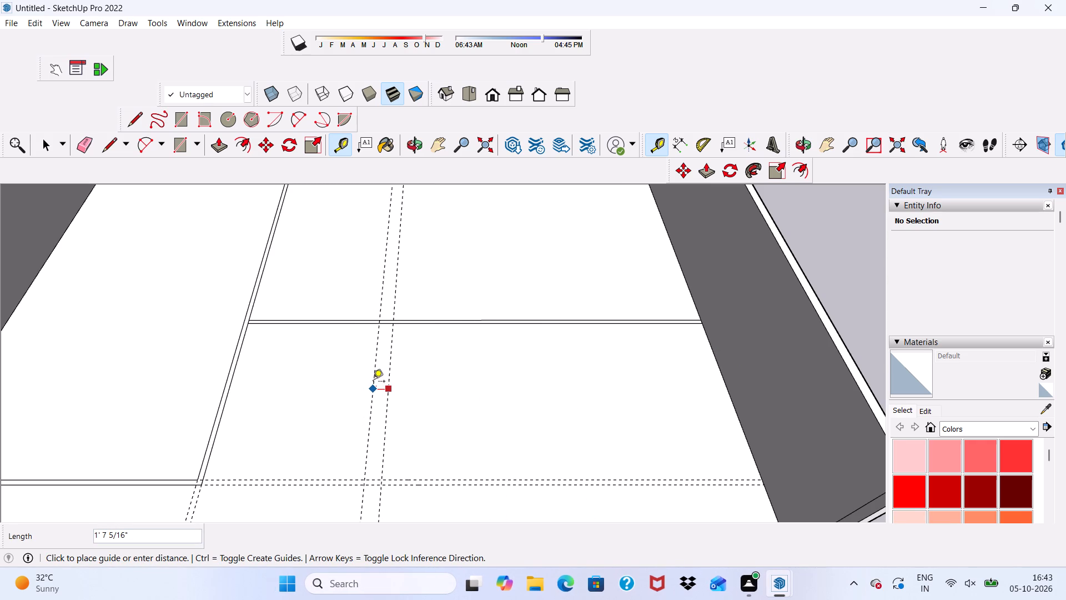
pyautogui.write('6"')
pyautogui.press('Return')
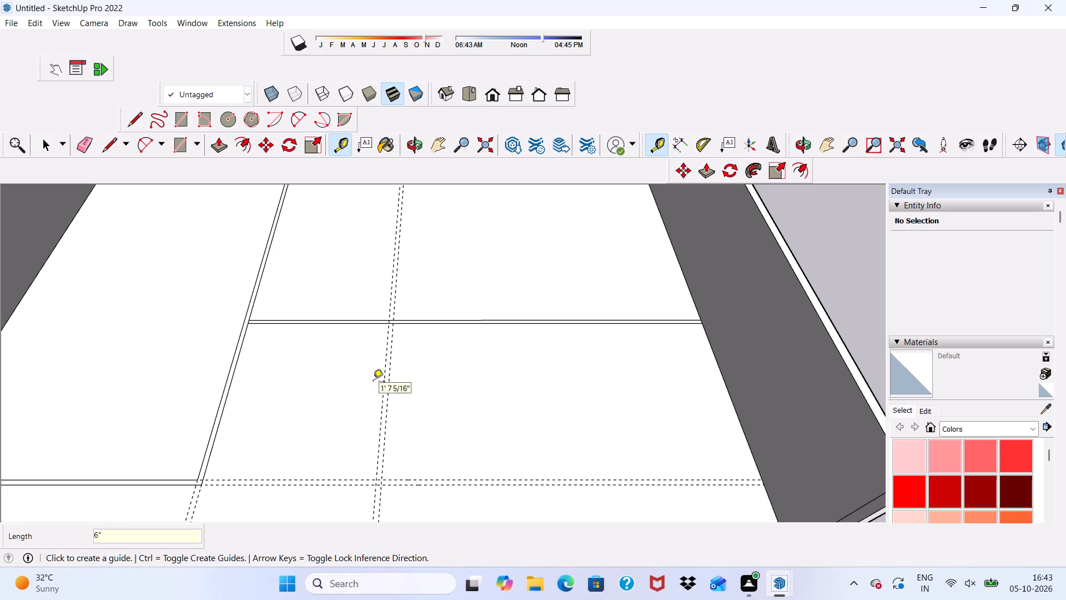
# Draw the inner L-shaped partition outline along the guides, about 19' 2" forward from the crosswise partition, then across to the side wall.
pyautogui.scroll(1, 480, 531)
pyautogui.click(143, 112)
pyautogui.scroll(10, 428, 356)
pyautogui.scroll(-1, 371, 295)
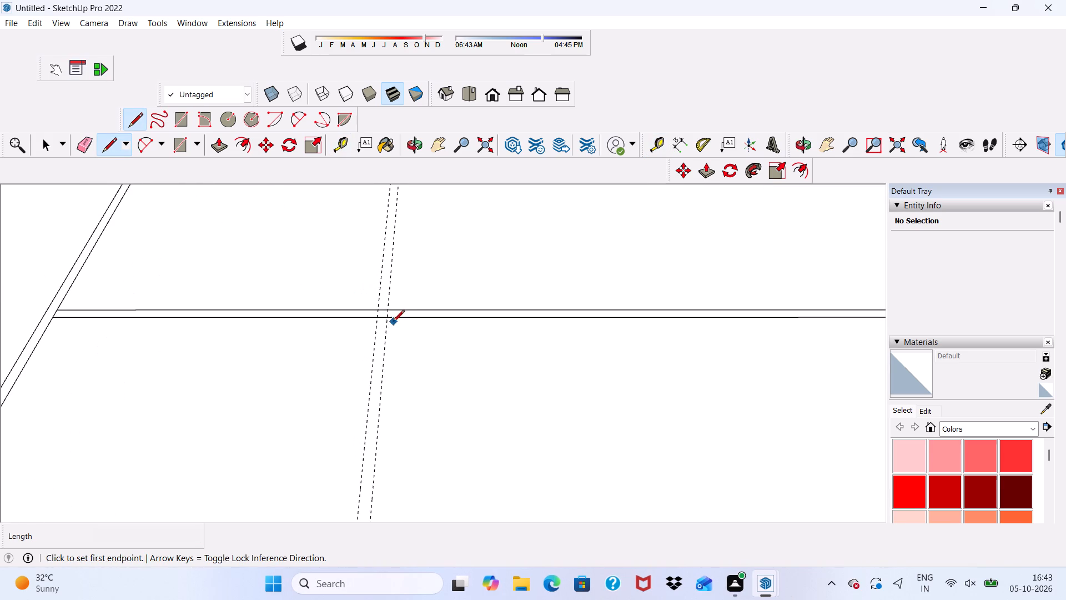
pyautogui.click(387, 319)
pyautogui.scroll(-19, 389, 318)
pyautogui.scroll(1, 404, 328)
pyautogui.scroll(-6, 404, 331)
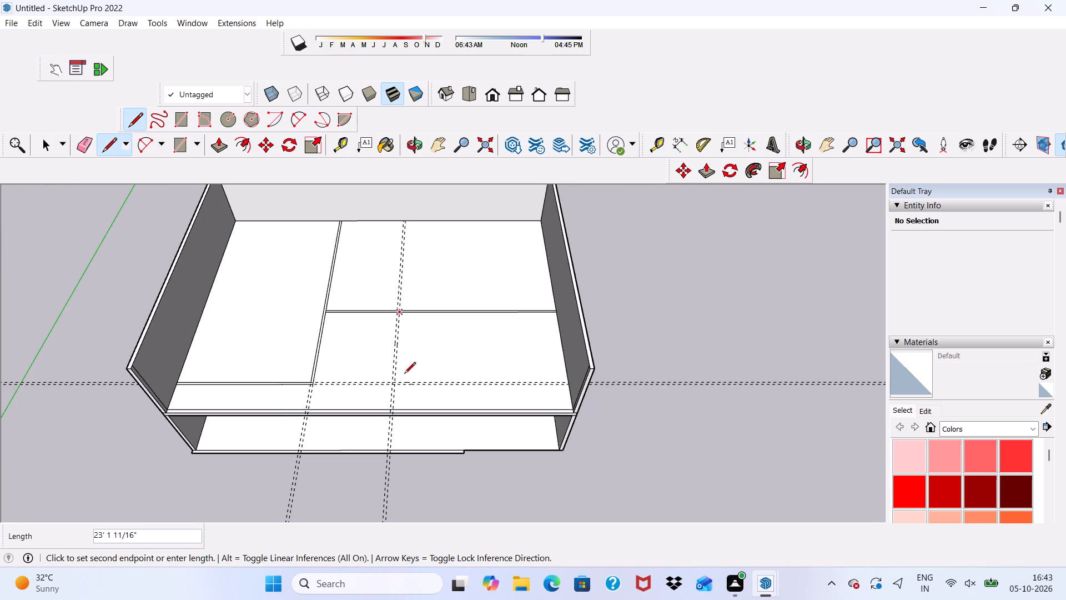
pyautogui.scroll(16, 392, 395)
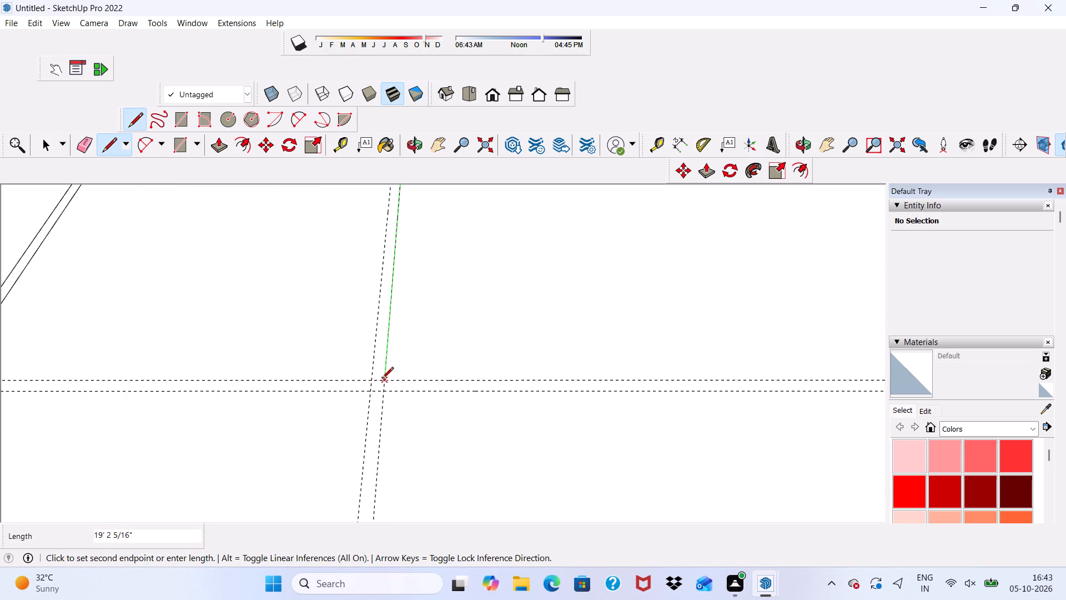
pyautogui.click(382, 383)
pyautogui.scroll(-14, 393, 379)
pyautogui.scroll(3, 784, 387)
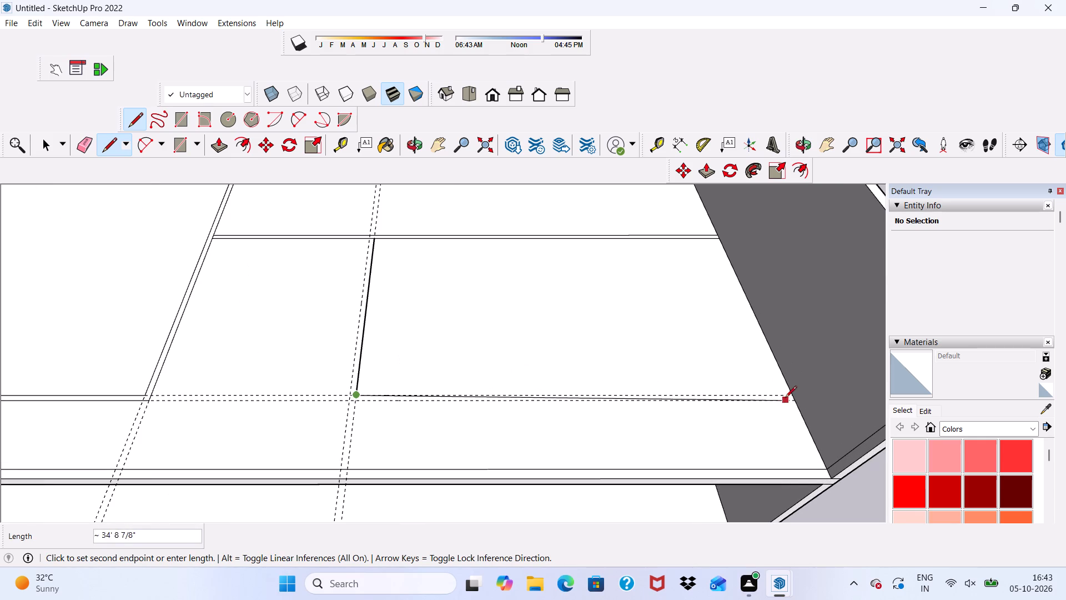
pyautogui.click(791, 396)
# Draw the outer L-shaped partition outline along the guides, about 19' 8" forward from the crosswise partition, then across to the side wall.
pyautogui.scroll(4, 382, 246)
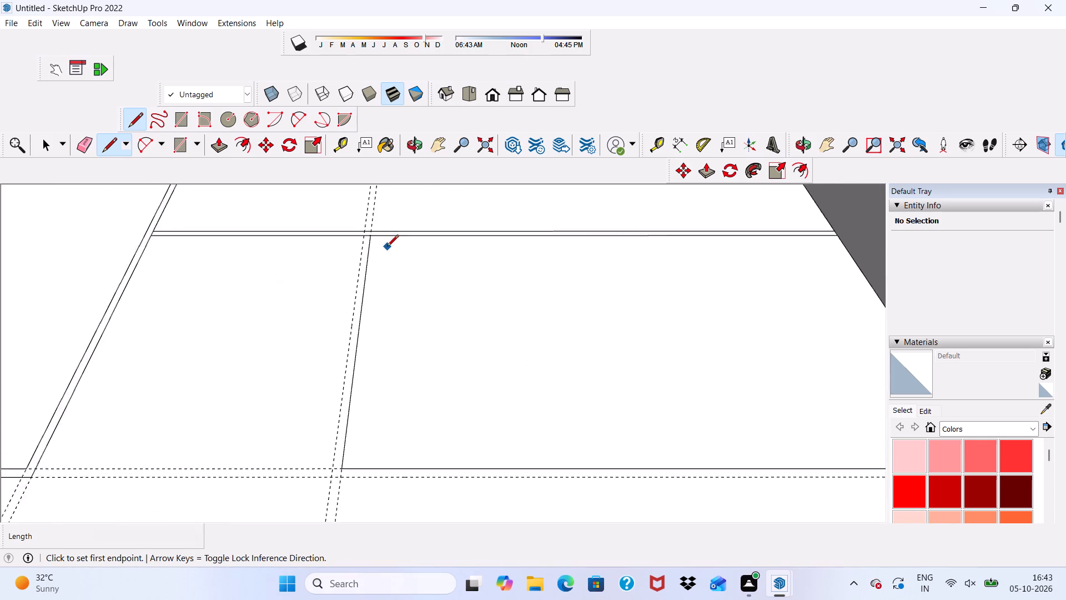
pyautogui.scroll(8, 369, 237)
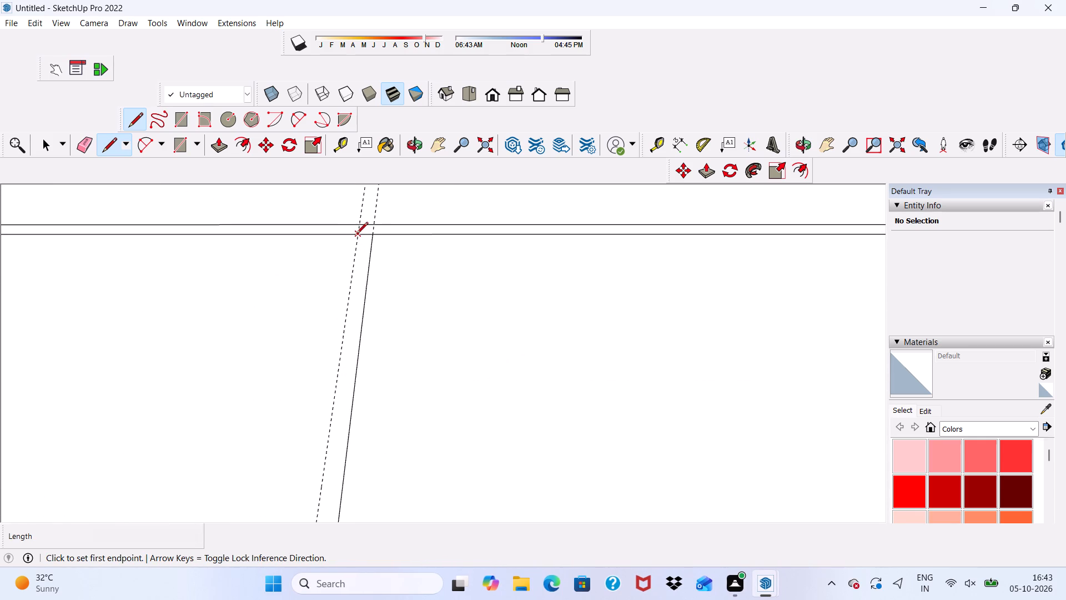
pyautogui.click(358, 234)
pyautogui.scroll(-18, 351, 258)
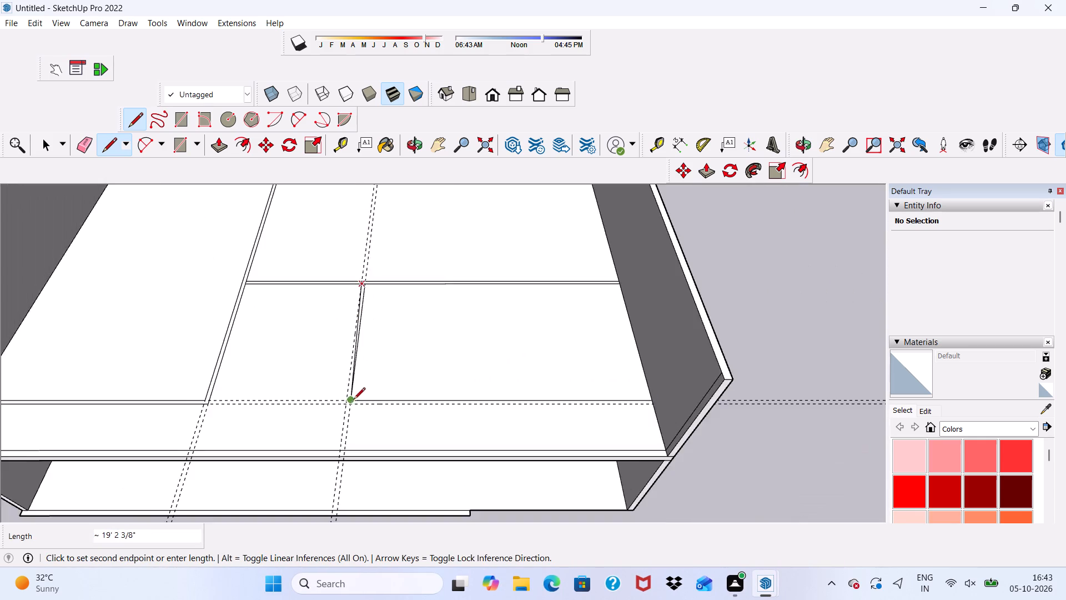
pyautogui.scroll(8, 351, 404)
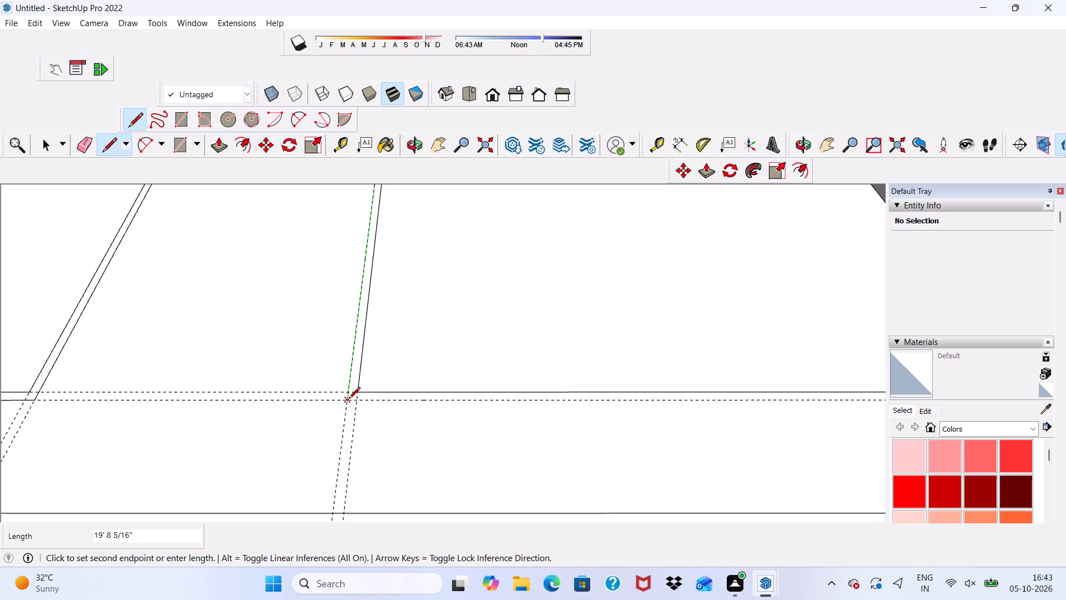
pyautogui.click(346, 401)
pyautogui.scroll(-3, 391, 423)
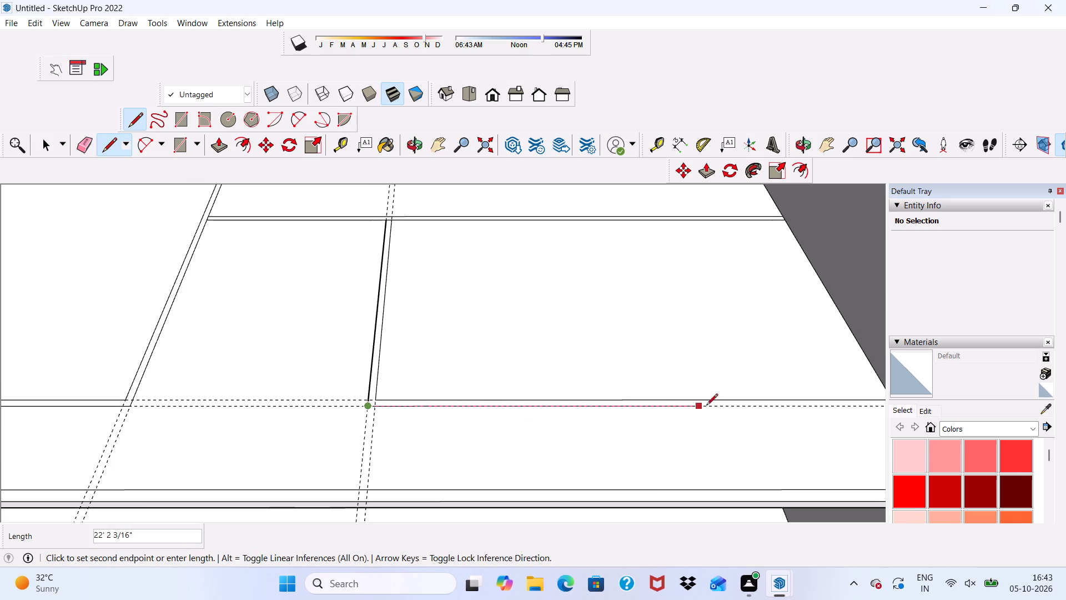
pyautogui.scroll(-10, 695, 394)
pyautogui.scroll(11, 647, 379)
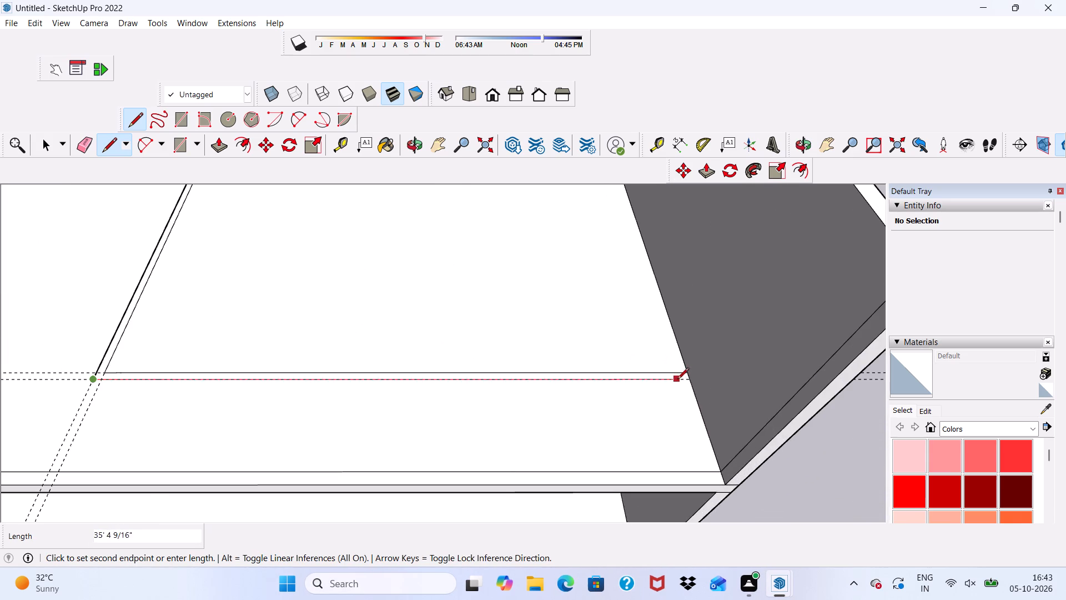
pyautogui.click(692, 384)
pyautogui.scroll(-4, 448, 393)
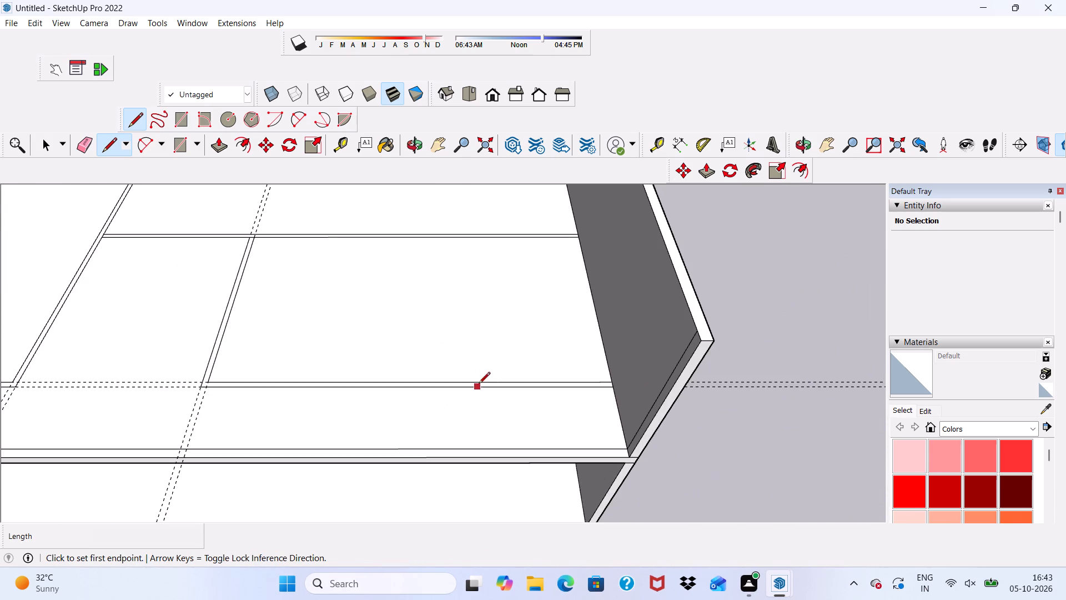
# Erase the front crosswise guides and both front-to-back guide pairs.
pyautogui.press('v')
pyautogui.press('space')
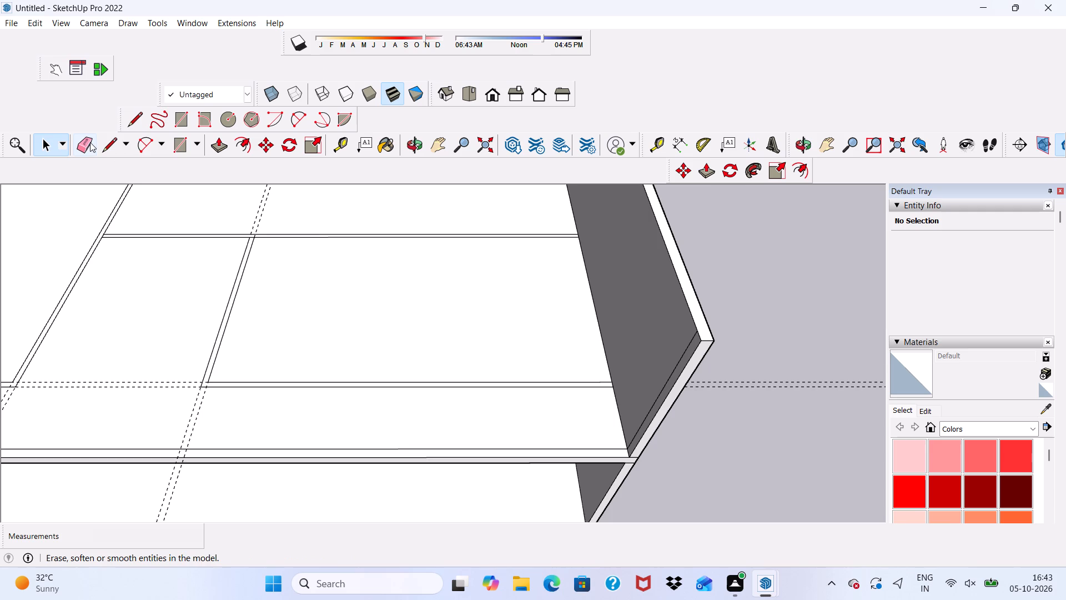
pyautogui.click(81, 139)
pyautogui.moveTo(148, 342); pyautogui.dragTo(145, 397)
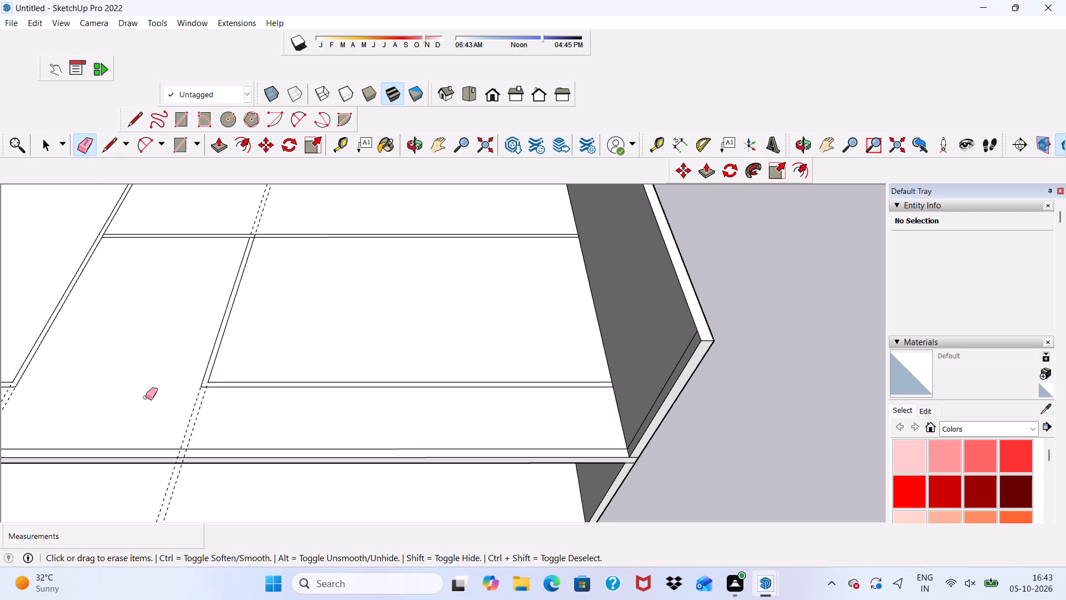
pyautogui.moveTo(168, 407); pyautogui.dragTo(199, 413)
pyautogui.scroll(-3, 245, 290)
pyautogui.scroll(1, 268, 335)
pyautogui.scroll(-6, 274, 339)
pyautogui.moveTo(294, 383); pyautogui.dragTo(299, 360, button='middle')
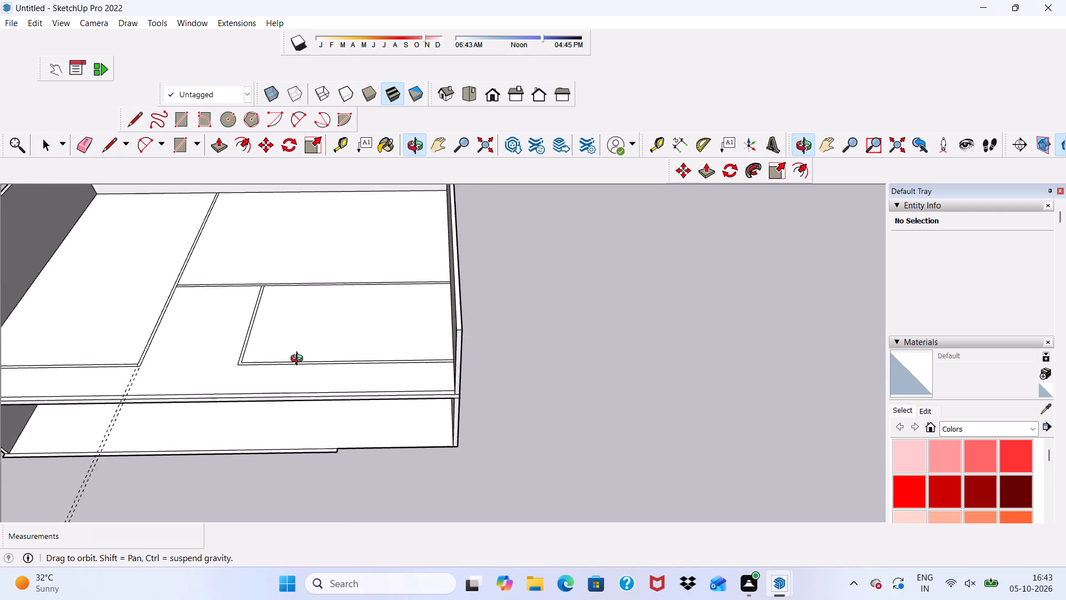
pyautogui.moveTo(299, 360); pyautogui.dragTo(328, 294, button='middle')
pyautogui.moveTo(327, 303); pyautogui.dragTo(322, 318, button='middle')
pyautogui.scroll(4, 47, 339)
pyautogui.moveTo(154, 377); pyautogui.dragTo(187, 377)
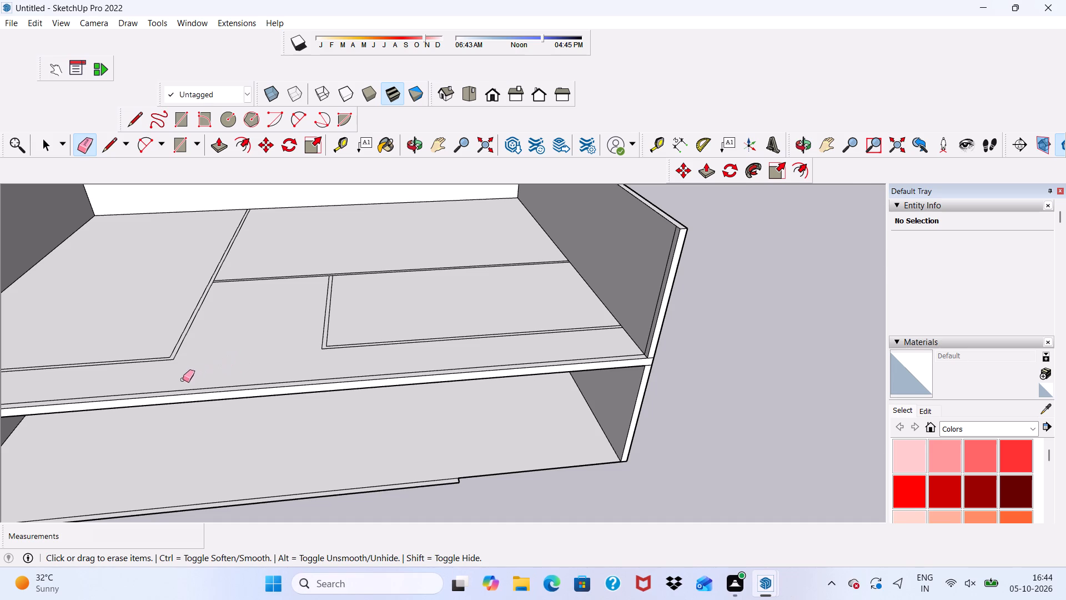
# Examine the repositioned L-shaped partition outline and its junction with the crosswise partition.
pyautogui.scroll(3, 229, 373)
pyautogui.moveTo(245, 344); pyautogui.dragTo(208, 343, button='middle')
pyautogui.press('space')
pyautogui.scroll(-4, 221, 339)
pyautogui.moveTo(300, 349); pyautogui.dragTo(335, 326, button='middle')
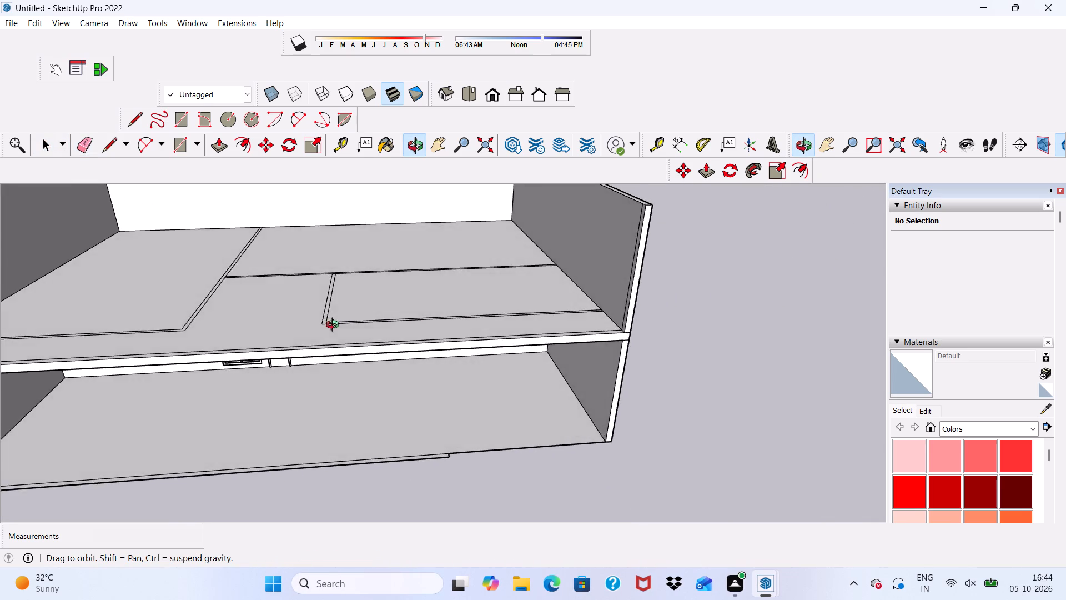
pyautogui.moveTo(335, 326); pyautogui.dragTo(351, 348, button='middle')
pyautogui.scroll(2, 369, 273)
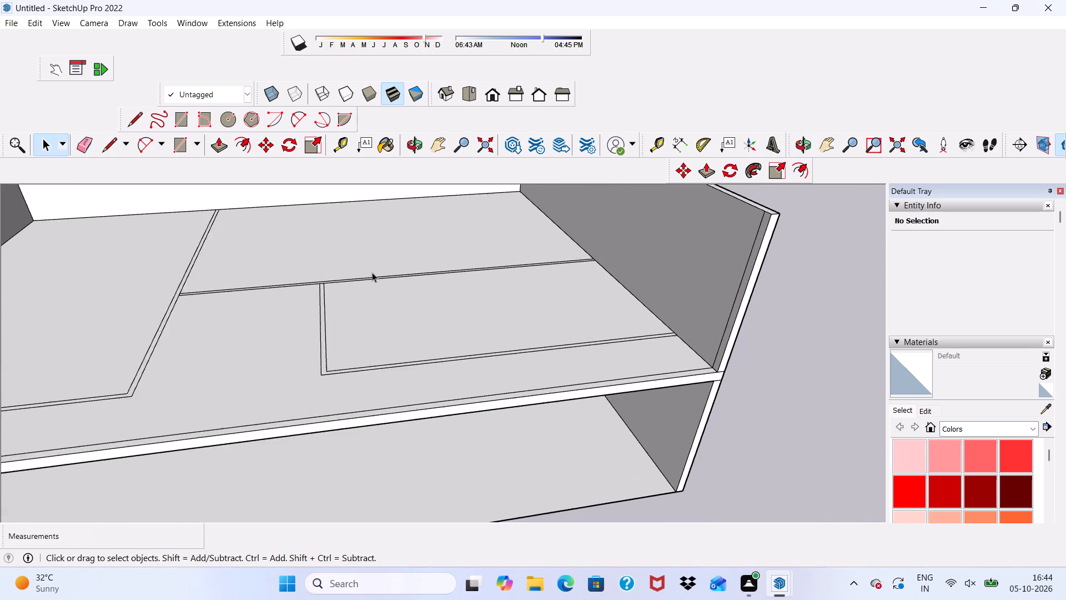
pyautogui.scroll(5, 372, 272)
pyautogui.scroll(-2, 378, 268)
pyautogui.scroll(1, 379, 274)
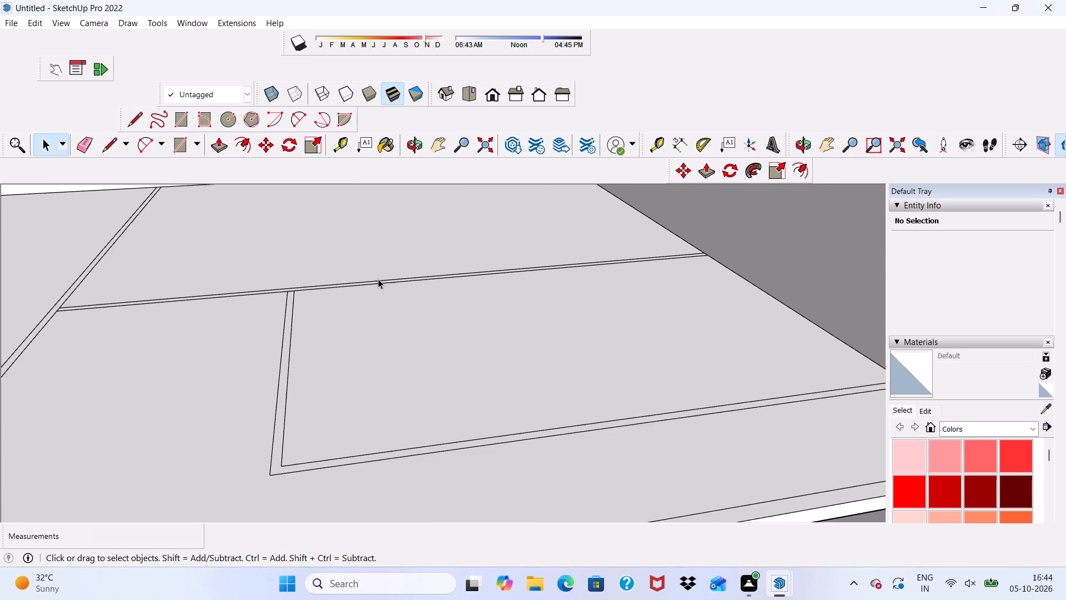
# Erase the short line segments closing the crosswise partition's junctions with the long front-to-back partition and the L-shaped partition.
pyautogui.scroll(-4, 381, 288)
pyautogui.moveTo(382, 291); pyautogui.dragTo(344, 311, button='middle')
pyautogui.scroll(9, 247, 261)
pyautogui.scroll(4, 139, 291)
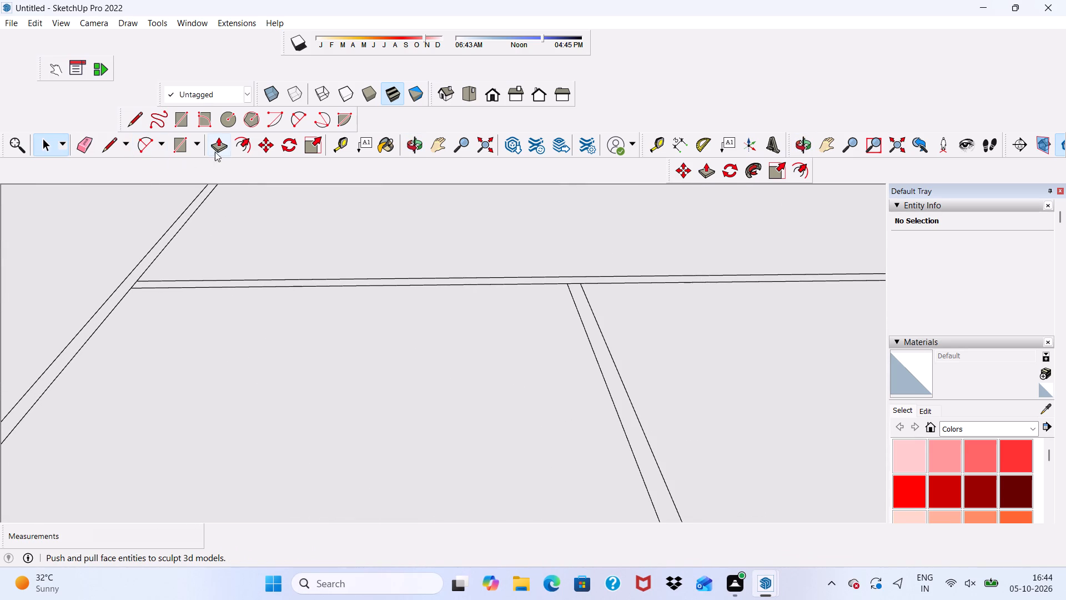
pyautogui.moveTo(222, 146); pyautogui.dragTo(227, 143)
pyautogui.scroll(3, 213, 142)
pyautogui.click(84, 142)
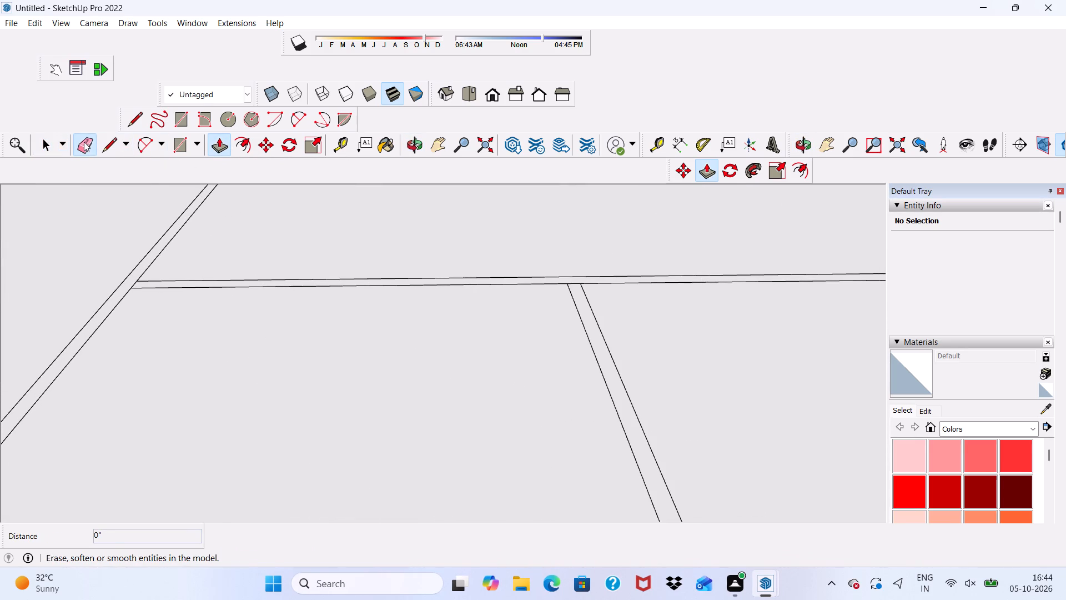
pyautogui.scroll(8, 144, 228)
pyautogui.moveTo(102, 321); pyautogui.dragTo(125, 322)
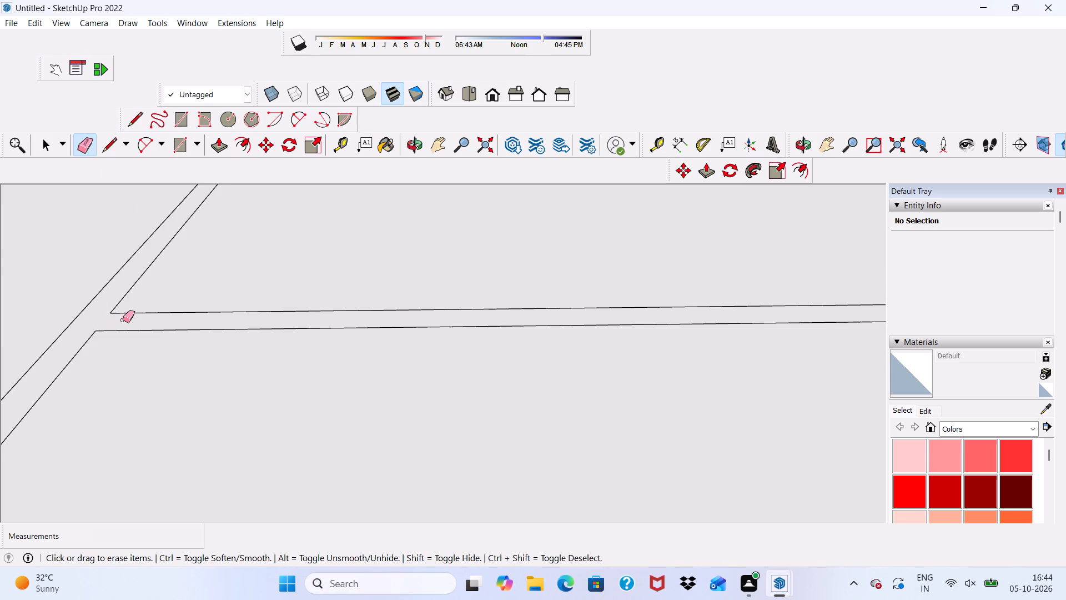
pyautogui.scroll(-4, 87, 303)
pyautogui.scroll(4, 138, 337)
pyautogui.scroll(-9, 162, 342)
pyautogui.scroll(2, 330, 366)
pyautogui.scroll(-1, 350, 373)
pyautogui.scroll(8, 499, 341)
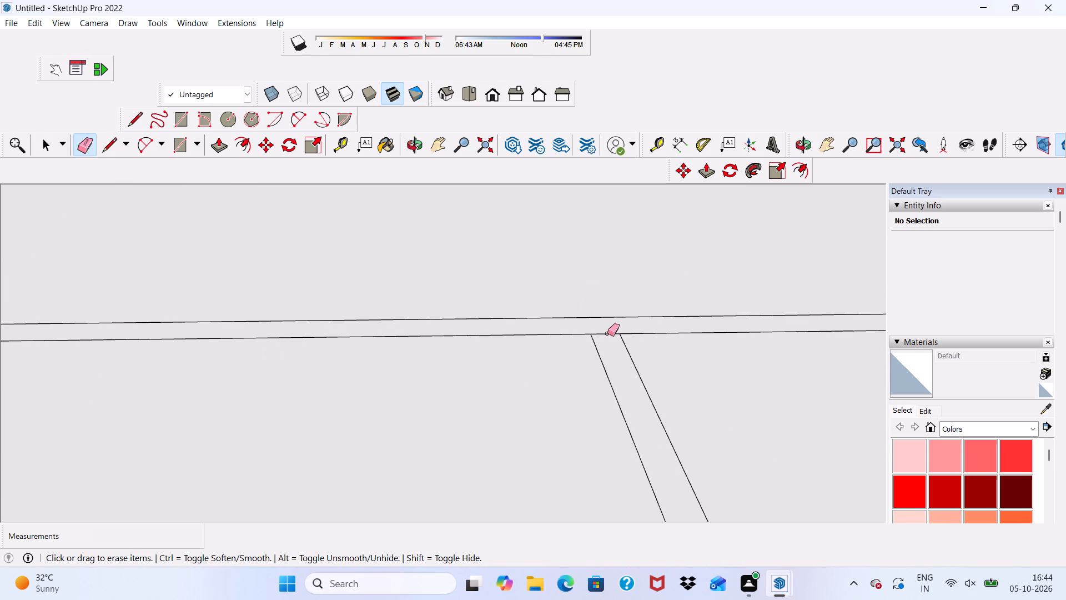
pyautogui.click(606, 333)
pyautogui.scroll(-18, 477, 318)
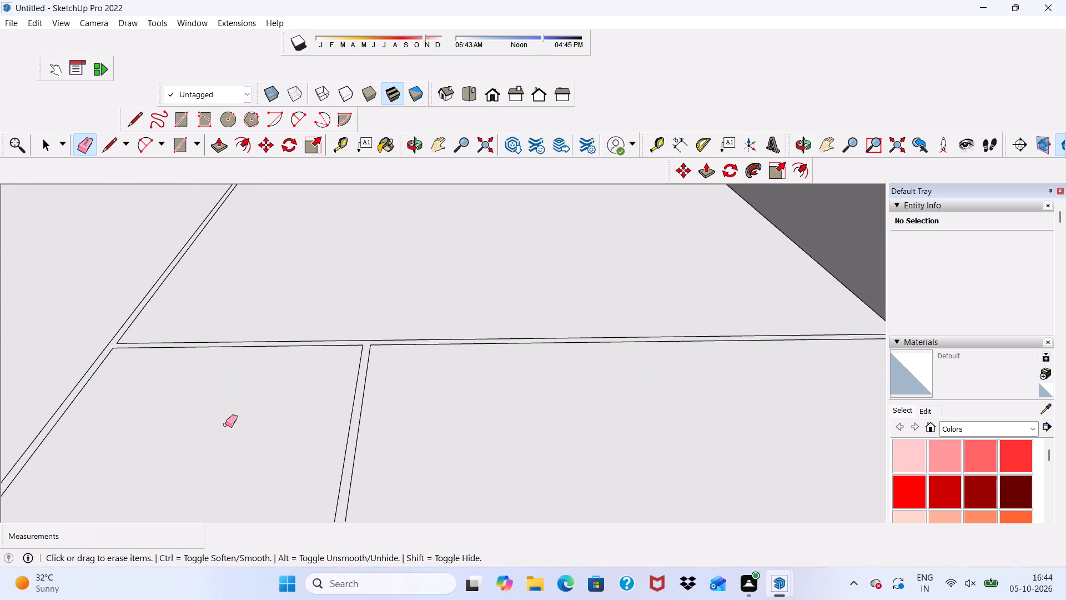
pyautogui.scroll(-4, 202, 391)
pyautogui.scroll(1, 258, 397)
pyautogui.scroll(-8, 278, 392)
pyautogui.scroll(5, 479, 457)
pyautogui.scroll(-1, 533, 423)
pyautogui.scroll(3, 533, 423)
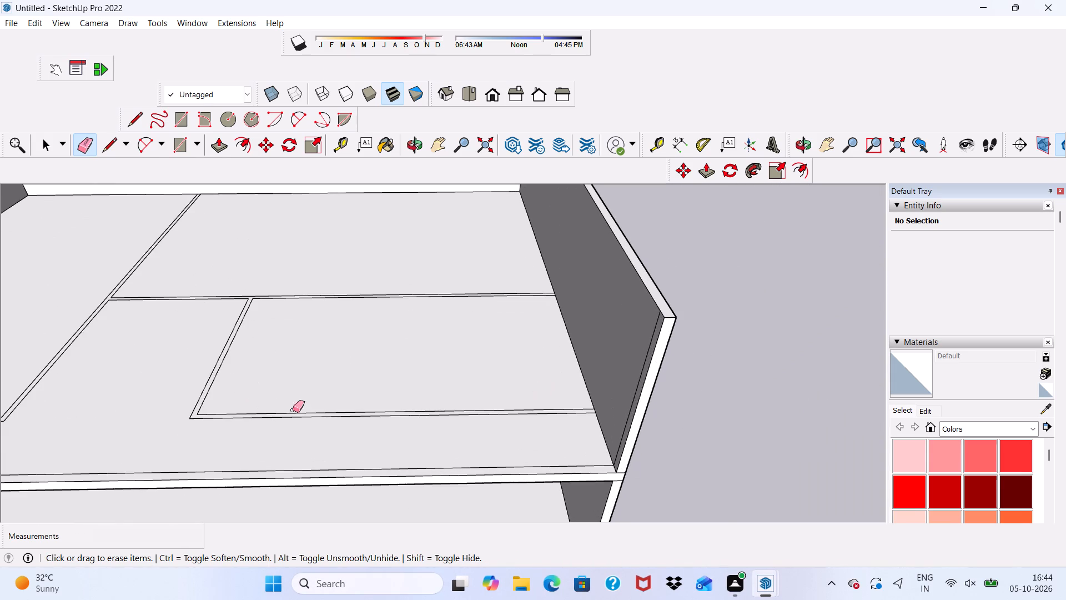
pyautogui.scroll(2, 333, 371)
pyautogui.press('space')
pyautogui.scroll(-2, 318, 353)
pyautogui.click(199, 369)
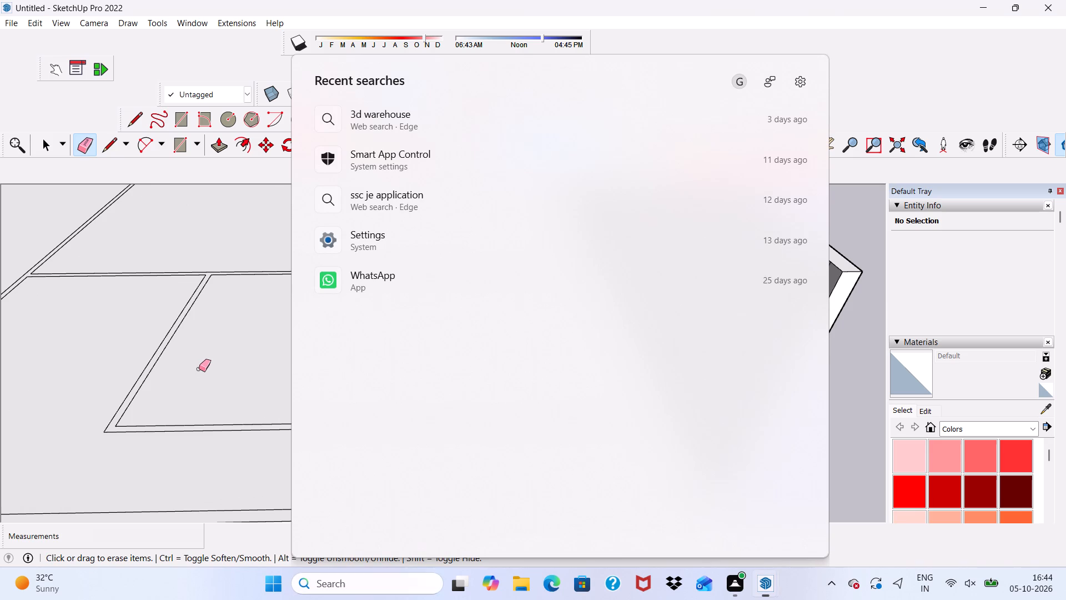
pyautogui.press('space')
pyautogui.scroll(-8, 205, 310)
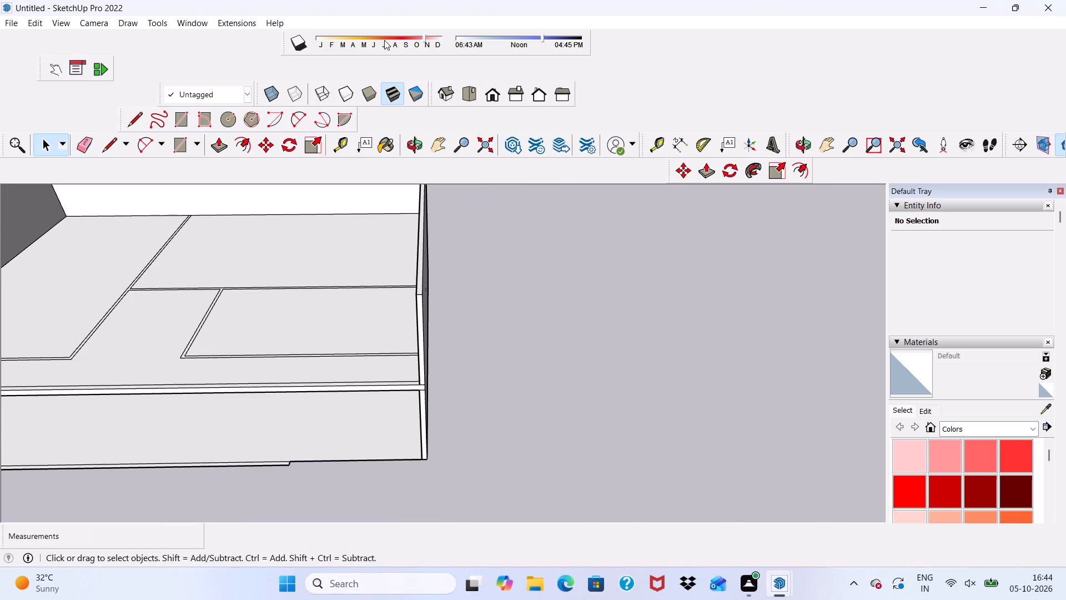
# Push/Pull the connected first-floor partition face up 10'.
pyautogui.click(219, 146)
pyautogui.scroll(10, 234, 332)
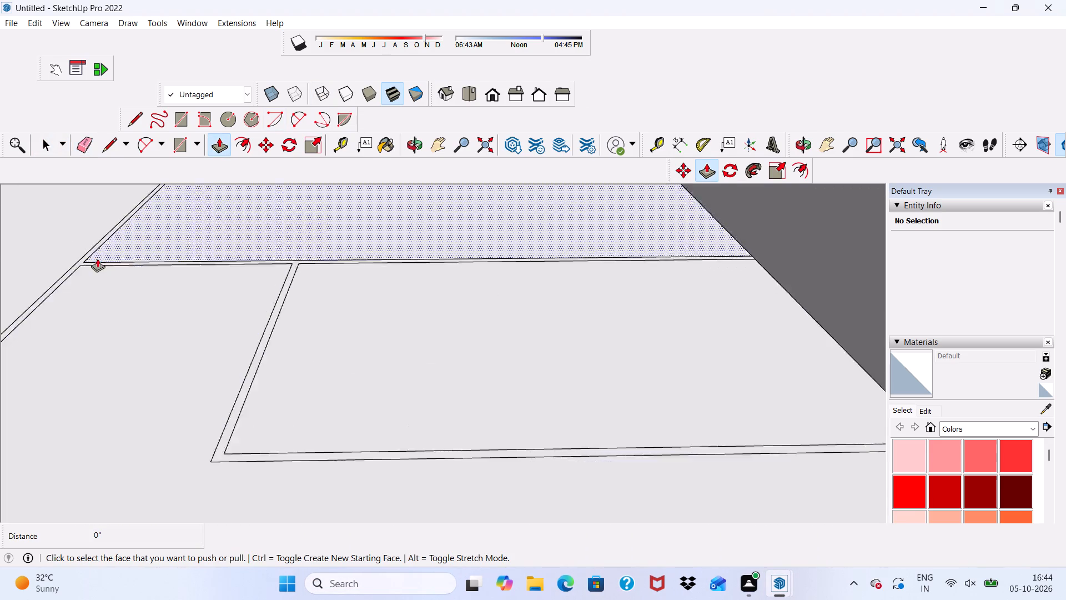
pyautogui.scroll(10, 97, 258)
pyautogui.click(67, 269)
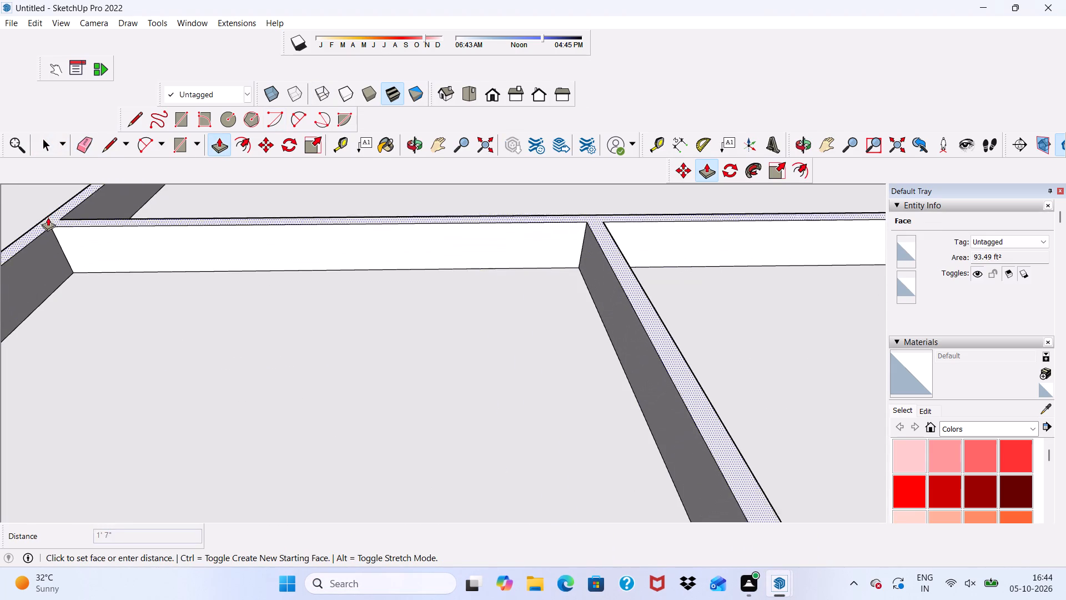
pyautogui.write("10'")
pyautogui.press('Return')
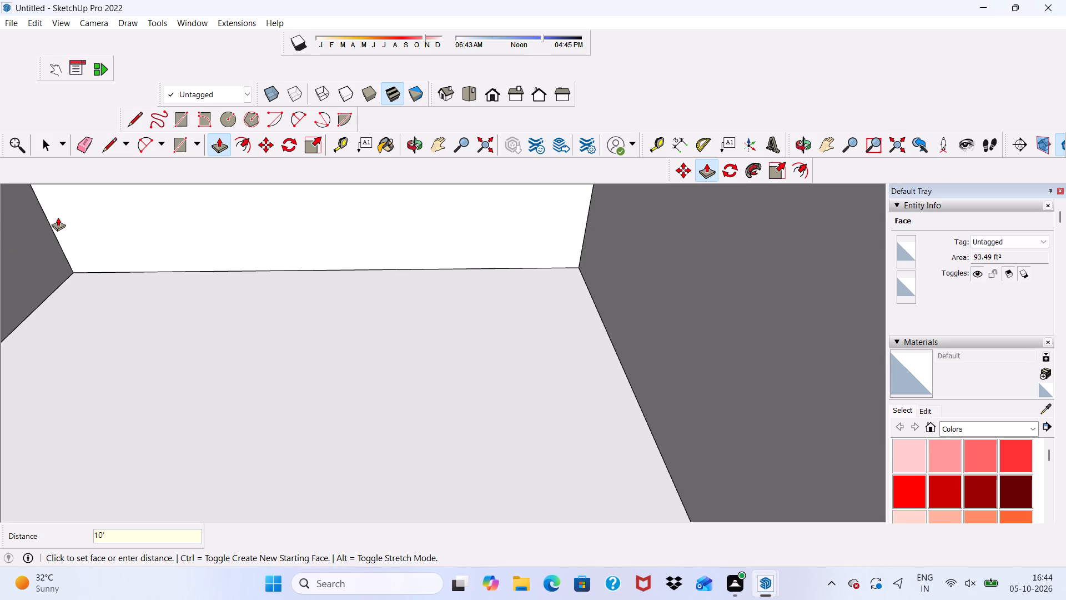
# Examine the raised partitions from both sides and compare their height with the exterior walls.
pyautogui.scroll(-4, 54, 220)
pyautogui.scroll(1, 160, 366)
pyautogui.scroll(-9, 158, 369)
pyautogui.scroll(1, 211, 272)
pyautogui.scroll(-7, 217, 272)
pyautogui.scroll(1, 289, 284)
pyautogui.scroll(-1, 297, 297)
pyautogui.scroll(5, 280, 298)
pyautogui.scroll(-2, 278, 296)
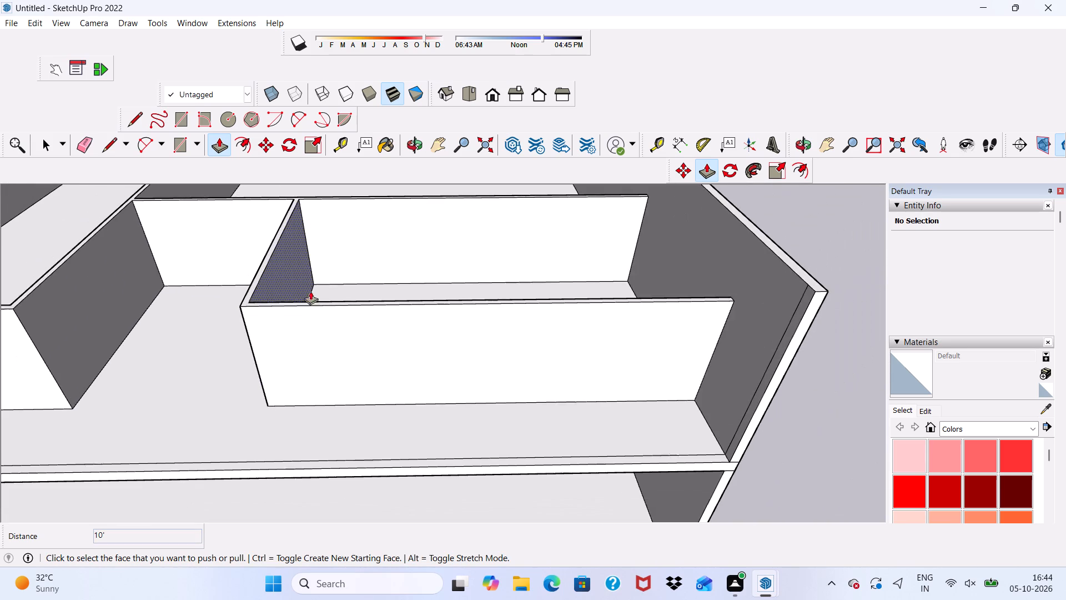
pyautogui.scroll(-7, 442, 286)
pyautogui.scroll(6, 77, 306)
pyautogui.scroll(-1, 94, 299)
pyautogui.scroll(2, 96, 298)
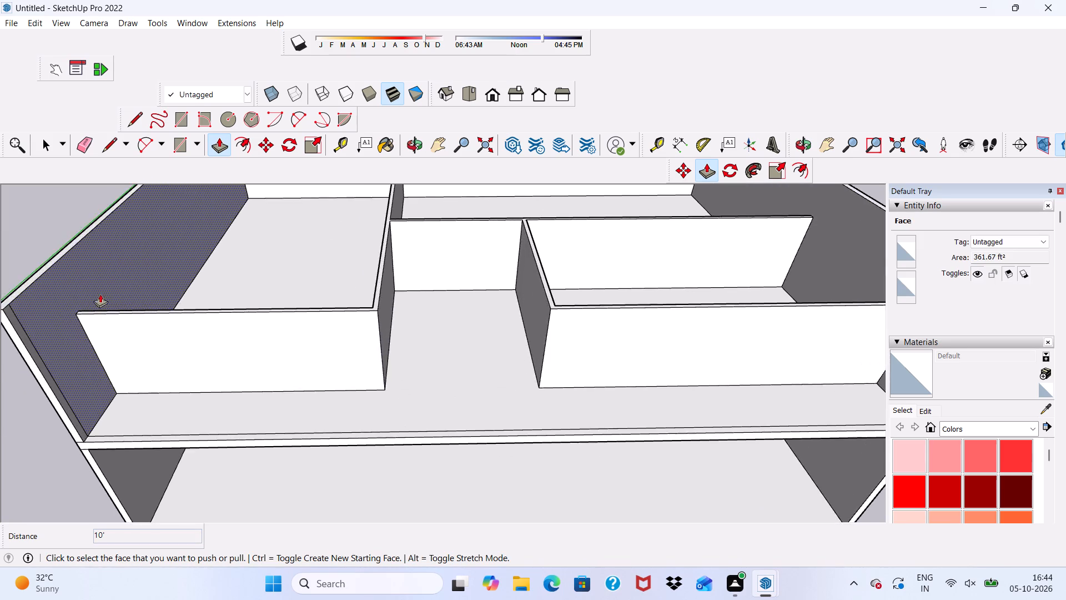
pyautogui.scroll(9, 100, 294)
pyautogui.scroll(-5, 103, 306)
pyautogui.moveTo(255, 287); pyautogui.dragTo(330, 322, button='middle')
pyautogui.moveTo(335, 323); pyautogui.dragTo(347, 331, button='middle')
pyautogui.scroll(3, 459, 354)
pyautogui.scroll(-4, 591, 364)
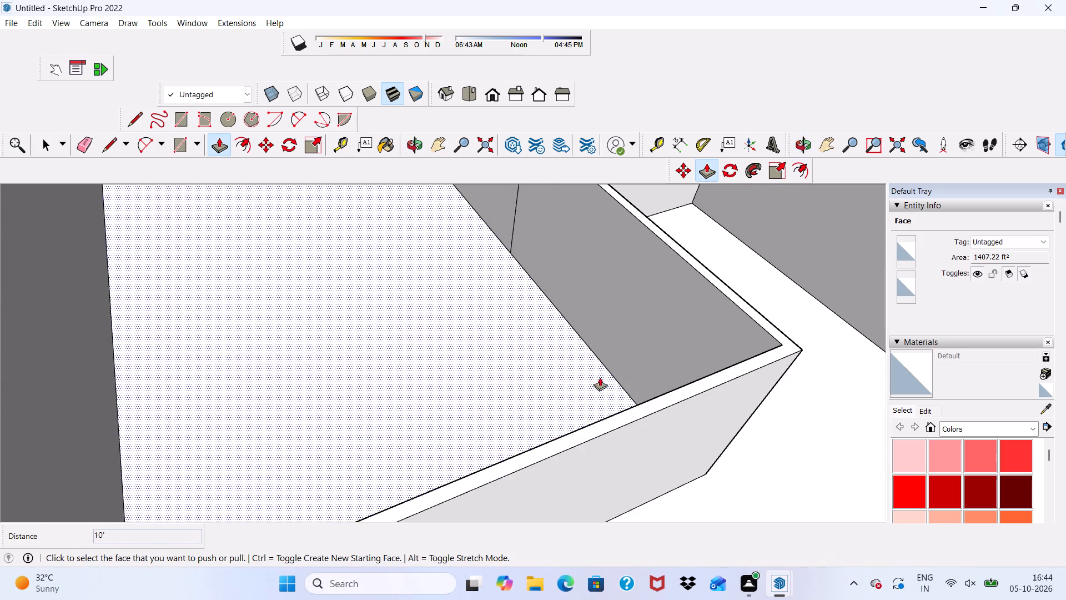
pyautogui.scroll(-5, 600, 377)
pyautogui.scroll(4, 640, 403)
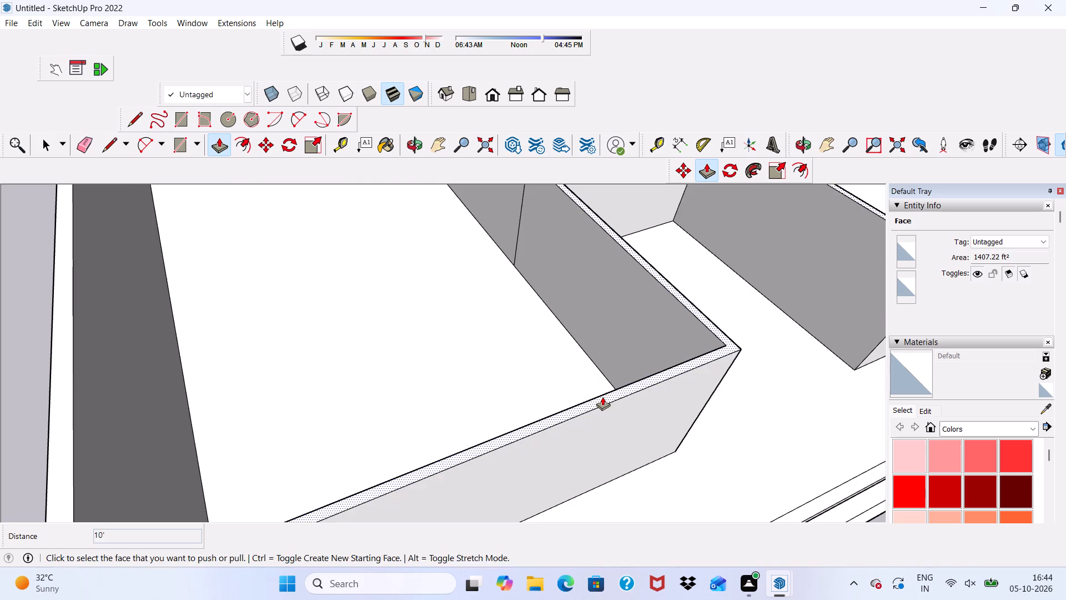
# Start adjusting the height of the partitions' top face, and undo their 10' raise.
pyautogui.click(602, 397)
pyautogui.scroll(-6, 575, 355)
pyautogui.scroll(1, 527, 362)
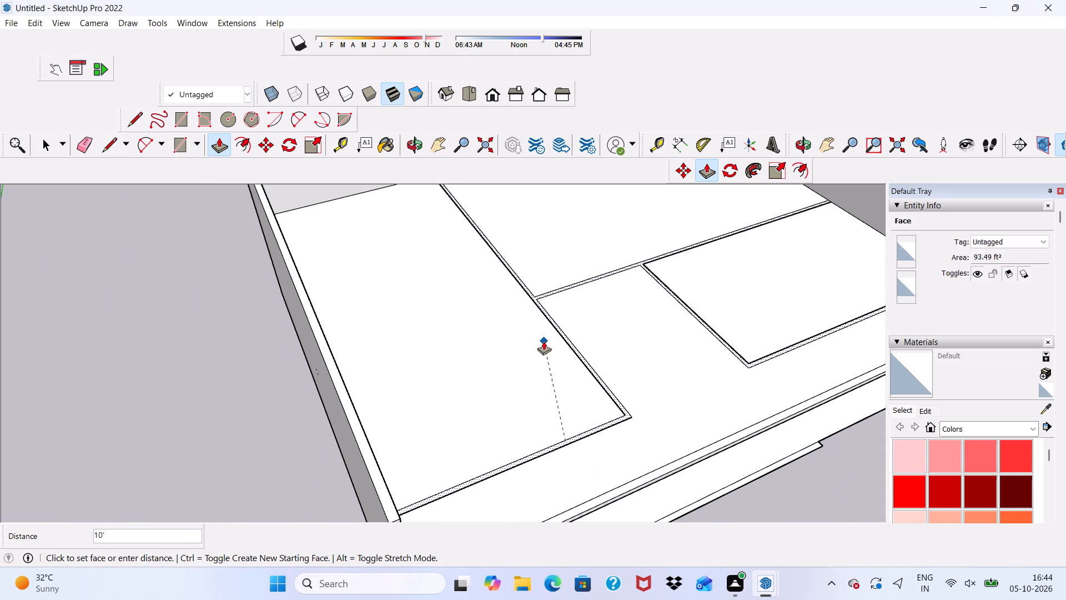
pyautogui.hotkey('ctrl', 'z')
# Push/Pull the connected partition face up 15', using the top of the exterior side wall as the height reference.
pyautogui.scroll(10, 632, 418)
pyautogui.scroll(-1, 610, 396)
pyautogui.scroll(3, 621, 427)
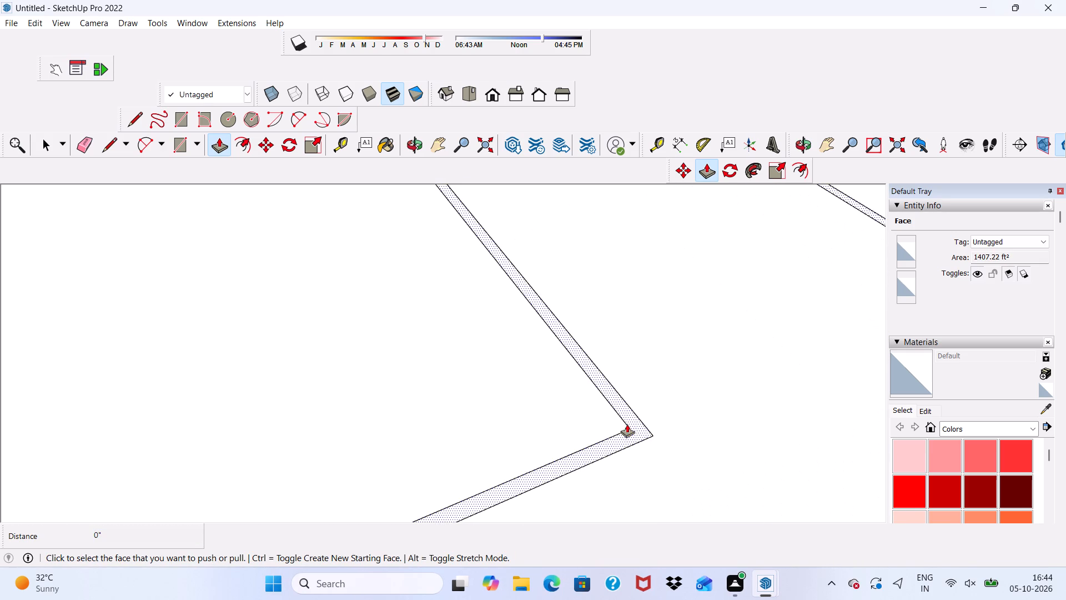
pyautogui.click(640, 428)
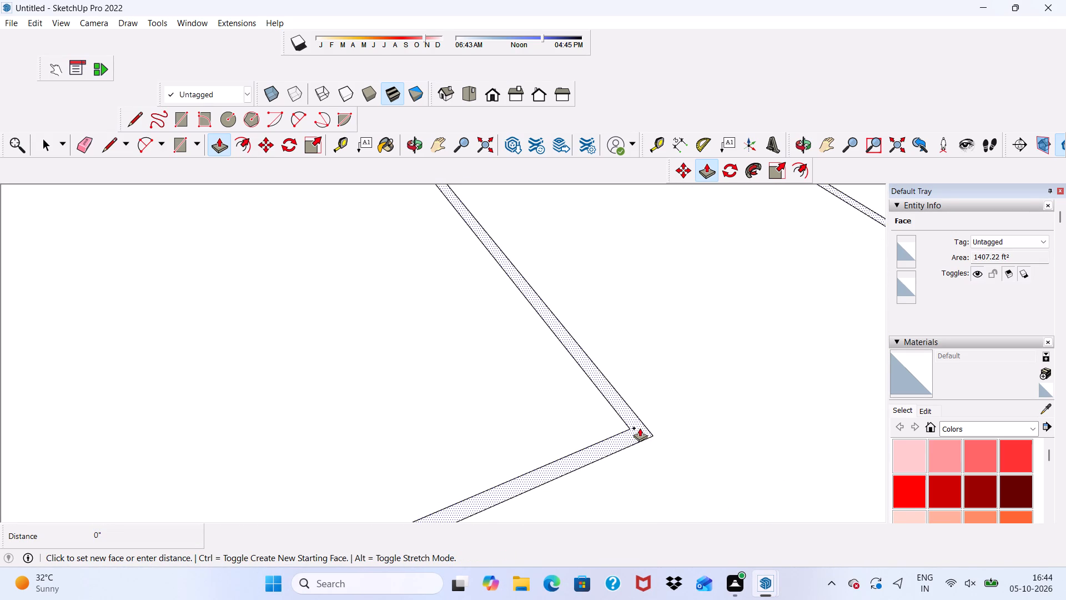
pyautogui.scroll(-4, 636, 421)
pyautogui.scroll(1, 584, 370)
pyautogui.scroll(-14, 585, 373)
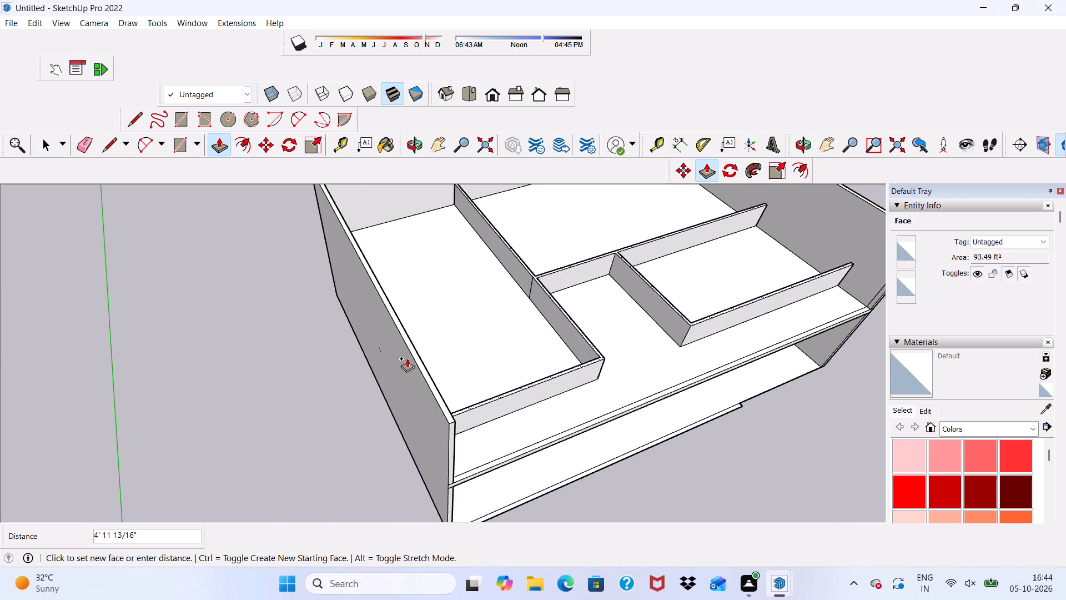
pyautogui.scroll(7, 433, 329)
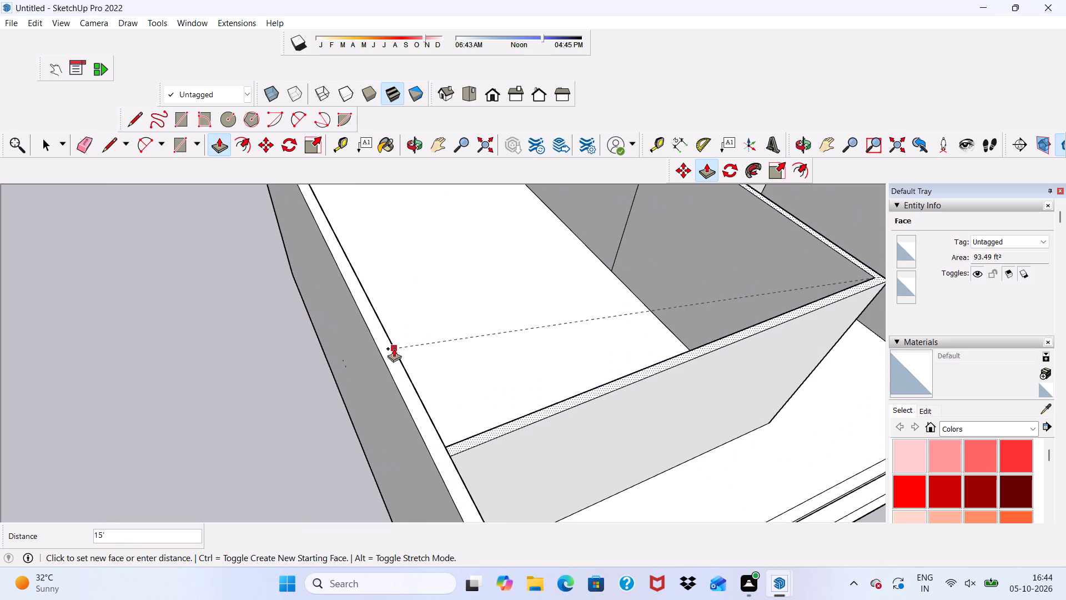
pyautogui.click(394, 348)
# Examine the full-height partitions and the front corner where the side wall meets the floor slab edge.
pyautogui.scroll(-8, 398, 356)
pyautogui.moveTo(580, 372); pyautogui.dragTo(465, 264, button='middle')
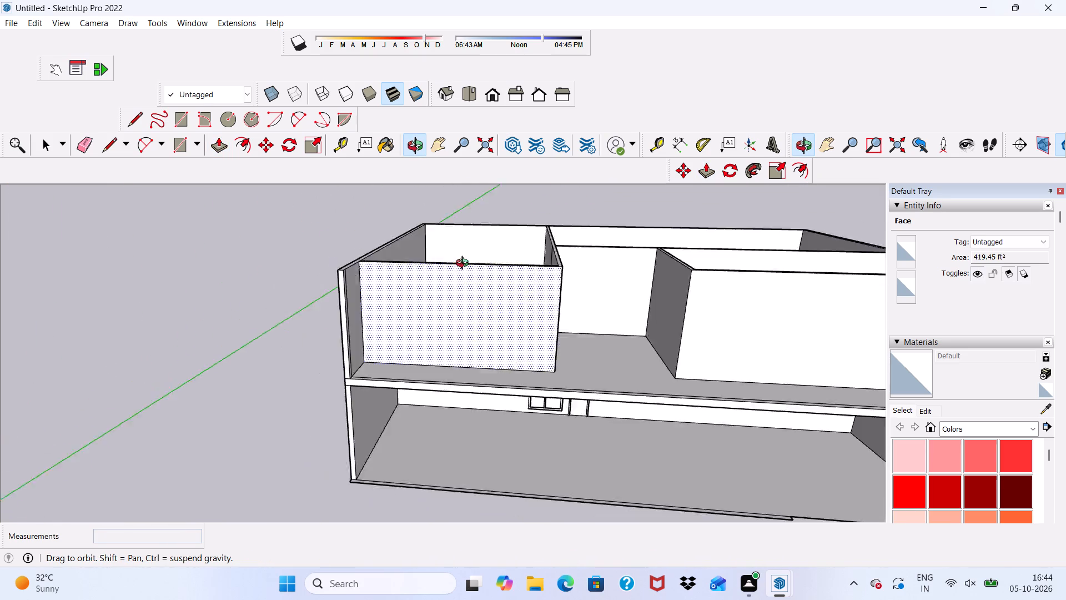
pyautogui.moveTo(465, 264); pyautogui.dragTo(570, 308, button='middle')
pyautogui.scroll(4, 551, 214)
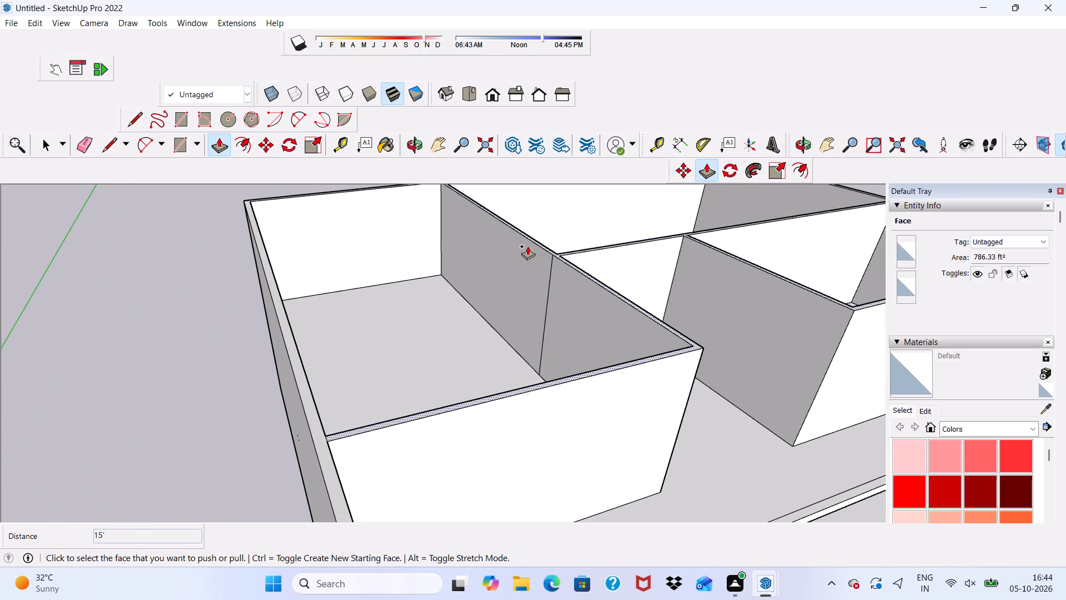
pyautogui.scroll(-4, 534, 279)
pyautogui.moveTo(549, 318); pyautogui.dragTo(501, 249, button='middle')
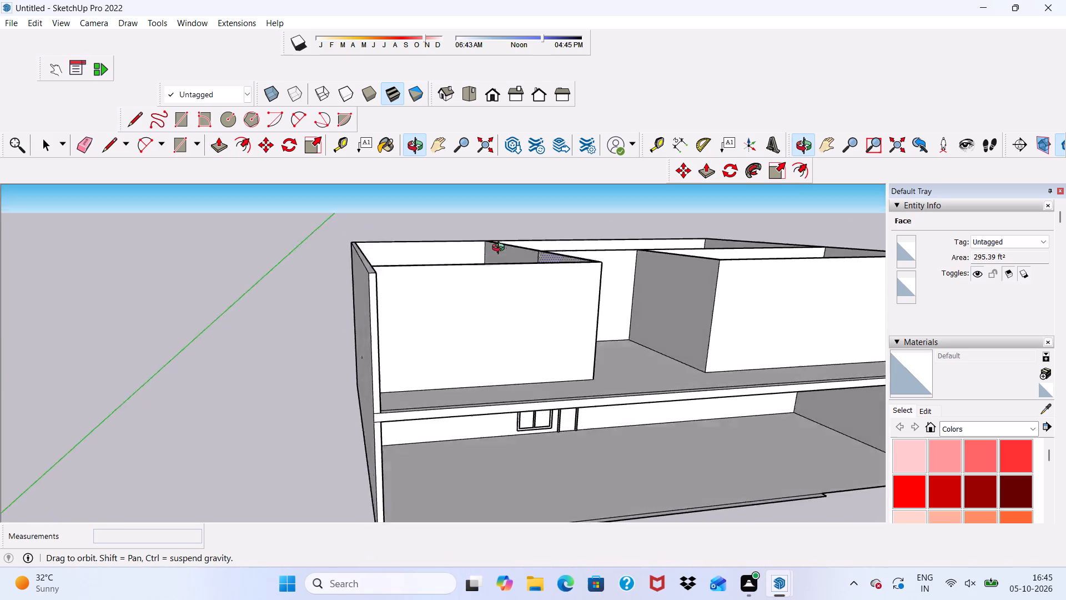
pyautogui.moveTo(501, 249); pyautogui.dragTo(385, 241, button='middle')
pyautogui.scroll(4, 500, 262)
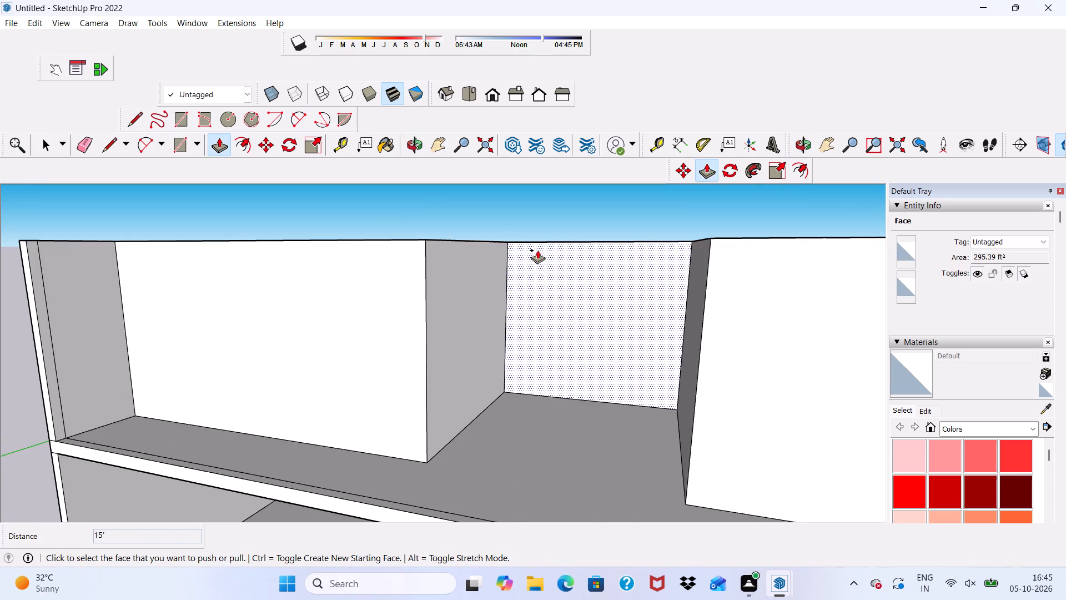
pyautogui.scroll(-3, 490, 266)
pyautogui.moveTo(461, 283); pyautogui.dragTo(514, 276, button='middle')
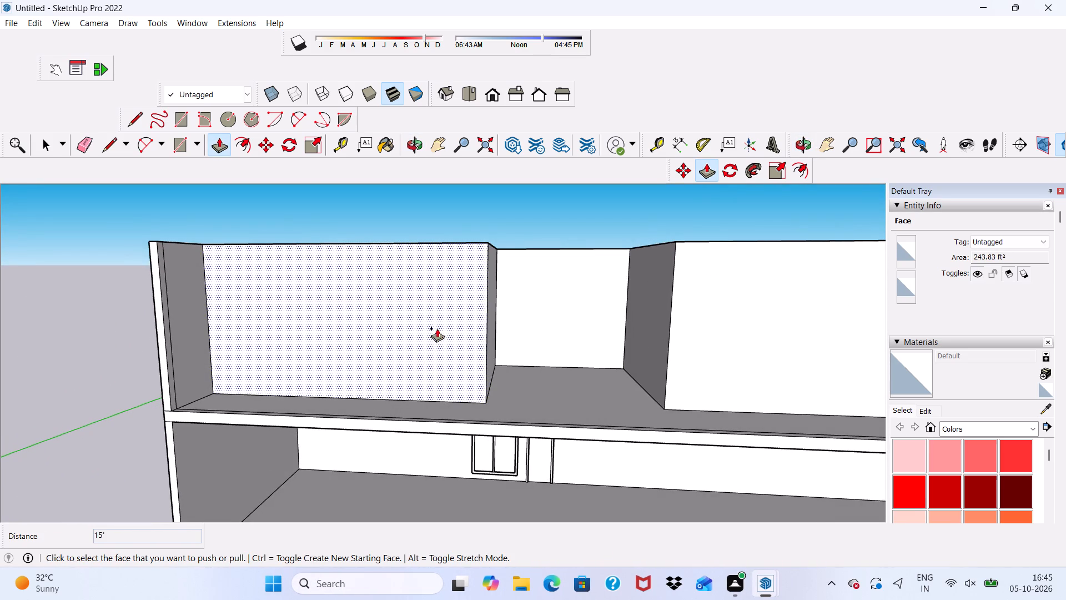
pyautogui.scroll(-3, 425, 344)
pyautogui.scroll(4, 223, 362)
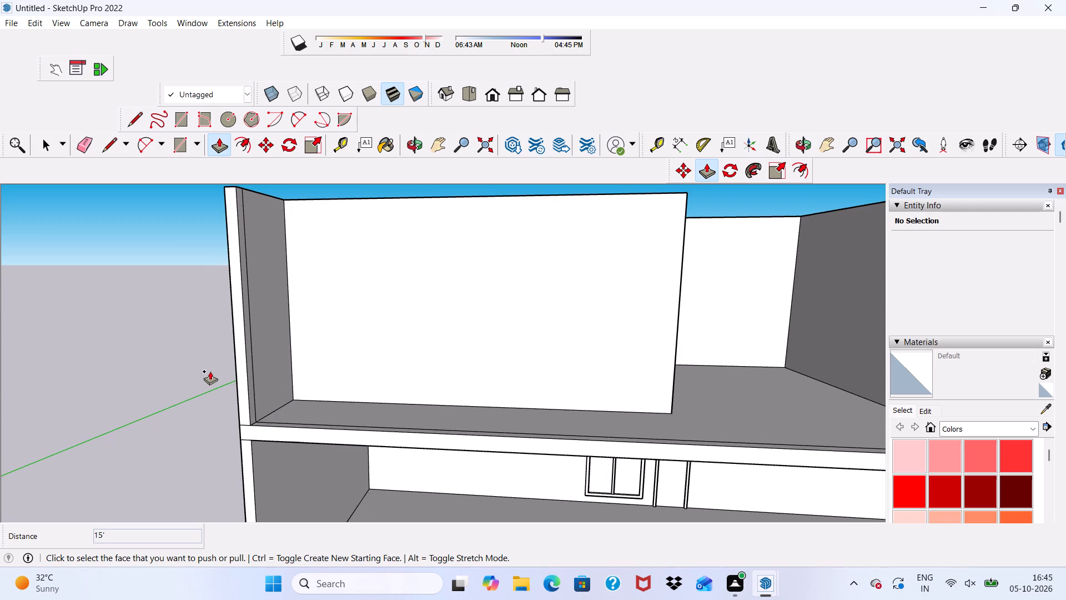
pyautogui.scroll(-1, 219, 376)
pyautogui.moveTo(220, 376); pyautogui.dragTo(285, 395, button='middle')
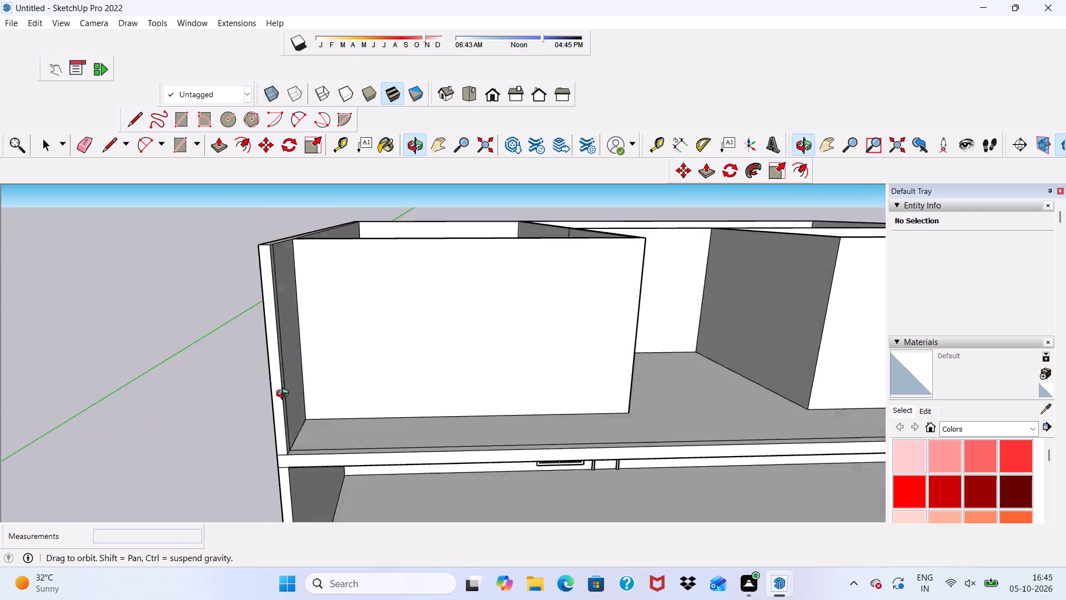
pyautogui.moveTo(285, 395); pyautogui.dragTo(257, 384, button='middle')
pyautogui.scroll(3, 386, 346)
pyautogui.scroll(-1, 358, 361)
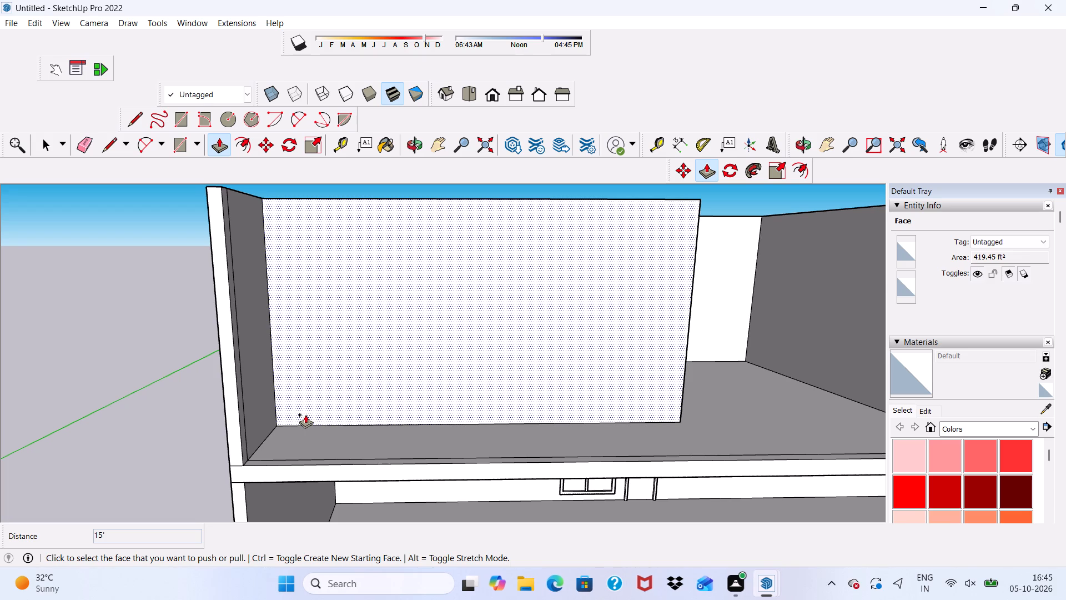
pyautogui.moveTo(275, 417); pyautogui.dragTo(95, 456, button='middle')
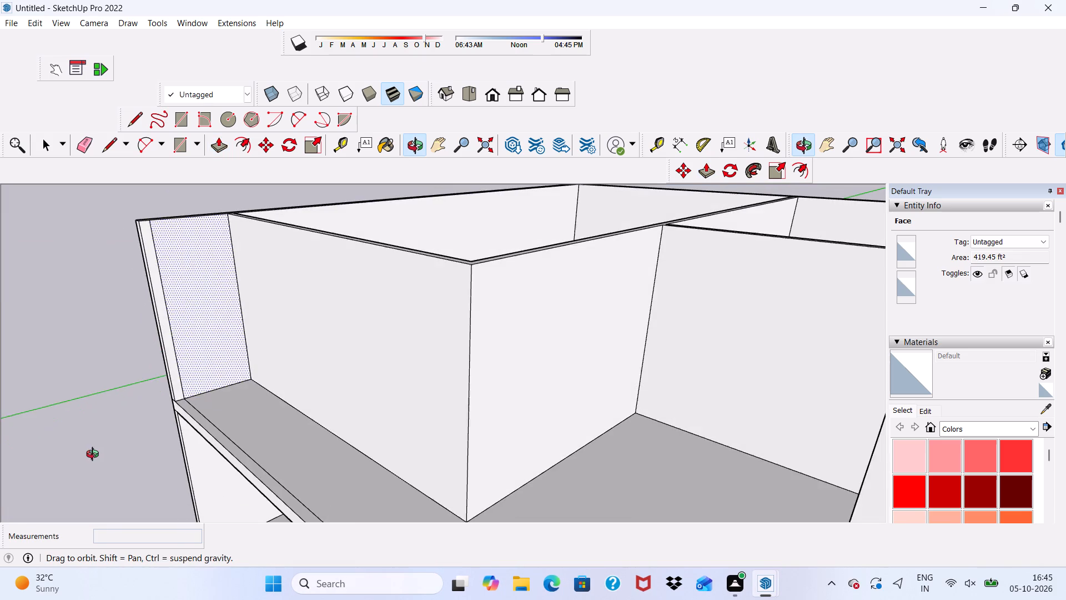
pyautogui.moveTo(95, 456); pyautogui.dragTo(157, 451, button='middle')
pyautogui.scroll(3, 160, 450)
pyautogui.scroll(-1, 162, 448)
pyautogui.scroll(2, 162, 448)
pyautogui.scroll(-1, 162, 448)
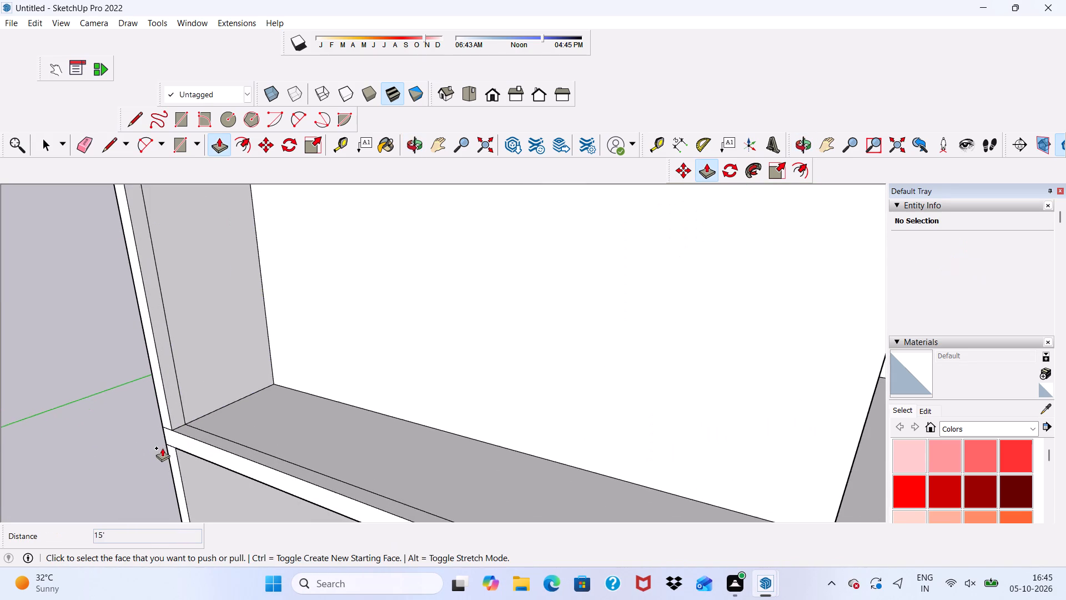
pyautogui.moveTo(162, 448); pyautogui.dragTo(227, 436, button='middle')
pyautogui.scroll(1, 213, 429)
pyautogui.scroll(-2, 195, 443)
pyautogui.scroll(4, 194, 444)
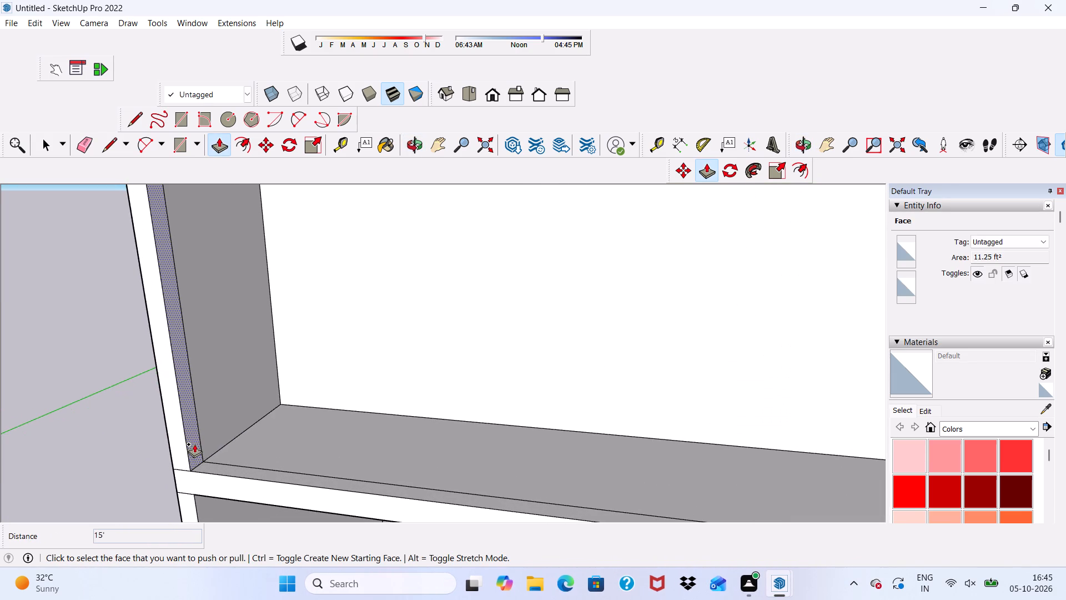
pyautogui.scroll(1, 194, 444)
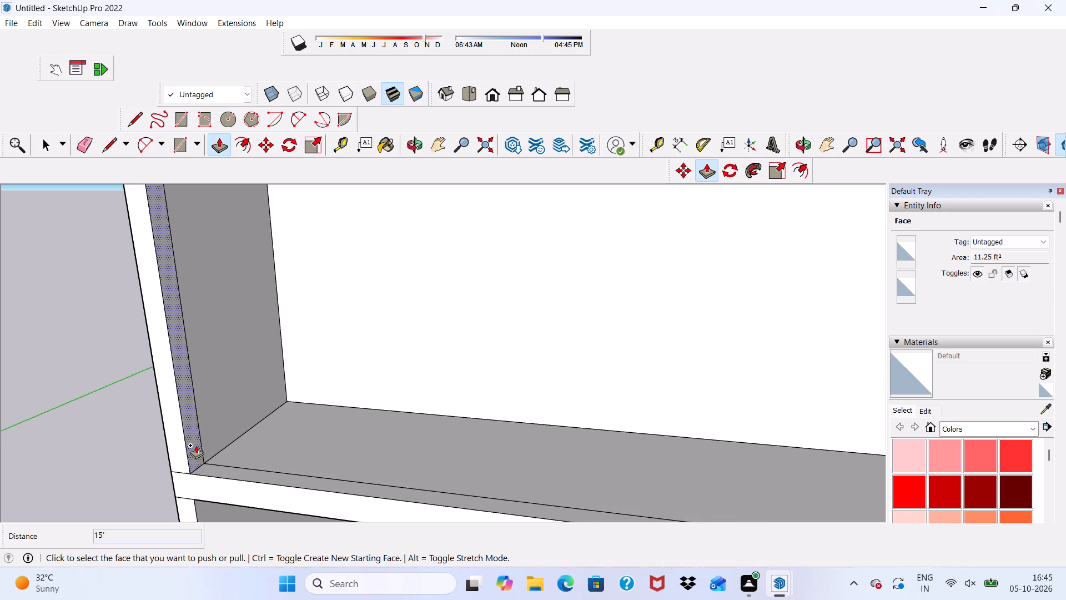
pyautogui.scroll(2, 196, 445)
pyautogui.scroll(-10, 291, 454)
pyautogui.scroll(1, 296, 457)
pyautogui.scroll(-1, 323, 462)
pyautogui.moveTo(465, 403); pyautogui.dragTo(416, 409, button='middle')
pyautogui.middleClick(416, 409)
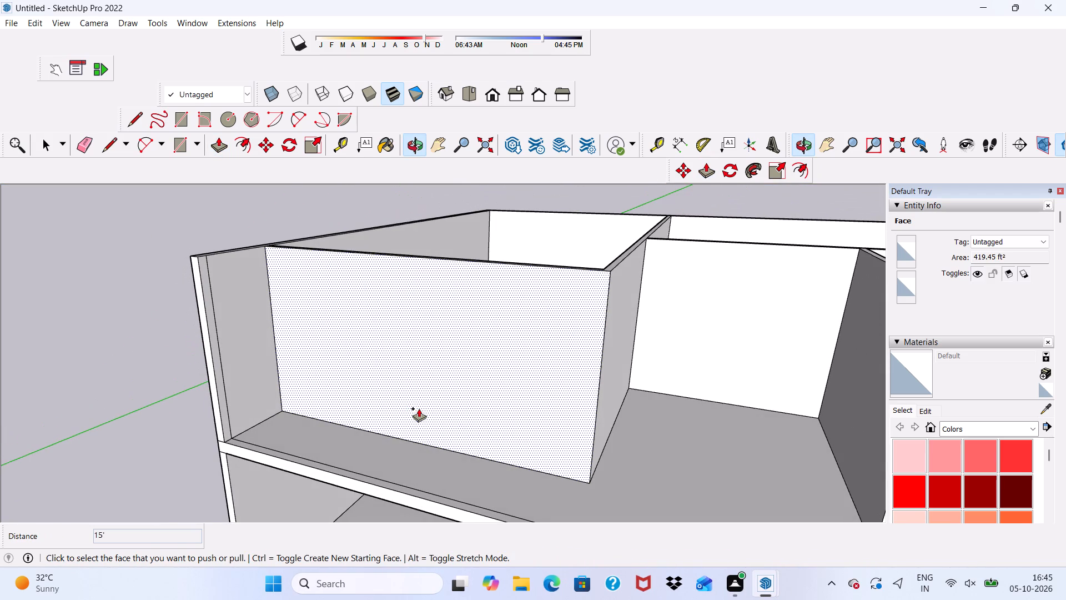
pyautogui.scroll(3, 419, 408)
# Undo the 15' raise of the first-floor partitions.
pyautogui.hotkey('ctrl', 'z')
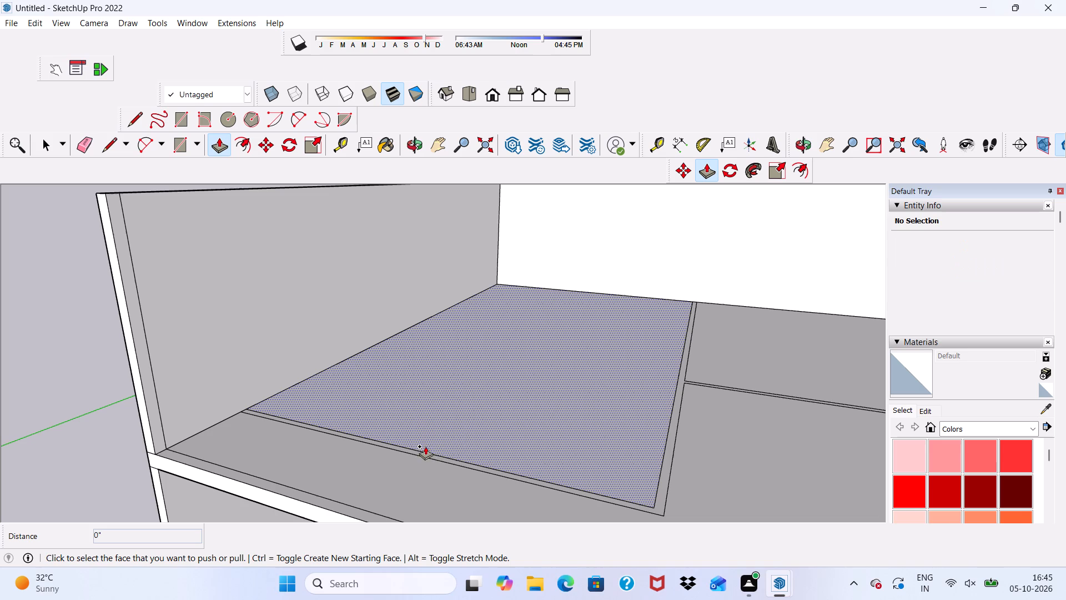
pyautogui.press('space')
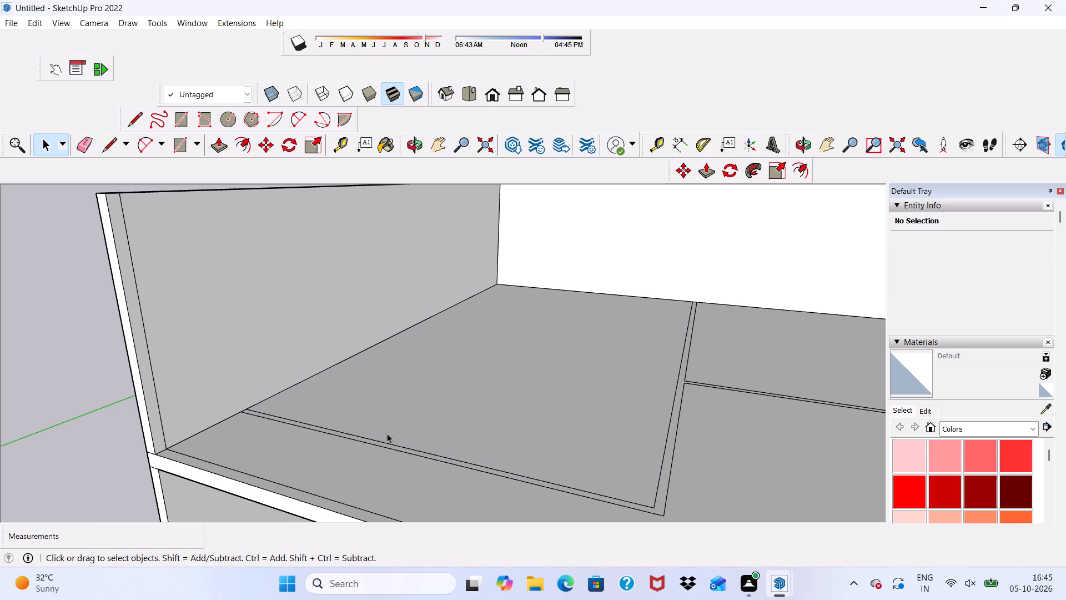
# Erase the outlines of the first-floor partition segment running from the left side wall toward the middle of the slab.
pyautogui.click(76, 141)
pyautogui.scroll(2, 324, 361)
pyautogui.moveTo(362, 450); pyautogui.dragTo(352, 466)
pyautogui.scroll(-2, 304, 407)
pyautogui.scroll(1, 304, 407)
pyautogui.scroll(-8, 304, 407)
pyautogui.scroll(1, 516, 435)
pyautogui.moveTo(492, 444); pyautogui.dragTo(540, 455)
pyautogui.scroll(-1, 439, 368)
pyautogui.scroll(1, 439, 368)
pyautogui.scroll(-4, 438, 372)
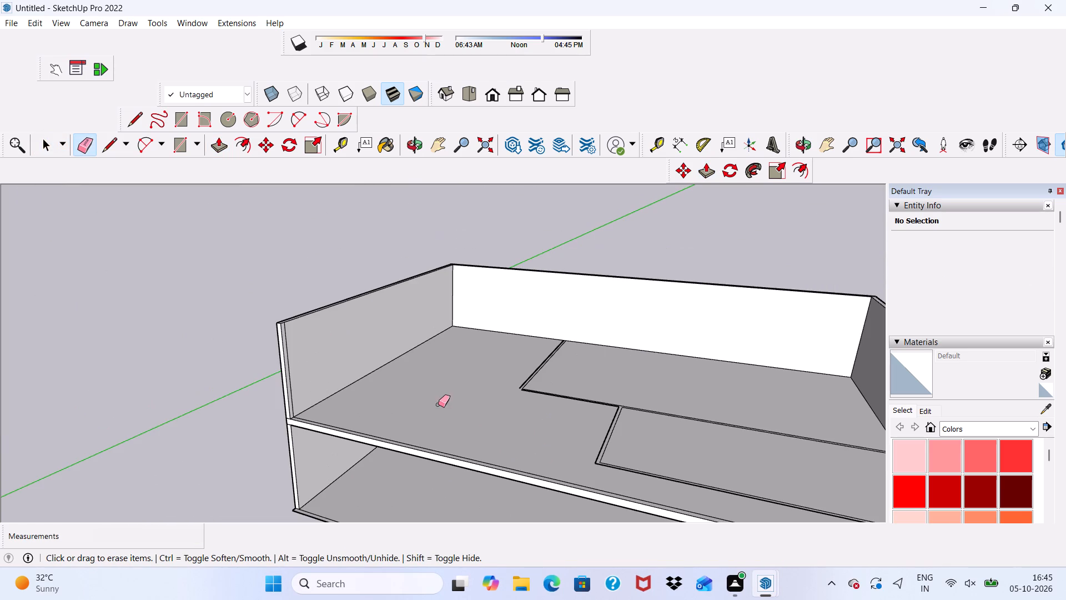
# Erase all remaining partition outlines on the first-floor slab, including the last short pair of lines, leaving the floor clear.
pyautogui.scroll(-3, 480, 383)
pyautogui.moveTo(478, 402); pyautogui.dragTo(565, 557, button='middle')
pyautogui.scroll(4, 485, 338)
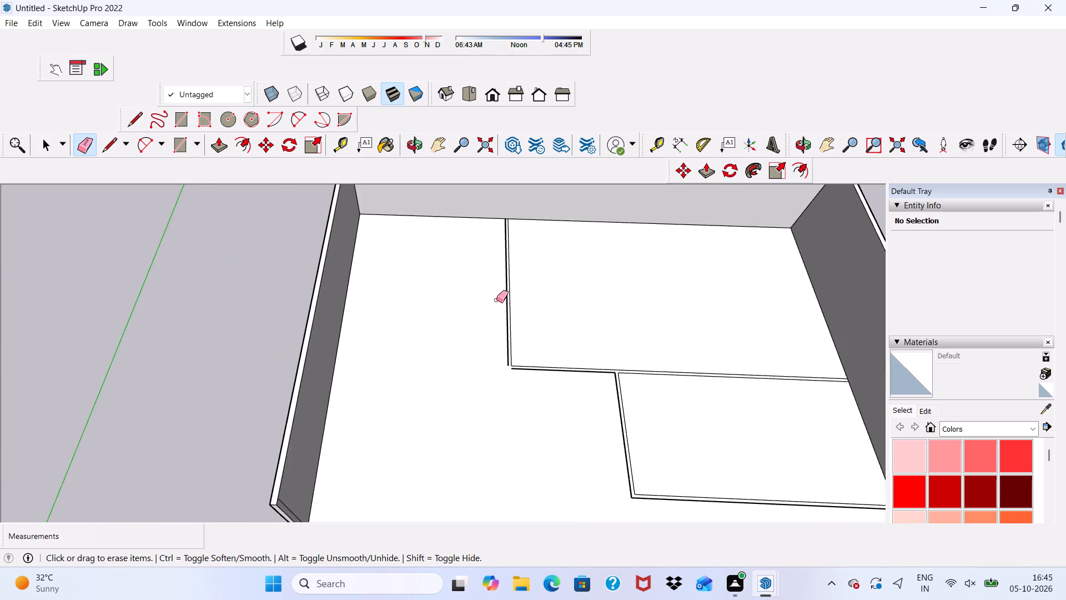
pyautogui.scroll(8, 496, 300)
pyautogui.scroll(3, 489, 464)
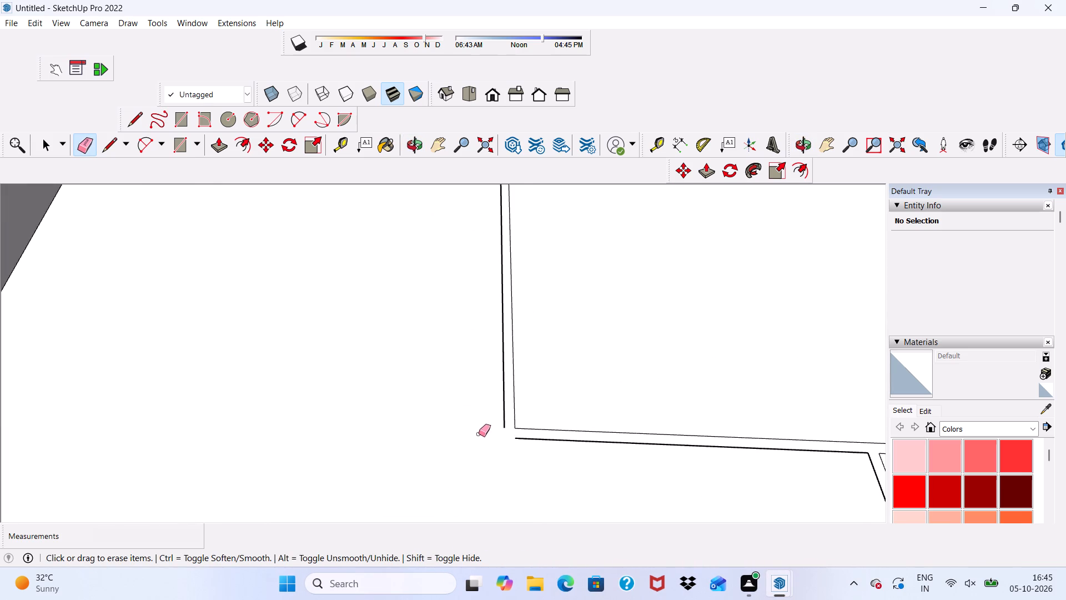
pyautogui.scroll(-7, 479, 434)
pyautogui.scroll(1, 407, 423)
pyautogui.scroll(-9, 408, 424)
pyautogui.moveTo(467, 473); pyautogui.dragTo(388, 323, button='middle')
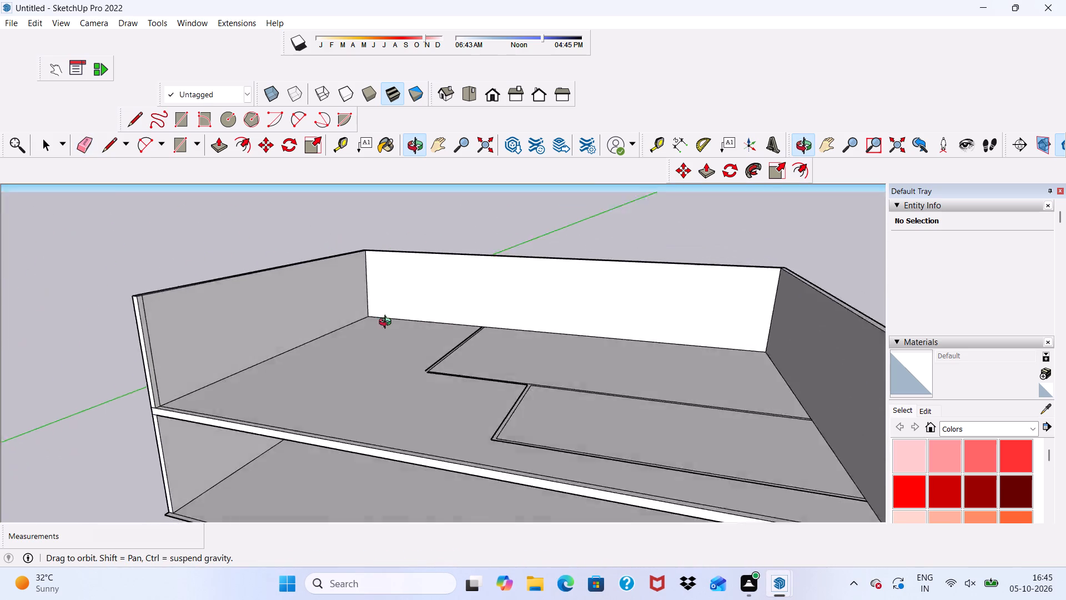
pyautogui.moveTo(388, 323); pyautogui.dragTo(387, 385, button='middle')
pyautogui.scroll(4, 409, 367)
pyautogui.moveTo(461, 364); pyautogui.dragTo(494, 372)
pyautogui.moveTo(479, 423); pyautogui.dragTo(478, 457)
pyautogui.scroll(-8, 405, 378)
pyautogui.scroll(1, 367, 384)
pyautogui.scroll(-1, 379, 407)
pyautogui.scroll(1, 460, 438)
pyautogui.moveTo(495, 404); pyautogui.dragTo(443, 478)
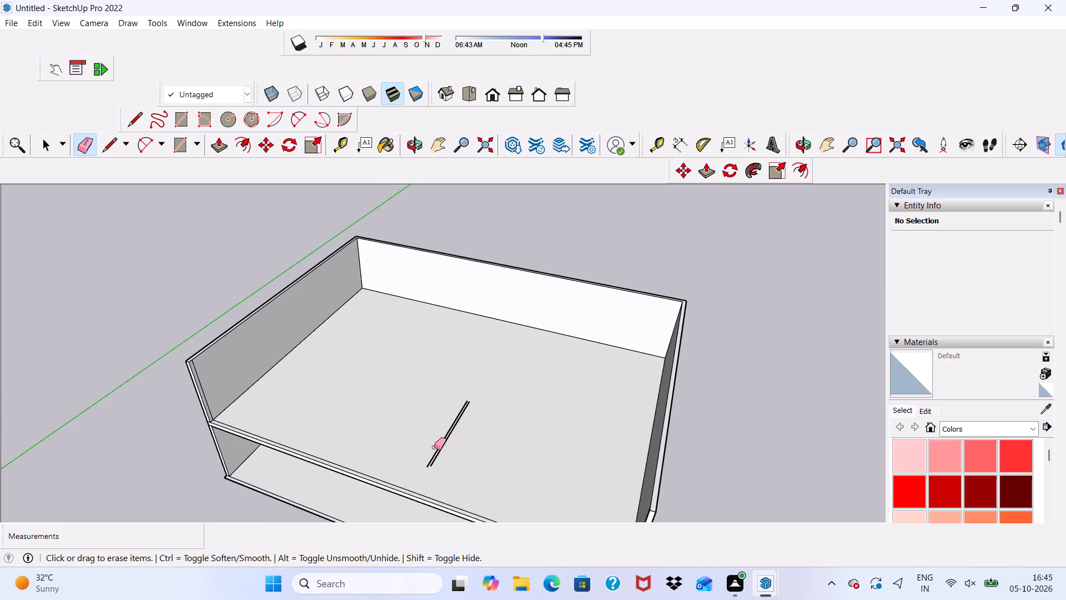
pyautogui.moveTo(438, 433); pyautogui.dragTo(493, 448)
pyautogui.scroll(-4, 426, 421)
pyautogui.moveTo(413, 442); pyautogui.dragTo(495, 398, button='middle')
pyautogui.scroll(2, 499, 398)
pyautogui.press('space')
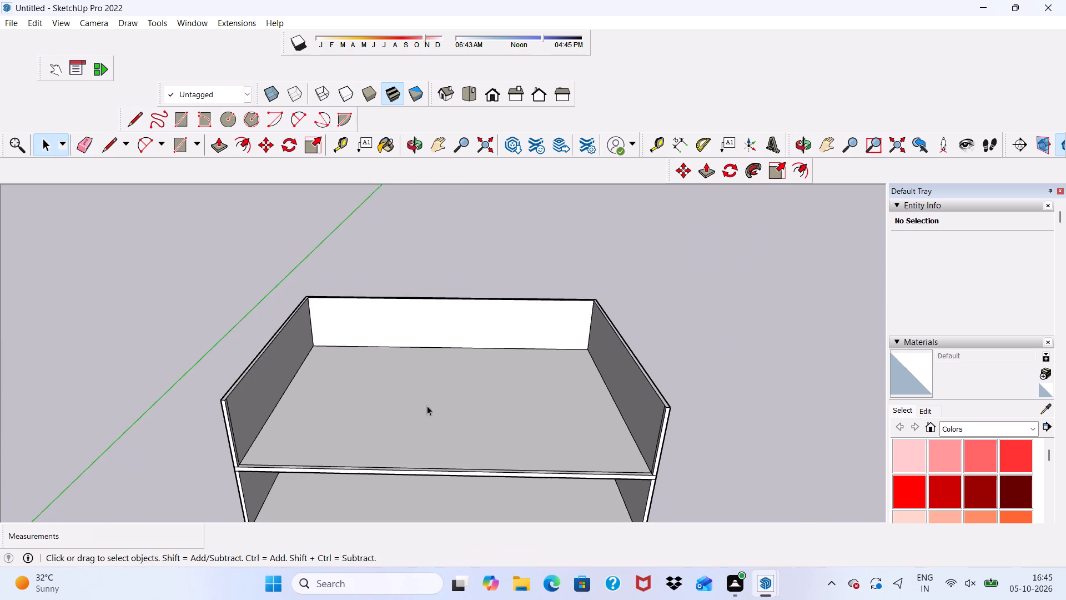
# Place a guide about 24' in front of the back wall's base edge, and a parallel guide 6" further forward.
pyautogui.scroll(3, 382, 337)
pyautogui.click(341, 137)
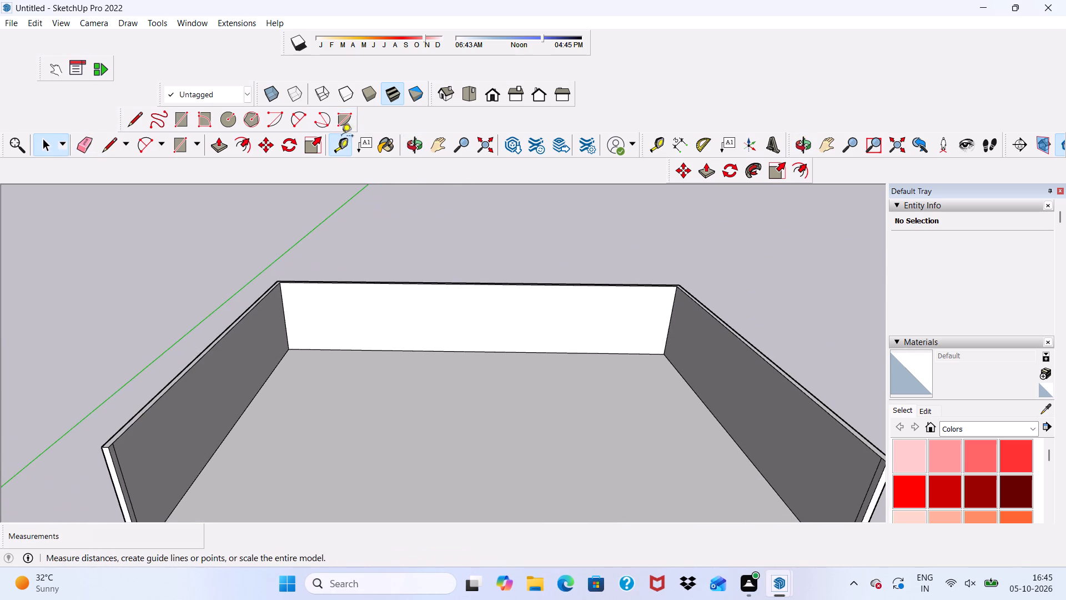
pyautogui.scroll(-2, 428, 332)
pyautogui.scroll(3, 442, 368)
pyautogui.click(439, 345)
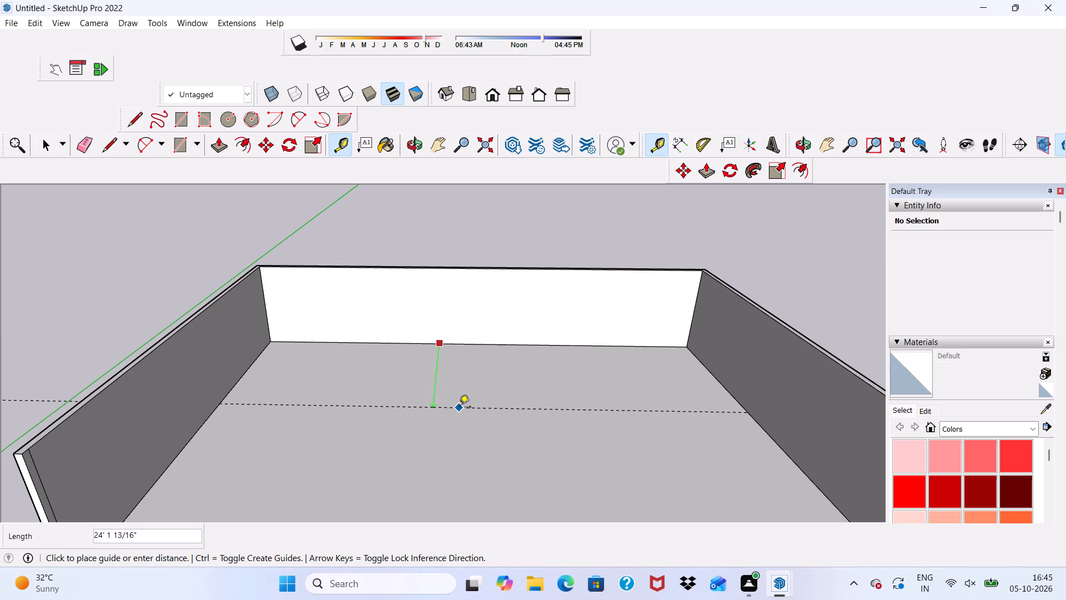
pyautogui.click(459, 408)
pyautogui.scroll(4, 384, 404)
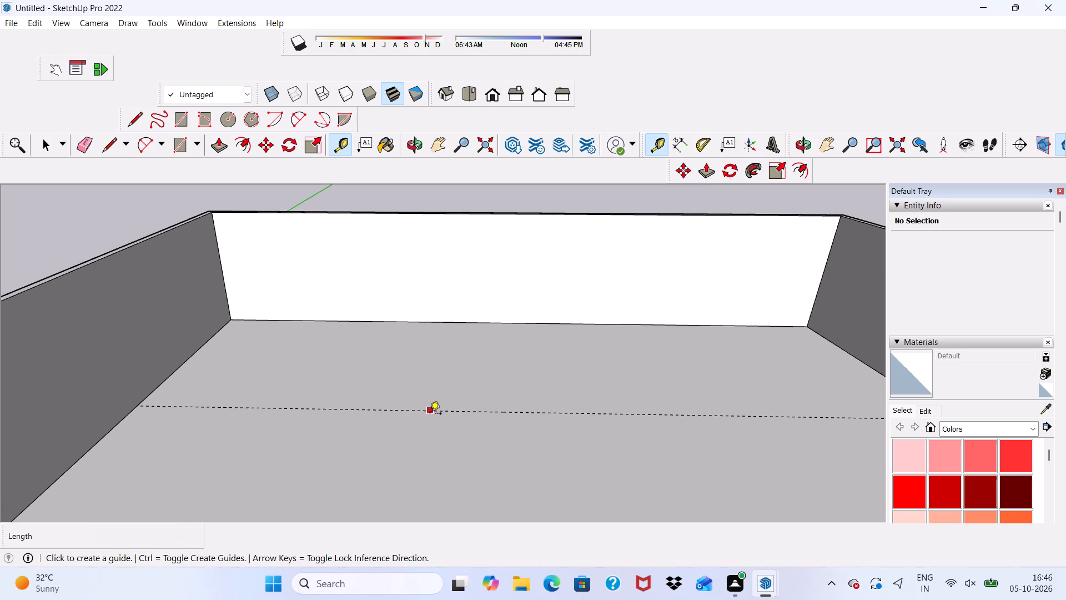
pyautogui.click(430, 414)
pyautogui.write('6"')
pyautogui.press('Return')
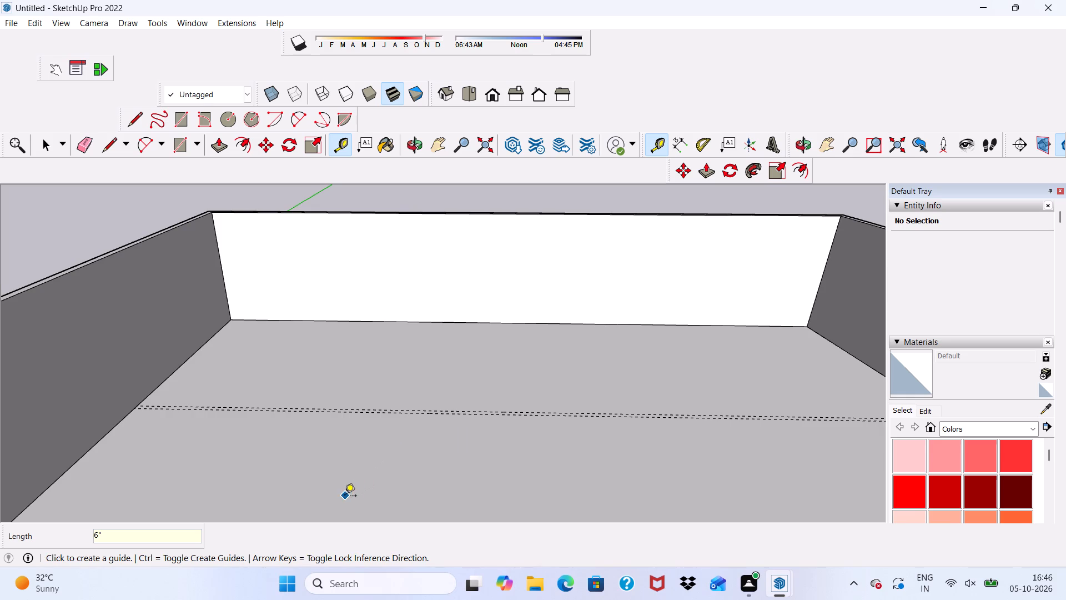
# Place a guide about 35' 6" inward from the left side wall's base edge, and a parallel guide offset 6" from it.
pyautogui.scroll(2, 343, 498)
pyautogui.moveTo(342, 501); pyautogui.dragTo(399, 508, button='middle')
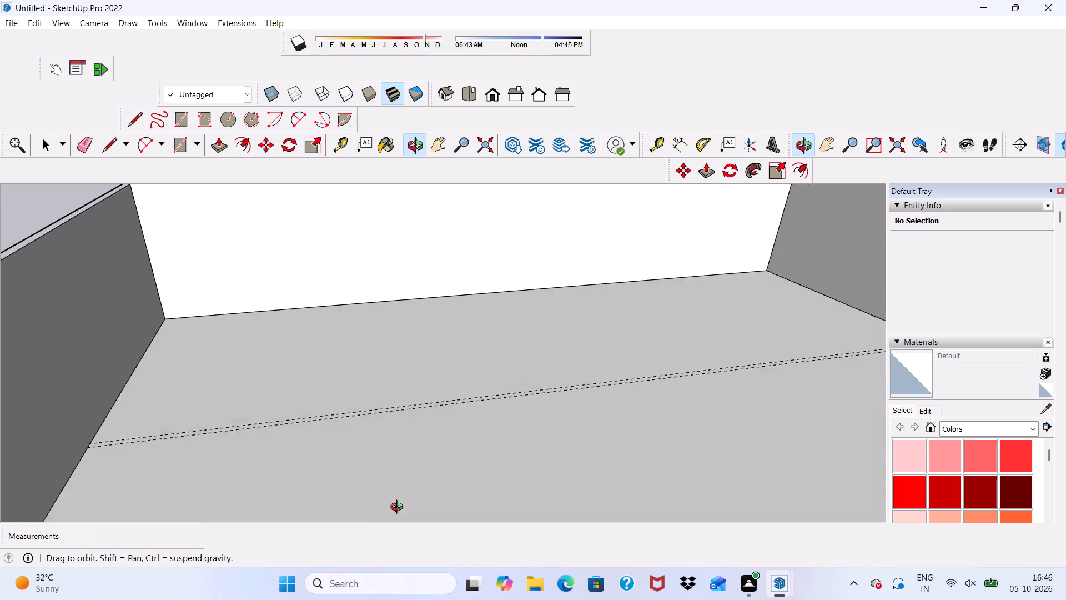
pyautogui.moveTo(399, 508); pyautogui.dragTo(302, 497, button='middle')
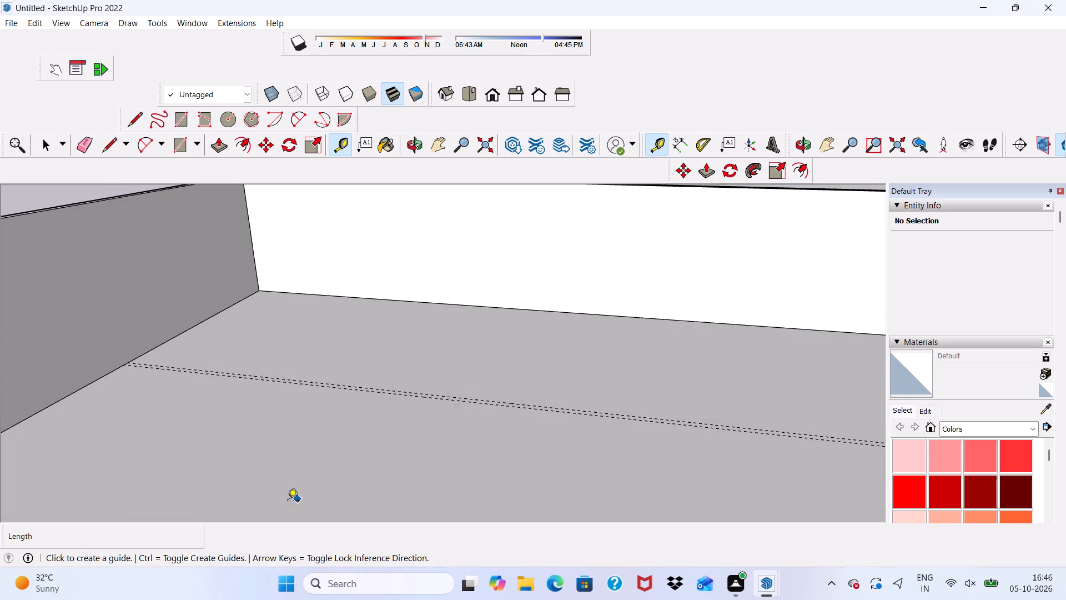
pyautogui.scroll(3, 284, 502)
pyautogui.click(68, 352)
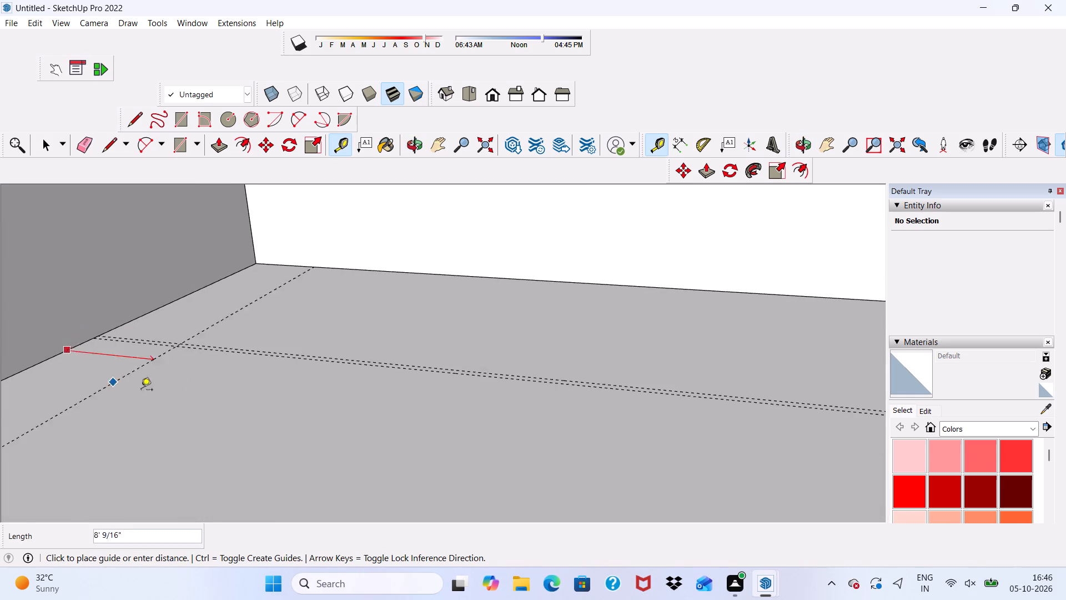
pyautogui.scroll(-4, 145, 392)
pyautogui.scroll(-7, 336, 379)
pyautogui.scroll(1, 449, 351)
pyautogui.scroll(-1, 457, 352)
pyautogui.scroll(1, 421, 397)
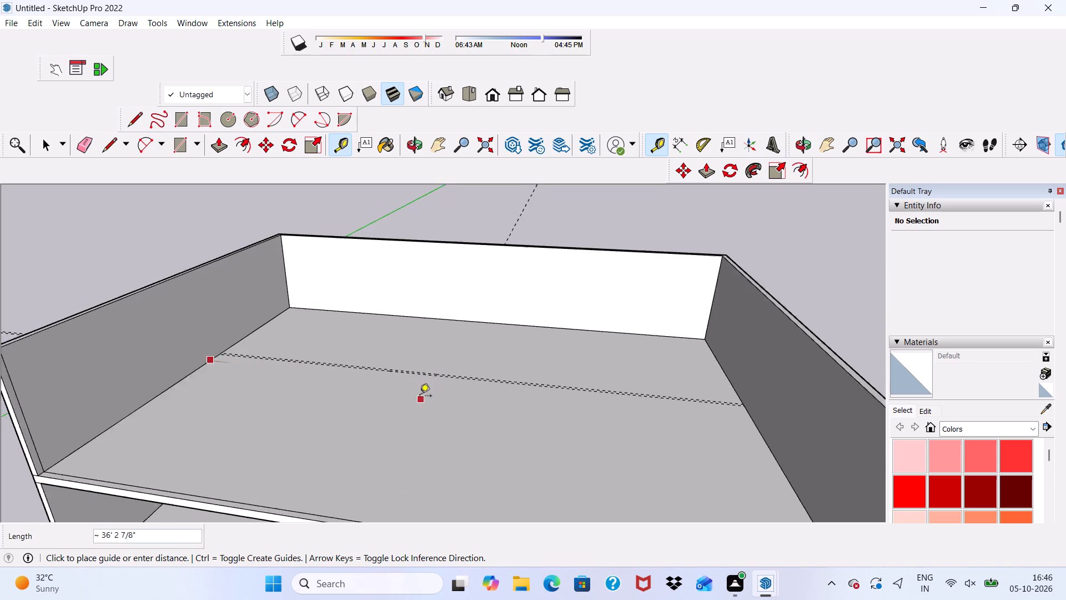
pyautogui.scroll(2, 420, 397)
pyautogui.scroll(-1, 419, 392)
pyautogui.click(423, 378)
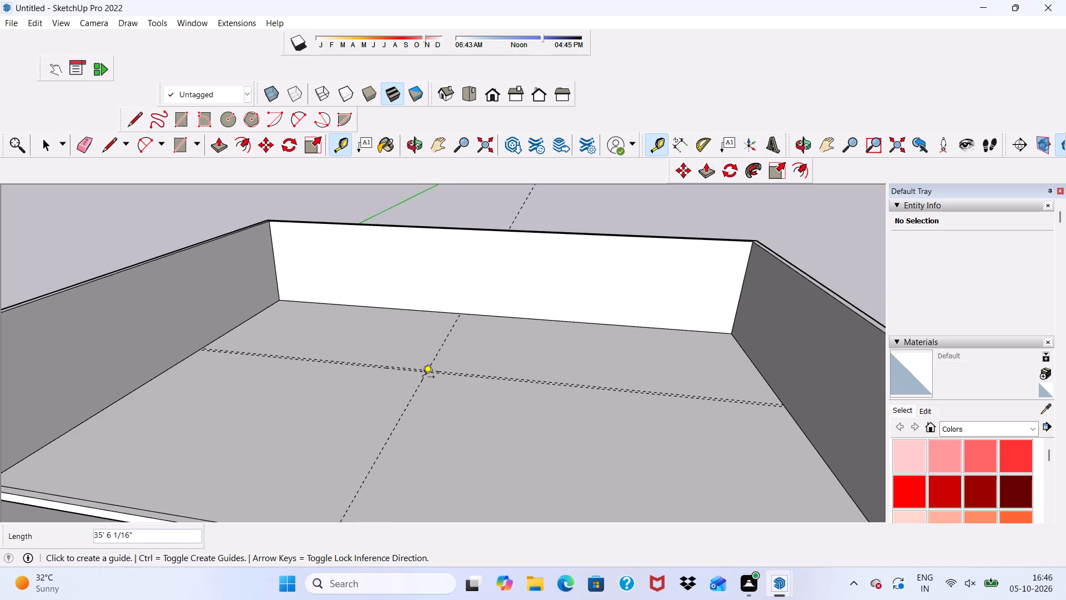
pyautogui.click(421, 386)
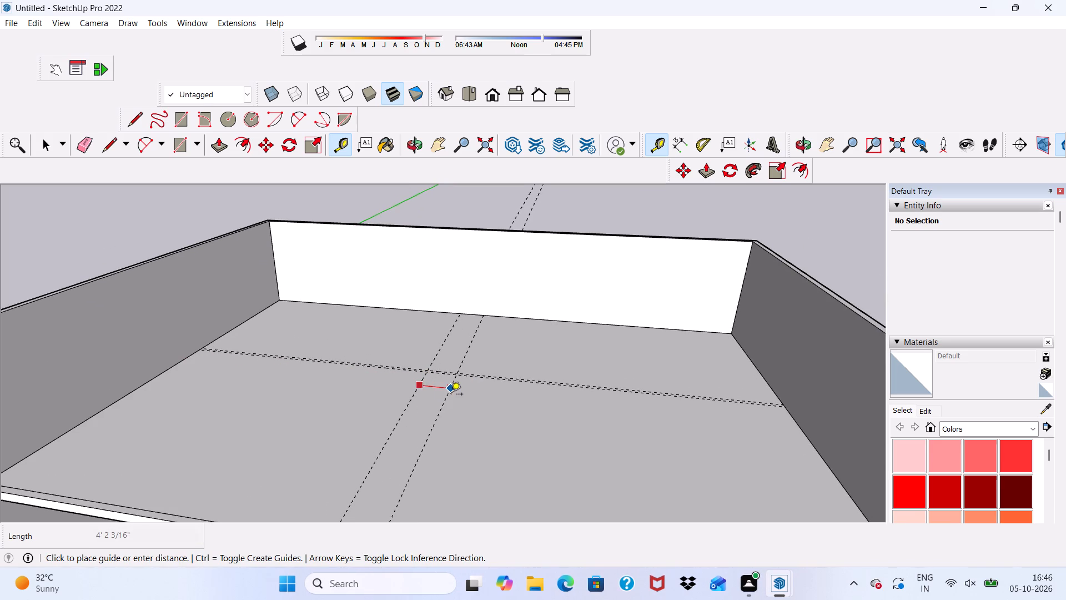
pyautogui.write('6"')
pyautogui.press('Return')
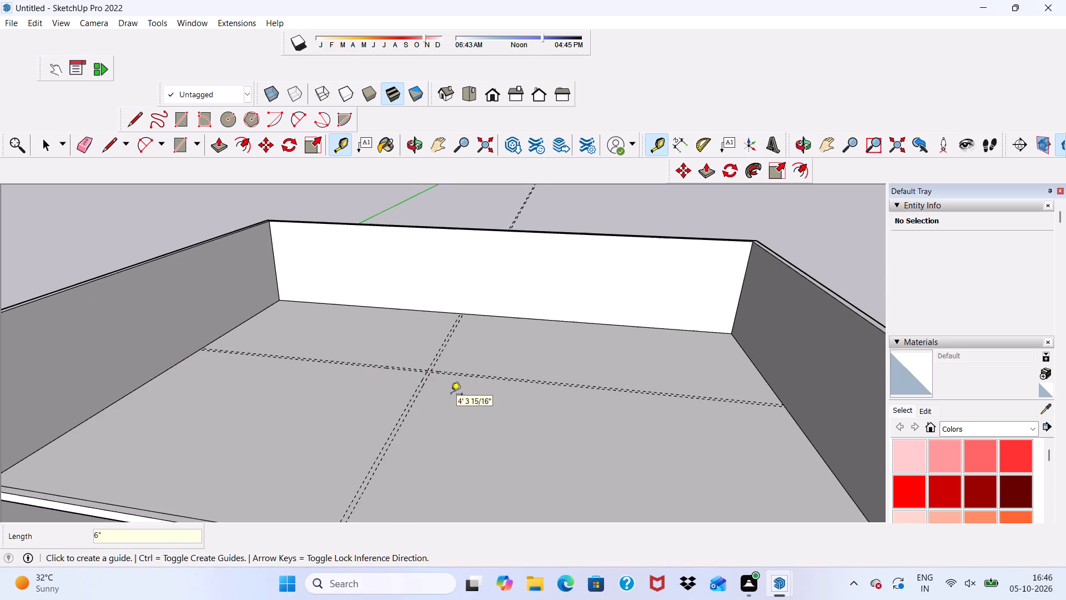
# Place a guide about 20' 6" in front of the existing crosswise guide pair, and a parallel guide 6" further forward.
pyautogui.scroll(-3, 271, 205)
pyautogui.scroll(16, 575, 372)
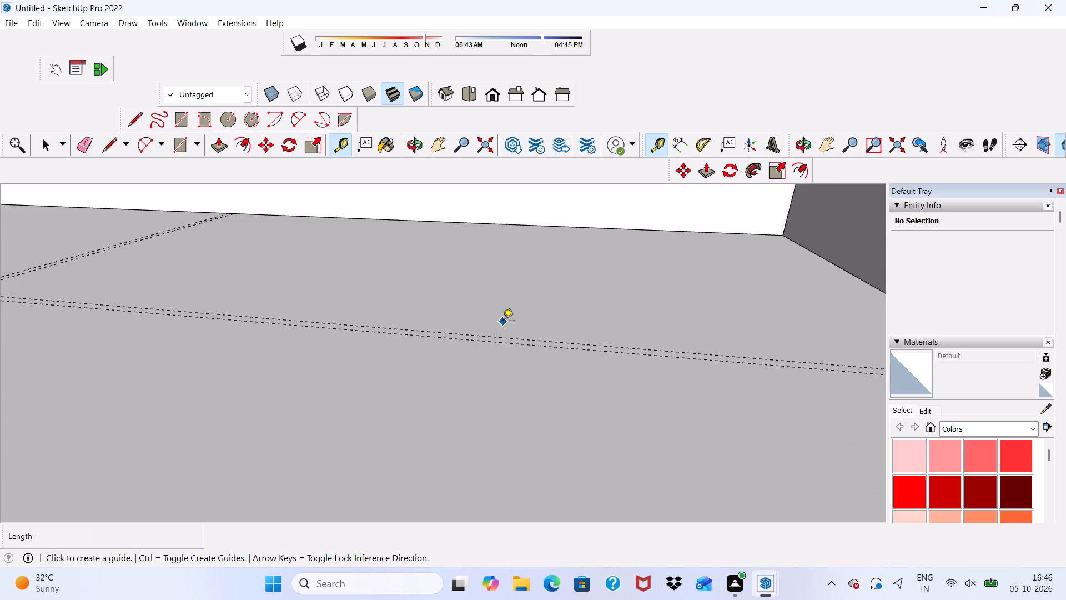
pyautogui.scroll(3, 503, 322)
pyautogui.click(482, 347)
pyautogui.scroll(1, 482, 348)
pyautogui.scroll(-6, 482, 357)
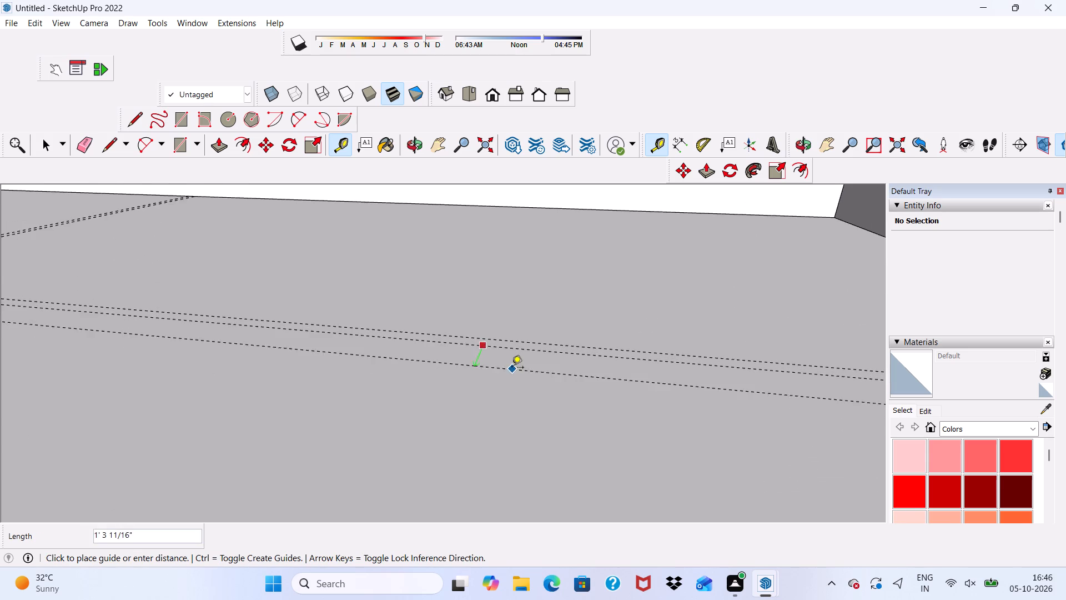
pyautogui.scroll(-17, 512, 368)
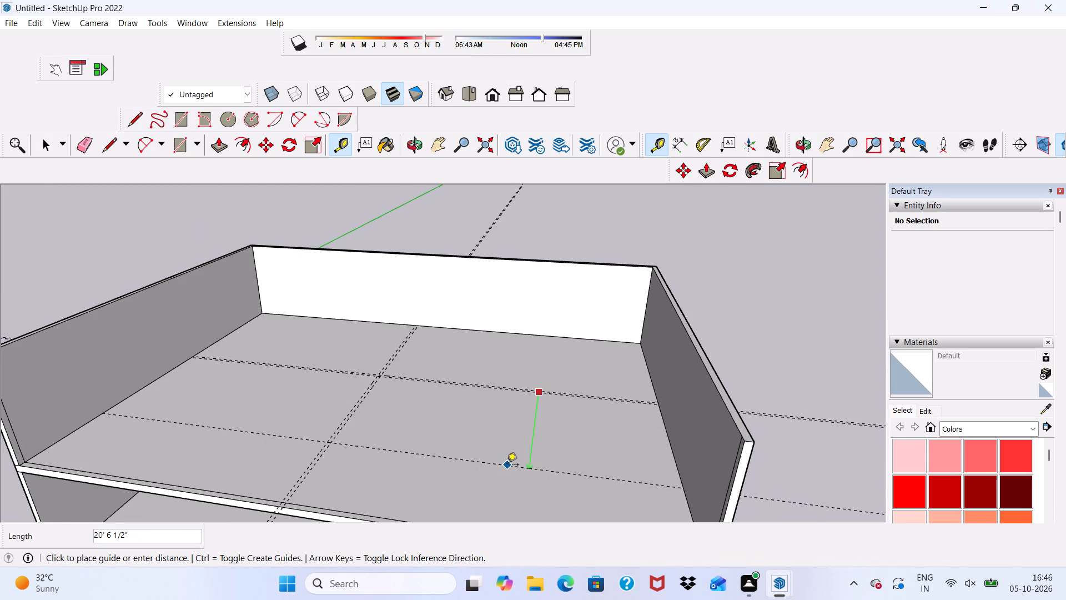
pyautogui.click(507, 466)
pyautogui.scroll(3, 507, 464)
pyautogui.click(506, 468)
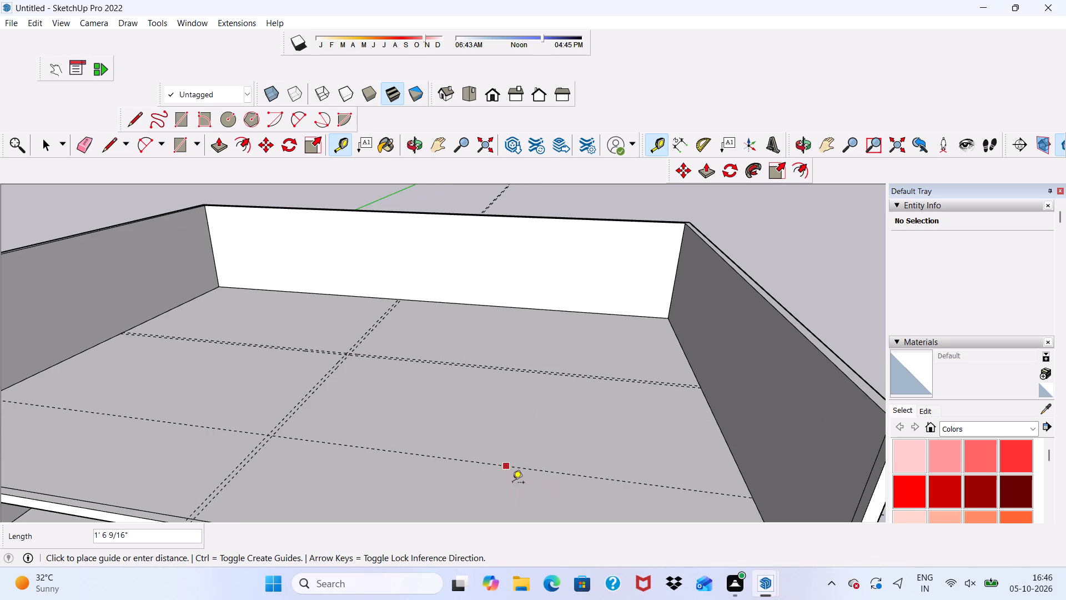
pyautogui.press('6')
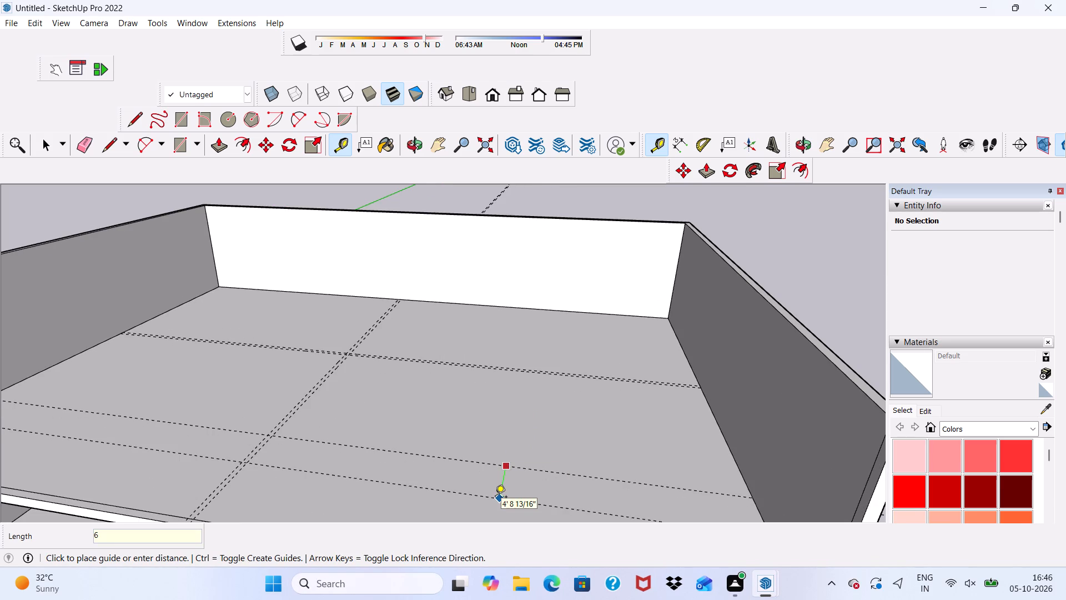
pyautogui.hotkey('shift', '"')
pyautogui.press('Return')
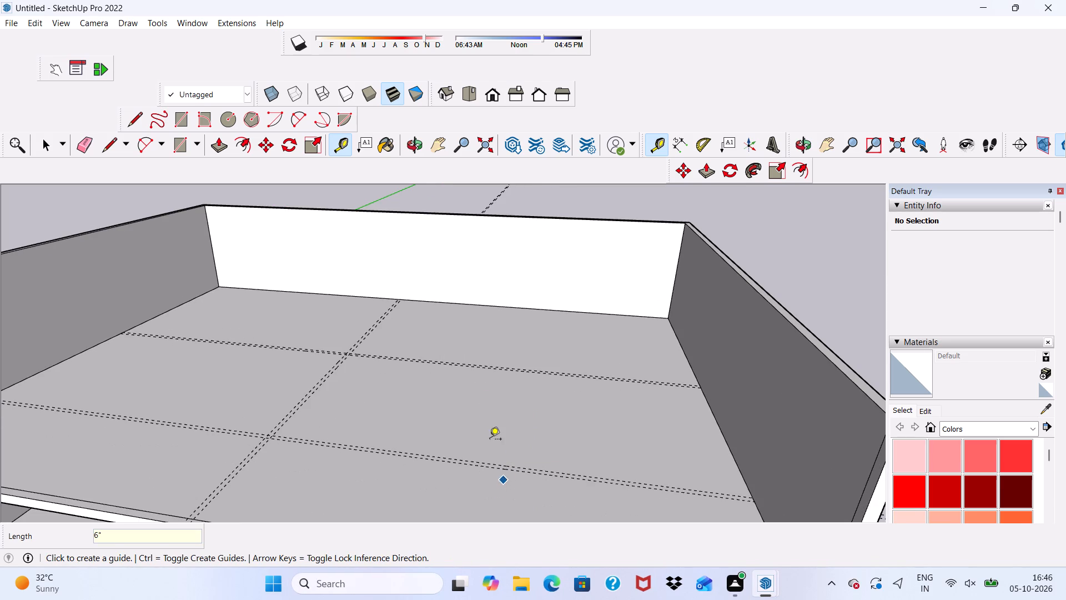
# Place a guide about 29' 2" inward from the right side wall's base edge, and a parallel guide 6" further inward.
pyautogui.scroll(3, 506, 450)
pyautogui.scroll(4, 305, 393)
pyautogui.scroll(3, 256, 368)
pyautogui.scroll(-9, 589, 345)
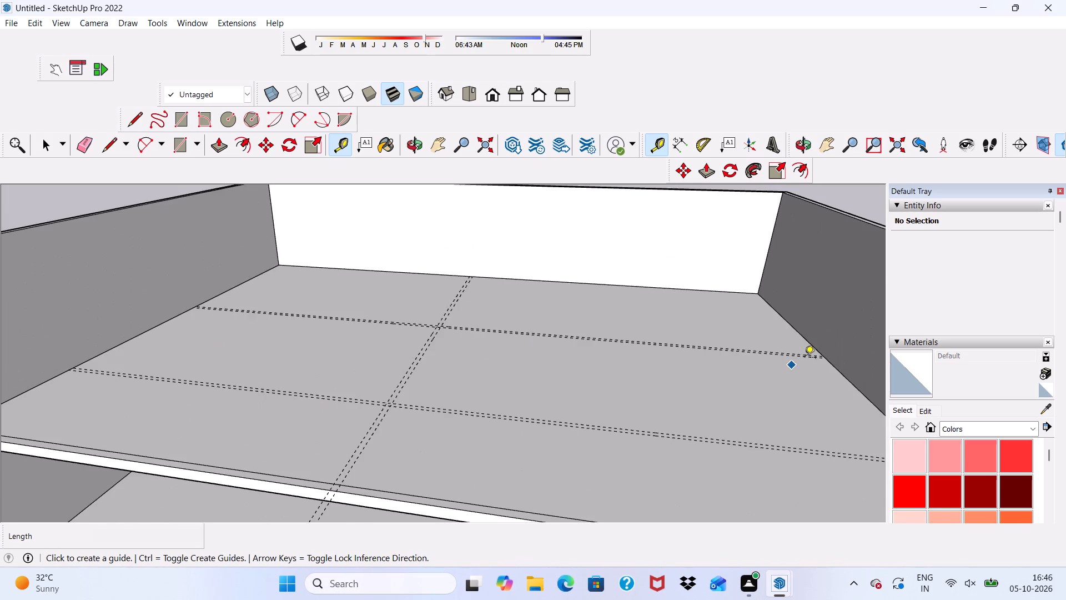
pyautogui.scroll(4, 836, 373)
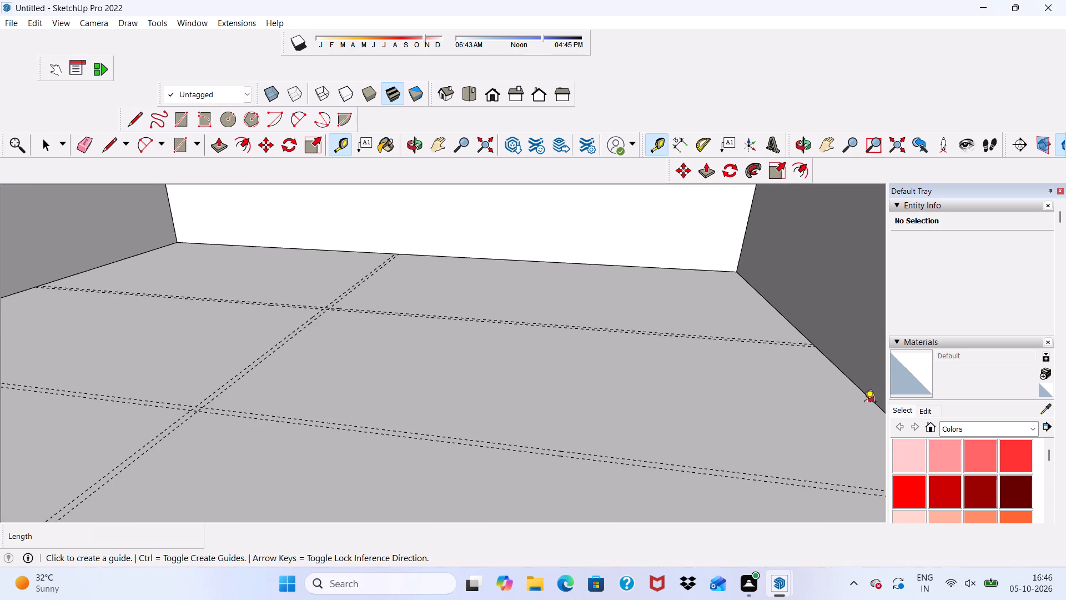
pyautogui.click(869, 399)
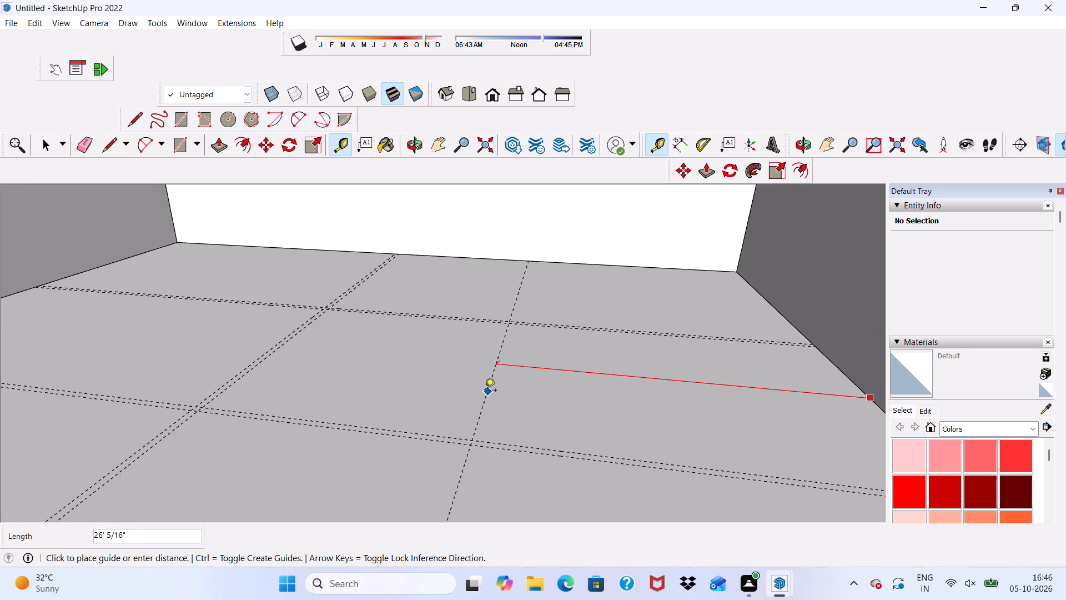
pyautogui.click(450, 373)
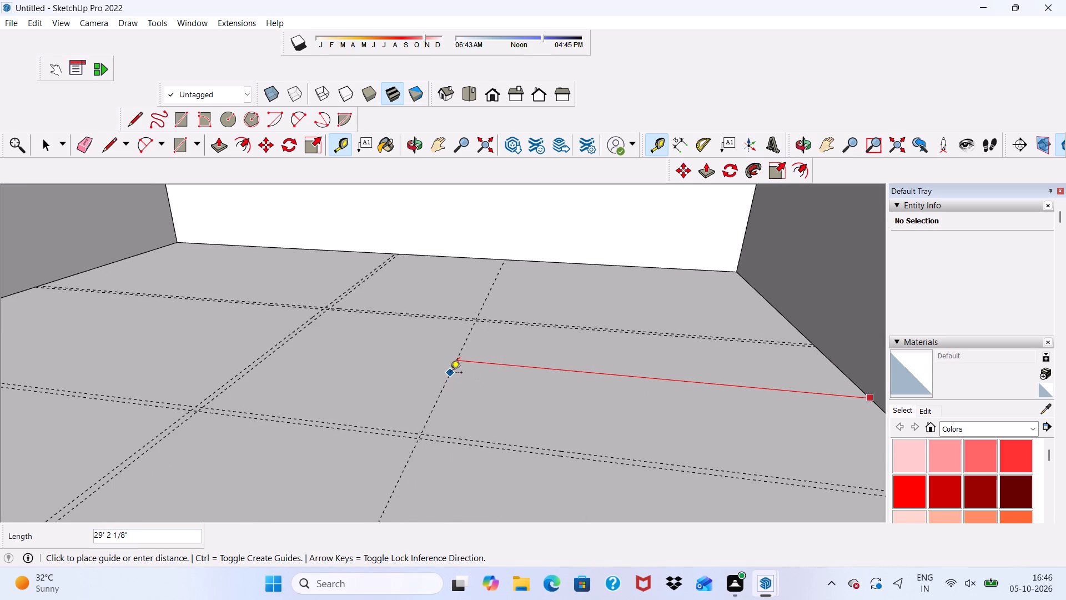
pyautogui.click(448, 374)
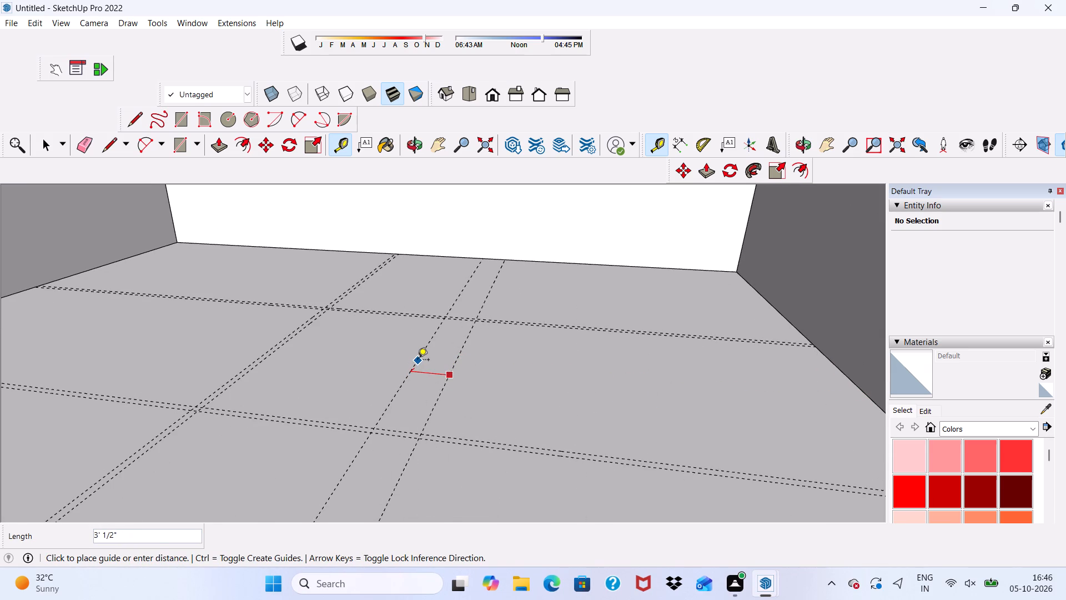
pyautogui.write('6"')
pyautogui.press('Return')
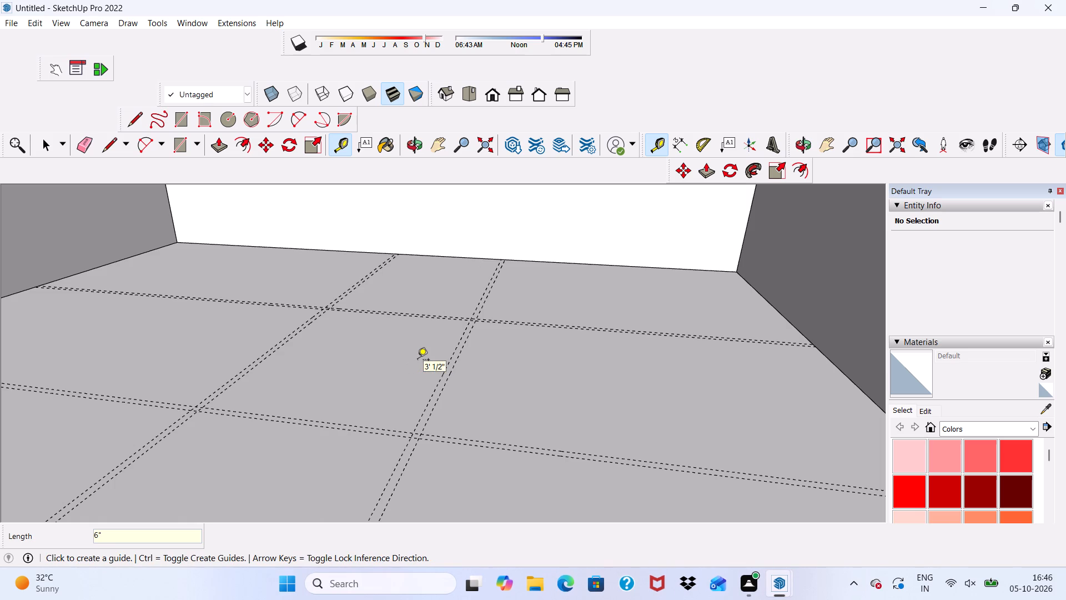
# Draw a line about 35' 6" along the rear crosswise guide, from the left side wall to the first lengthwise guide pair.
pyautogui.press('space')
pyautogui.scroll(-11, 381, 370)
pyautogui.moveTo(489, 297); pyautogui.dragTo(442, 402, button='middle')
pyautogui.moveTo(412, 400); pyautogui.dragTo(376, 364, button='middle')
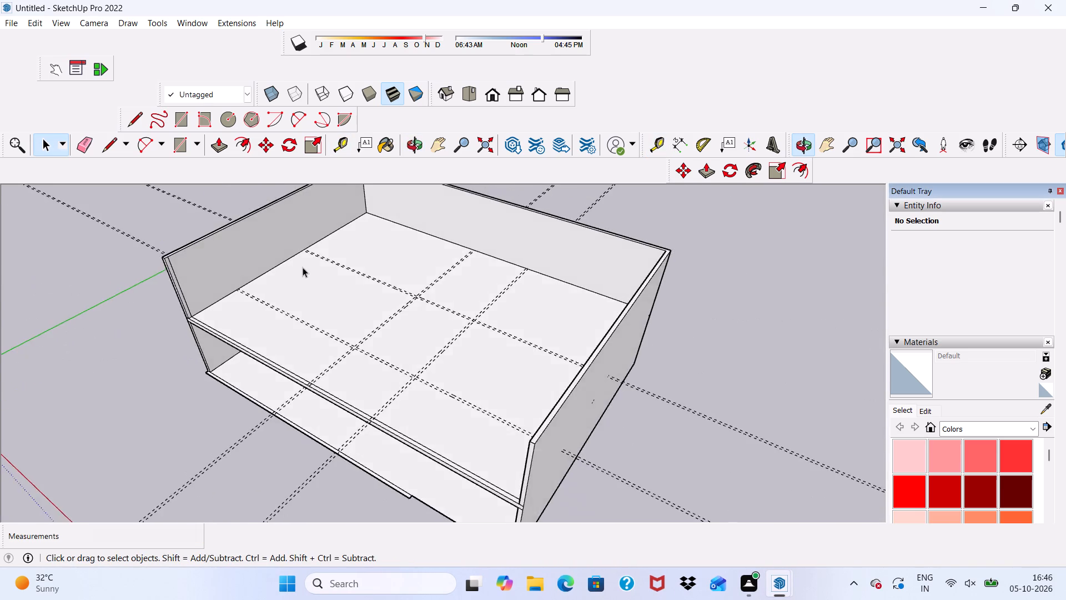
pyautogui.scroll(5, 298, 266)
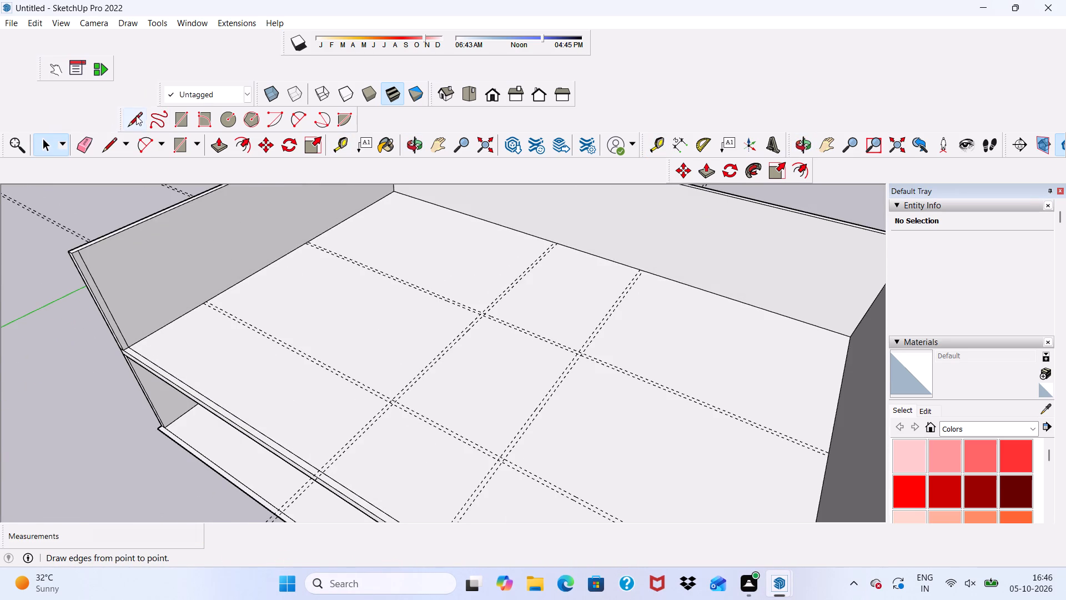
pyautogui.click(138, 115)
pyautogui.scroll(4, 542, 277)
pyautogui.scroll(4, 421, 328)
pyautogui.scroll(-2, 411, 321)
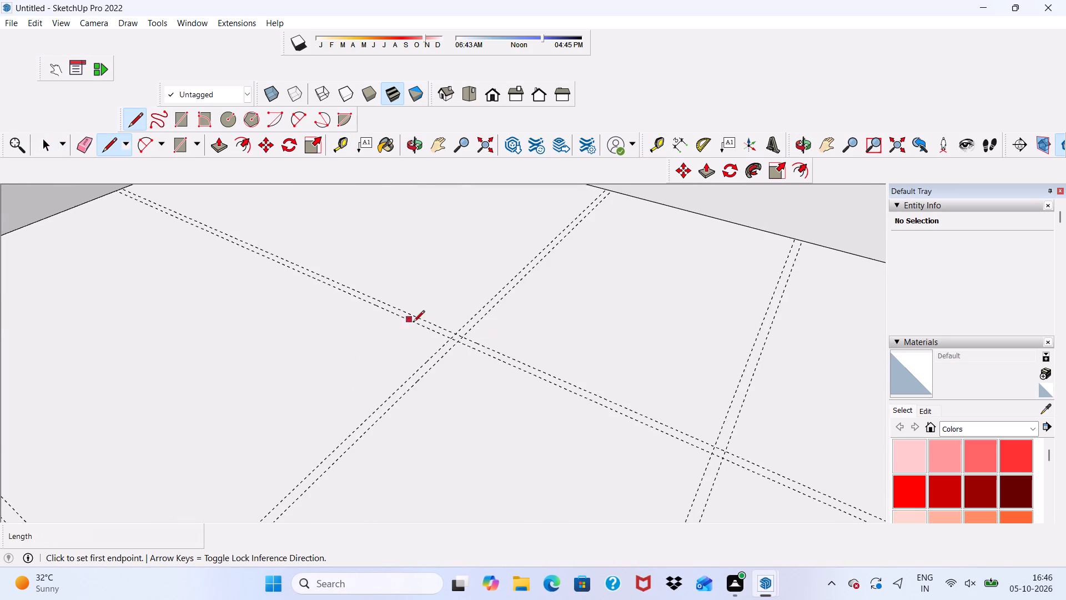
pyautogui.scroll(-8, 413, 323)
pyautogui.moveTo(434, 303); pyautogui.dragTo(386, 241, button='middle')
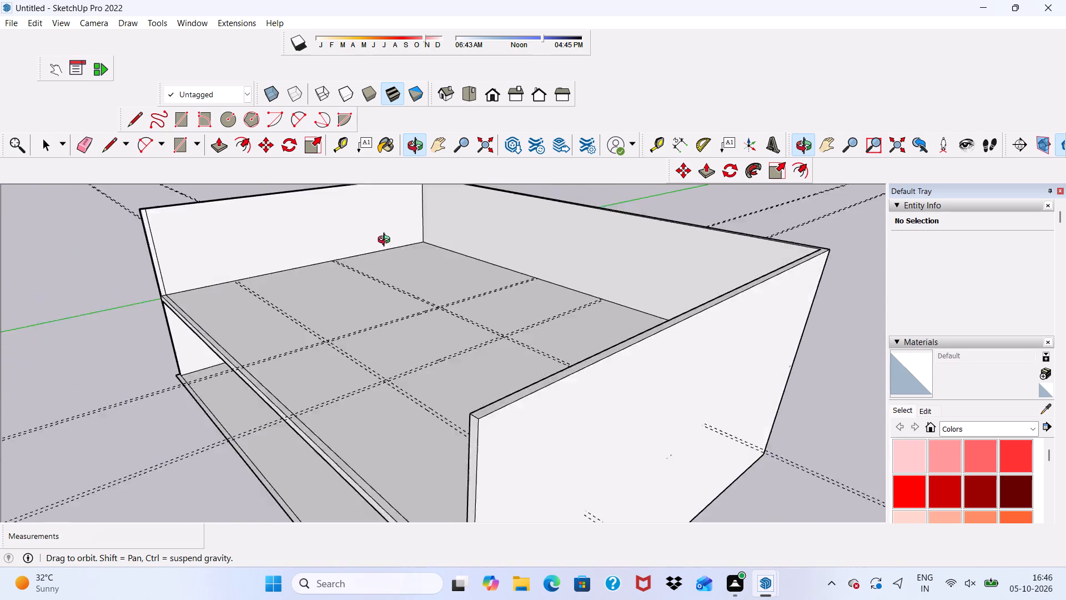
pyautogui.moveTo(386, 241); pyautogui.dragTo(434, 252, button='middle')
pyautogui.middleClick(434, 252)
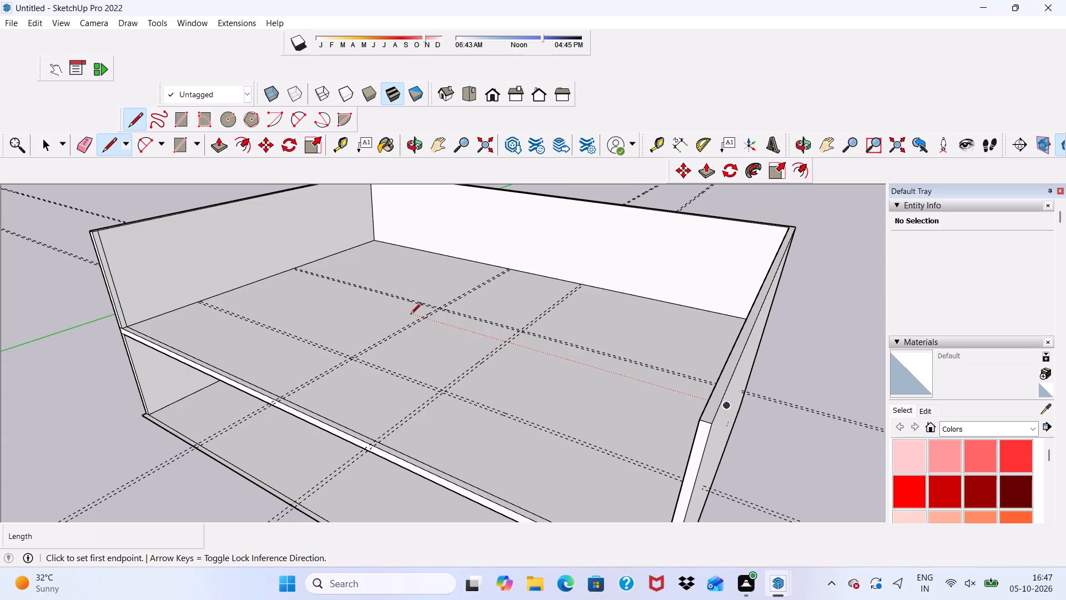
pyautogui.moveTo(415, 328); pyautogui.dragTo(433, 325, button='middle')
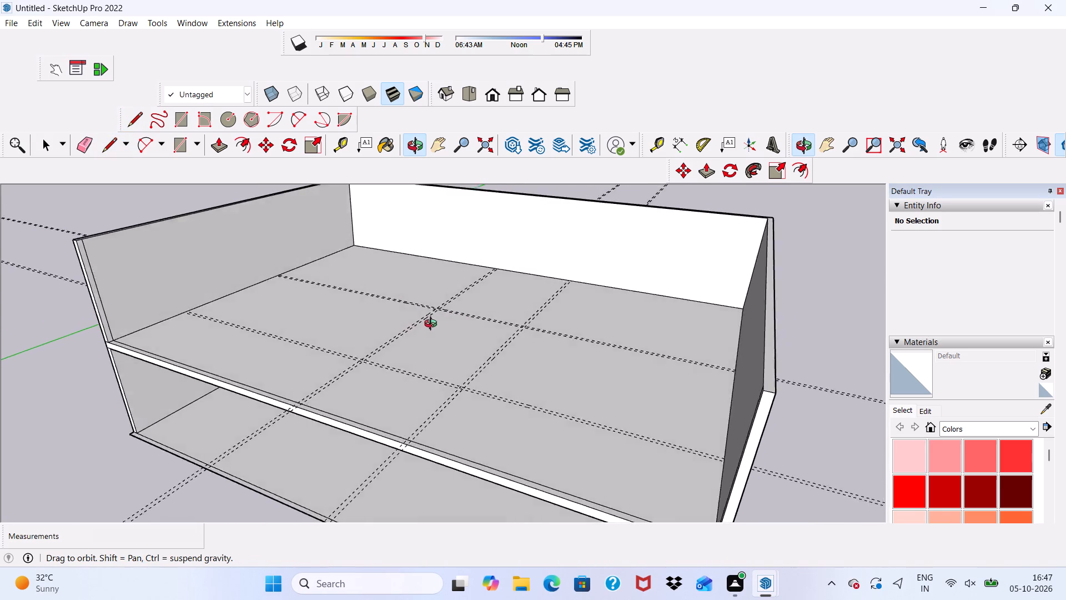
pyautogui.moveTo(433, 325); pyautogui.dragTo(421, 328, button='middle')
pyautogui.scroll(3, 420, 328)
pyautogui.scroll(10, 342, 307)
pyautogui.moveTo(244, 245); pyautogui.dragTo(257, 291, button='middle')
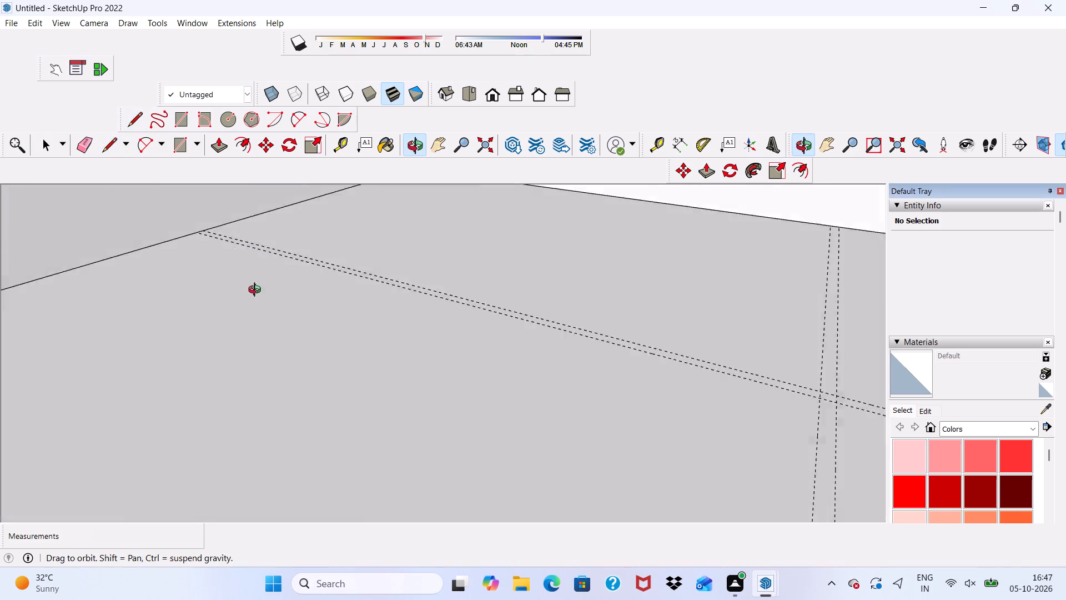
pyautogui.moveTo(257, 291); pyautogui.dragTo(228, 328, button='middle')
pyautogui.scroll(3, 204, 283)
pyautogui.scroll(-1, 200, 278)
pyautogui.scroll(6, 199, 277)
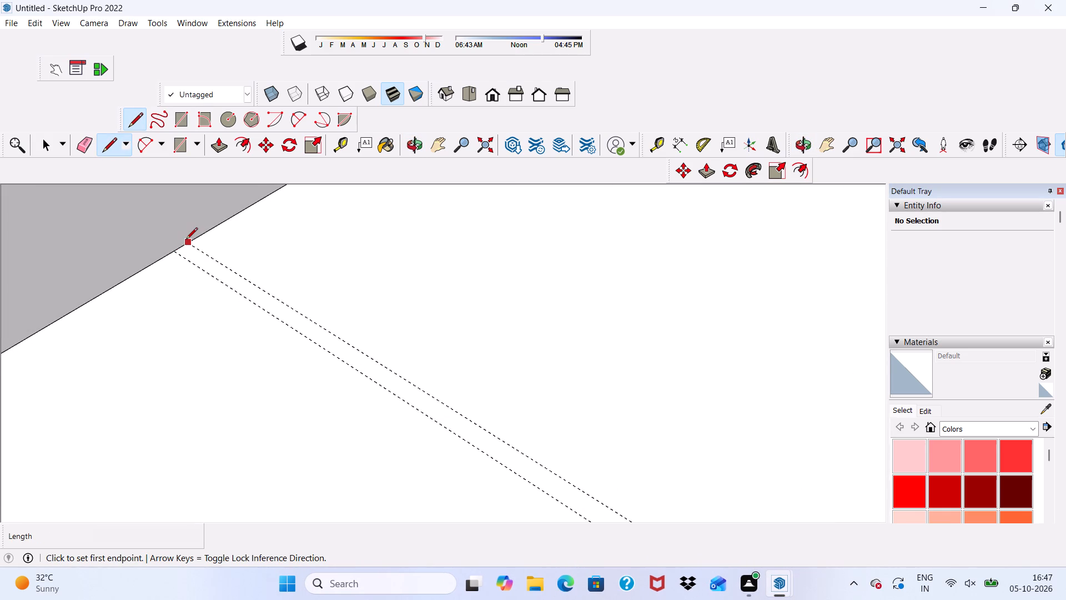
pyautogui.click(186, 240)
pyautogui.scroll(-10, 241, 279)
pyautogui.scroll(1, 339, 306)
pyautogui.scroll(-8, 344, 311)
pyautogui.scroll(1, 353, 319)
pyautogui.scroll(-1, 358, 327)
pyautogui.scroll(1, 364, 333)
pyautogui.scroll(-5, 371, 336)
pyautogui.scroll(1, 434, 315)
pyautogui.scroll(-1, 439, 318)
pyautogui.scroll(4, 456, 319)
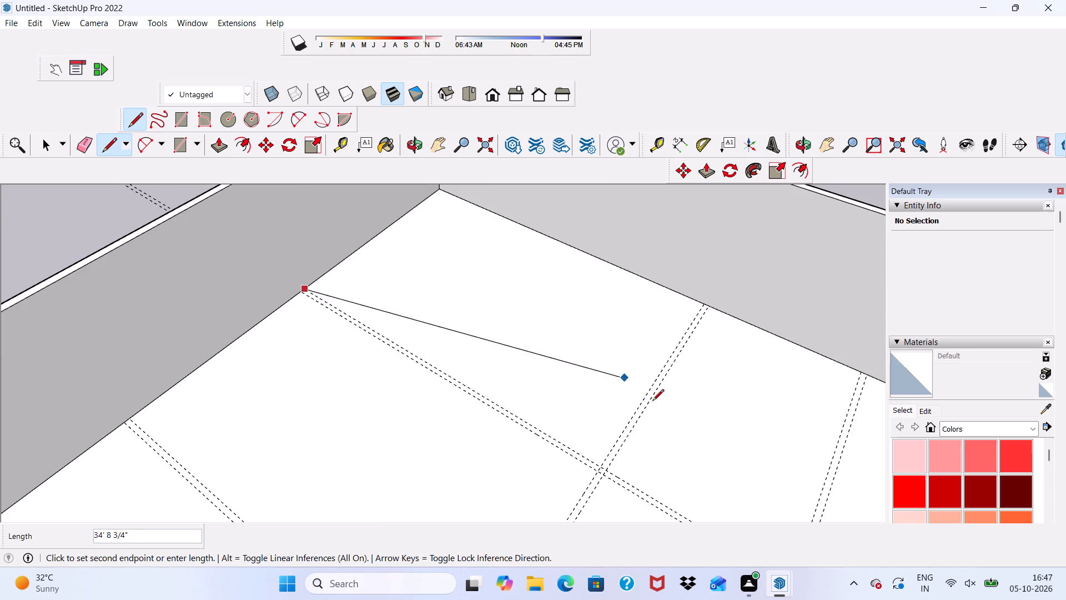
pyautogui.scroll(-13, 687, 433)
pyautogui.scroll(9, 649, 421)
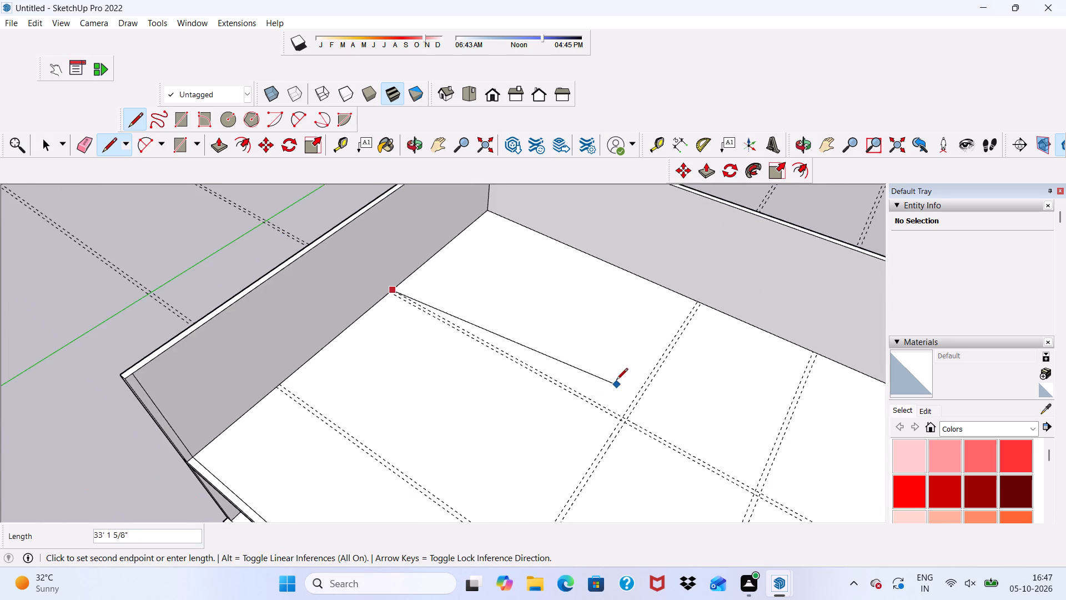
pyautogui.scroll(6, 628, 411)
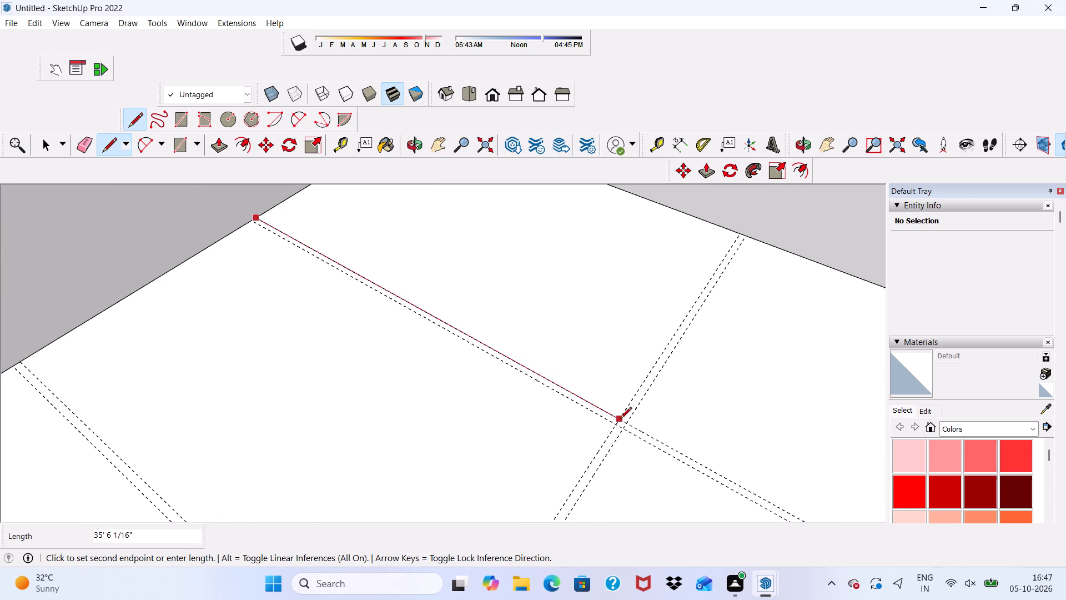
pyautogui.click(620, 419)
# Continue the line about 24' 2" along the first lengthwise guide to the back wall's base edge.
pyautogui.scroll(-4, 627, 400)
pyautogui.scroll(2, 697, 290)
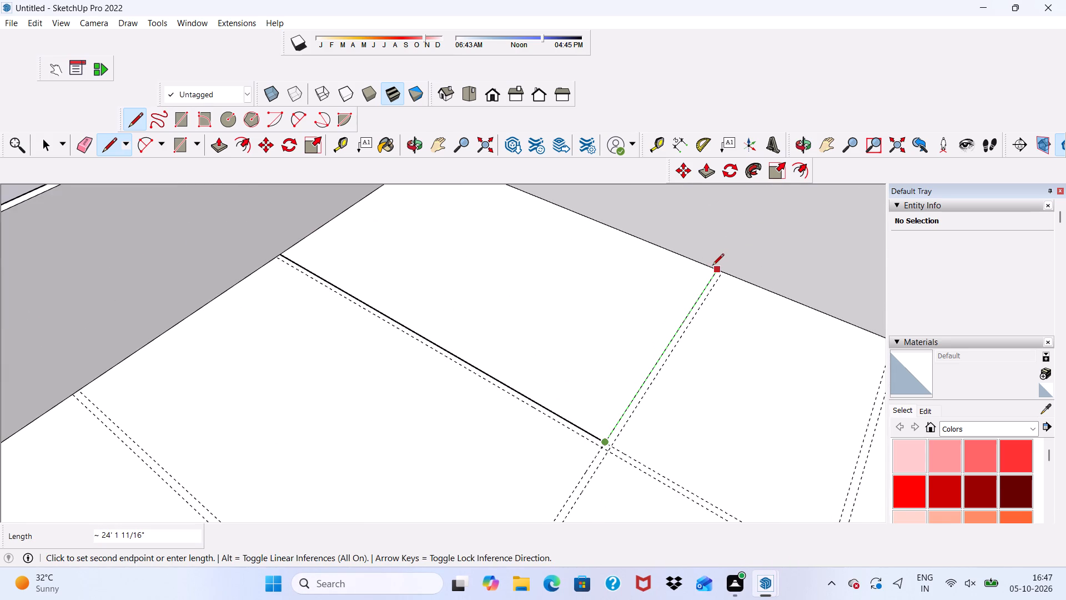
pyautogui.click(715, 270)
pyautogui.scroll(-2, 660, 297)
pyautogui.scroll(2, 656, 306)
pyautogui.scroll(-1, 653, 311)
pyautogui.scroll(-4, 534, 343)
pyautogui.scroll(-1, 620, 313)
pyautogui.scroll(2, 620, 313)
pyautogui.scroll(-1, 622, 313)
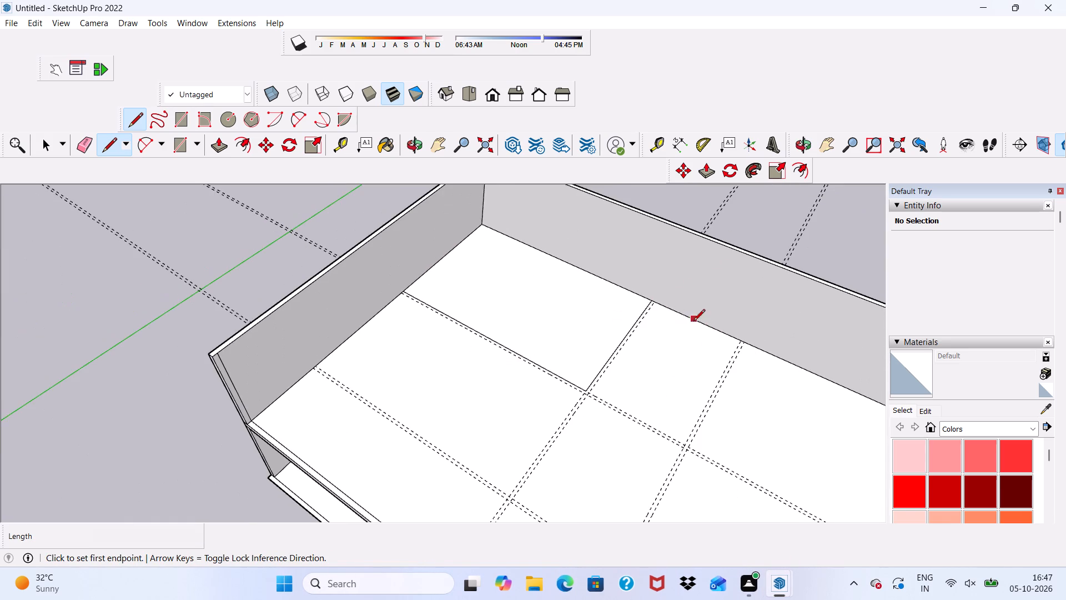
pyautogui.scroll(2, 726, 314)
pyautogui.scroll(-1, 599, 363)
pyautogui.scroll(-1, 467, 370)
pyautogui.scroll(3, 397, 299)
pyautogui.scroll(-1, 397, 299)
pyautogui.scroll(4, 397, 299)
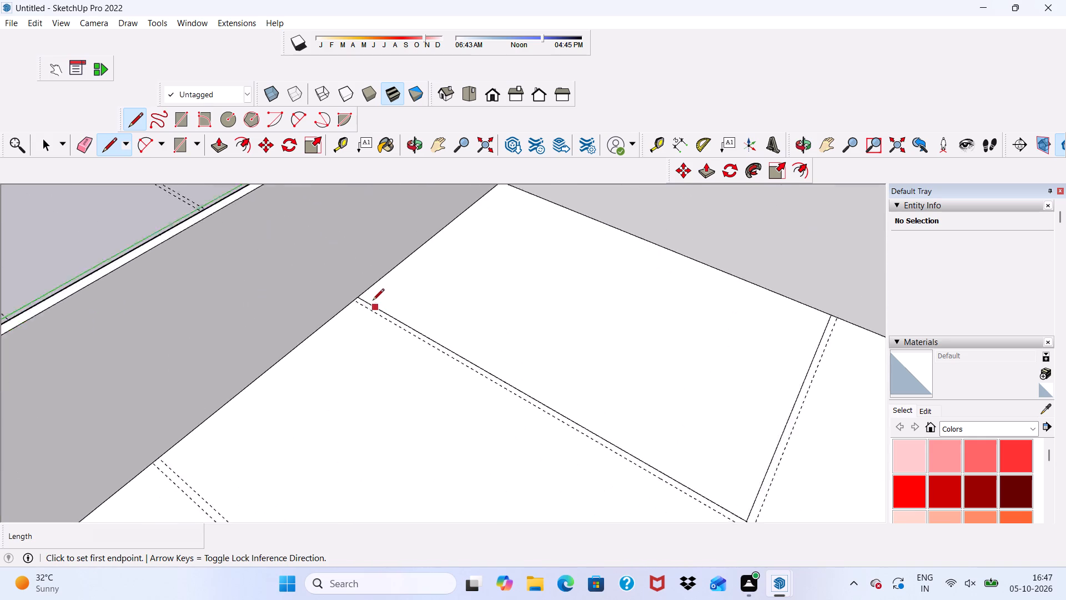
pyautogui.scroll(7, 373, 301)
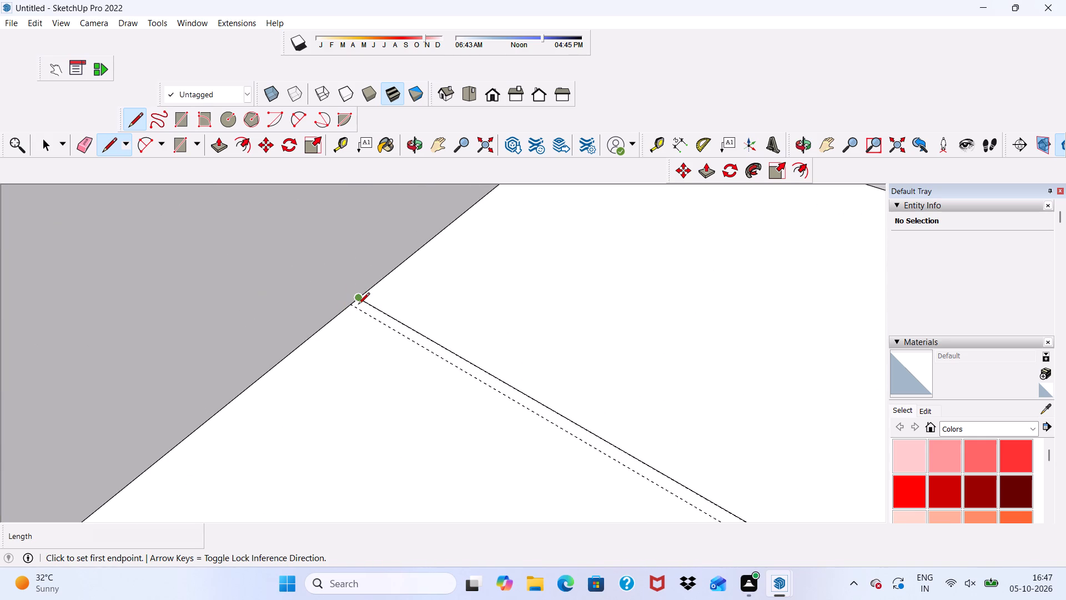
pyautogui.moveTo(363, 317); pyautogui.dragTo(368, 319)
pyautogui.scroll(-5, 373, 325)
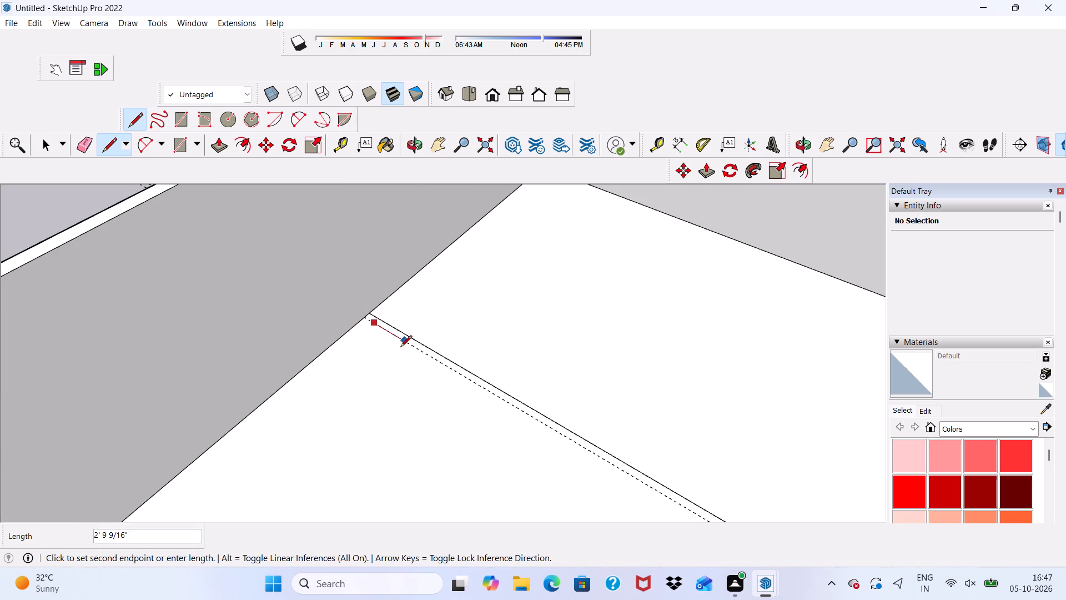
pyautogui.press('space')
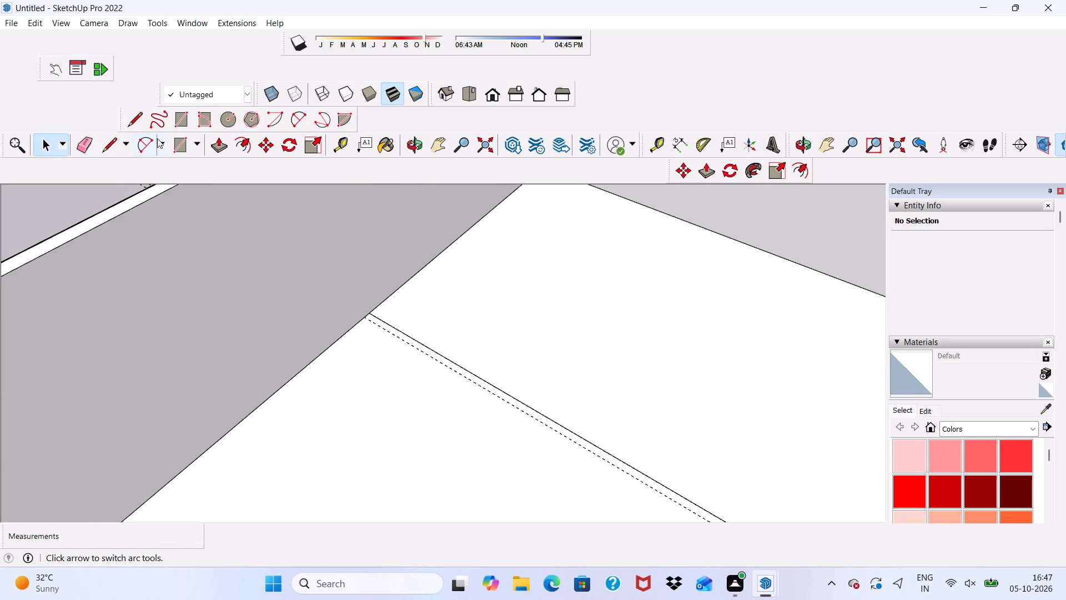
# Draw a line from the left side wall along the rear crosswise pair's front guide, about 50' 8" plus 6" across the second lengthwise pair.
pyautogui.click(113, 137)
pyautogui.scroll(8, 345, 387)
pyautogui.scroll(2, 399, 285)
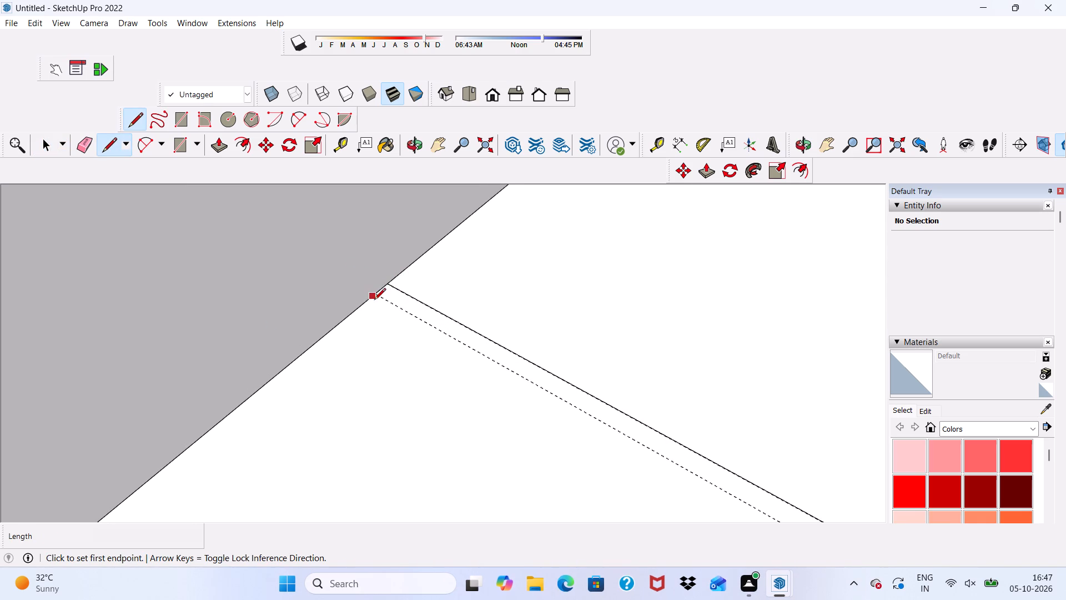
pyautogui.moveTo(374, 297); pyautogui.dragTo(379, 299)
pyautogui.scroll(-1, 381, 300)
pyautogui.scroll(1, 385, 302)
pyautogui.scroll(-12, 390, 306)
pyautogui.scroll(1, 430, 348)
pyautogui.scroll(-1, 431, 348)
pyautogui.scroll(1, 433, 349)
pyautogui.scroll(-1, 425, 322)
pyautogui.scroll(1, 425, 322)
pyautogui.scroll(-6, 425, 323)
pyautogui.scroll(2, 445, 335)
pyautogui.scroll(-3, 447, 337)
pyautogui.scroll(3, 513, 364)
pyautogui.scroll(-4, 515, 371)
pyautogui.scroll(1, 534, 375)
pyautogui.scroll(-1, 557, 400)
pyautogui.scroll(5, 684, 461)
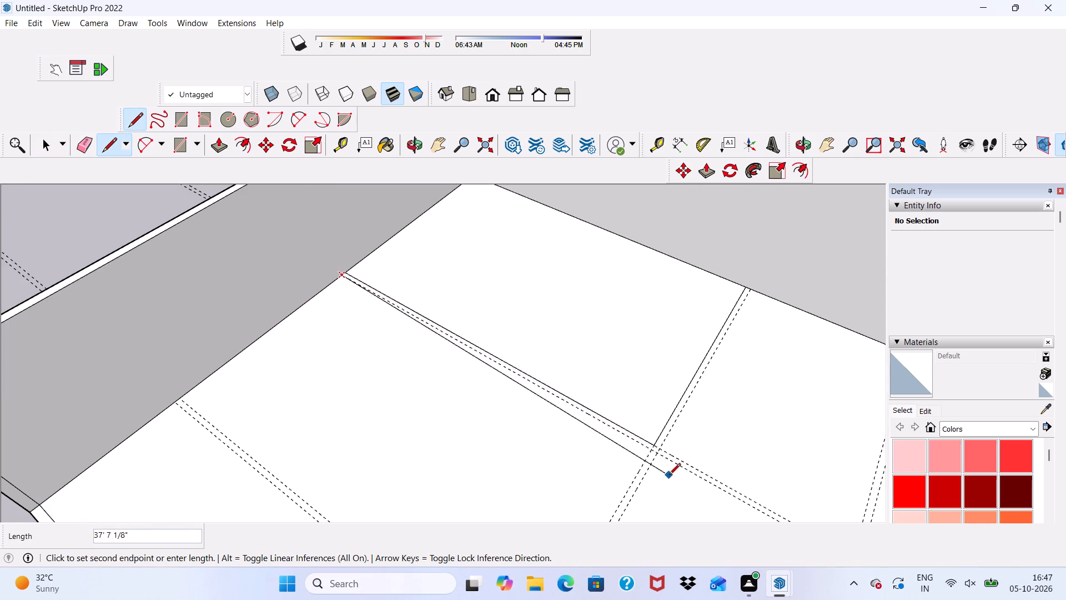
pyautogui.scroll(-6, 685, 471)
pyautogui.scroll(1, 659, 464)
pyautogui.scroll(-6, 659, 466)
pyautogui.scroll(1, 677, 476)
pyautogui.scroll(-1, 683, 477)
pyautogui.scroll(1, 744, 498)
pyautogui.scroll(-1, 744, 498)
pyautogui.scroll(2, 744, 498)
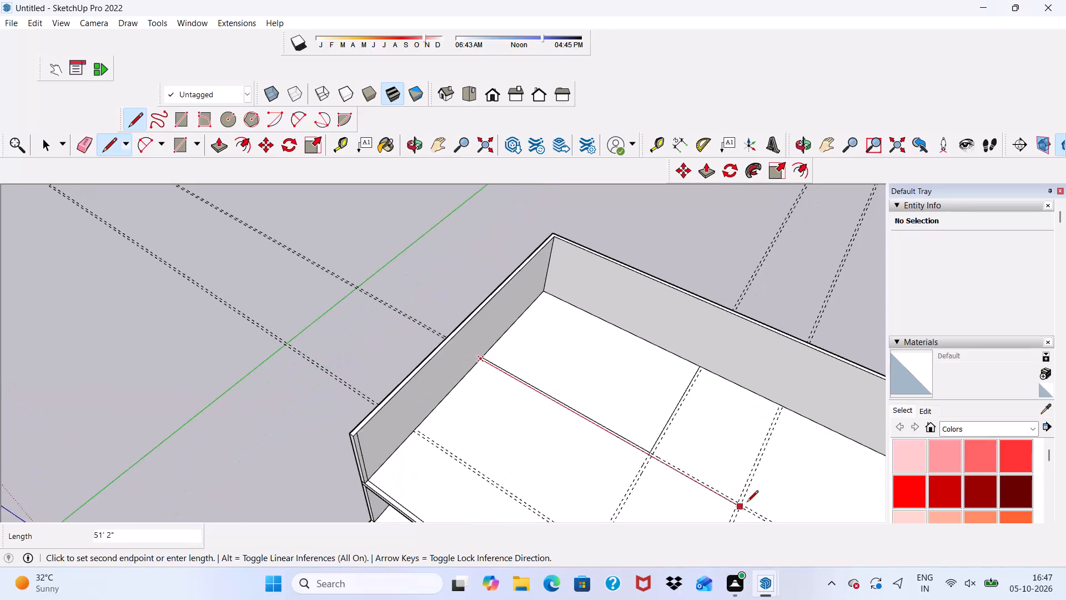
pyautogui.scroll(16, 747, 503)
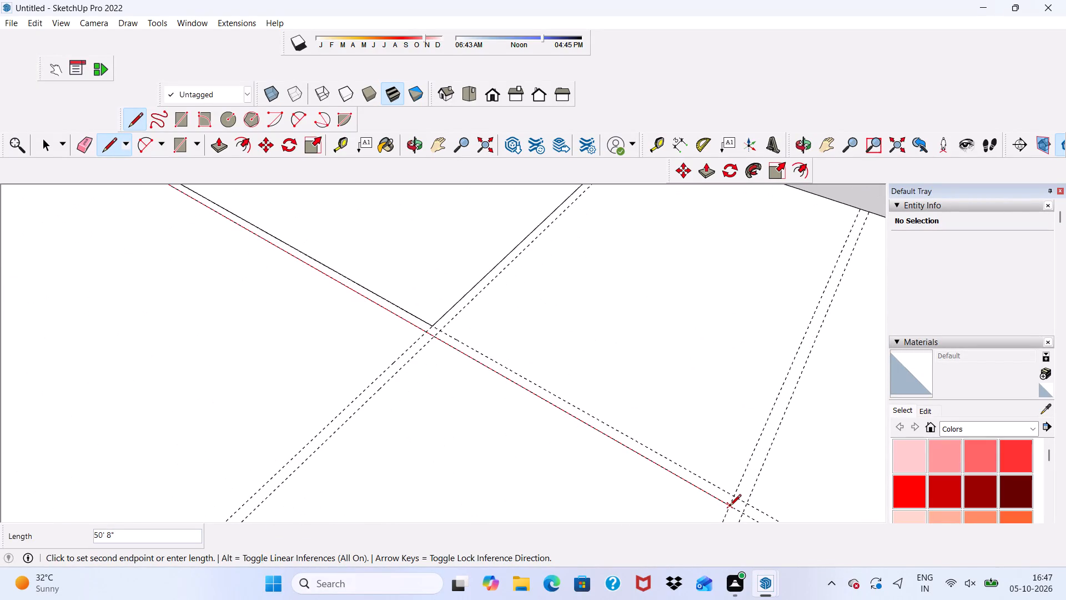
pyautogui.click(730, 507)
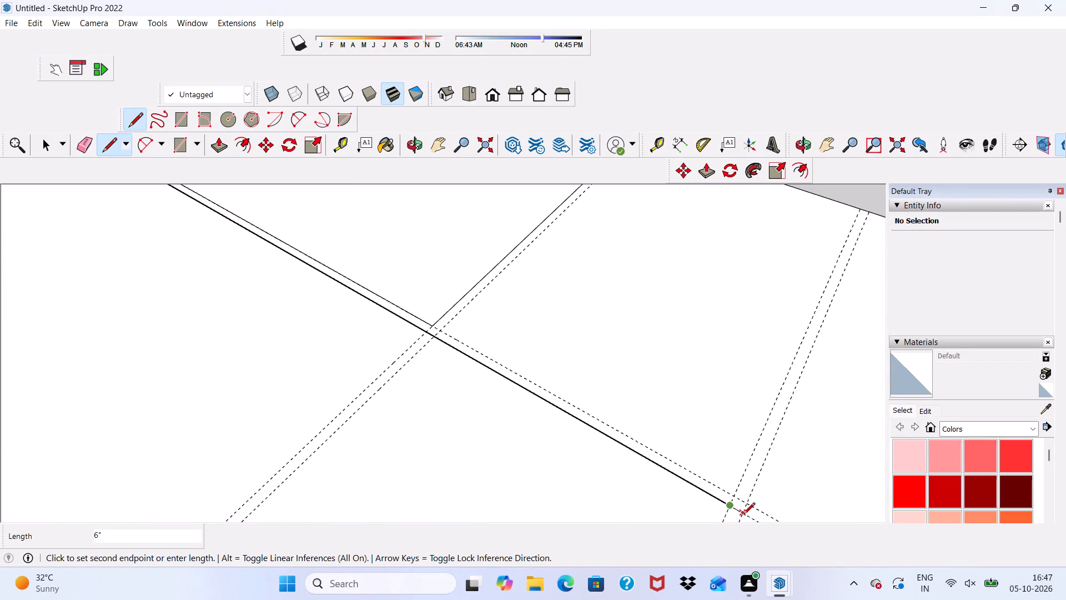
pyautogui.click(743, 515)
# Continue the line along the outer guide of the second lengthwise pair to the back wall's base edge.
pyautogui.scroll(-5, 798, 368)
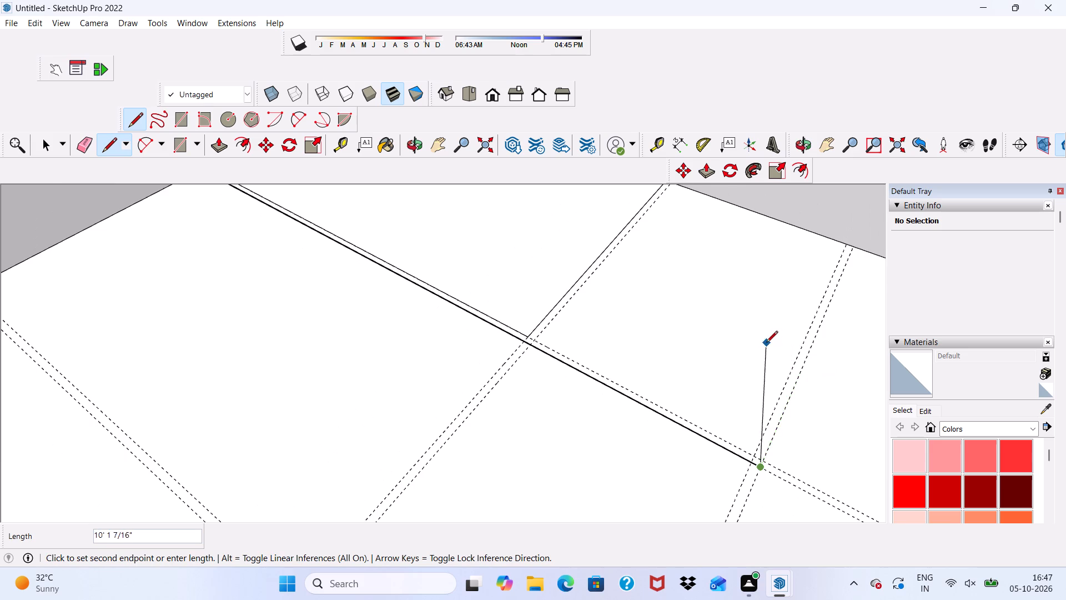
pyautogui.scroll(-4, 766, 343)
pyautogui.scroll(4, 811, 340)
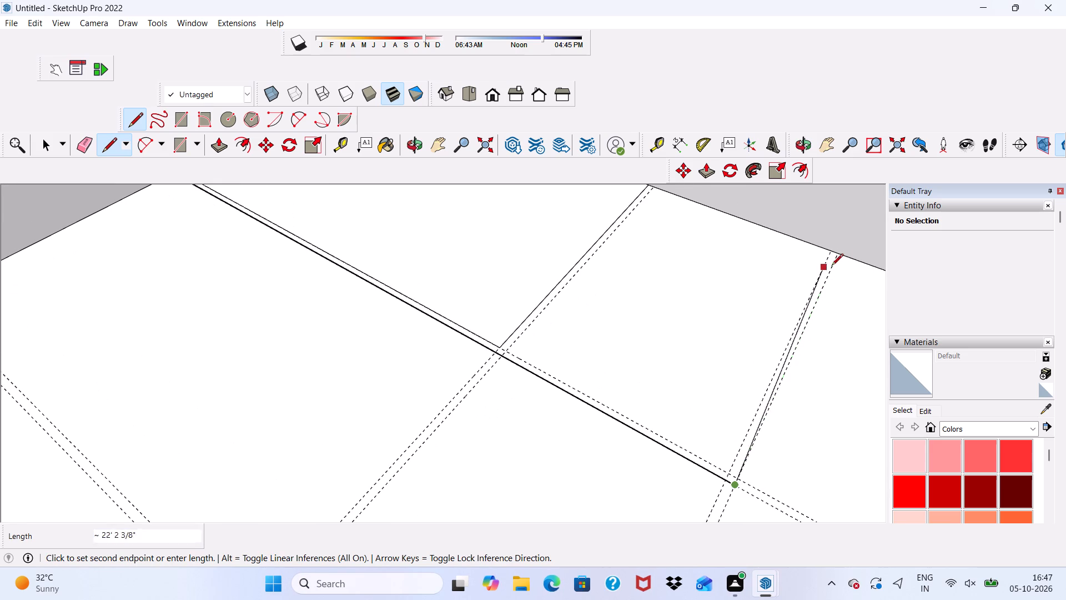
pyautogui.click(843, 252)
# Draw a line about 15' 2" along the rear crosswise guide, from the first drawn corner to the second lengthwise pair's inner guide.
pyautogui.scroll(-2, 495, 366)
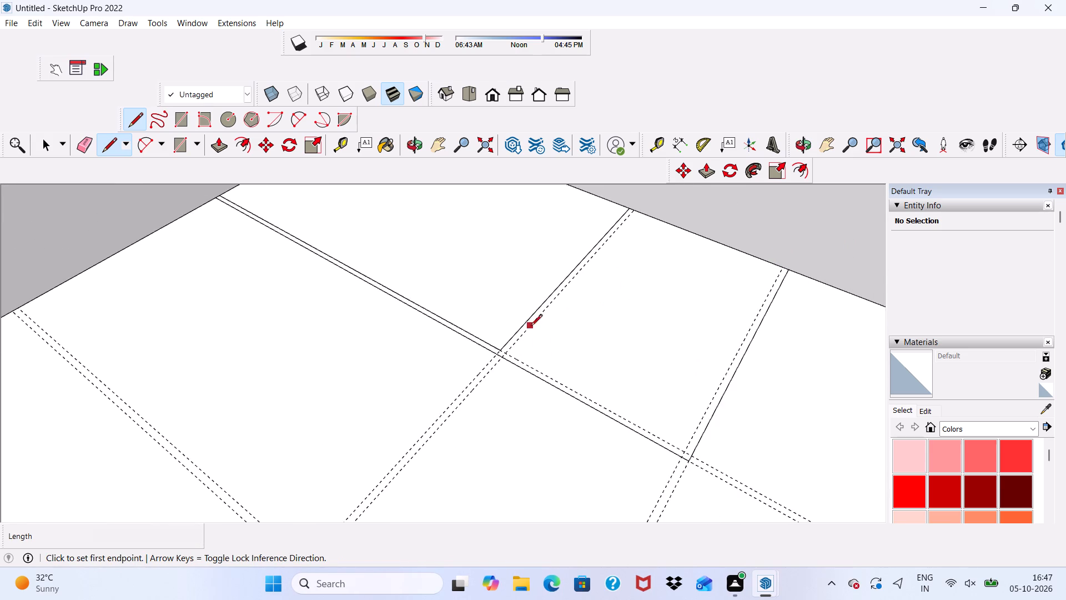
pyautogui.scroll(8, 527, 324)
pyautogui.click(491, 365)
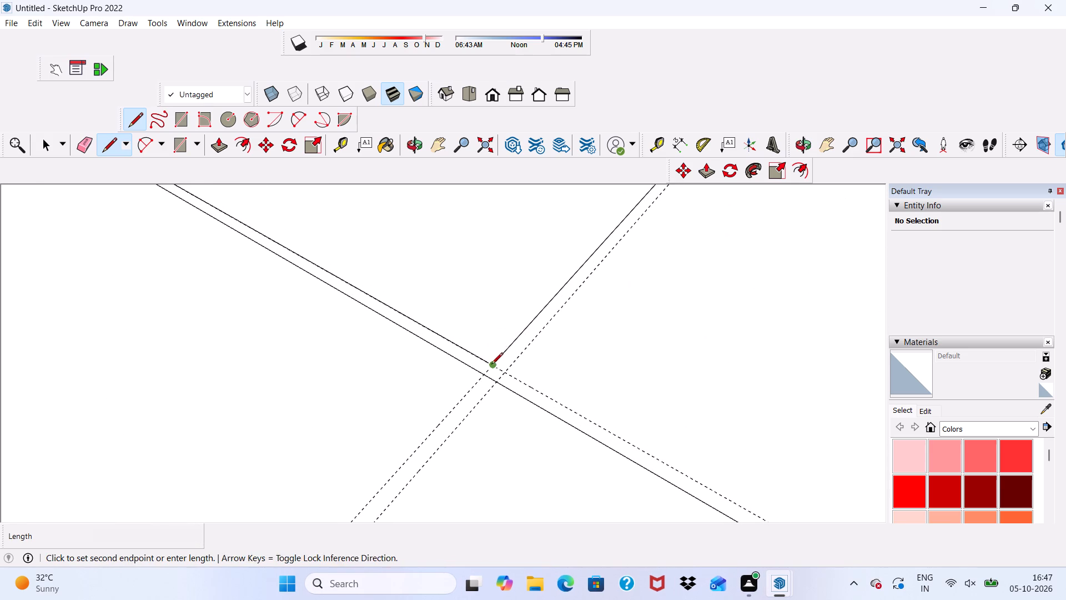
pyautogui.scroll(-2, 575, 417)
pyautogui.scroll(1, 618, 413)
pyautogui.scroll(-7, 621, 419)
pyautogui.scroll(1, 636, 393)
pyautogui.scroll(-1, 637, 404)
pyautogui.scroll(2, 641, 414)
pyautogui.scroll(-1, 646, 422)
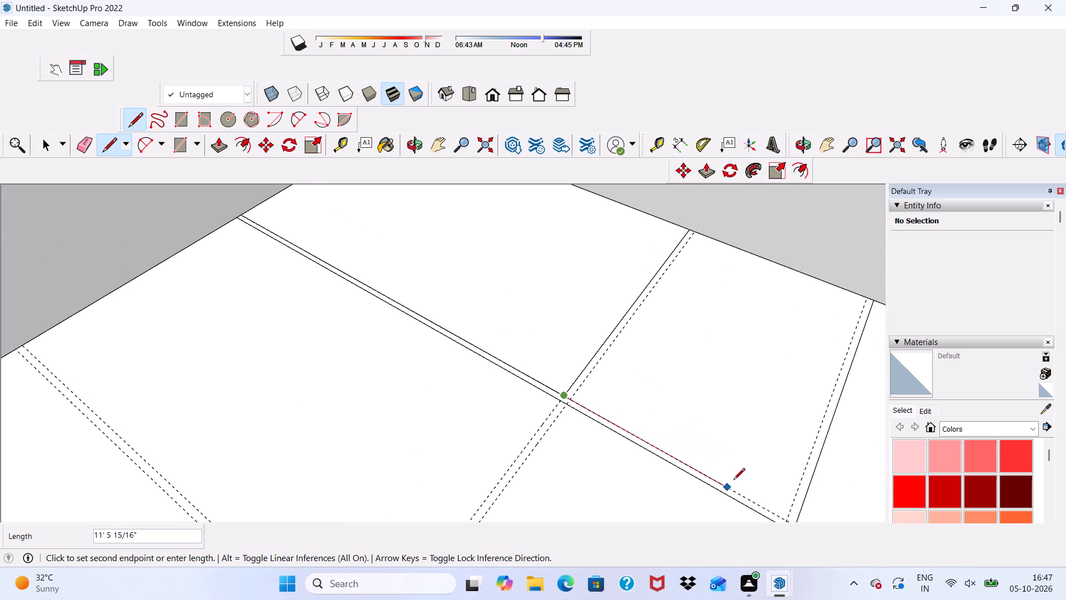
pyautogui.scroll(-5, 753, 489)
pyautogui.scroll(1, 785, 500)
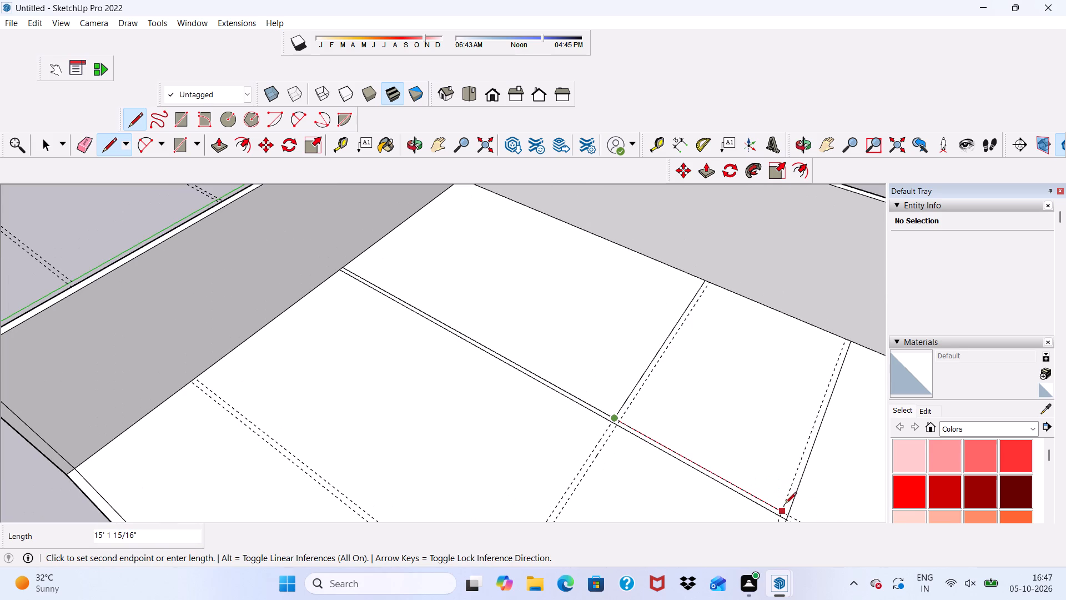
pyautogui.click(785, 508)
# Continue the line about 24' 2" along the second lengthwise pair's inner guide to the back wall's base edge.
pyautogui.scroll(1, 793, 467)
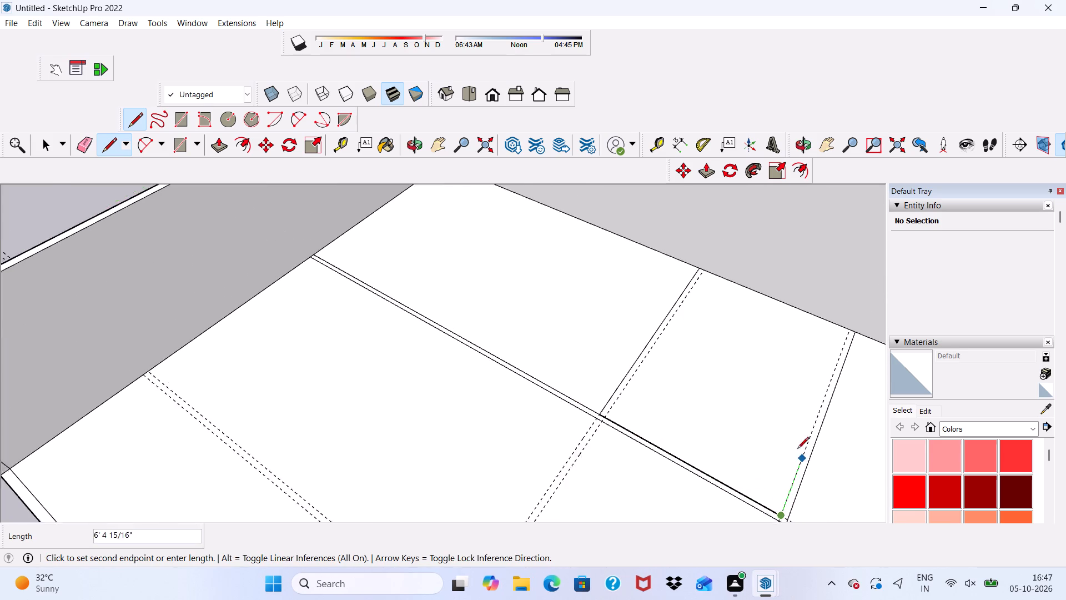
pyautogui.scroll(1, 797, 449)
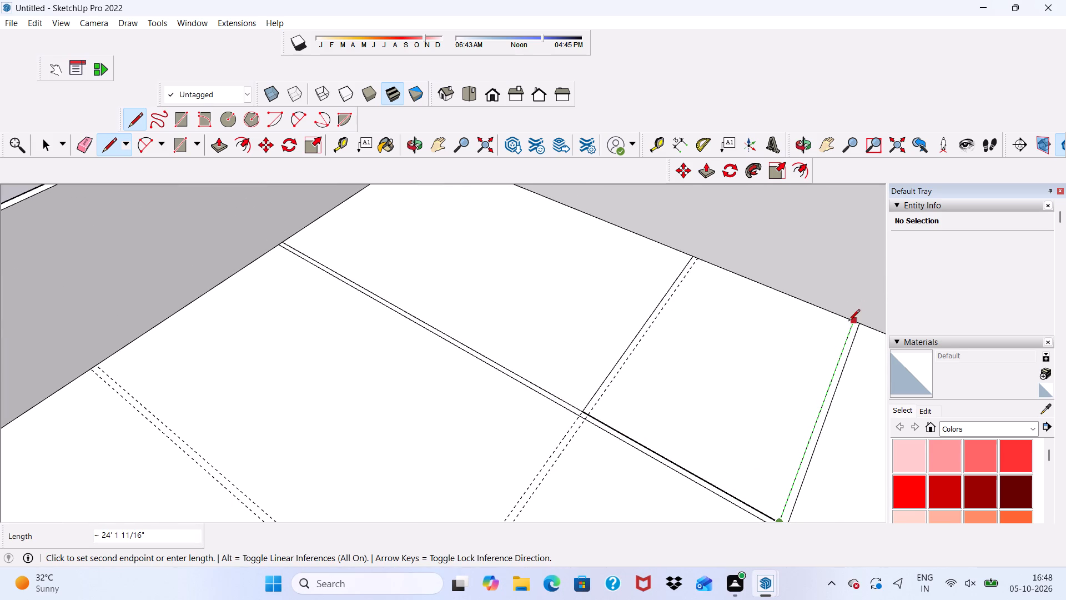
pyautogui.click(847, 322)
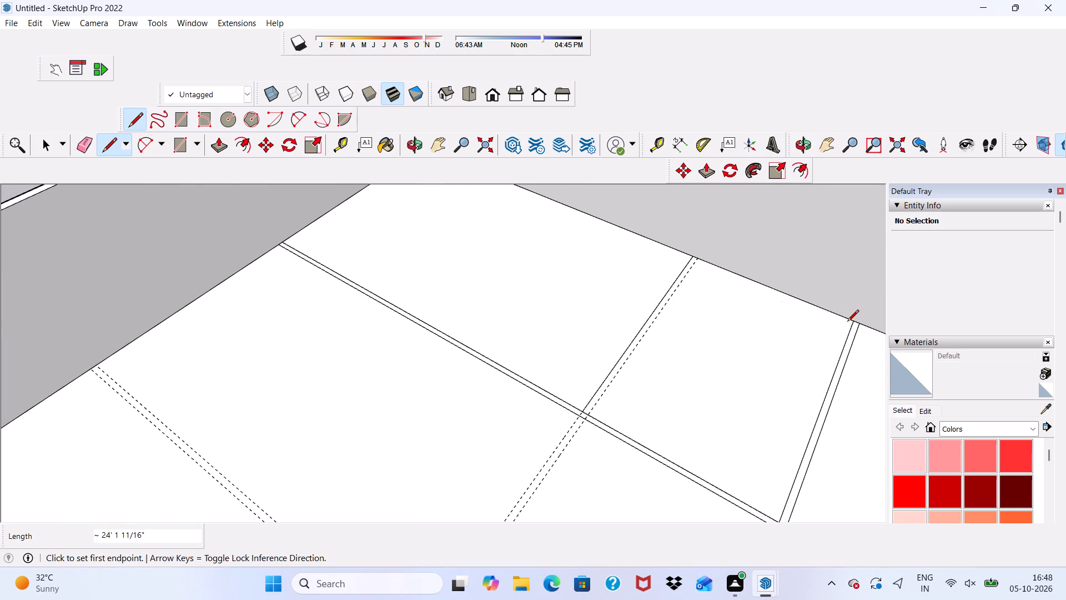
# Erase the first lengthwise guide pair and the line drawn along it to the back wall.
pyautogui.scroll(-2, 657, 372)
pyautogui.press('space')
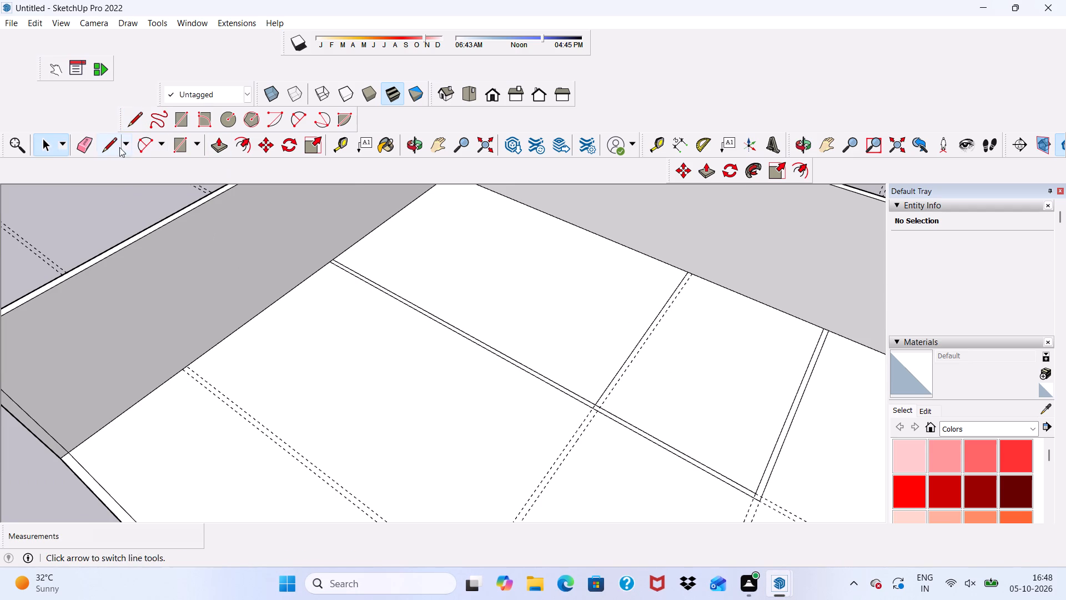
pyautogui.click(89, 140)
pyautogui.scroll(1, 671, 321)
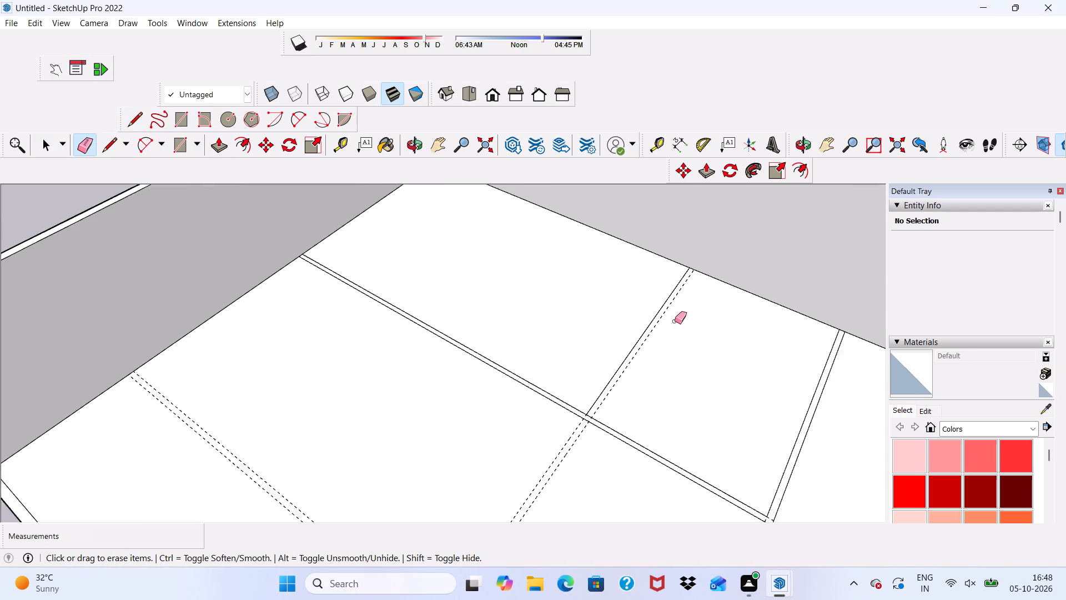
pyautogui.scroll(1, 675, 321)
pyautogui.moveTo(627, 323); pyautogui.dragTo(665, 348)
# Examine the partition wall outline and the remaining guides across the first floor from different angles.
pyautogui.scroll(-4, 641, 346)
pyautogui.scroll(-3, 477, 299)
pyautogui.scroll(1, 526, 335)
pyautogui.scroll(-1, 536, 343)
pyautogui.moveTo(545, 351); pyautogui.dragTo(599, 320, button='middle')
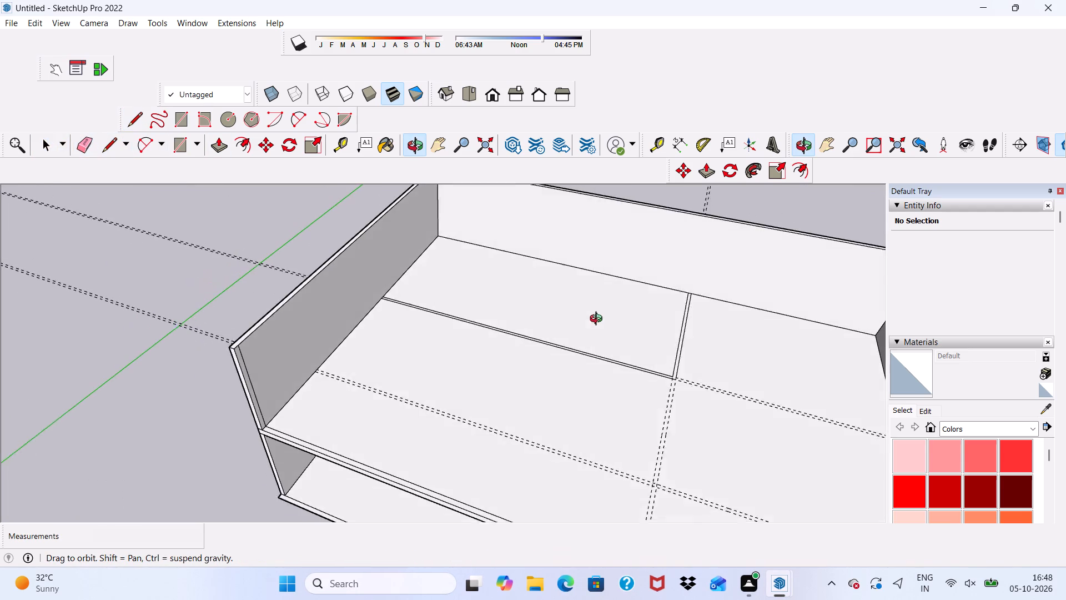
pyautogui.moveTo(599, 320); pyautogui.dragTo(605, 316, button='middle')
pyautogui.scroll(3, 480, 442)
pyautogui.scroll(-4, 281, 346)
pyautogui.scroll(-4, 361, 347)
pyautogui.moveTo(446, 379); pyautogui.dragTo(426, 318, button='middle')
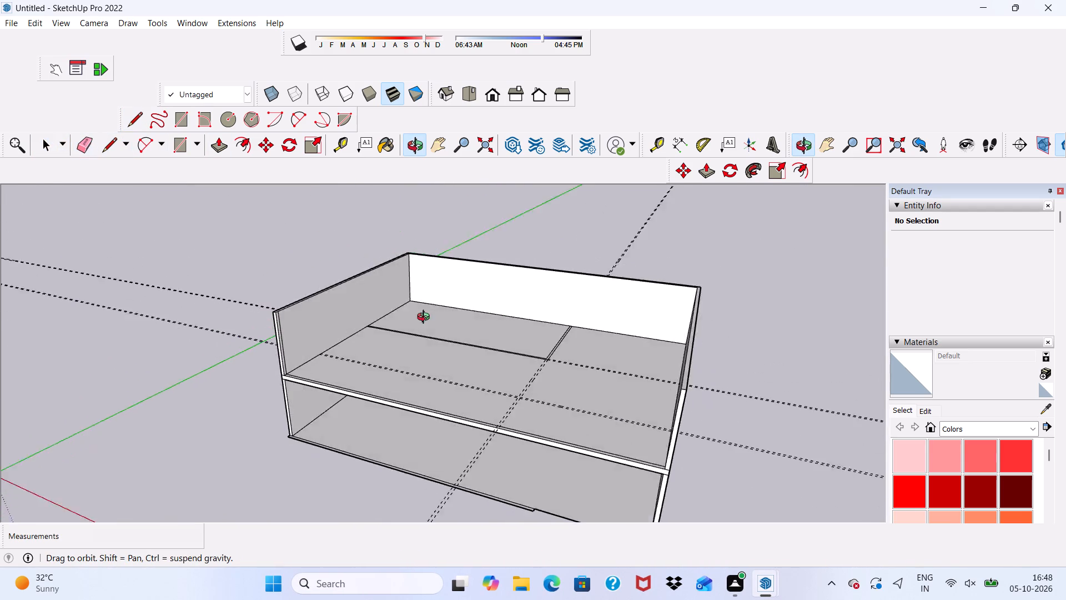
# Examine the partition outline around the crossing of the lengthwise and rear crosswise guides from several angles.
pyautogui.moveTo(426, 318); pyautogui.dragTo(540, 301, button='middle')
pyautogui.scroll(4, 435, 322)
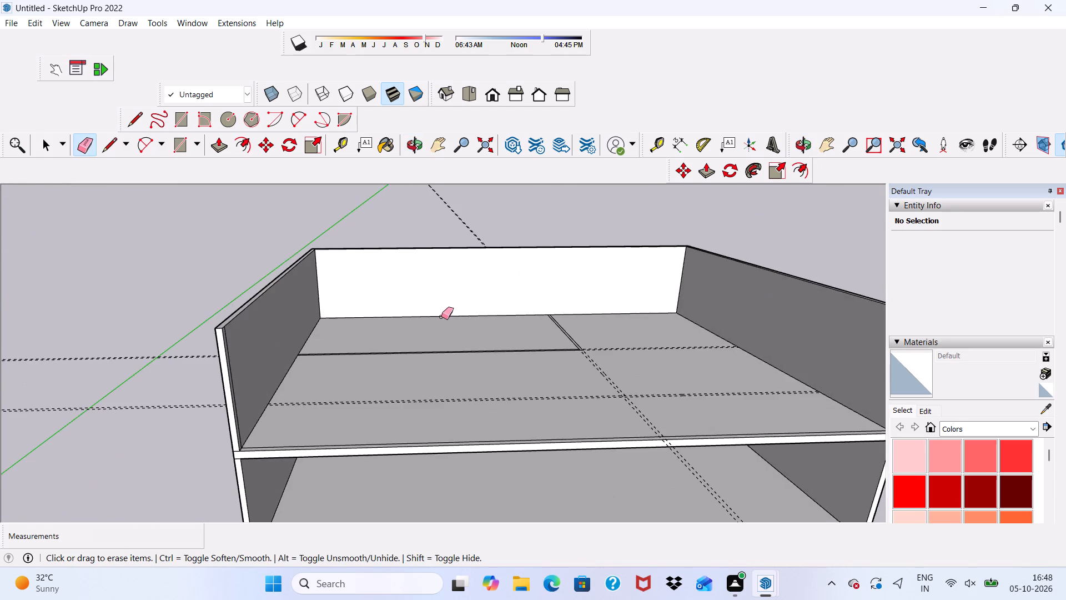
pyautogui.scroll(-2, 441, 317)
pyautogui.press('space')
pyautogui.scroll(7, 432, 249)
pyautogui.scroll(2, 514, 334)
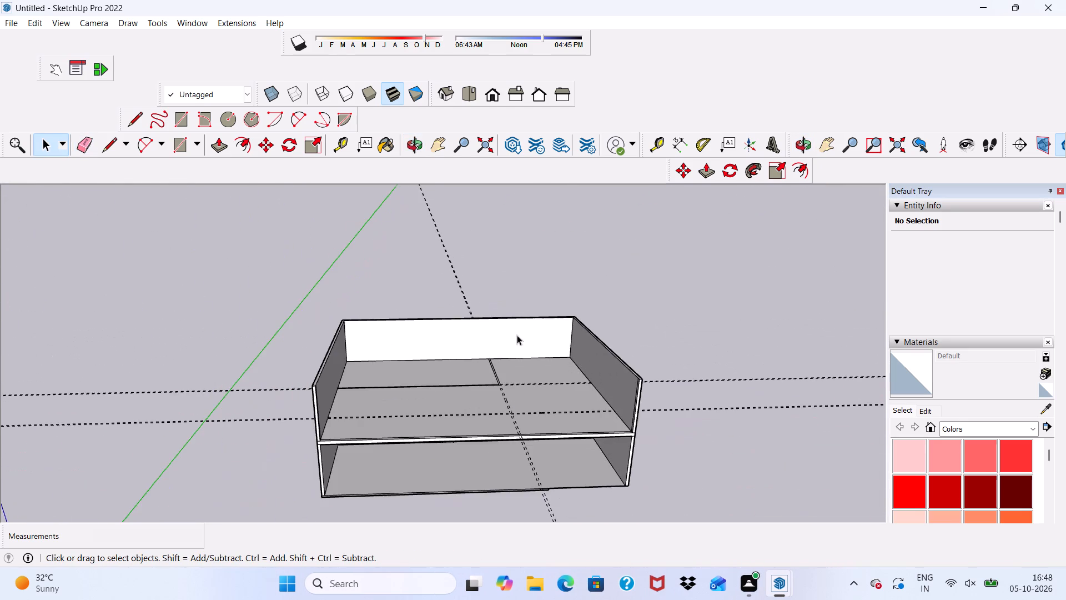
pyautogui.scroll(2, 517, 335)
pyautogui.scroll(1, 531, 402)
pyautogui.moveTo(529, 399); pyautogui.dragTo(480, 414, button='middle')
pyautogui.scroll(5, 491, 412)
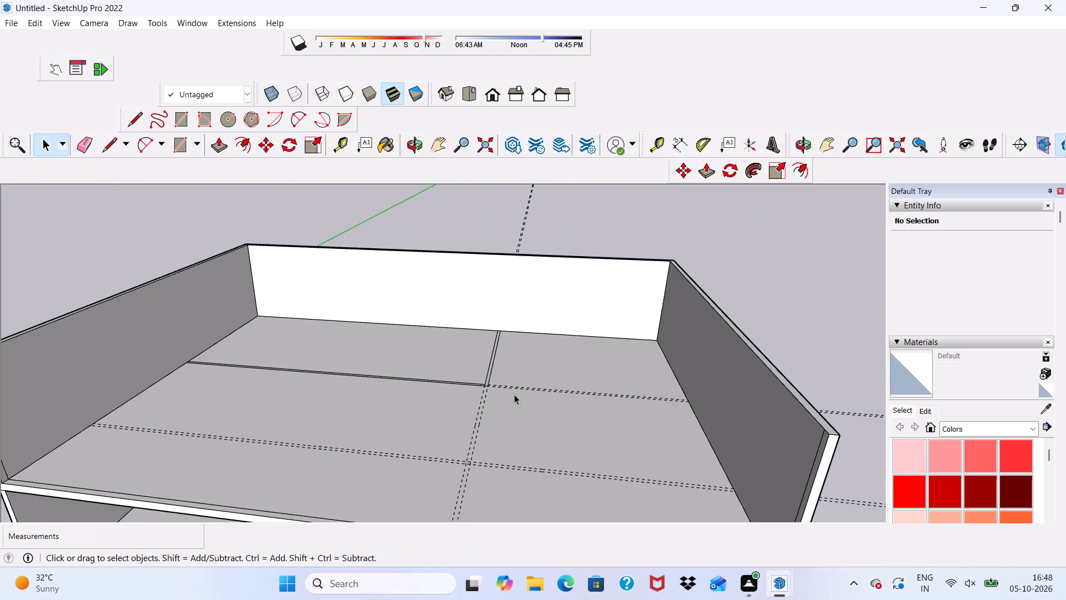
pyautogui.scroll(2, 494, 390)
pyautogui.scroll(-2, 428, 392)
pyautogui.moveTo(426, 405); pyautogui.dragTo(475, 403, button='middle')
pyautogui.scroll(4, 482, 399)
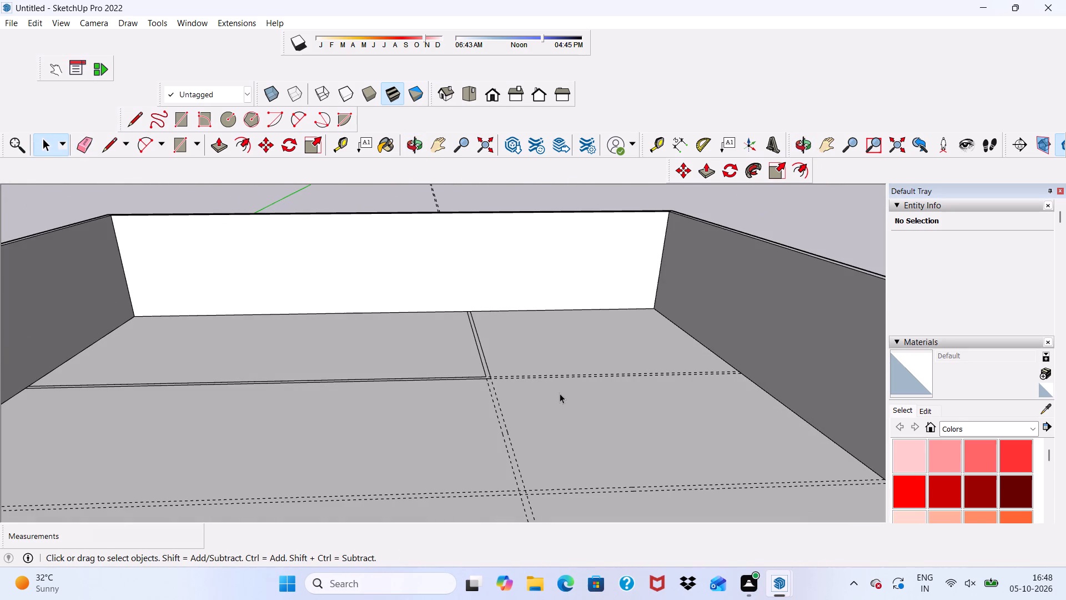
pyautogui.scroll(3, 486, 395)
pyautogui.scroll(-4, 505, 359)
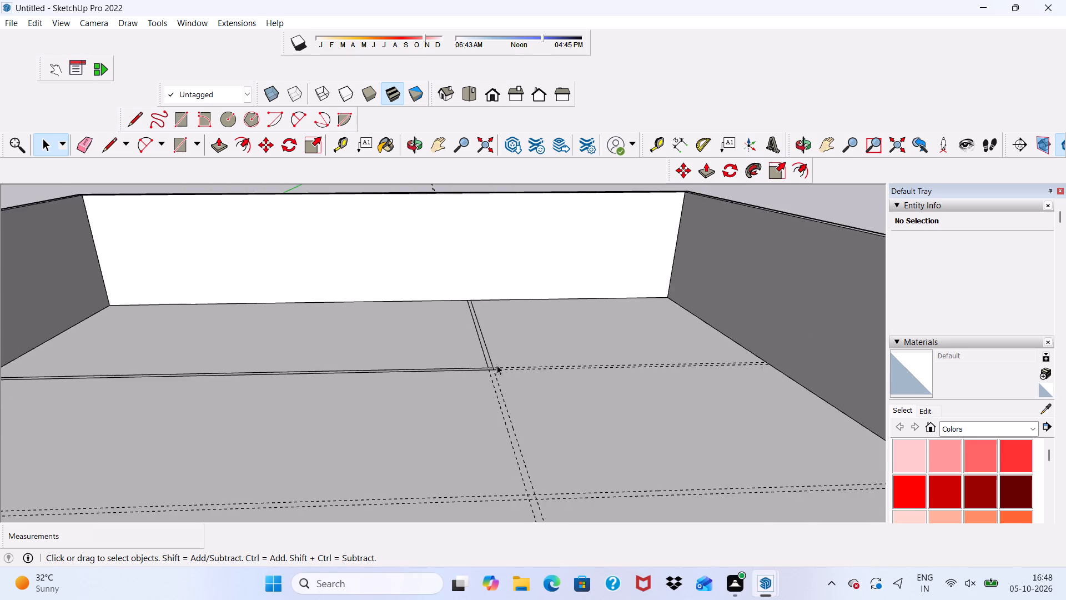
pyautogui.moveTo(487, 369); pyautogui.dragTo(370, 381, button='middle')
pyautogui.middleClick(370, 381)
pyautogui.scroll(1, 466, 392)
pyautogui.scroll(-3, 476, 365)
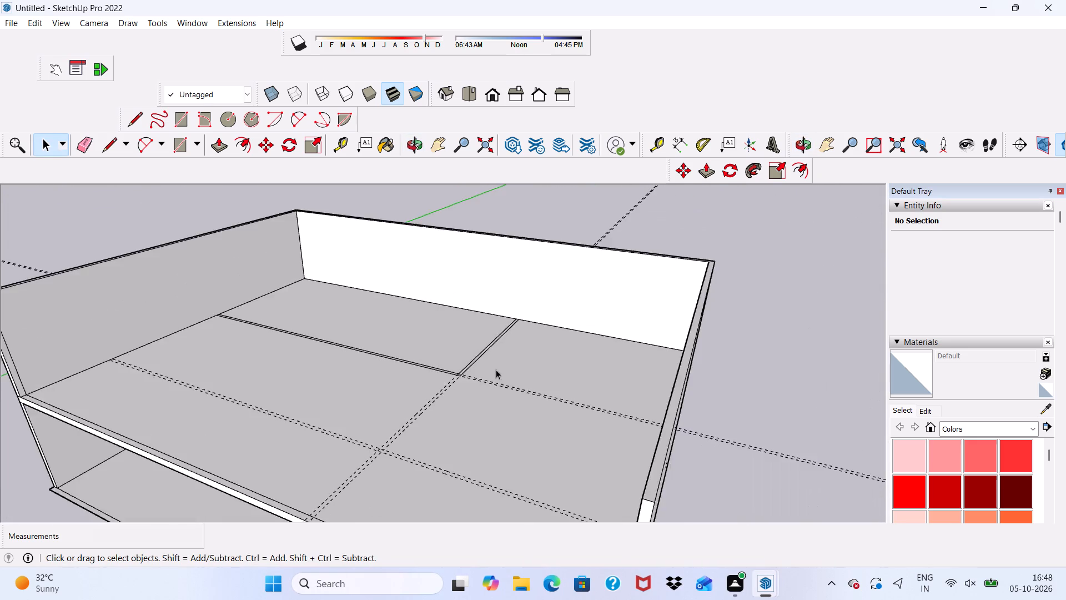
pyautogui.scroll(-4, 496, 369)
pyautogui.scroll(1, 428, 358)
pyautogui.scroll(-2, 420, 371)
pyautogui.moveTo(416, 386); pyautogui.dragTo(510, 374, button='middle')
pyautogui.middleClick(510, 374)
pyautogui.scroll(3, 510, 374)
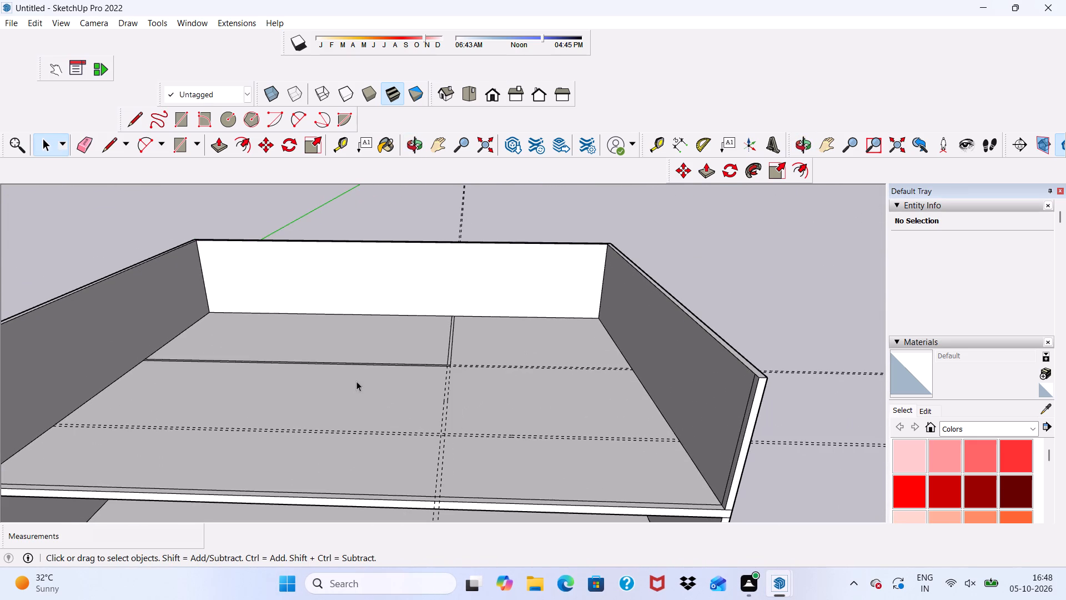
pyautogui.scroll(3, 356, 374)
pyautogui.moveTo(334, 372); pyautogui.dragTo(341, 384, button='middle')
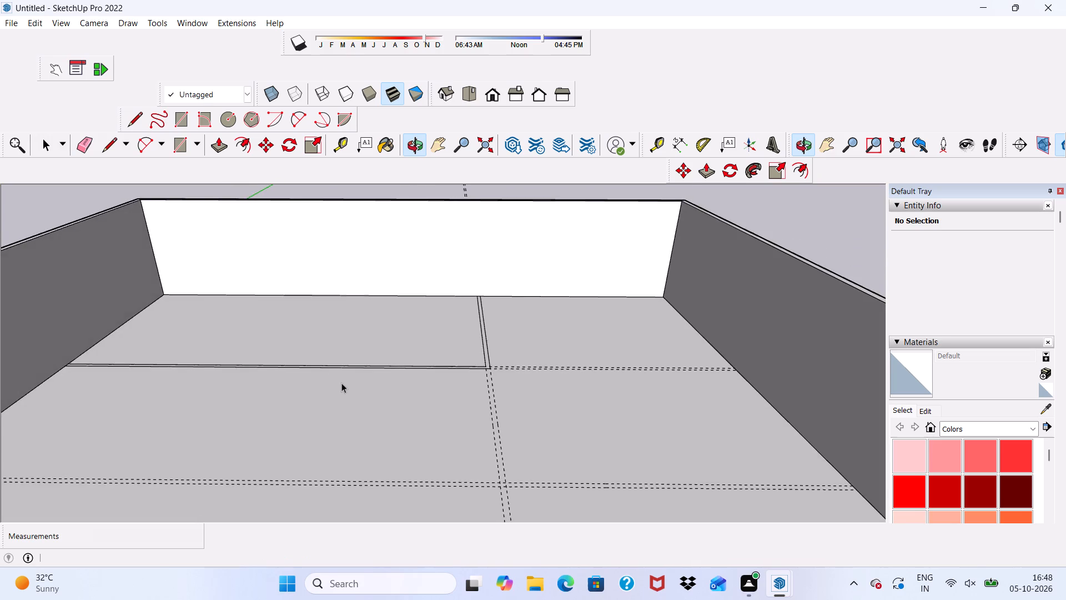
pyautogui.scroll(-1, 340, 370)
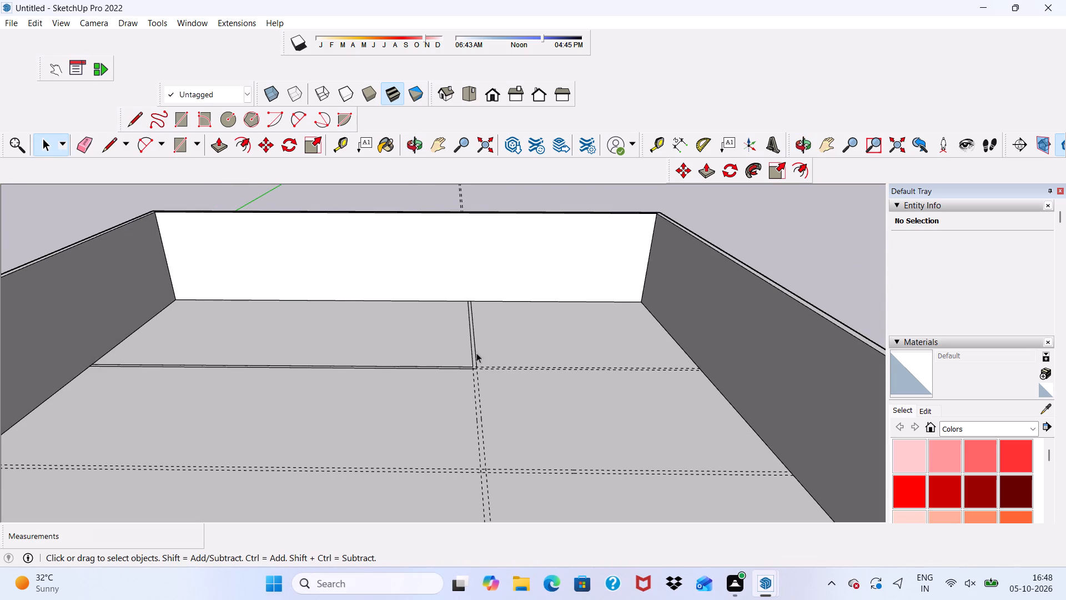
pyautogui.scroll(1, 462, 365)
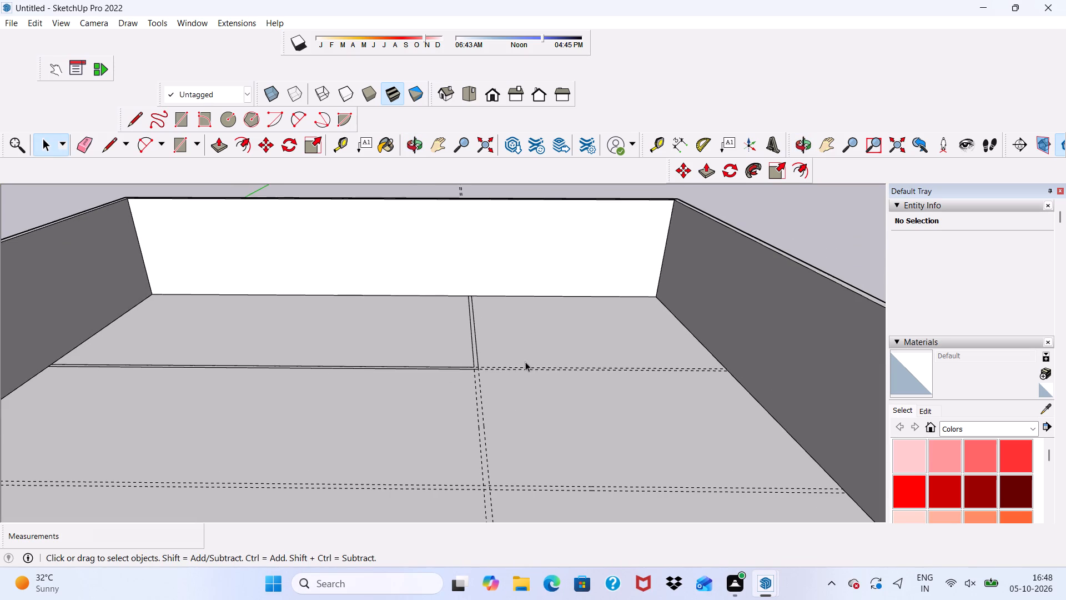
pyautogui.scroll(-3, 499, 377)
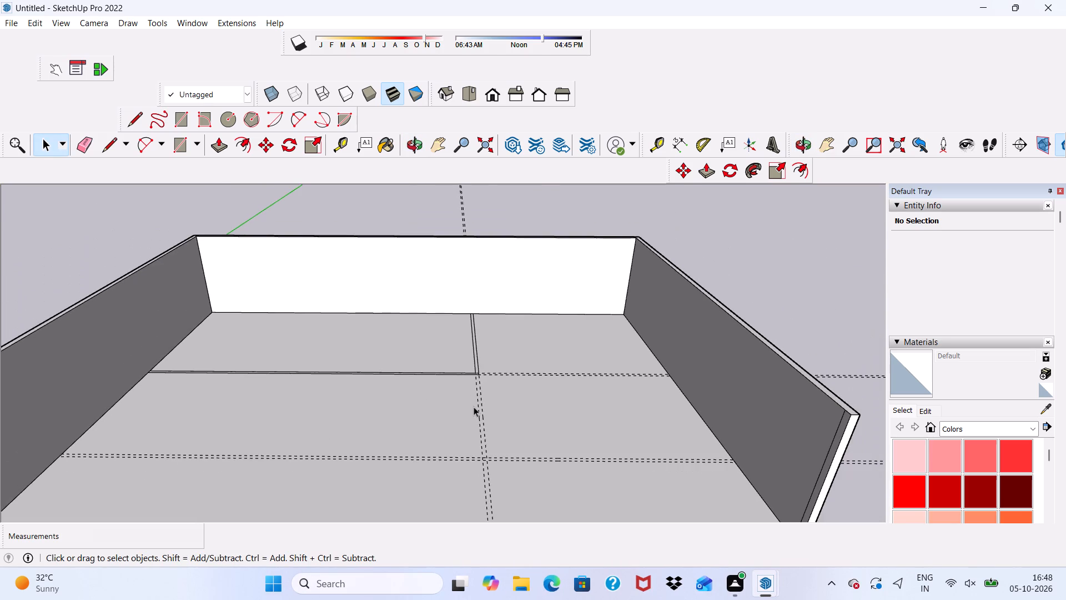
# Draw a line about 29' 3" along the rear crosswise pair's back guide, from the lengthwise partition outline to the right side wall.
pyautogui.moveTo(474, 407); pyautogui.dragTo(415, 419, button='middle')
pyautogui.scroll(4, 499, 367)
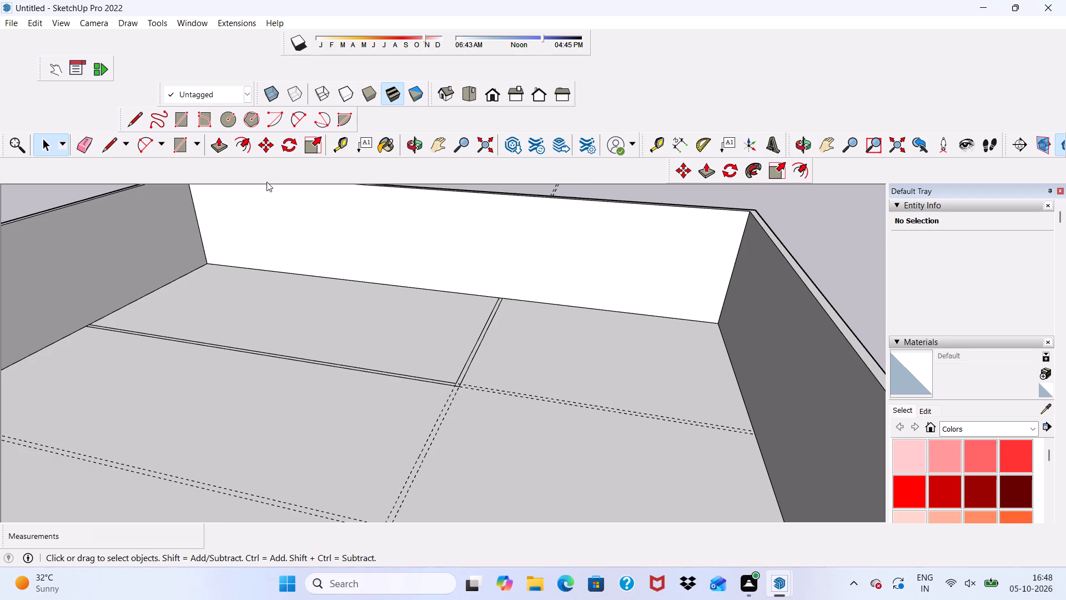
pyautogui.click(127, 126)
pyautogui.scroll(7, 562, 402)
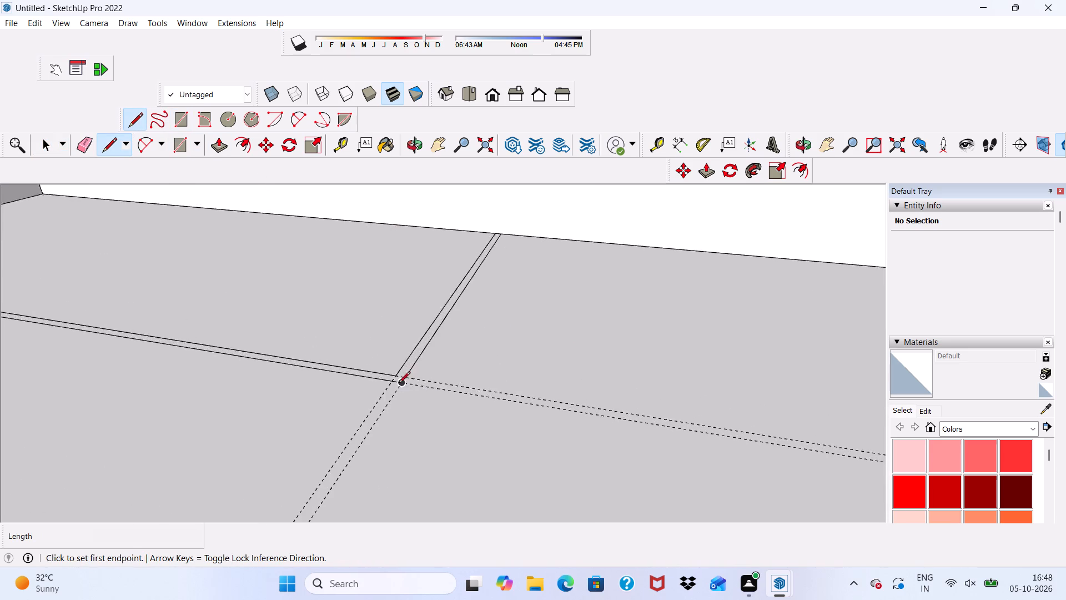
pyautogui.scroll(6, 399, 384)
pyautogui.moveTo(415, 377); pyautogui.dragTo(421, 380)
pyautogui.scroll(-2, 518, 386)
pyautogui.scroll(1, 549, 402)
pyautogui.scroll(-5, 562, 408)
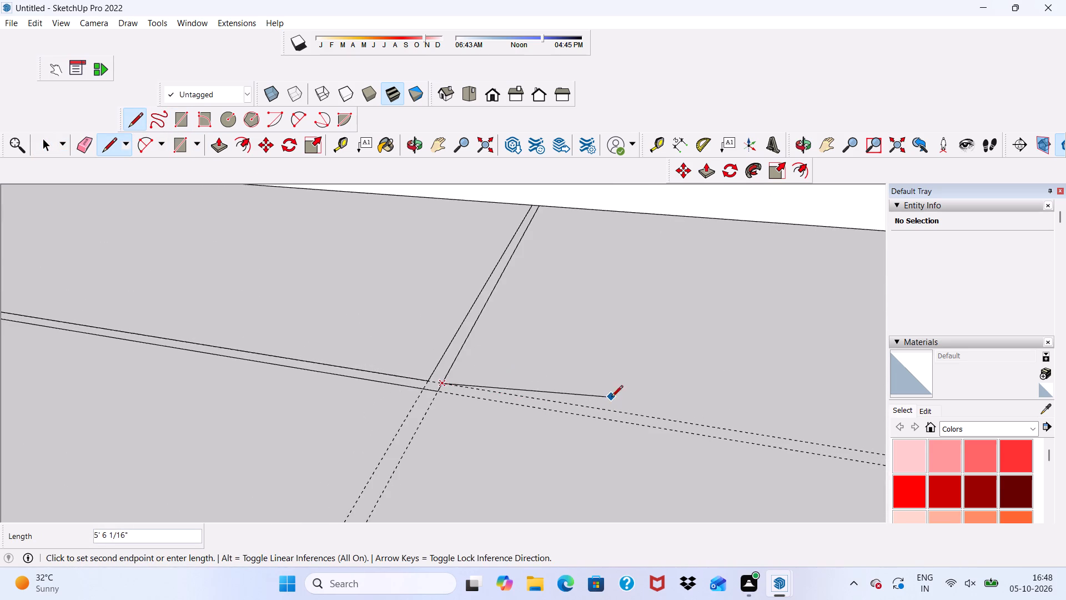
pyautogui.scroll(-5, 611, 398)
pyautogui.scroll(2, 693, 409)
pyautogui.scroll(-8, 698, 417)
pyautogui.scroll(3, 786, 432)
pyautogui.scroll(-8, 651, 376)
pyautogui.scroll(1, 519, 408)
pyautogui.scroll(-1, 532, 425)
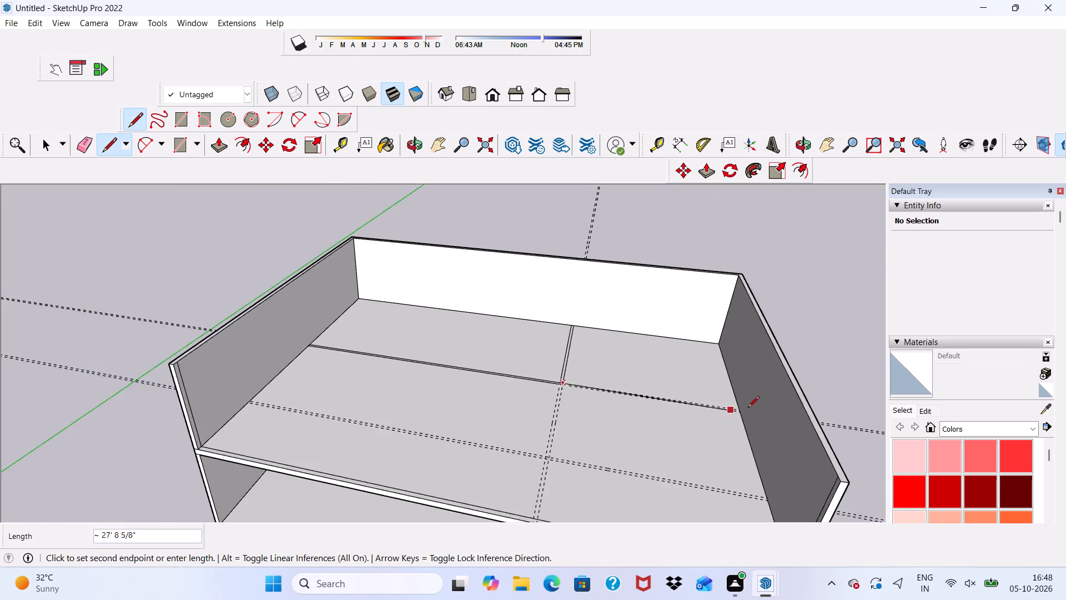
pyautogui.scroll(20, 742, 407)
pyautogui.scroll(2, 742, 407)
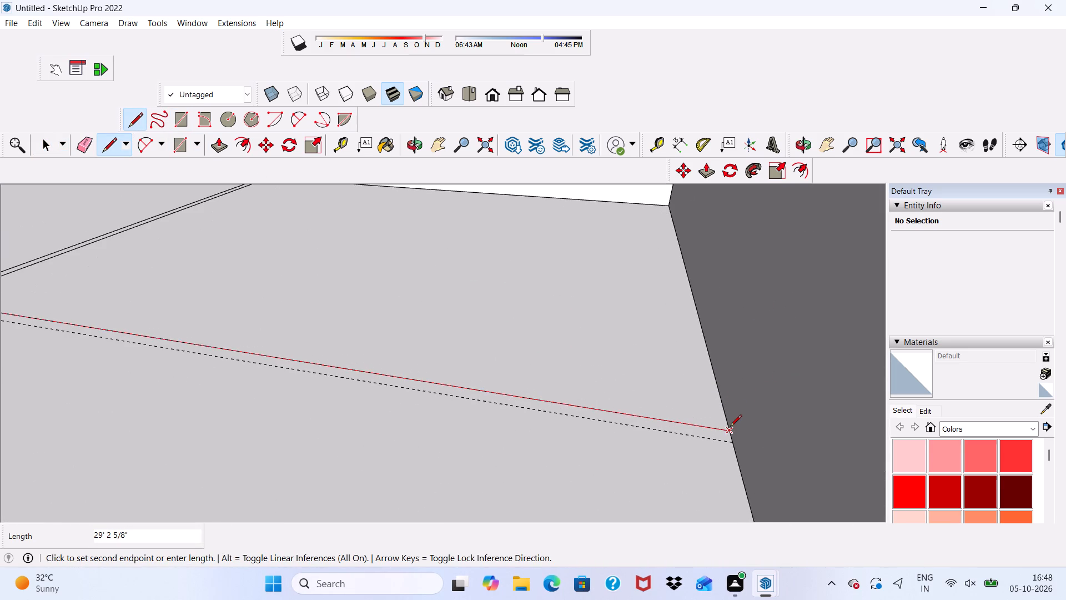
pyautogui.click(730, 427)
# Draw the parallel partition line along the rear crosswise pair's front guide, from the lengthwise partition to the right side wall.
pyautogui.scroll(-2, 285, 382)
pyautogui.scroll(3, 6, 315)
pyautogui.scroll(-10, 247, 330)
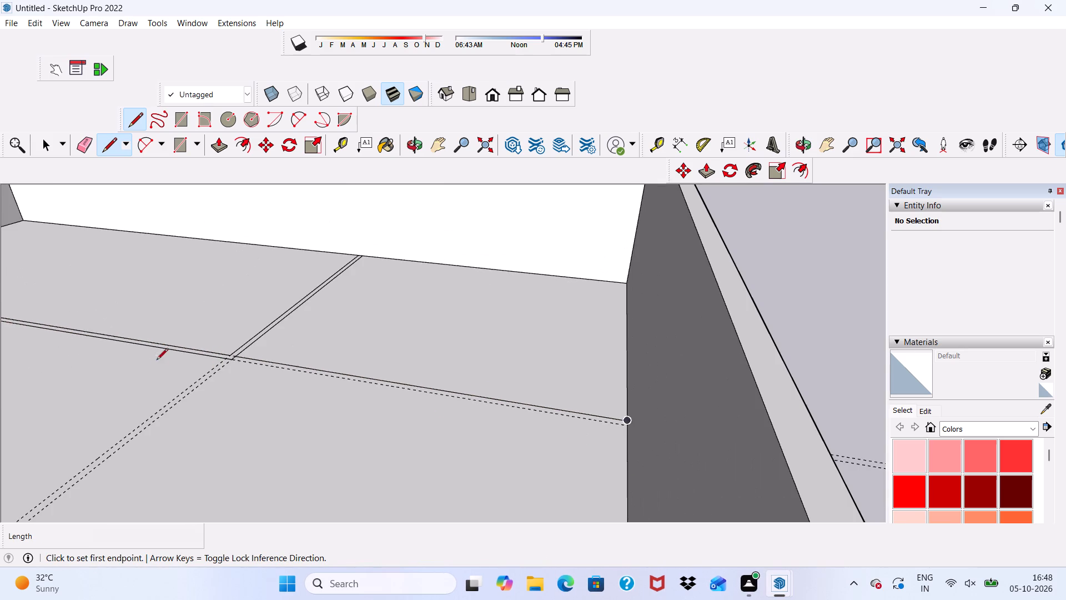
pyautogui.scroll(5, 154, 362)
pyautogui.scroll(-1, 279, 372)
pyautogui.scroll(7, 279, 372)
pyautogui.moveTo(264, 357); pyautogui.dragTo(269, 357)
pyautogui.scroll(-11, 449, 378)
pyautogui.scroll(1, 565, 428)
pyautogui.scroll(-3, 574, 433)
pyautogui.scroll(1, 536, 439)
pyautogui.scroll(-7, 534, 441)
pyautogui.scroll(2, 700, 462)
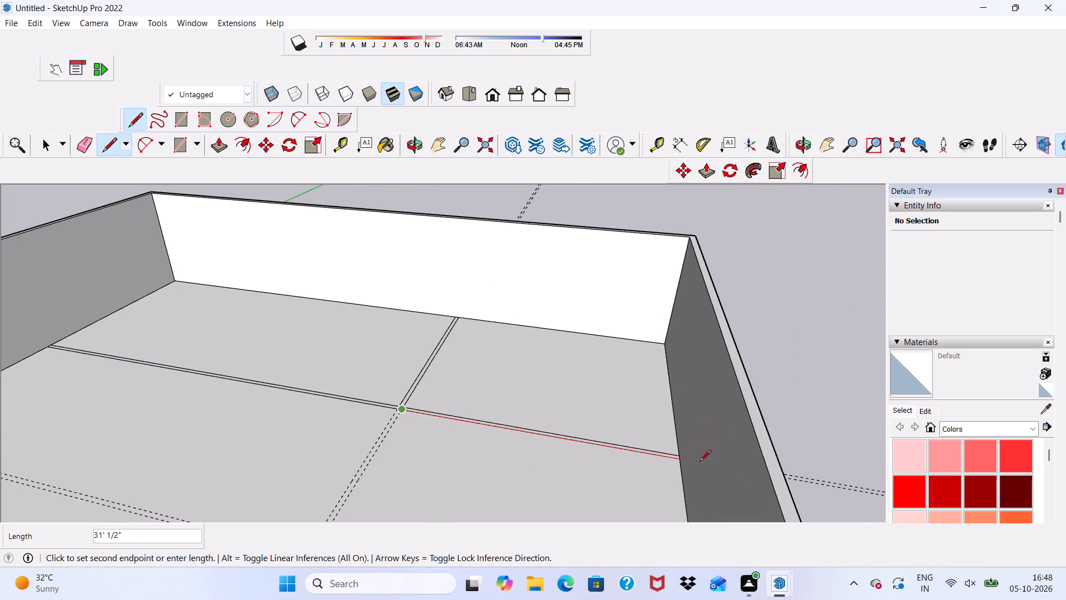
pyautogui.scroll(8, 700, 462)
pyautogui.click(696, 463)
pyautogui.scroll(-8, 454, 434)
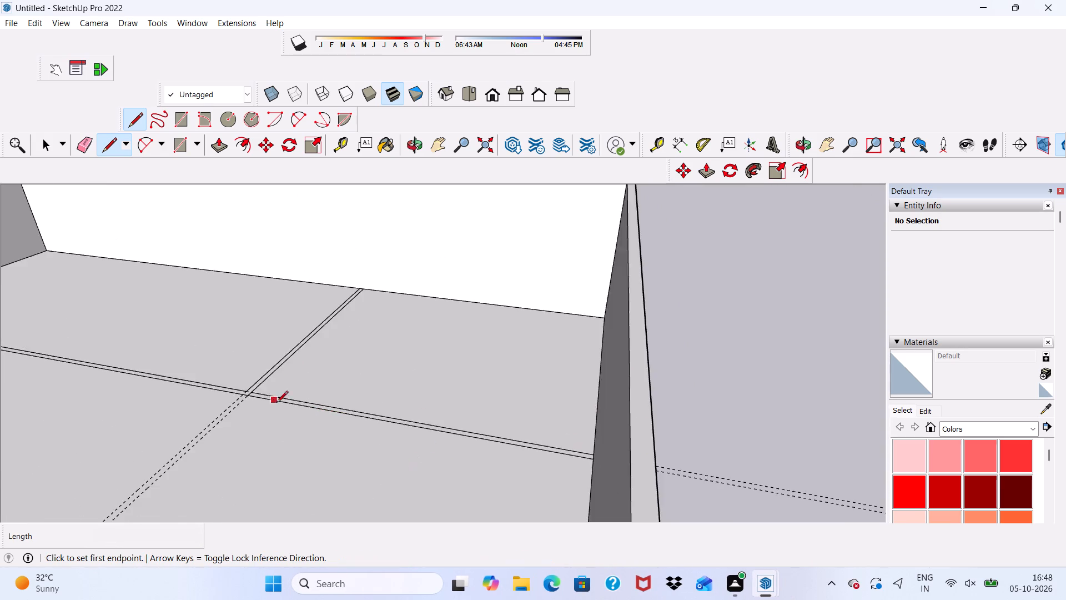
pyautogui.scroll(-8, 276, 403)
pyautogui.press('space')
# Examine the extended partition outline and the remaining guides across the first floor from different angles.
pyautogui.scroll(-2, 294, 387)
pyautogui.moveTo(301, 389); pyautogui.dragTo(407, 408, button='middle')
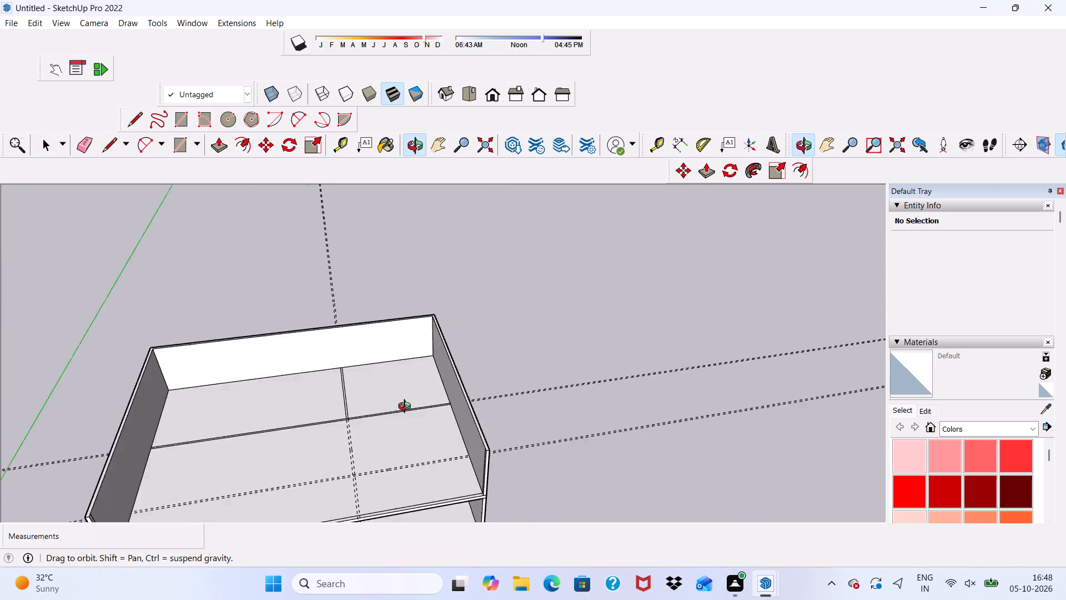
pyautogui.moveTo(407, 408); pyautogui.dragTo(395, 373, button='middle')
pyautogui.scroll(3, 381, 462)
pyautogui.scroll(4, 292, 411)
pyautogui.scroll(-1, 288, 397)
pyautogui.moveTo(288, 397); pyautogui.dragTo(352, 376, button='middle')
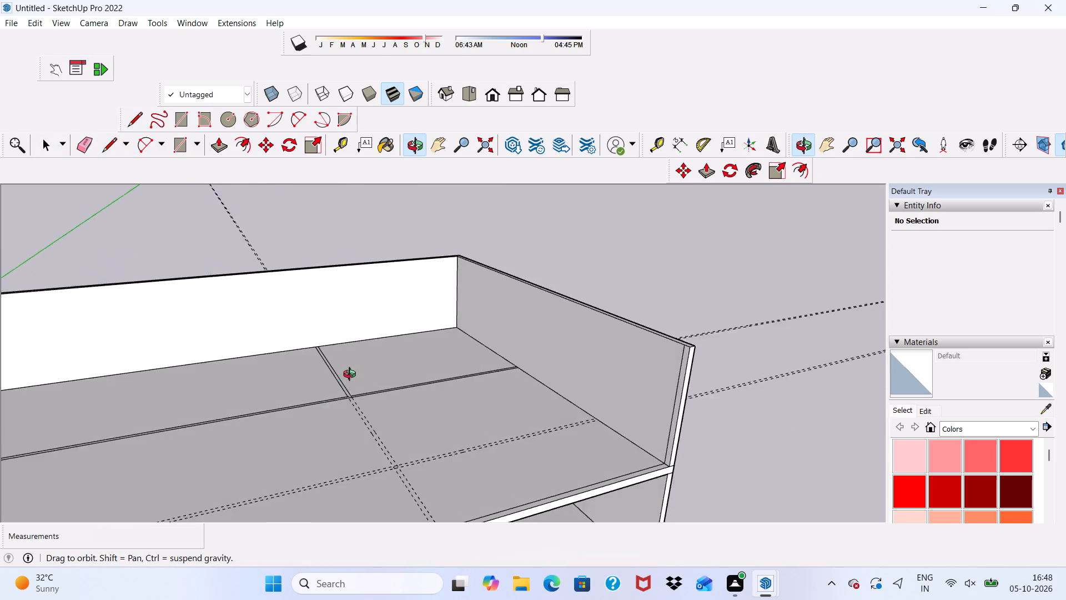
pyautogui.moveTo(352, 376); pyautogui.dragTo(281, 371, button='middle')
pyautogui.scroll(2, 388, 416)
pyautogui.scroll(-1, 350, 435)
pyautogui.scroll(1, 323, 453)
pyautogui.scroll(-3, 308, 463)
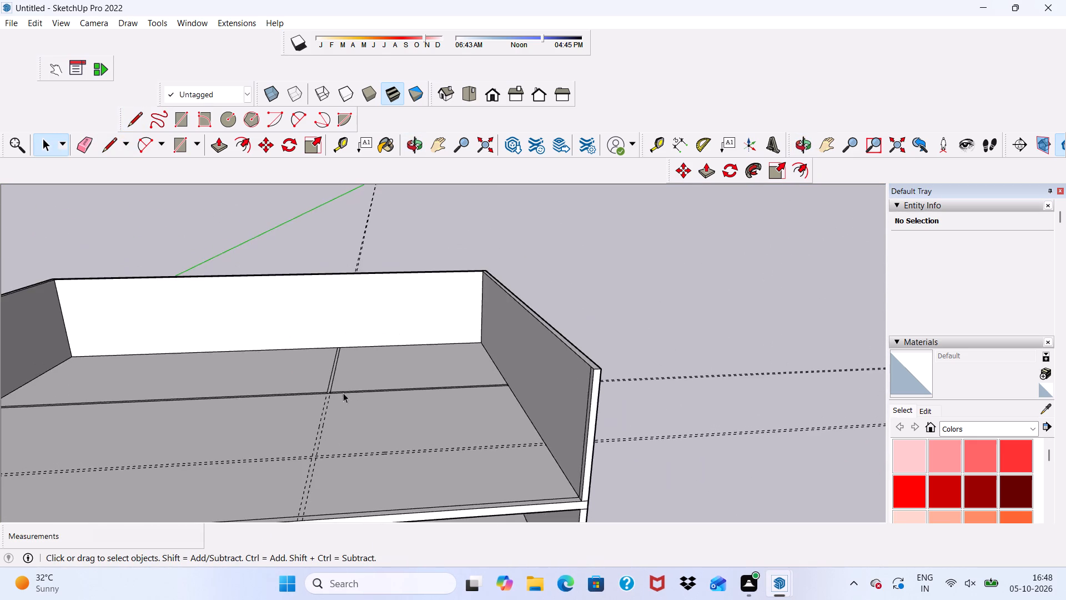
pyautogui.scroll(-7, 452, 373)
pyautogui.moveTo(467, 407); pyautogui.dragTo(419, 379, button='middle')
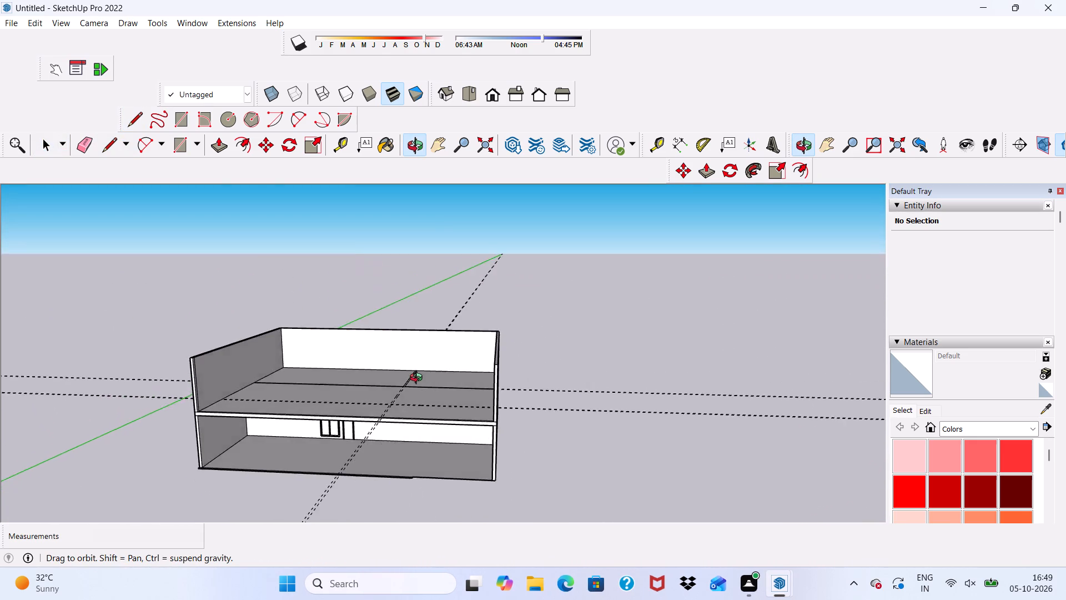
pyautogui.moveTo(419, 379); pyautogui.dragTo(450, 378, button='middle')
pyautogui.scroll(4, 350, 405)
pyautogui.moveTo(406, 380); pyautogui.dragTo(454, 419, button='middle')
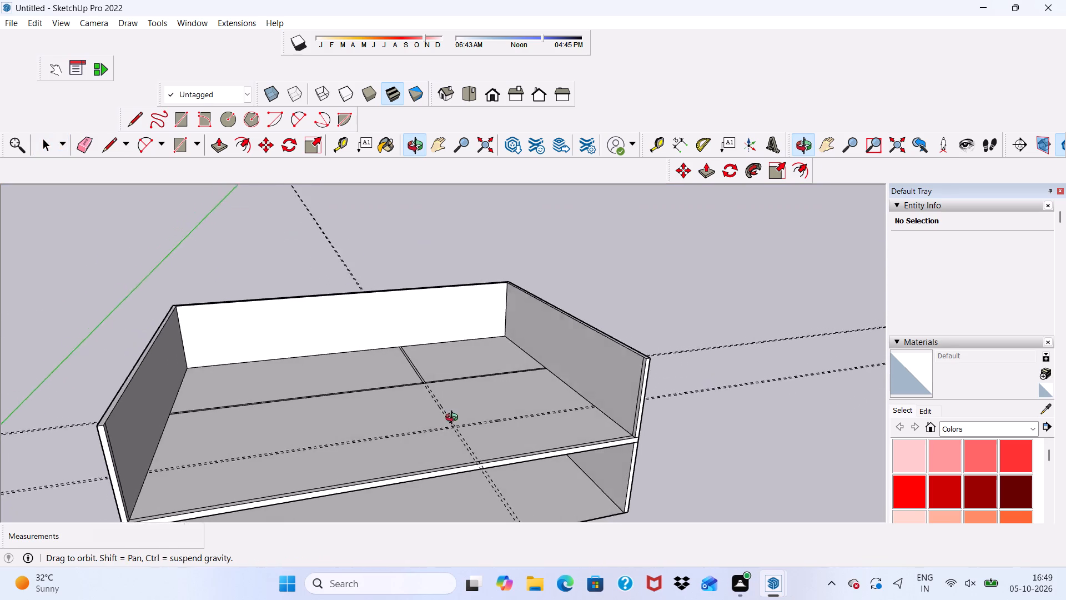
pyautogui.moveTo(454, 419); pyautogui.dragTo(447, 418, button='middle')
pyautogui.scroll(3, 493, 279)
pyautogui.scroll(-2, 494, 282)
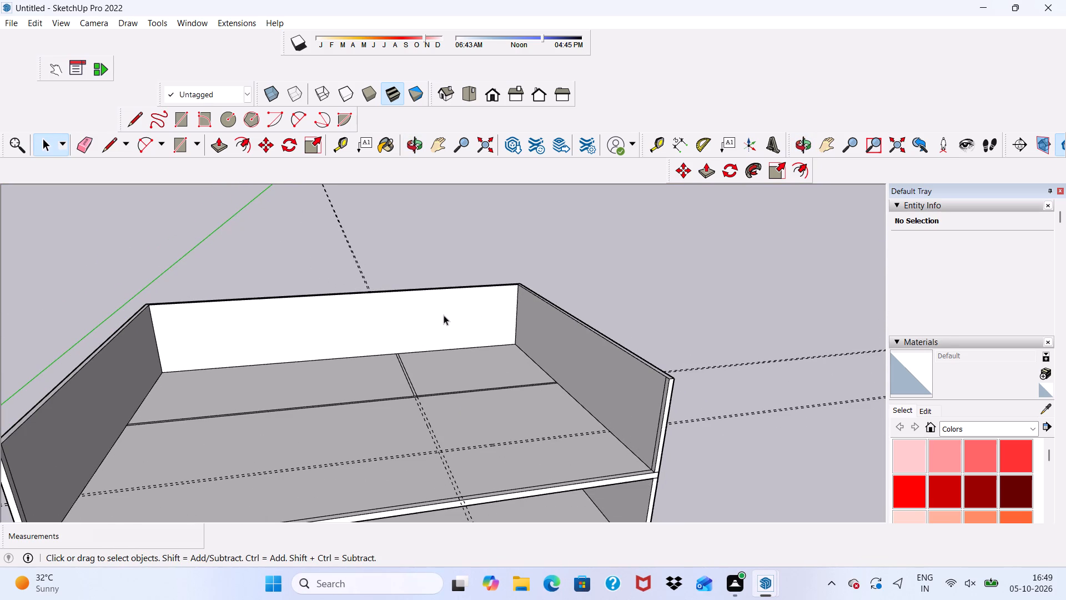
pyautogui.scroll(-1, 433, 339)
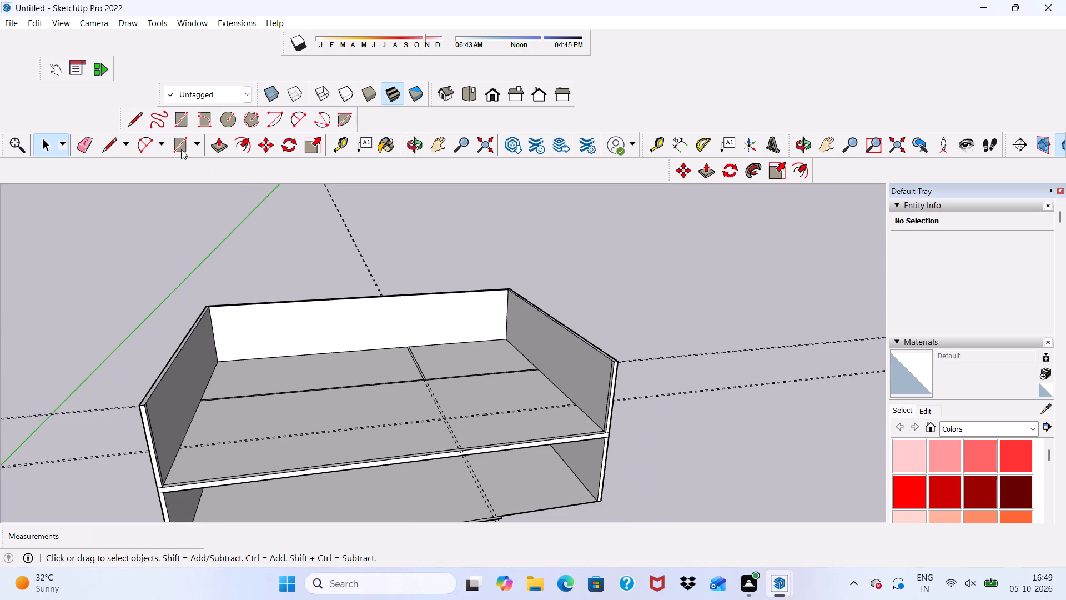
# Draw a line along the lengthwise pair's right guide, from the rear partition's front edge to the front crosswise pair's back guide.
pyautogui.click(136, 116)
pyautogui.scroll(8, 440, 378)
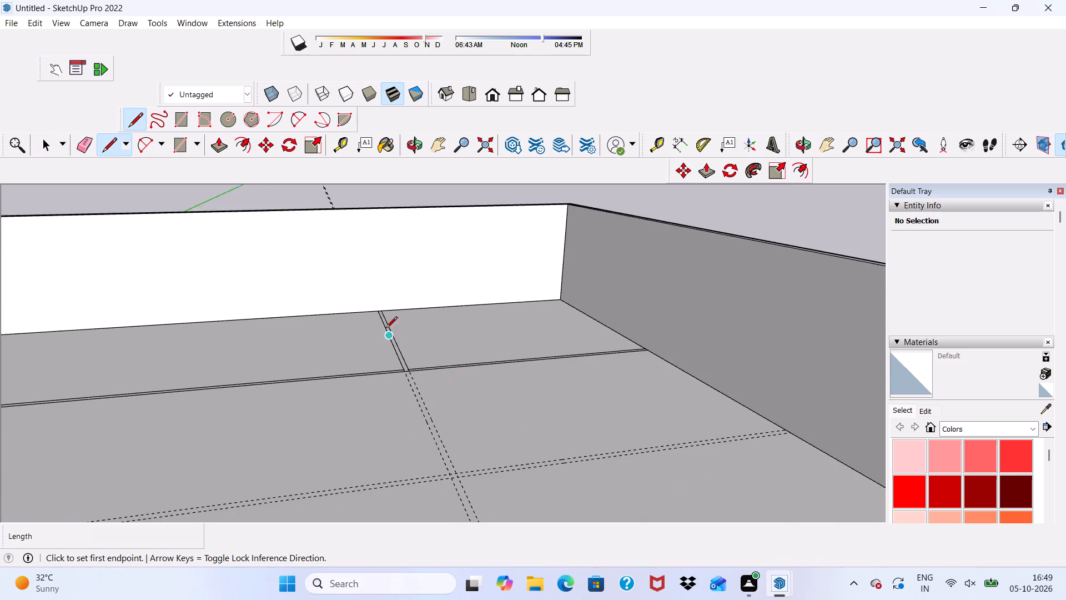
pyautogui.scroll(10, 386, 329)
pyautogui.click(417, 388)
pyautogui.scroll(-5, 426, 408)
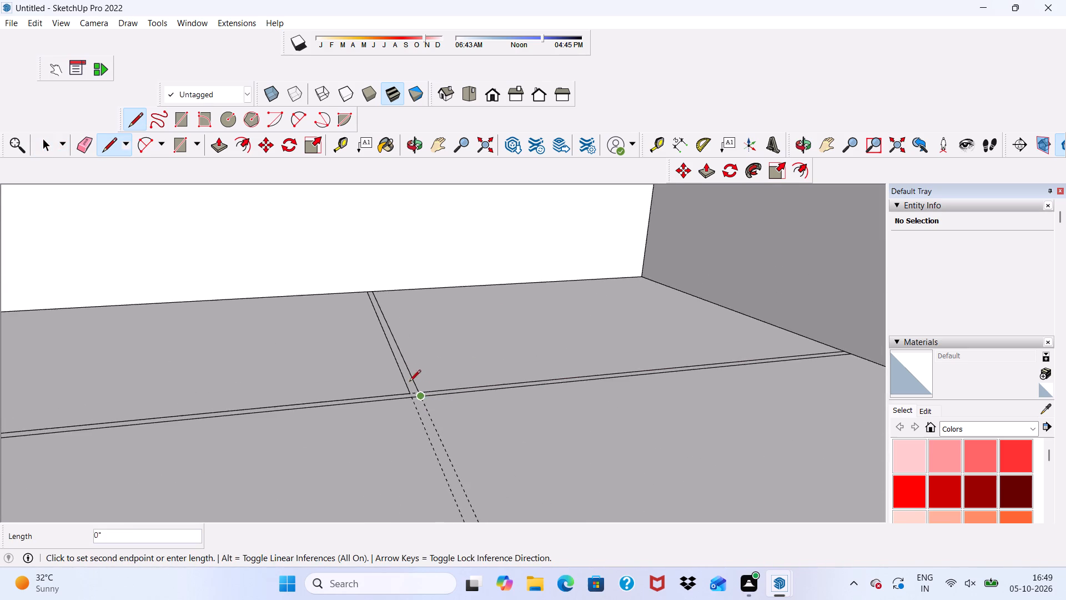
pyautogui.scroll(-9, 409, 382)
pyautogui.scroll(1, 423, 344)
pyautogui.scroll(-11, 424, 344)
pyautogui.scroll(14, 470, 459)
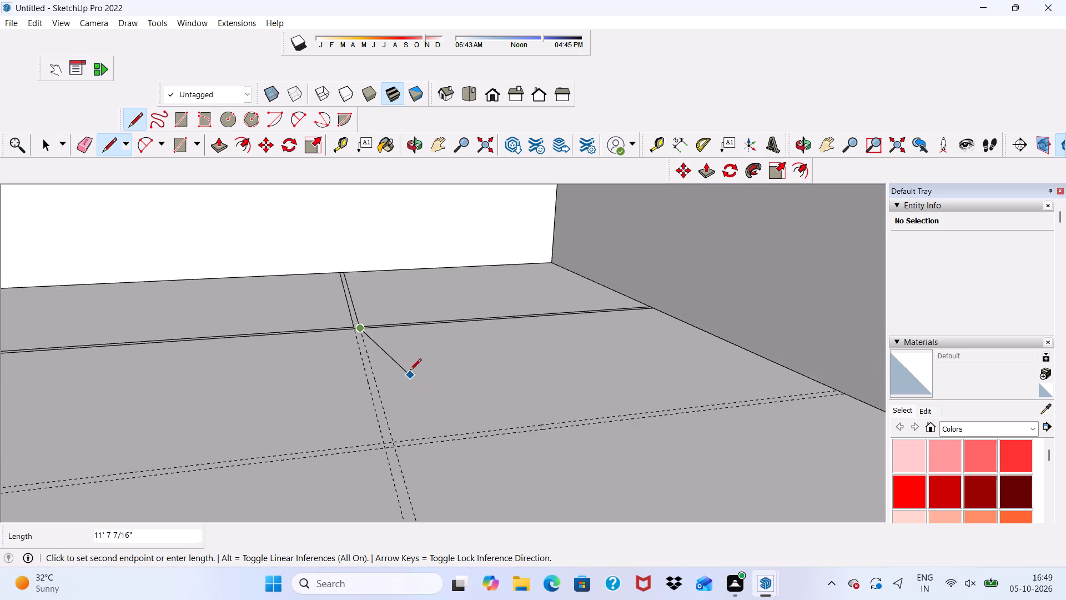
pyautogui.scroll(9, 410, 371)
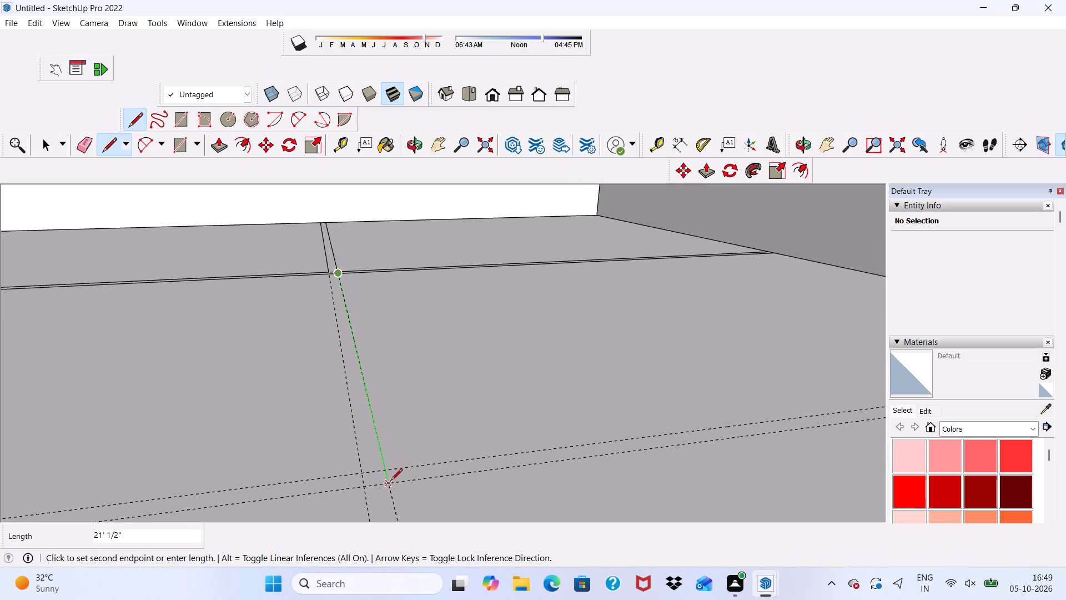
pyautogui.click(385, 467)
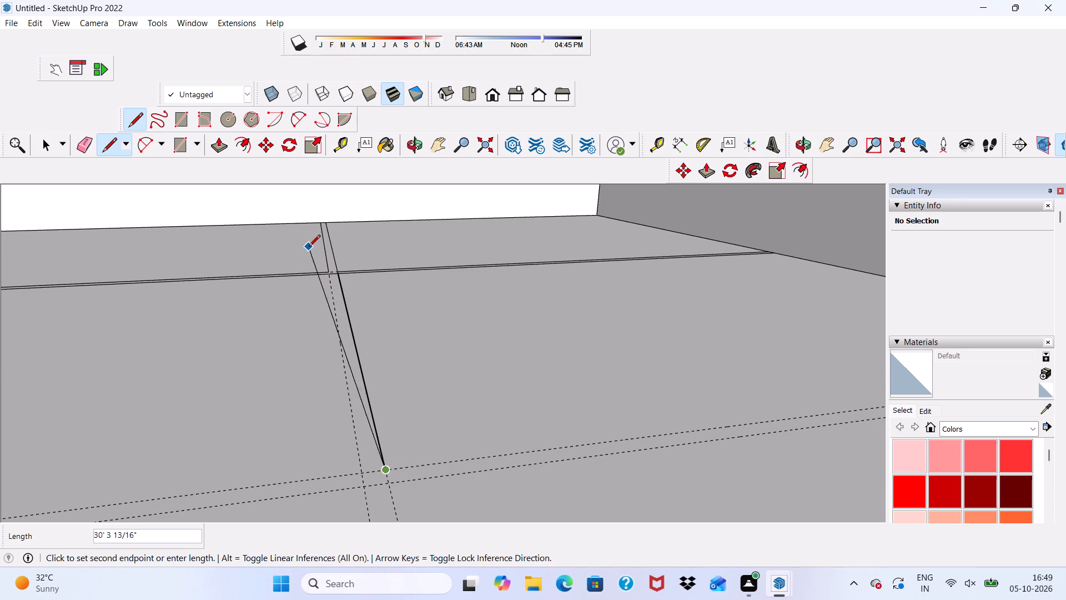
# Continue the line about 29' 3" along the front crosswise pair's back guide to the right side wall.
pyautogui.scroll(1, 486, 439)
pyautogui.scroll(-15, 524, 432)
pyautogui.scroll(2, 763, 382)
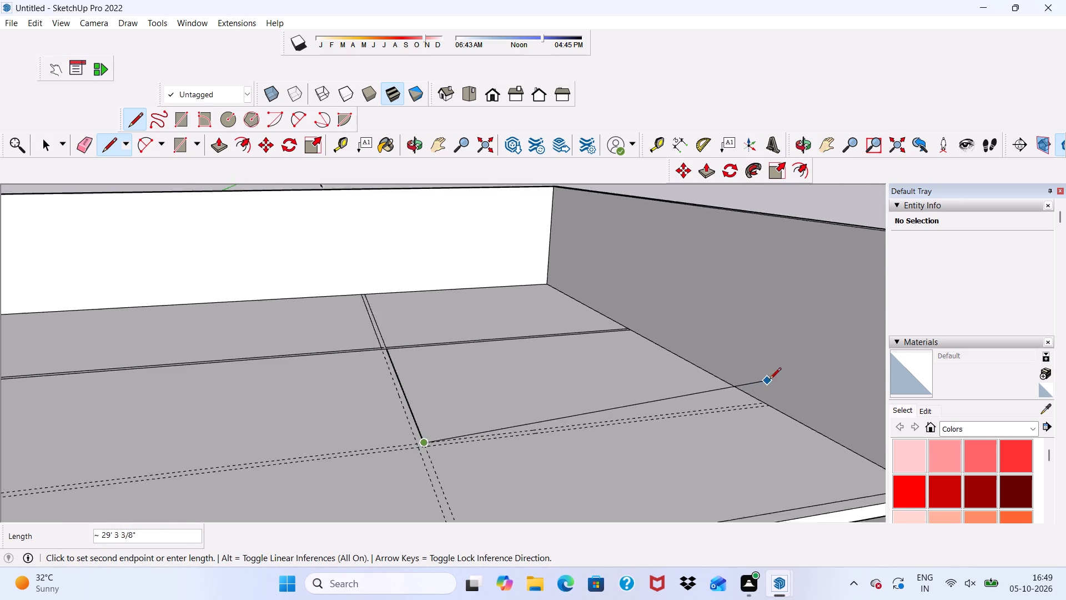
pyautogui.scroll(10, 770, 380)
pyautogui.scroll(-1, 751, 393)
pyautogui.scroll(4, 751, 393)
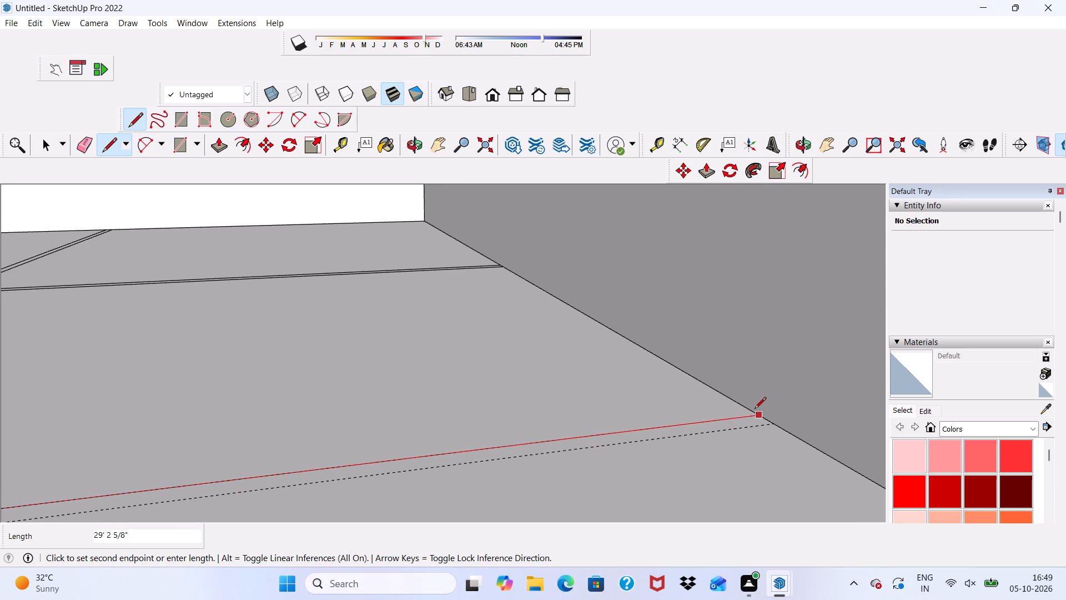
pyautogui.click(755, 409)
# Draw a line about 29' 10" along the front crosswise pair's front guide, from the right side wall just past the lengthwise pair's left guide.
pyautogui.scroll(4, 769, 429)
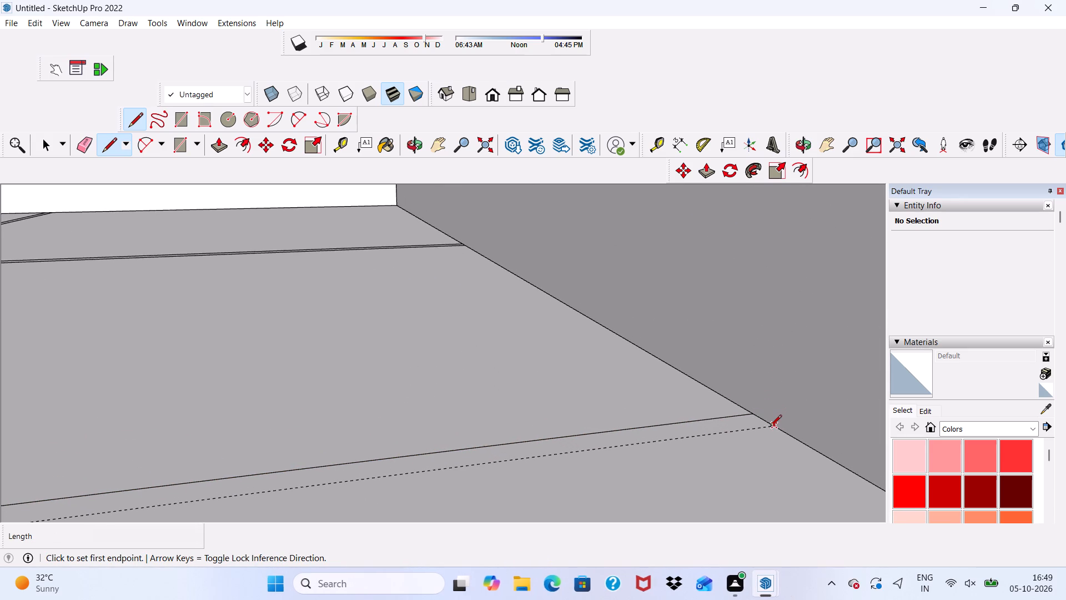
pyautogui.click(770, 427)
pyautogui.scroll(-9, 684, 417)
pyautogui.scroll(2, 597, 419)
pyautogui.scroll(-14, 598, 421)
pyautogui.scroll(4, 235, 491)
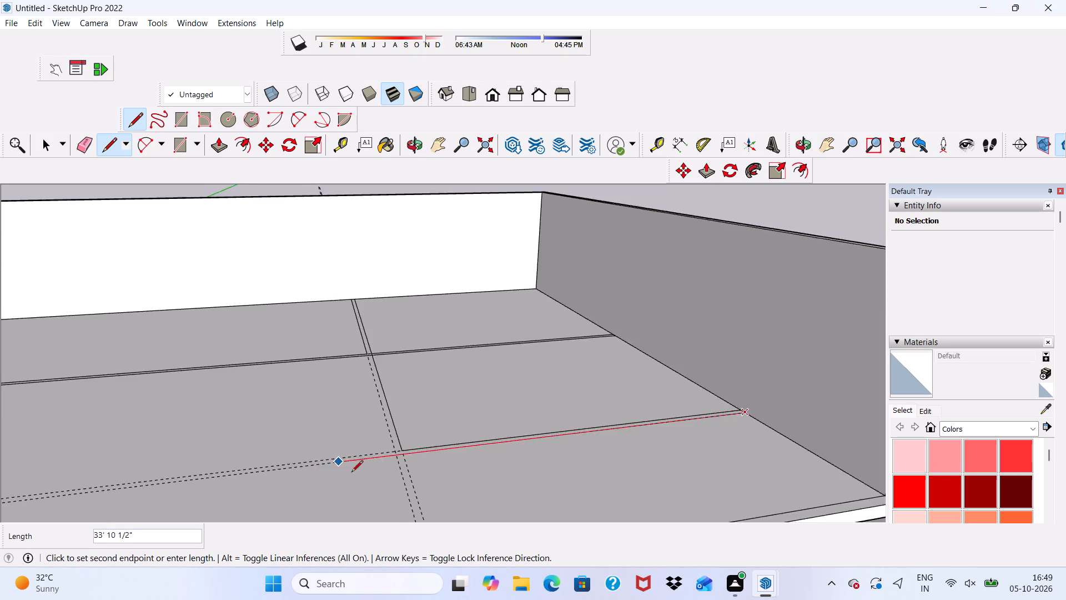
pyautogui.scroll(13, 351, 473)
pyautogui.click(377, 449)
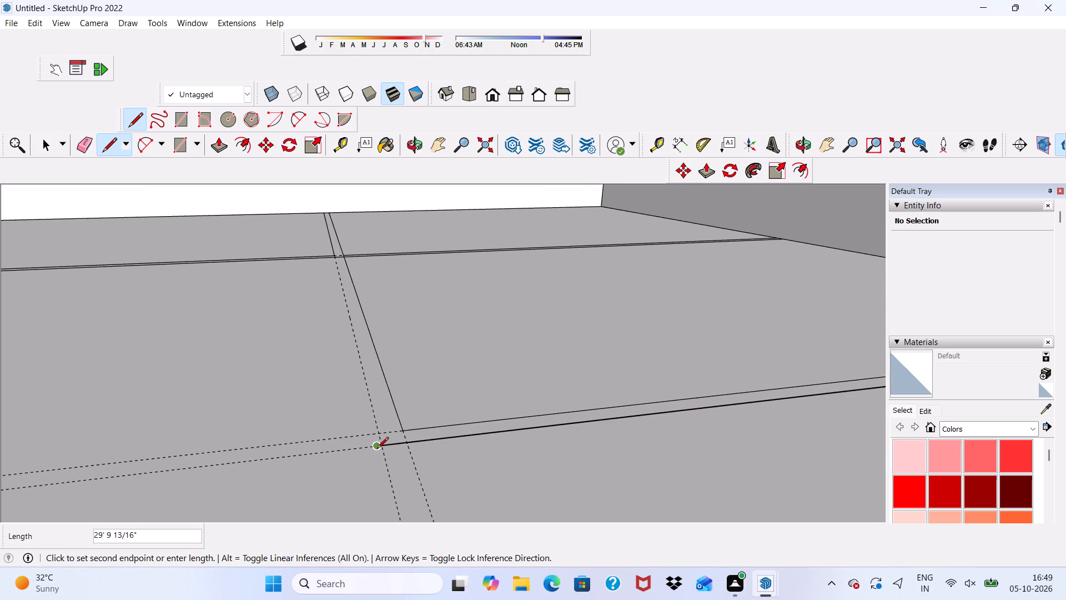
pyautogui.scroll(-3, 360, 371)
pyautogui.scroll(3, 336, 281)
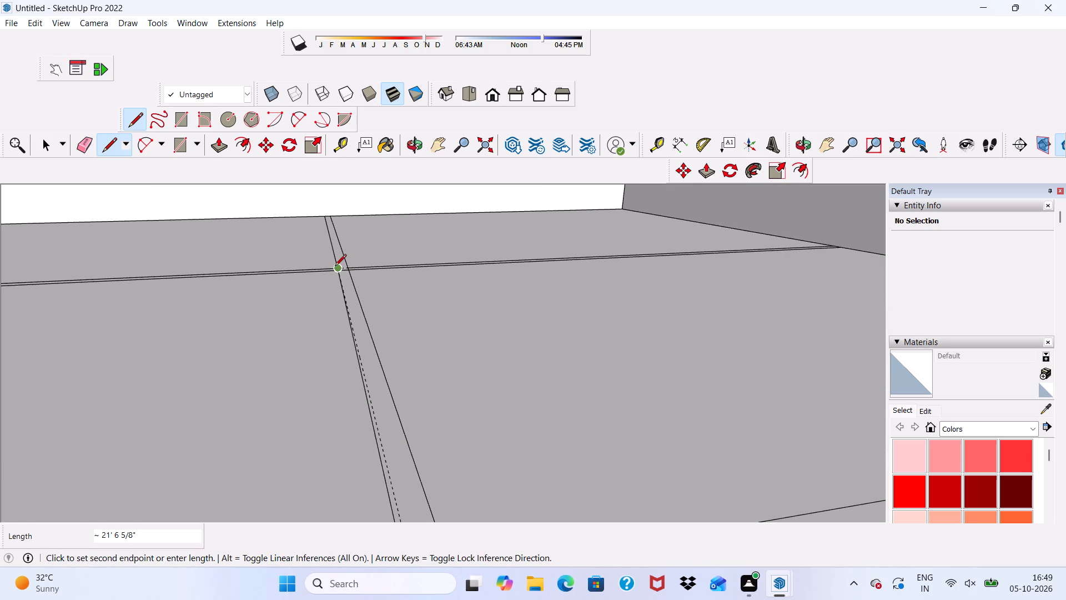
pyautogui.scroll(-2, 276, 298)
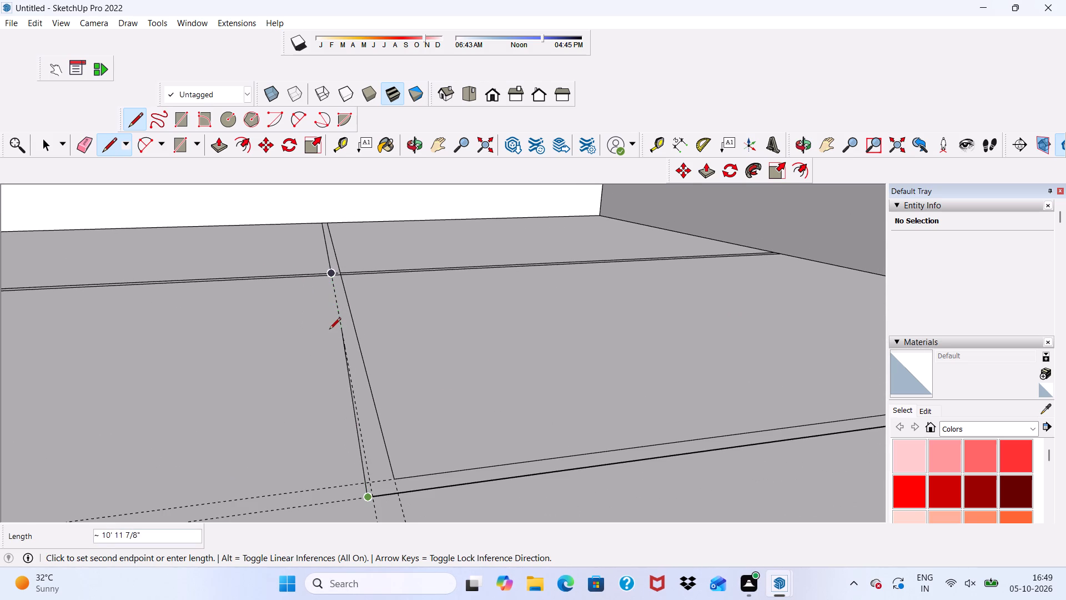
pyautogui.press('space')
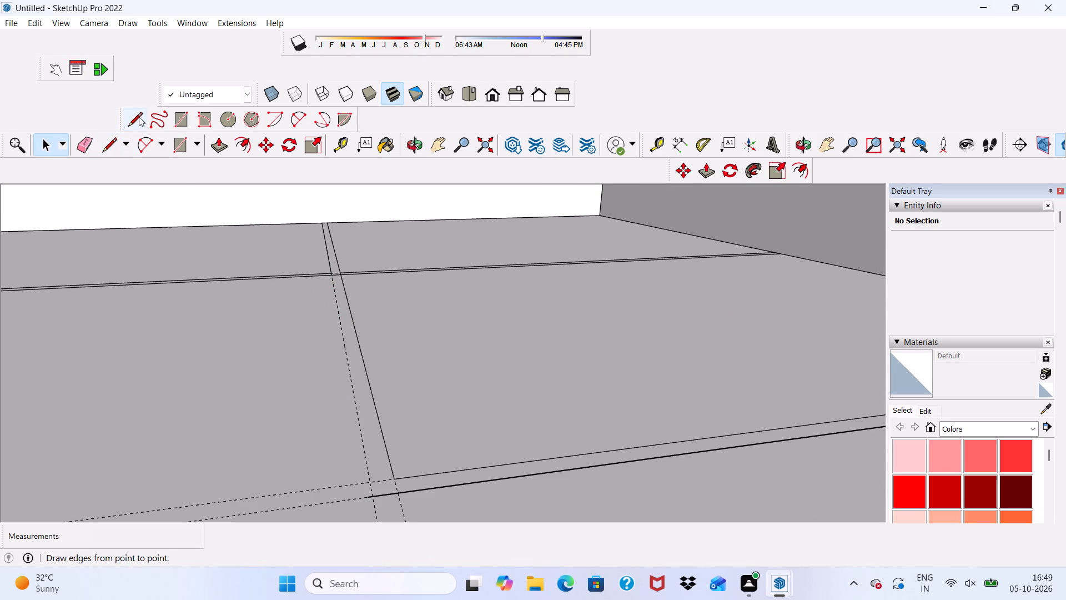
# Draw a line about 21' 7" along the lengthwise pair's left guide, from the rear partition's front edge to the front crosswise partition's front line.
pyautogui.click(111, 148)
pyautogui.scroll(4, 186, 344)
pyautogui.scroll(1, 306, 269)
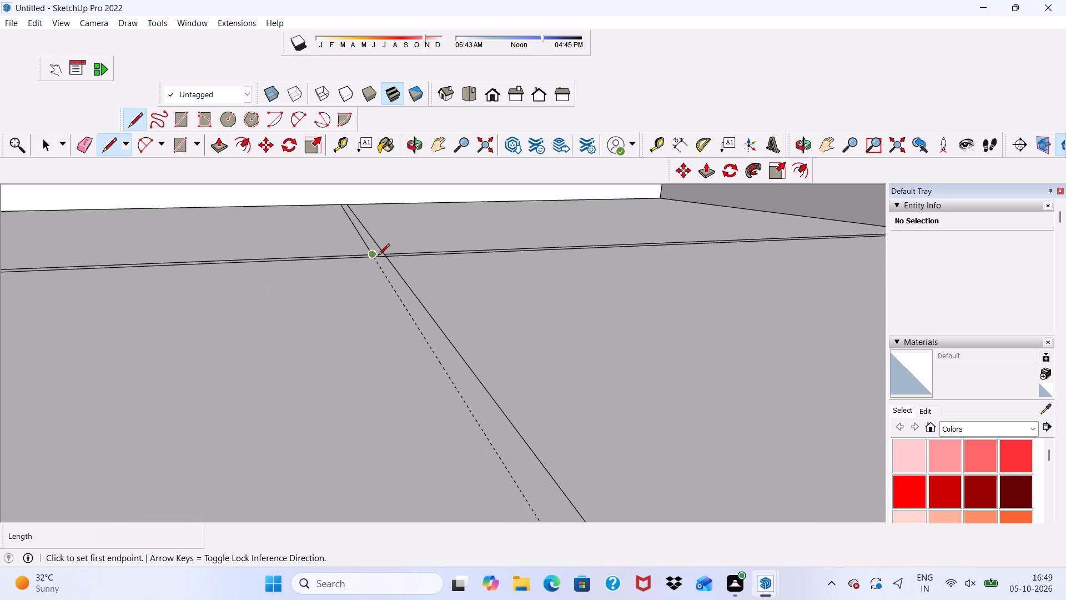
pyautogui.click(371, 258)
pyautogui.scroll(-12, 396, 301)
pyautogui.scroll(1, 404, 336)
pyautogui.scroll(-3, 404, 336)
pyautogui.scroll(-2, 340, 295)
pyautogui.scroll(12, 467, 450)
pyautogui.scroll(-1, 386, 303)
pyautogui.scroll(12, 387, 303)
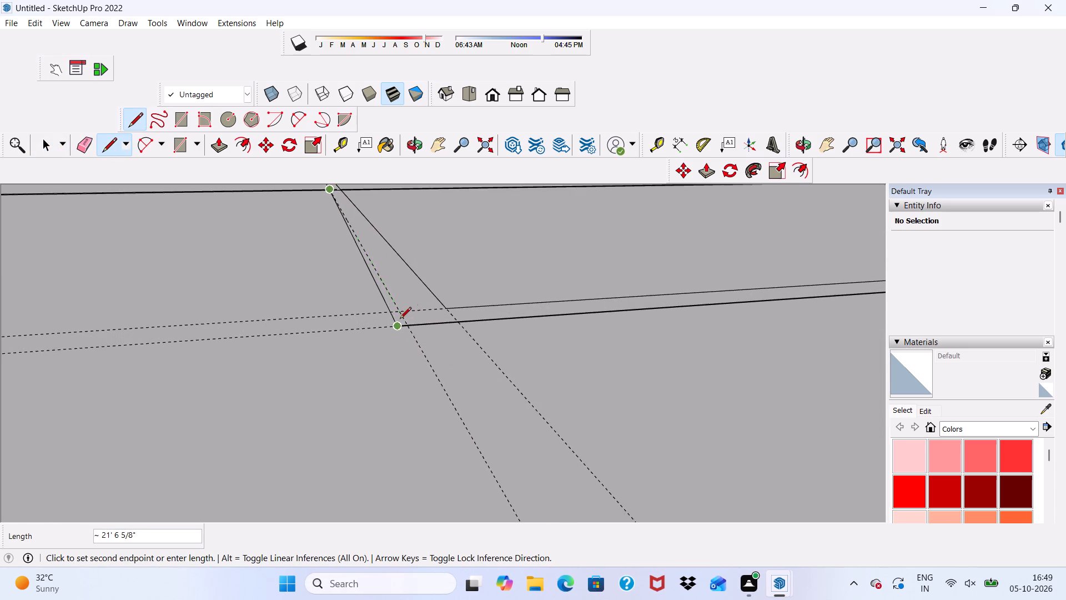
pyautogui.scroll(3, 410, 314)
pyautogui.scroll(1, 476, 317)
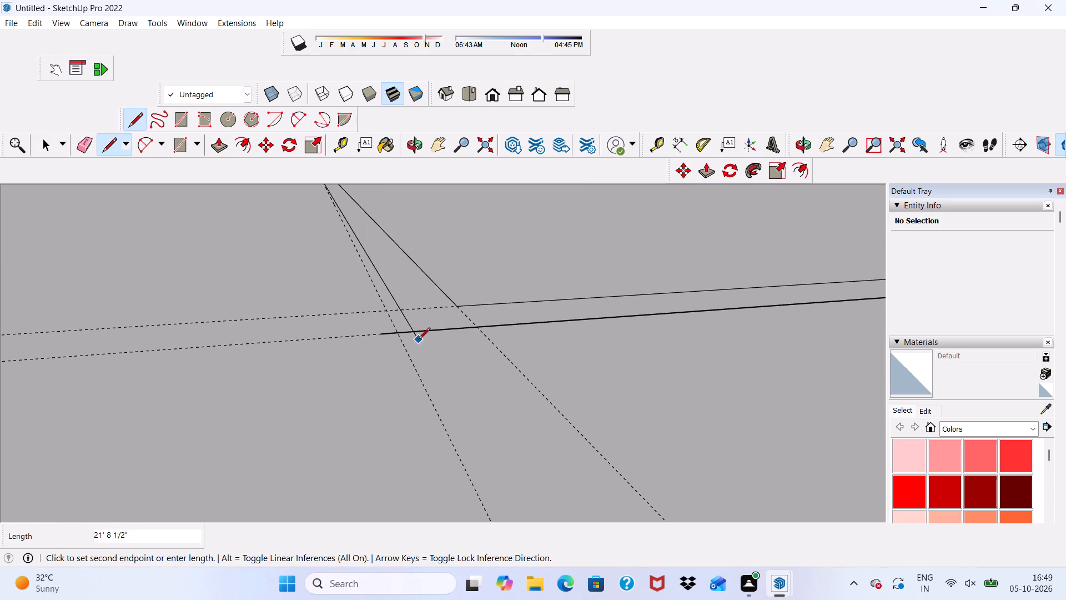
pyautogui.click(398, 332)
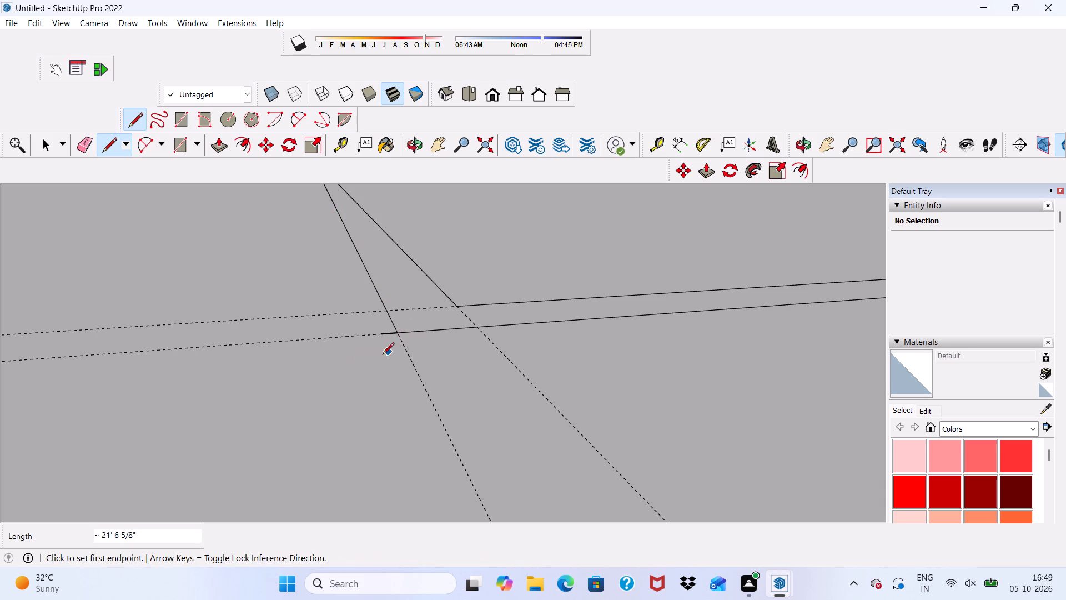
# Erase the overshooting line end at the new partition corner, together with the front crosswise and lengthwise guide pairs.
pyautogui.click(78, 137)
pyautogui.moveTo(269, 286); pyautogui.dragTo(321, 367)
pyautogui.moveTo(381, 327); pyautogui.dragTo(381, 337)
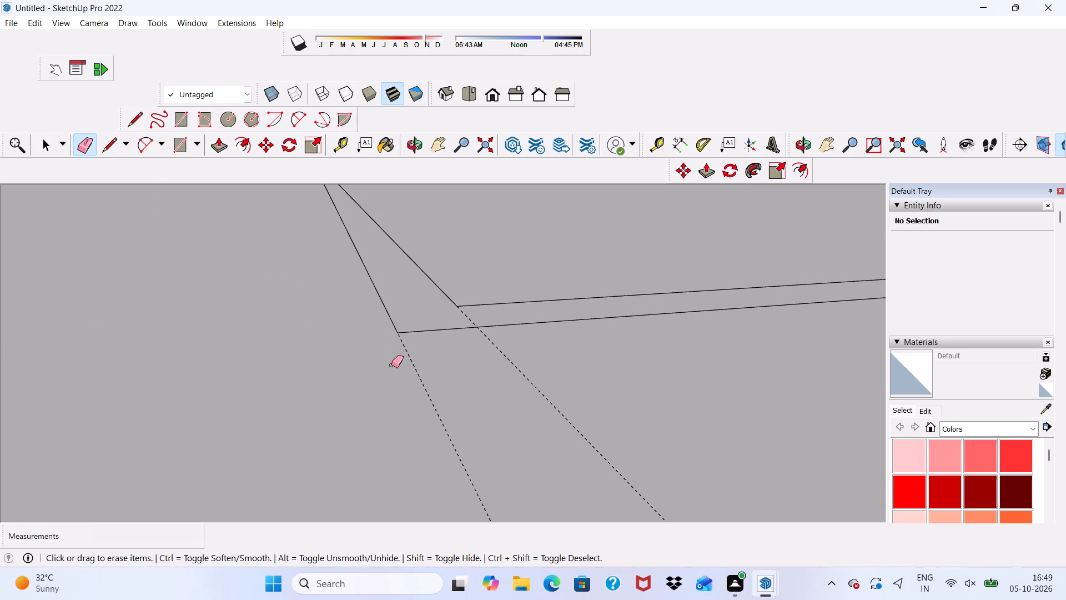
pyautogui.moveTo(408, 383); pyautogui.dragTo(546, 385)
# Examine the first-floor partition outline and check that the main floor face is bounded by it.
pyautogui.scroll(-5, 423, 317)
pyautogui.scroll(-2, 316, 376)
pyautogui.scroll(1, 325, 416)
pyautogui.scroll(-2, 328, 425)
pyautogui.scroll(1, 330, 435)
pyautogui.scroll(-3, 331, 437)
pyautogui.scroll(1, 378, 416)
pyautogui.scroll(-2, 393, 422)
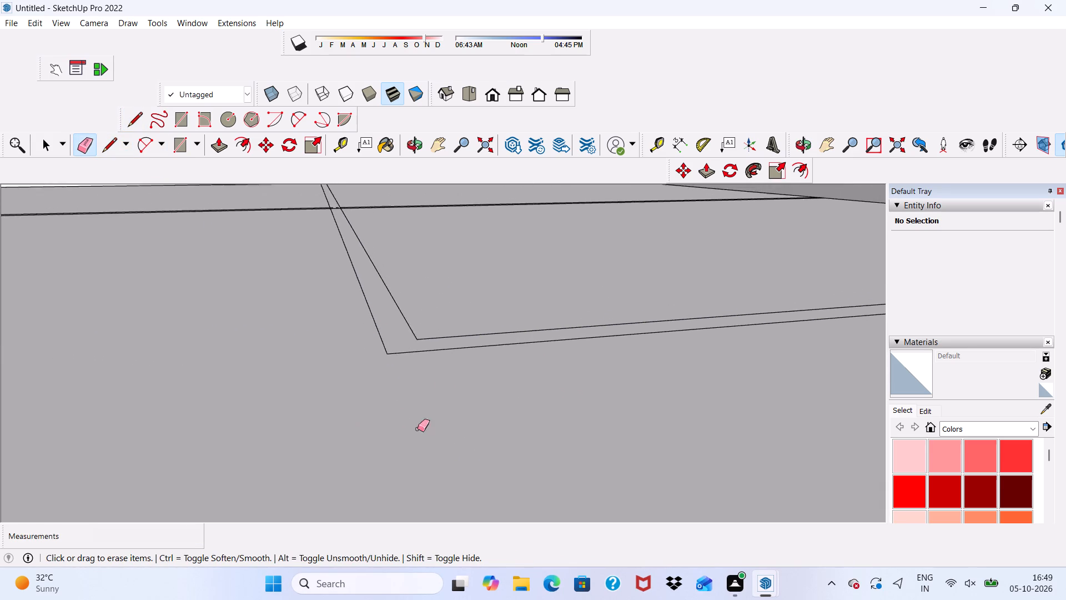
pyautogui.moveTo(435, 462); pyautogui.dragTo(188, 486, button='middle')
pyautogui.moveTo(173, 481); pyautogui.dragTo(164, 476, button='middle')
pyautogui.scroll(-11, 196, 422)
pyautogui.moveTo(380, 439); pyautogui.dragTo(505, 438, button='middle')
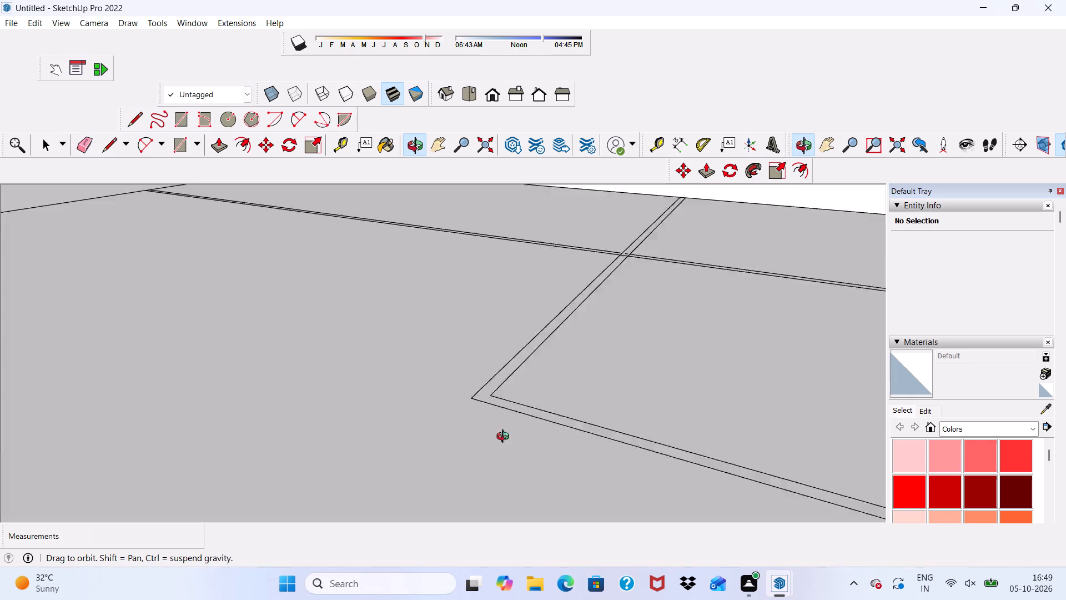
pyautogui.moveTo(505, 438); pyautogui.dragTo(655, 483, button='middle')
pyautogui.scroll(1, 620, 411)
pyautogui.press('space')
pyautogui.scroll(-1, 563, 412)
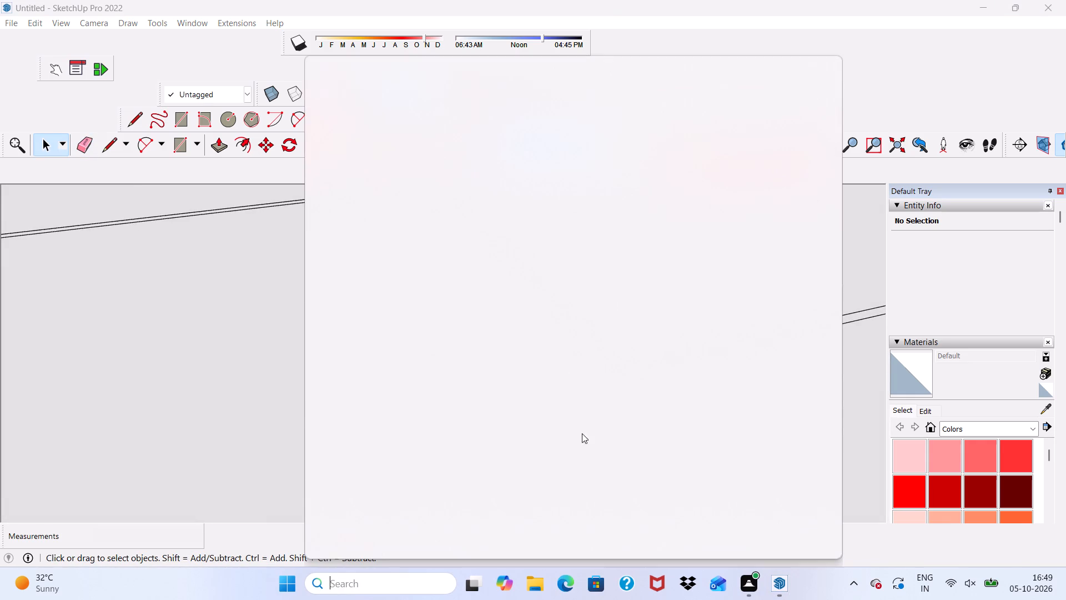
pyautogui.scroll(-4, 582, 433)
pyautogui.click(249, 303)
pyautogui.scroll(-2, 249, 303)
pyautogui.scroll(2, 249, 303)
pyautogui.scroll(-8, 264, 320)
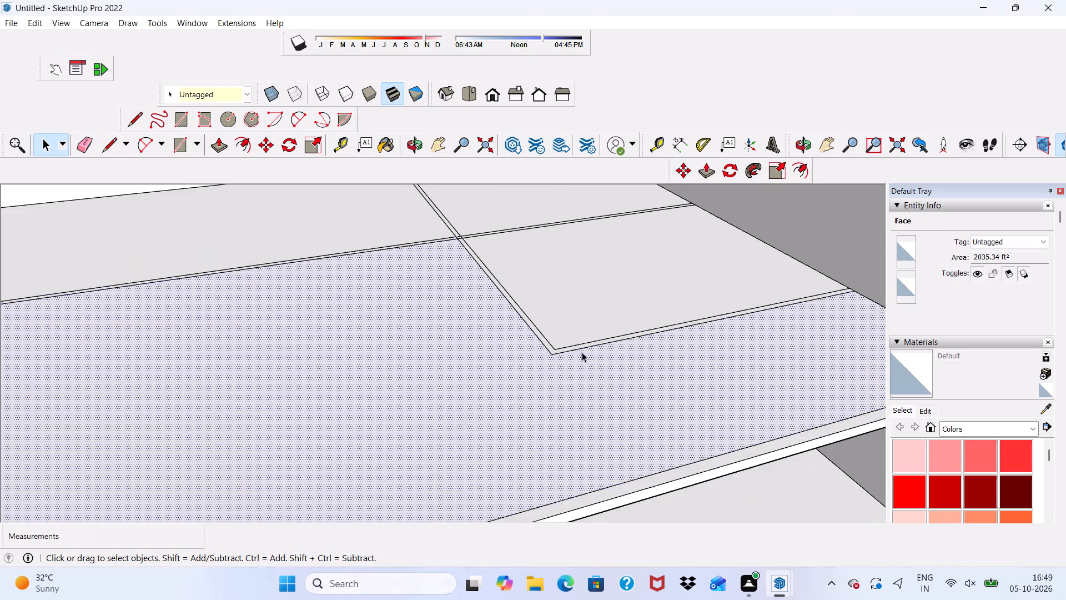
pyautogui.scroll(-10, 582, 352)
pyautogui.click(695, 281)
pyautogui.moveTo(505, 393); pyautogui.dragTo(361, 342, button='middle')
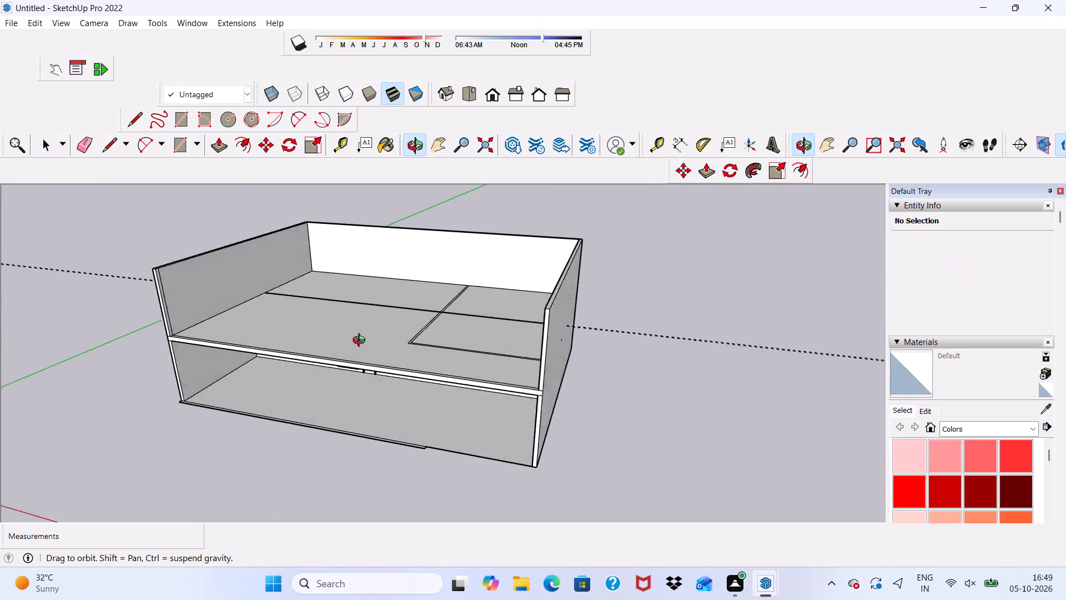
pyautogui.moveTo(361, 342); pyautogui.dragTo(333, 337, button='middle')
pyautogui.scroll(1, 94, 203)
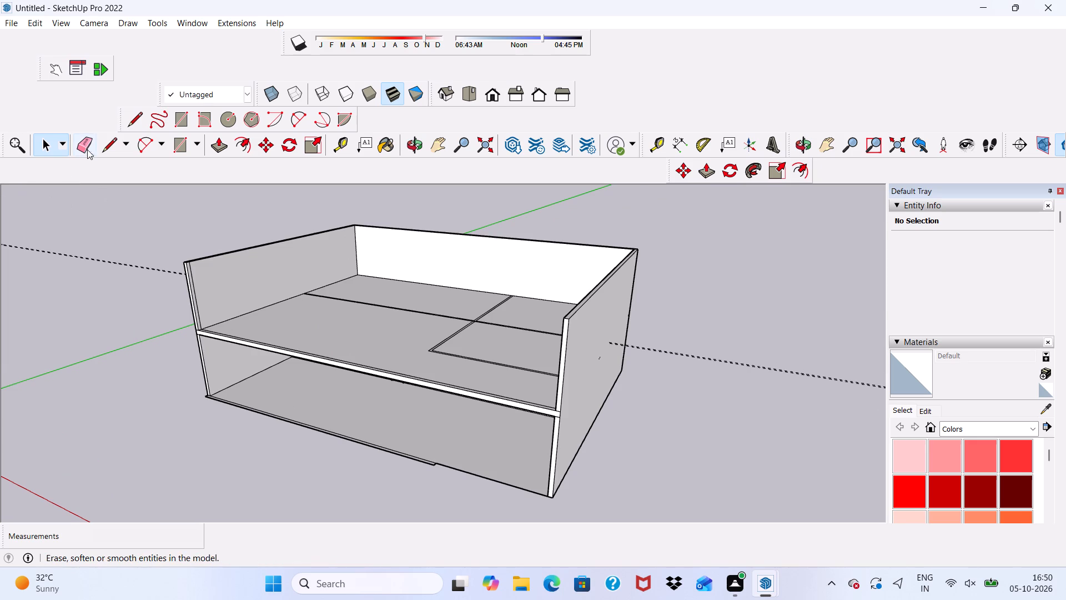
# Erase the remaining crosswise guide that extends beyond both sides of the building.
pyautogui.click(92, 138)
pyautogui.moveTo(102, 229); pyautogui.dragTo(115, 264)
# Erase the short line segments inside the crossing of the lengthwise and rear crosswise partitions so their outlines join.
pyautogui.scroll(-5, 46, 277)
pyautogui.moveTo(57, 306); pyautogui.dragTo(64, 309, button='middle')
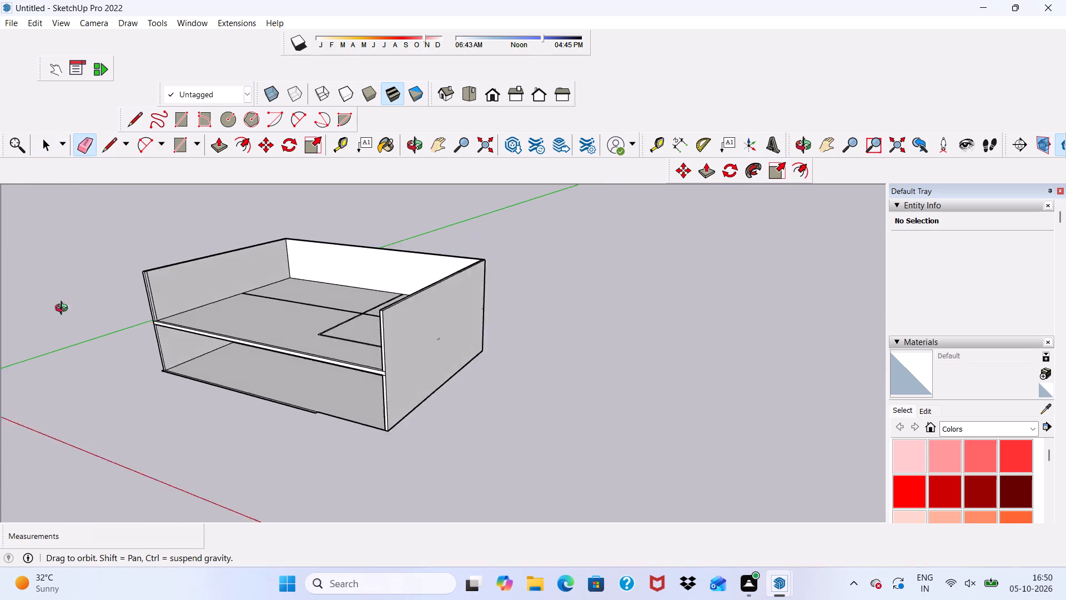
pyautogui.moveTo(64, 309); pyautogui.dragTo(203, 448, button='middle')
pyautogui.scroll(3, 319, 372)
pyautogui.scroll(-1, 346, 361)
pyautogui.scroll(16, 356, 354)
pyautogui.scroll(-1, 273, 431)
pyautogui.scroll(2, 273, 431)
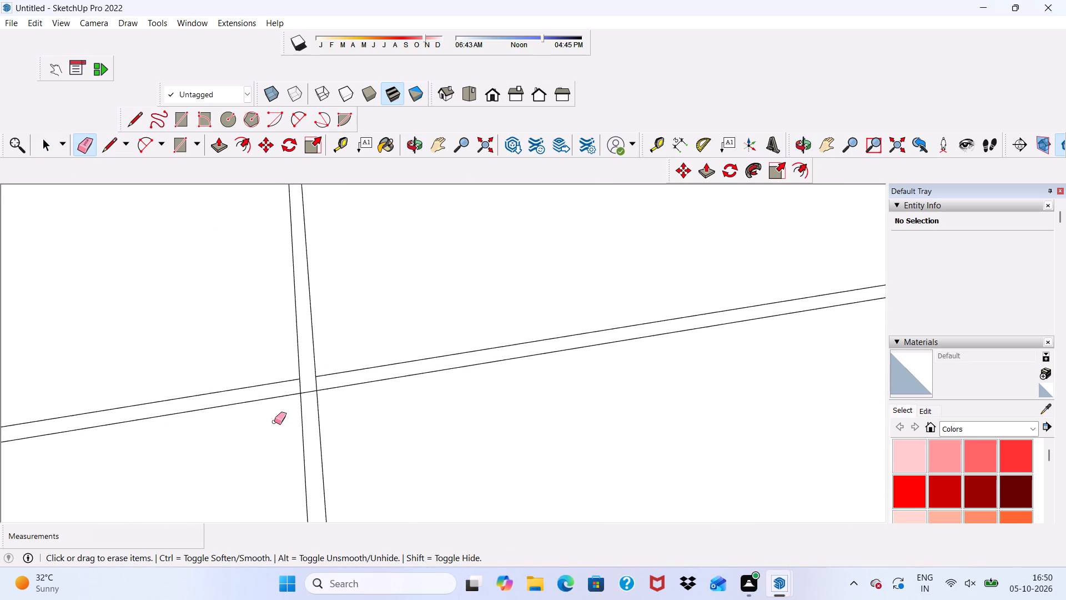
pyautogui.scroll(5, 274, 422)
pyautogui.moveTo(310, 384); pyautogui.dragTo(312, 394)
pyautogui.moveTo(296, 387); pyautogui.dragTo(339, 379)
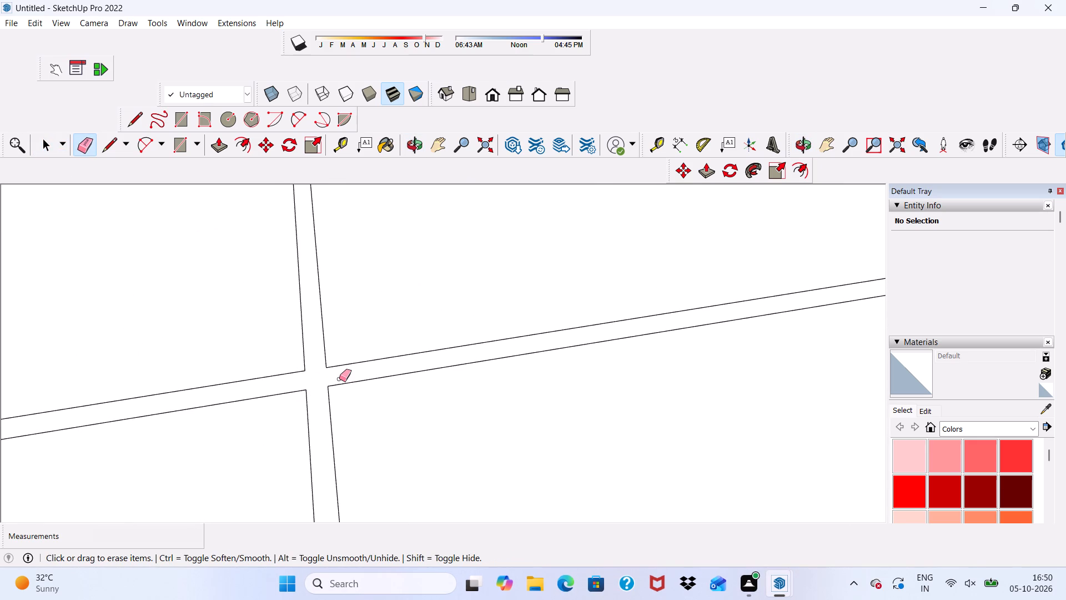
# Examine the joined first-floor partition outline and the undivided floor area from different angles.
pyautogui.scroll(1, 214, 380)
pyautogui.scroll(-8, 192, 386)
pyautogui.scroll(1, 223, 339)
pyautogui.scroll(-2, 229, 347)
pyautogui.moveTo(296, 376); pyautogui.dragTo(233, 238, button='middle')
pyautogui.scroll(-6, 269, 281)
pyautogui.scroll(1, 351, 353)
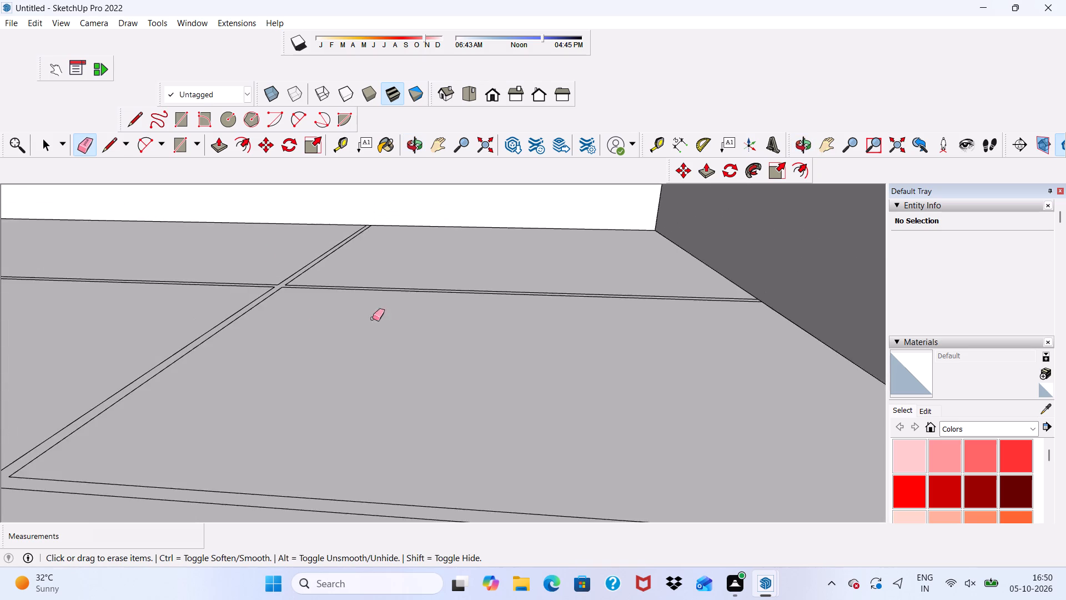
pyautogui.scroll(-7, 331, 366)
pyautogui.scroll(1, 333, 393)
pyautogui.scroll(-4, 321, 424)
pyautogui.moveTo(297, 447); pyautogui.dragTo(330, 457, button='middle')
pyautogui.press('space')
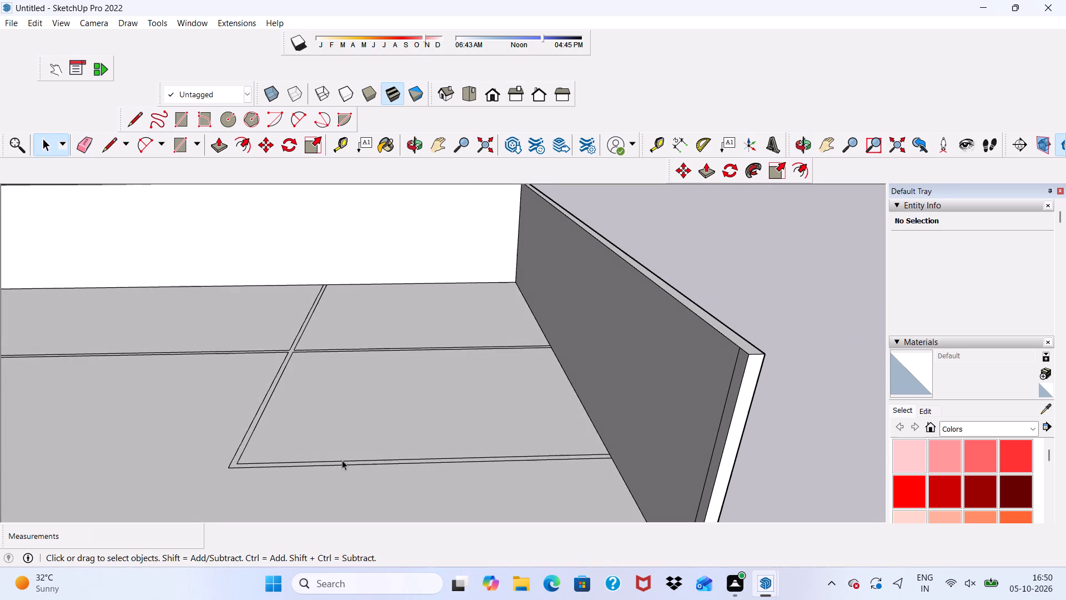
pyautogui.scroll(-1, 342, 459)
pyautogui.scroll(1, 341, 466)
pyautogui.scroll(-10, 341, 467)
pyautogui.moveTo(367, 411); pyautogui.dragTo(283, 416, button='middle')
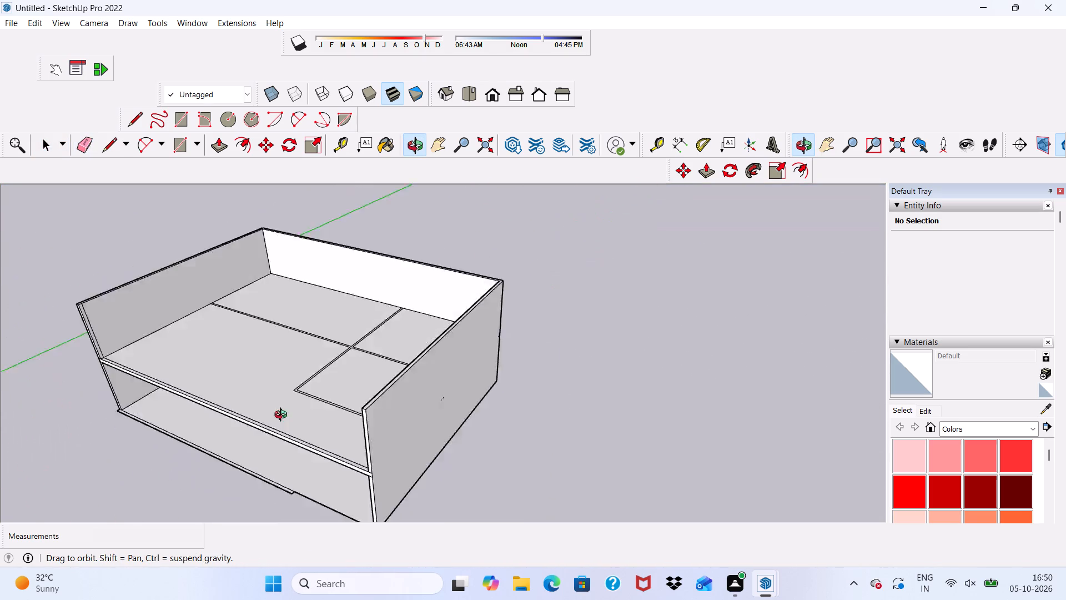
pyautogui.moveTo(283, 416); pyautogui.dragTo(354, 349, button='middle')
pyautogui.scroll(9, 350, 328)
pyautogui.scroll(-5, 269, 373)
pyautogui.moveTo(318, 376); pyautogui.dragTo(290, 503, button='middle')
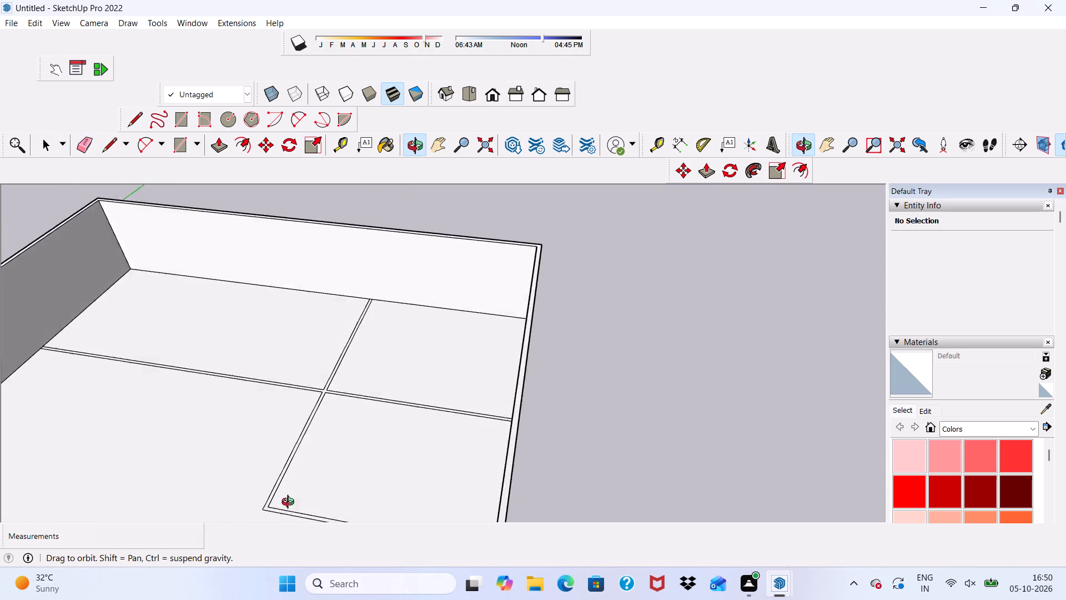
pyautogui.moveTo(290, 503); pyautogui.dragTo(341, 496, button='middle')
pyautogui.moveTo(341, 494); pyautogui.dragTo(339, 471, button='middle')
pyautogui.scroll(4, 343, 421)
pyautogui.scroll(-8, 343, 421)
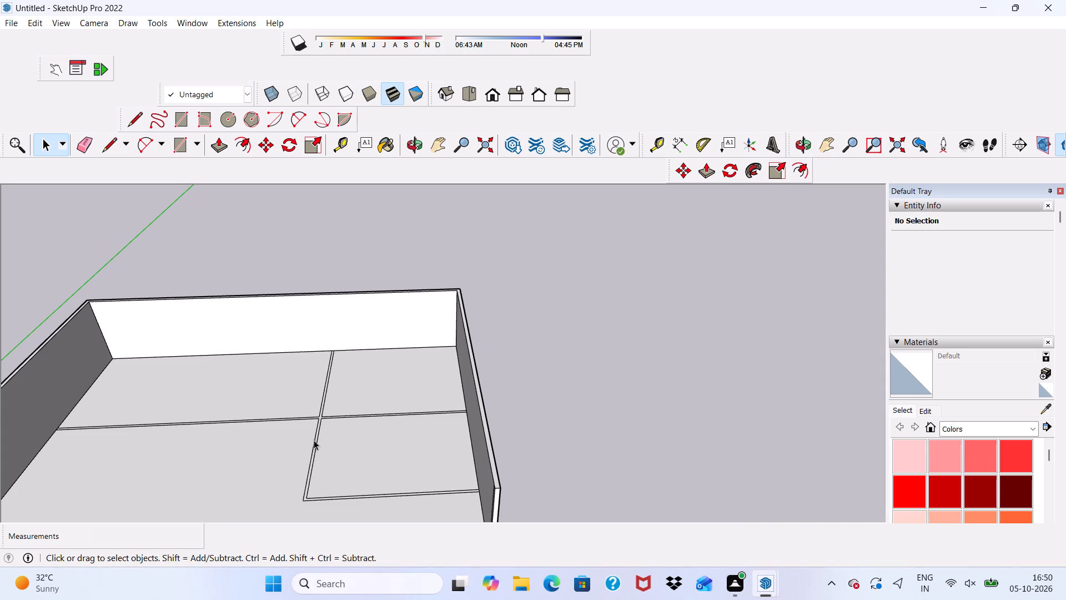
pyautogui.scroll(3, 290, 449)
pyautogui.scroll(-1, 164, 431)
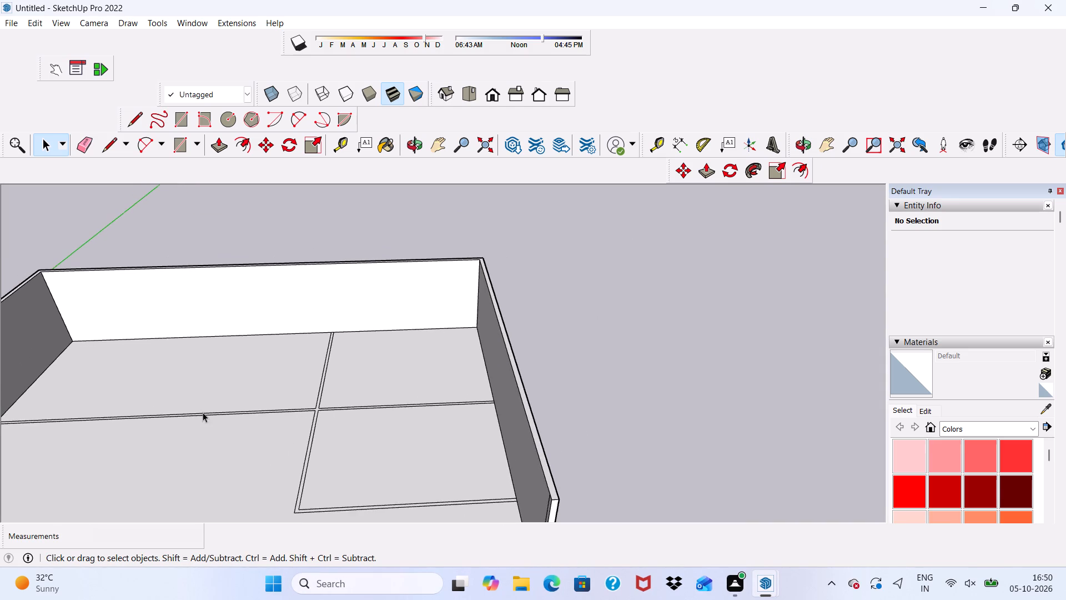
pyautogui.scroll(-4, 203, 412)
pyautogui.moveTo(129, 456); pyautogui.dragTo(148, 450, button='middle')
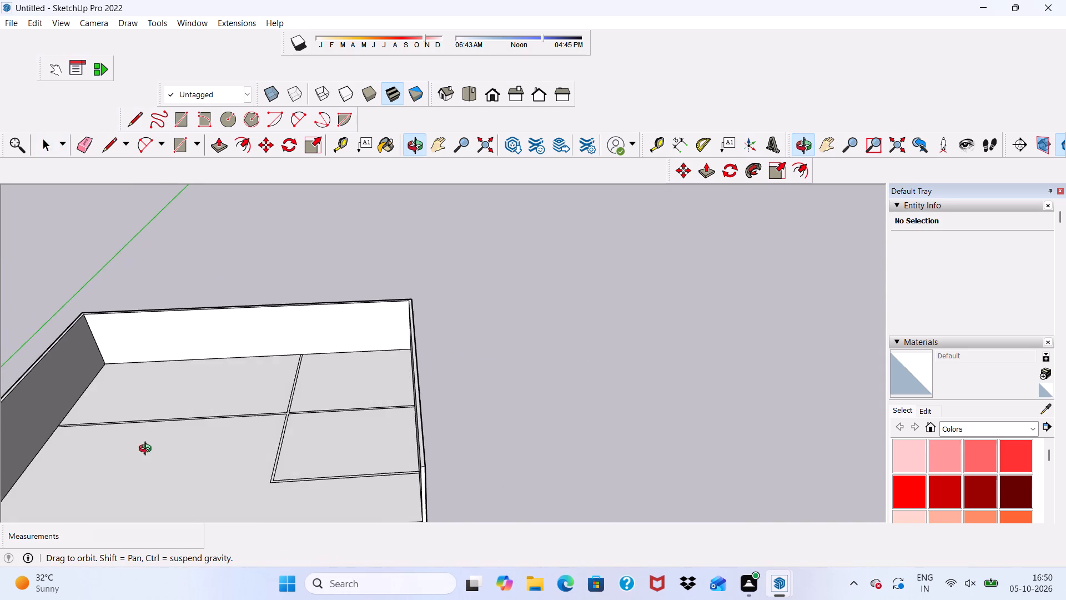
pyautogui.moveTo(148, 450); pyautogui.dragTo(88, 429, button='middle')
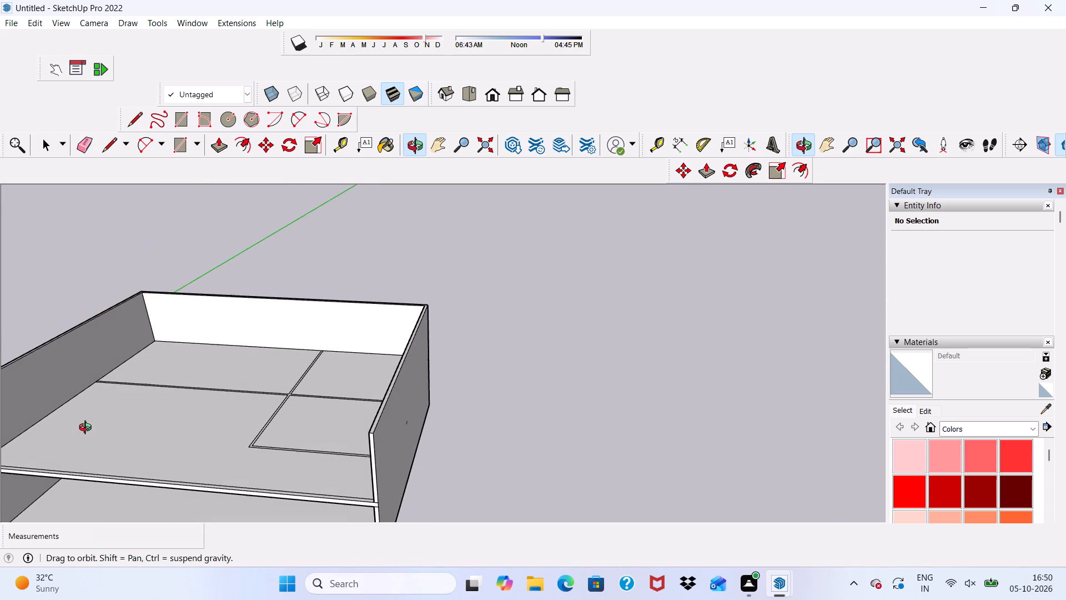
pyautogui.moveTo(88, 429); pyautogui.dragTo(92, 422, button='middle')
pyautogui.scroll(2, 90, 422)
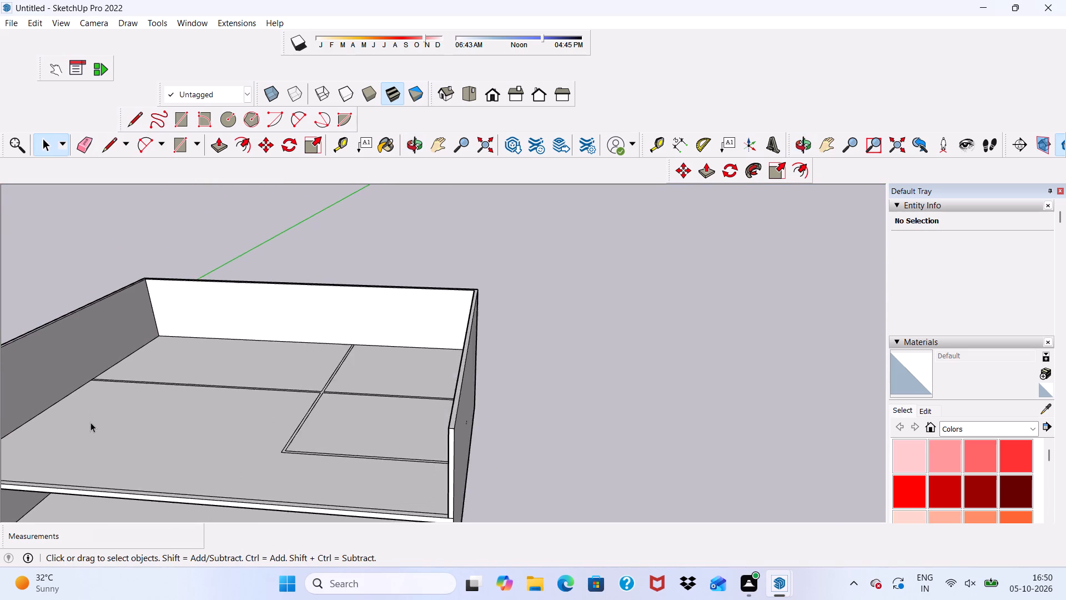
pyautogui.scroll(6, 90, 422)
pyautogui.scroll(-6, 90, 422)
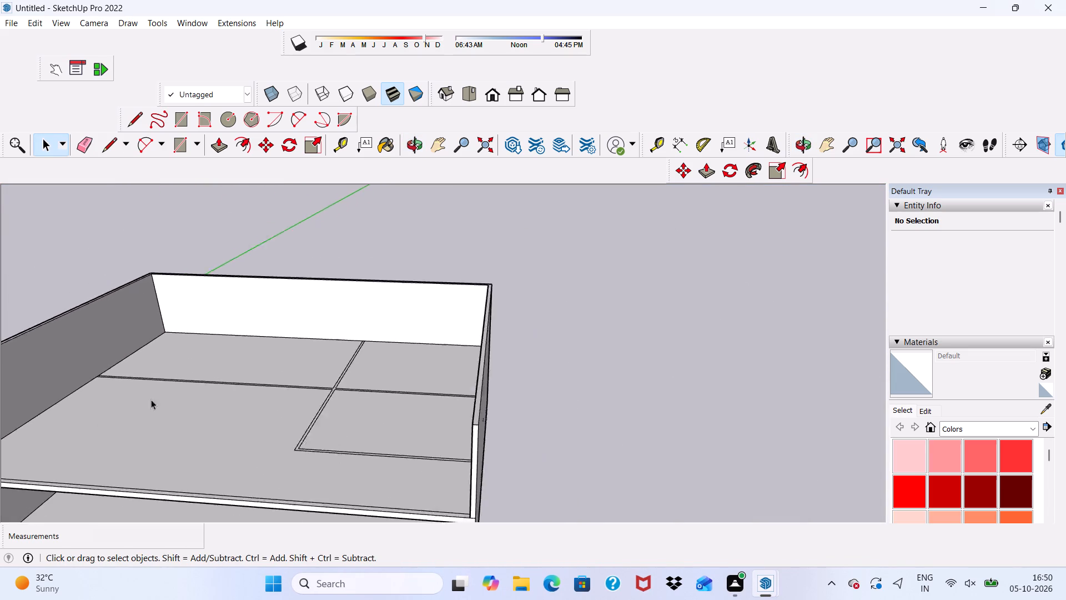
pyautogui.scroll(-1, 151, 399)
pyautogui.moveTo(219, 419); pyautogui.dragTo(307, 414, button='middle')
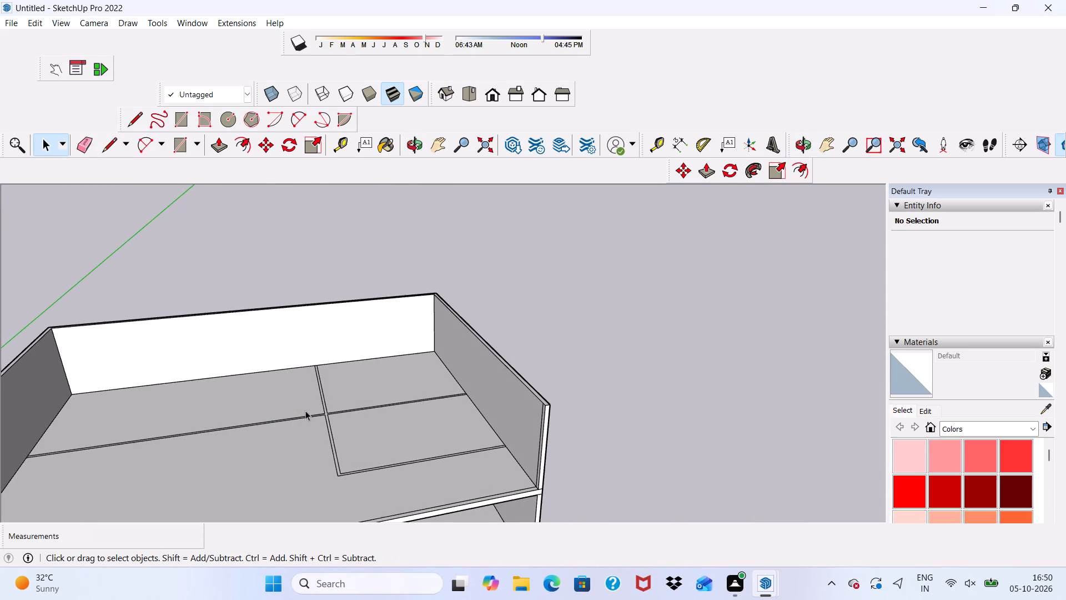
pyautogui.scroll(1, 305, 407)
pyautogui.scroll(-1, 305, 407)
pyautogui.scroll(1, 305, 407)
pyautogui.scroll(-2, 306, 407)
pyautogui.moveTo(308, 420); pyautogui.dragTo(172, 447, button='middle')
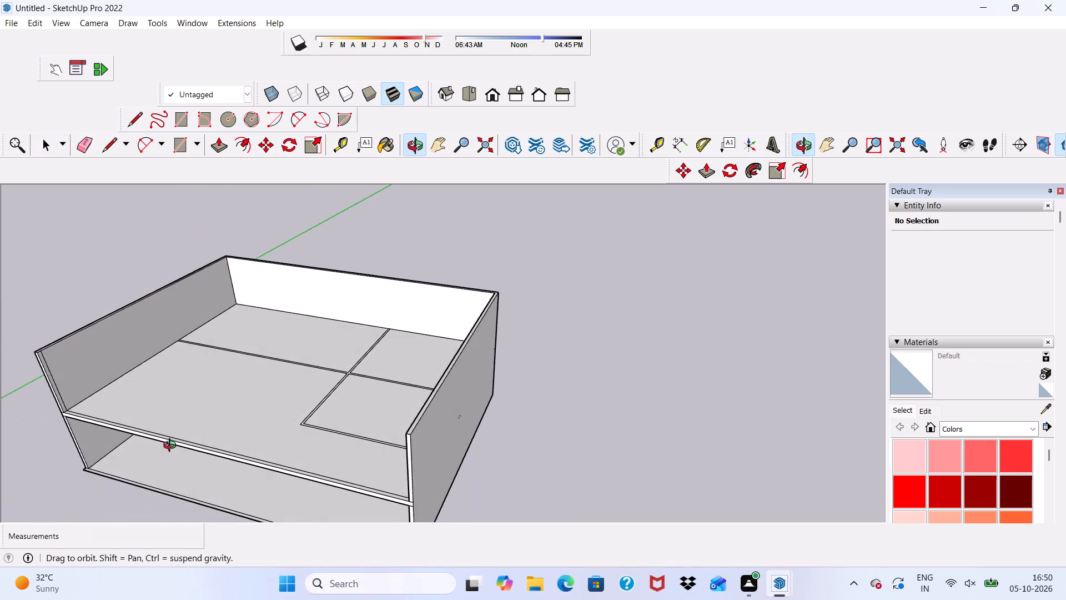
pyautogui.moveTo(172, 447); pyautogui.dragTo(179, 442, button='middle')
pyautogui.scroll(4, 252, 419)
pyautogui.scroll(-4, 331, 392)
pyautogui.moveTo(321, 402); pyautogui.dragTo(398, 401, button='middle')
pyautogui.scroll(5, 154, 318)
# Place a crosswise guide about 15' 4" in front of the crosswise partition and a parallel guide 6" beyond it.
pyautogui.click(338, 142)
pyautogui.scroll(-4, 282, 228)
pyautogui.scroll(2, 375, 389)
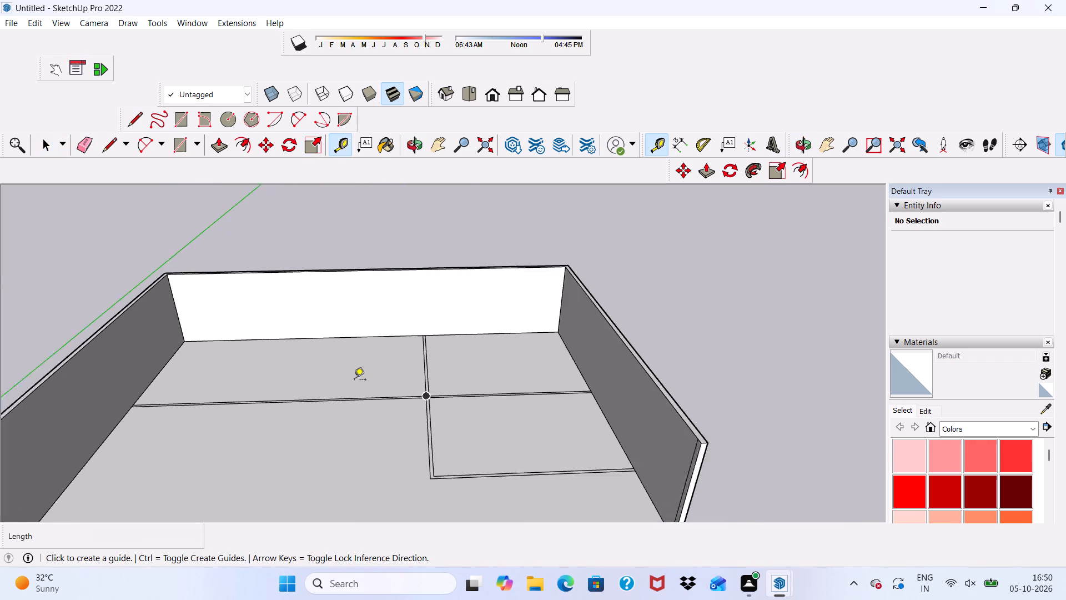
pyautogui.scroll(11, 324, 411)
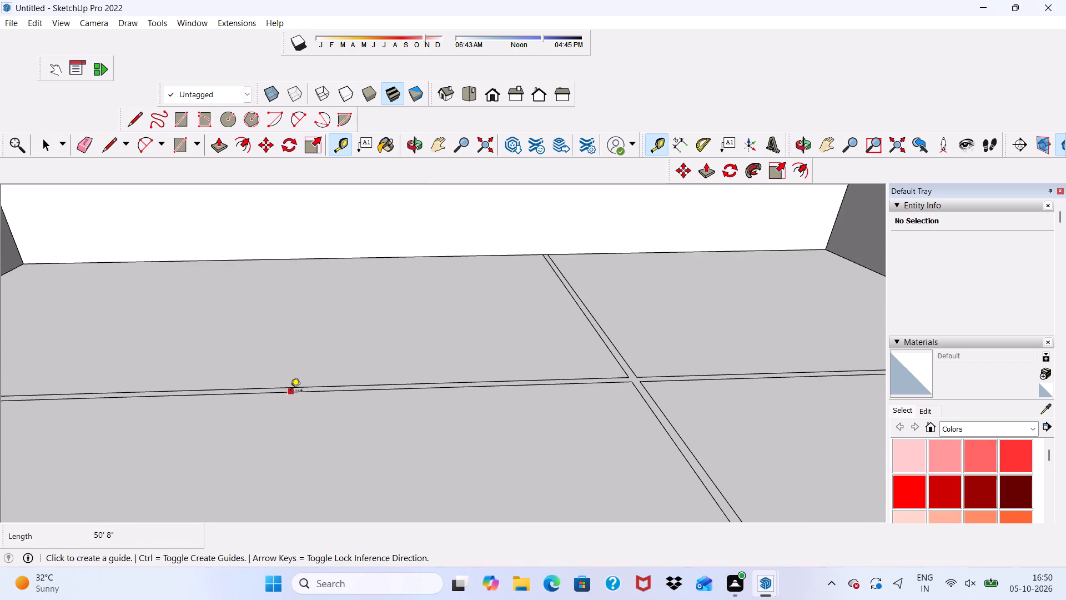
pyautogui.click(291, 394)
pyautogui.scroll(-15, 290, 412)
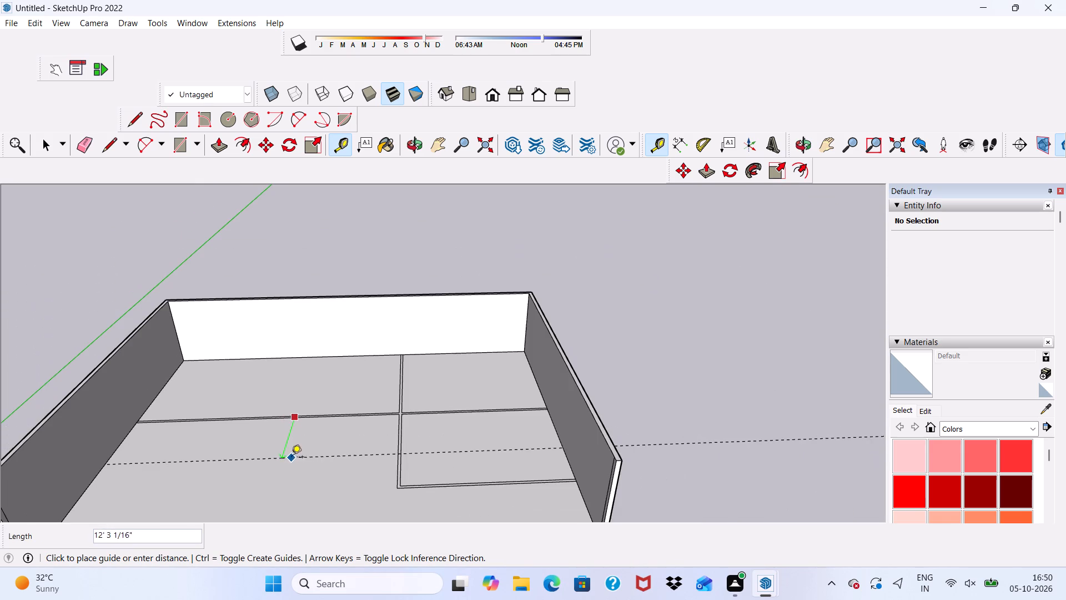
pyautogui.click(289, 469)
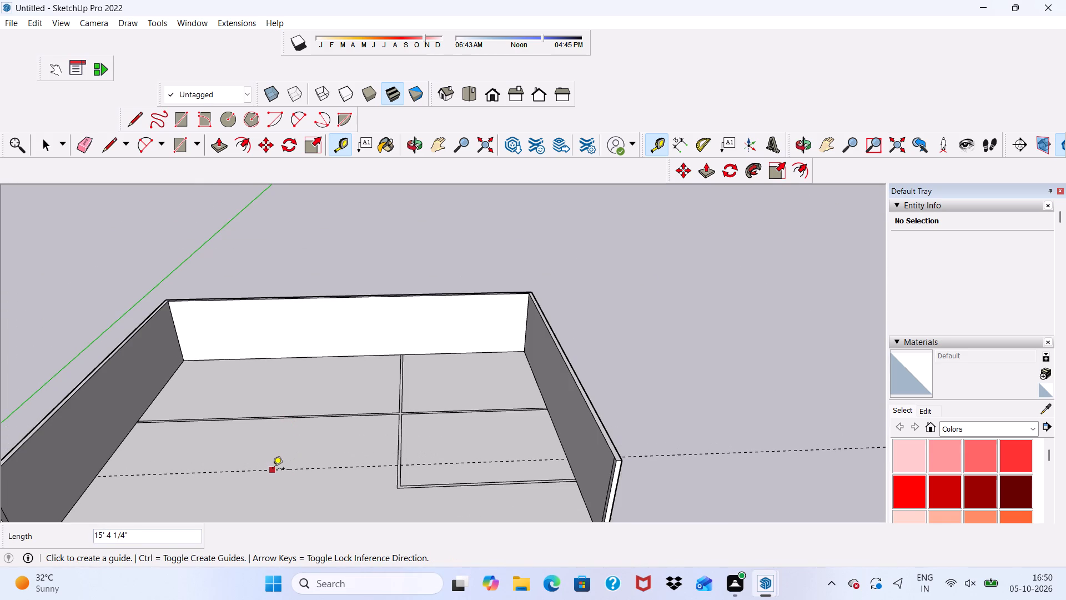
pyautogui.click(273, 471)
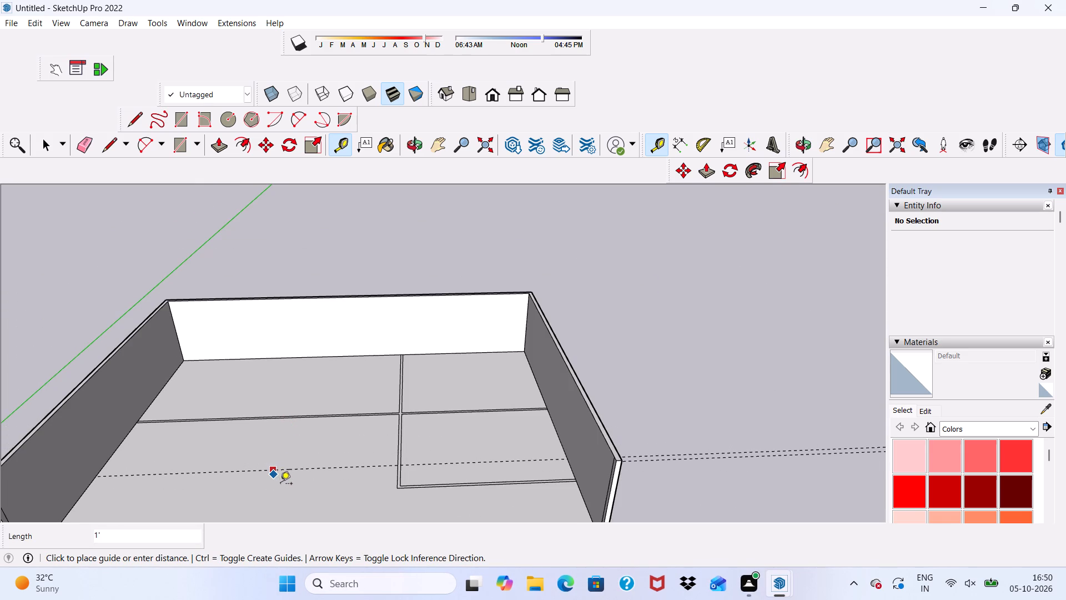
pyautogui.scroll(2, 278, 497)
pyautogui.scroll(-3, 290, 494)
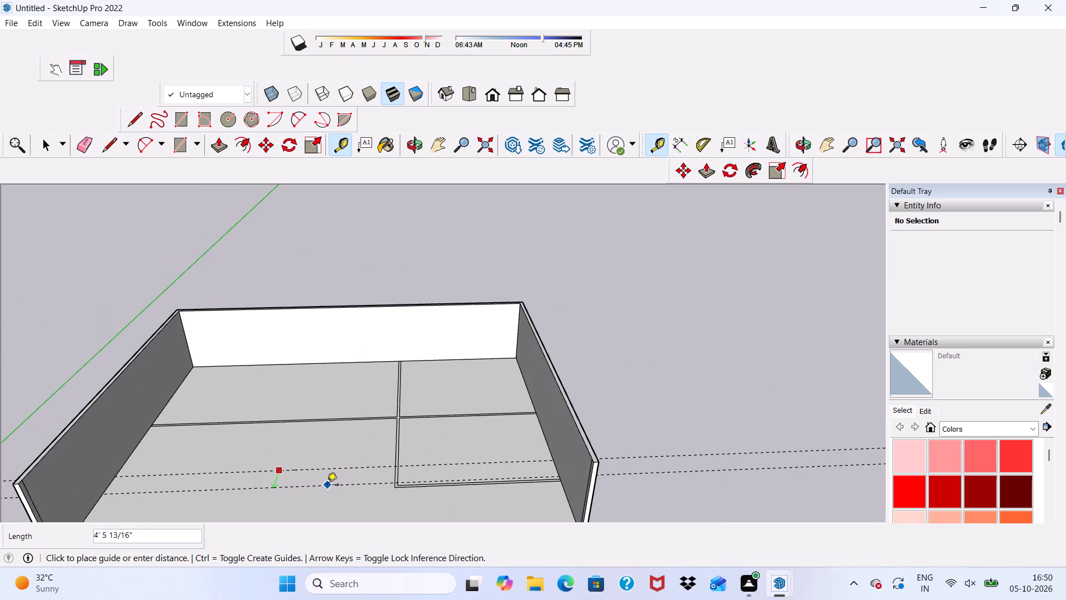
pyautogui.write('6"')
pyautogui.press('Return')
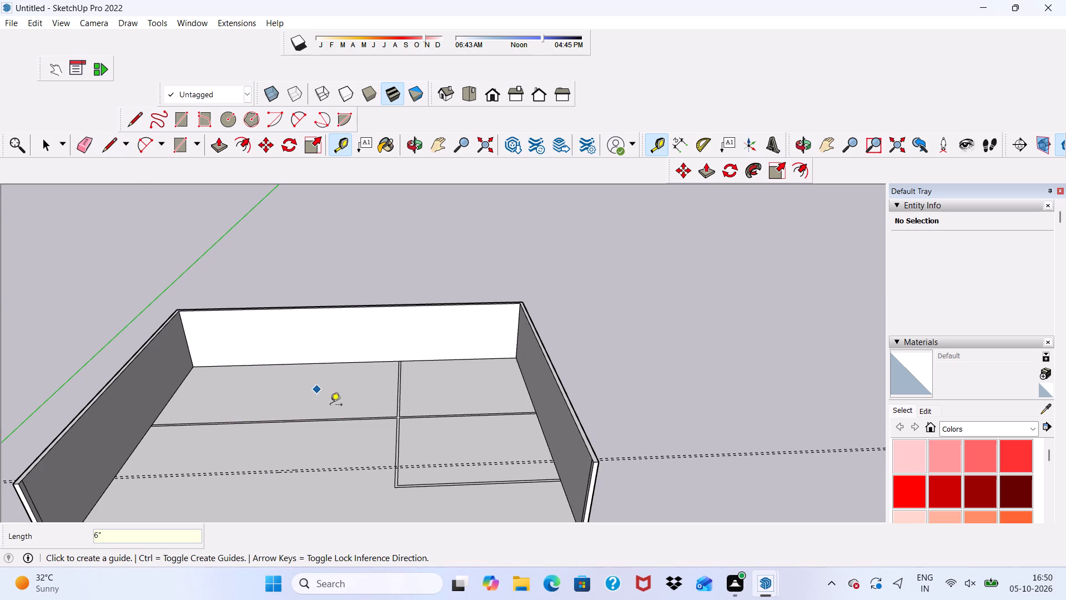
# Place a lengthwise guide 8' 9" to the left of the lengthwise partition and a parallel guide 6" beyond it.
pyautogui.scroll(1, 400, 487)
pyautogui.scroll(4, 362, 459)
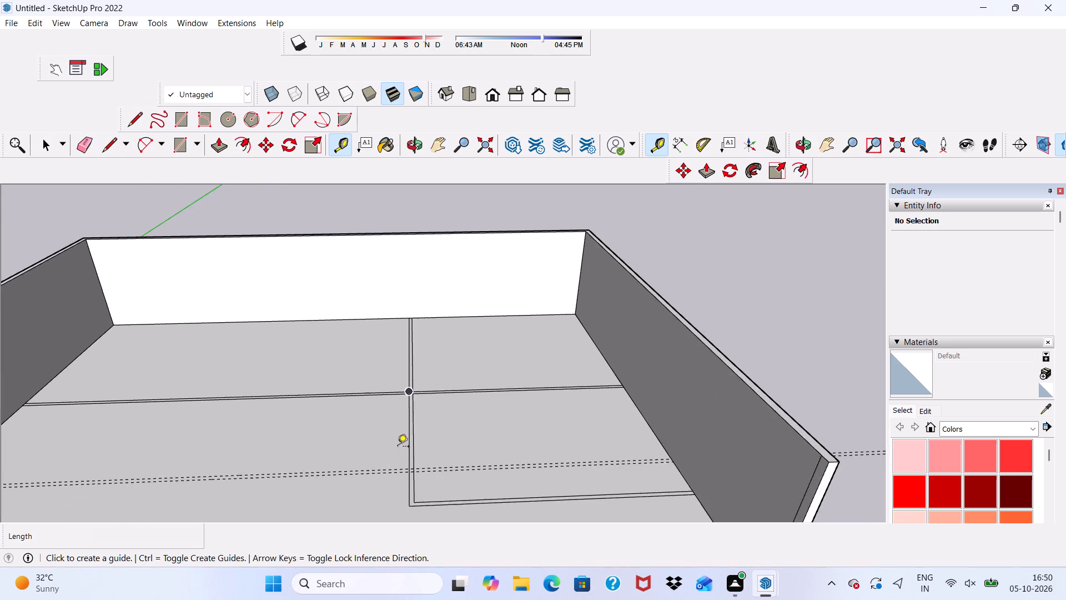
pyautogui.scroll(5, 411, 441)
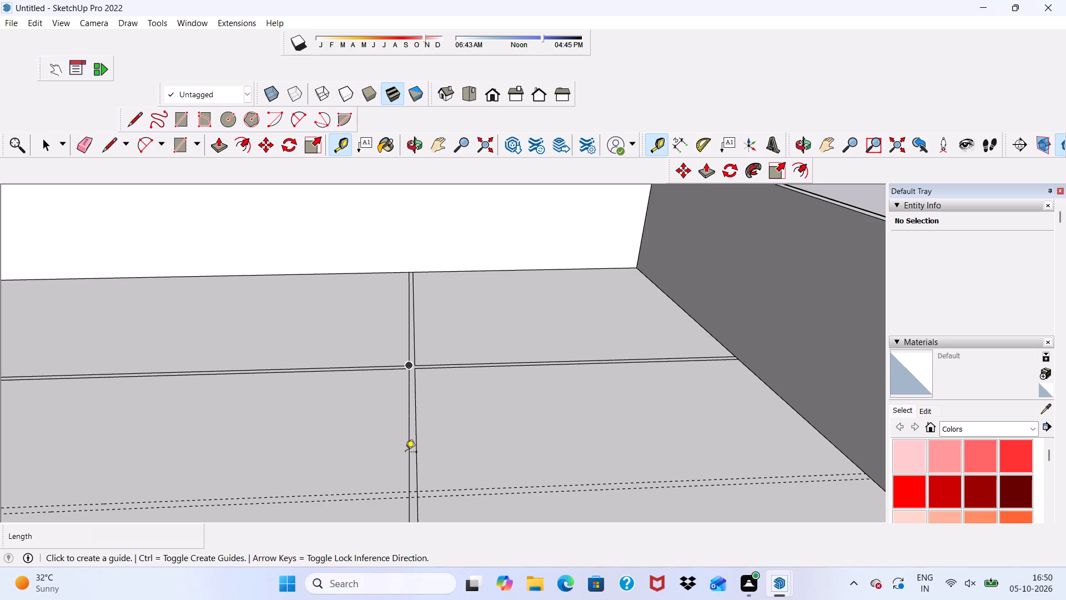
pyautogui.click(409, 453)
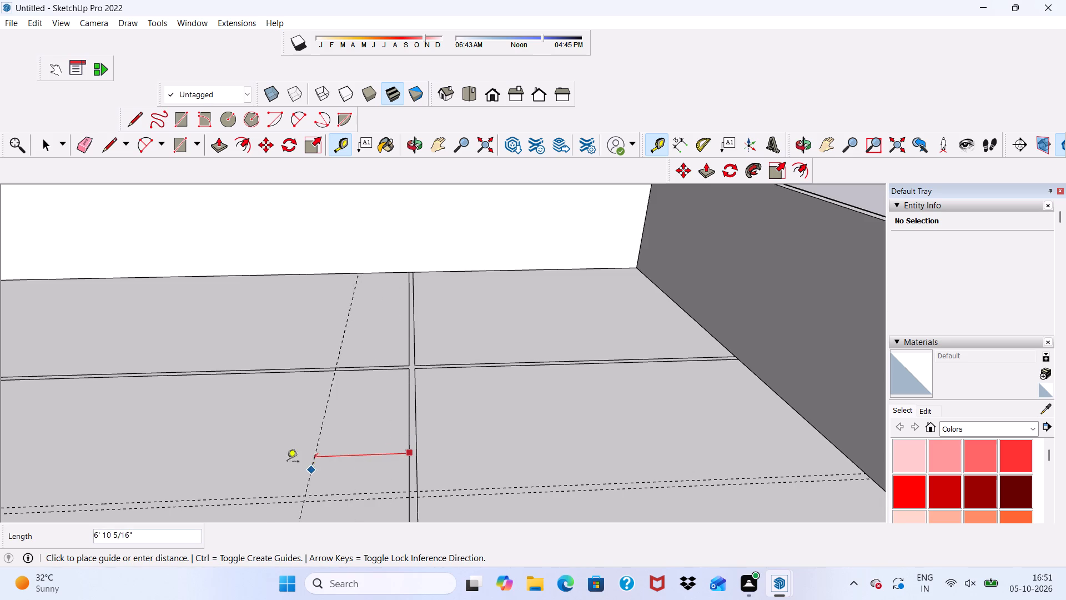
pyautogui.click(280, 464)
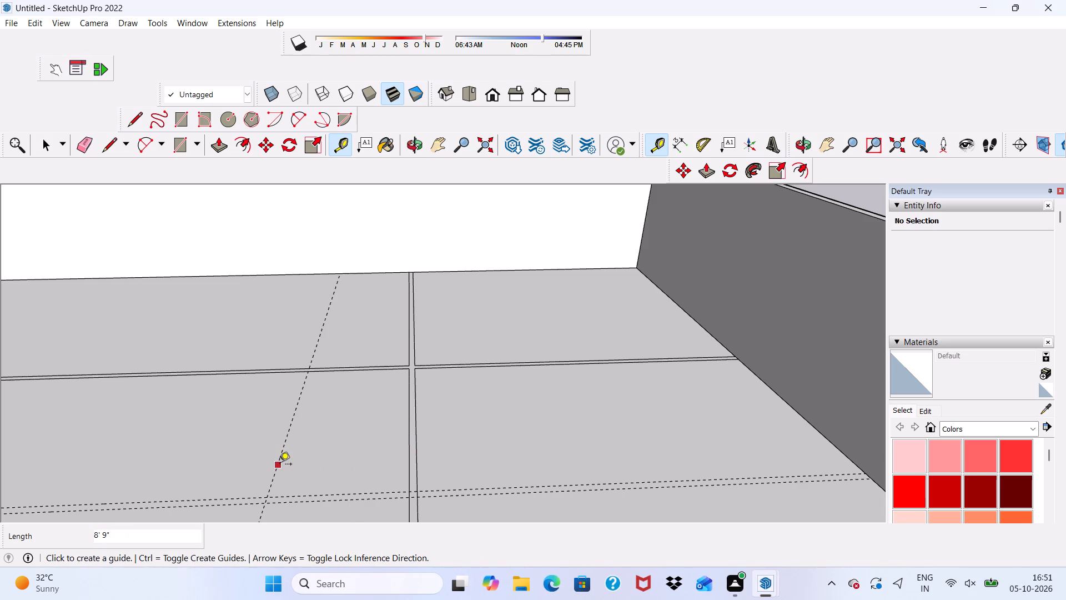
pyautogui.click(279, 460)
pyautogui.write('6"')
pyautogui.press('Return')
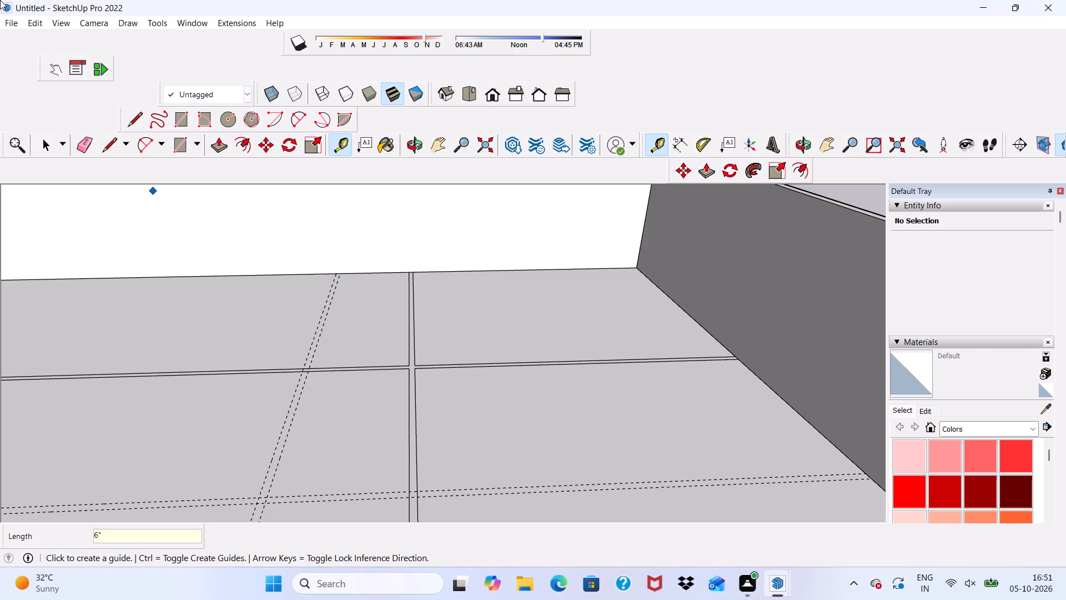
# Draw a line about 16' long along the nearer lengthwise guide, from the crosswise partition's front edge to the front crosswise guide.
pyautogui.click(109, 147)
pyautogui.scroll(5, 289, 277)
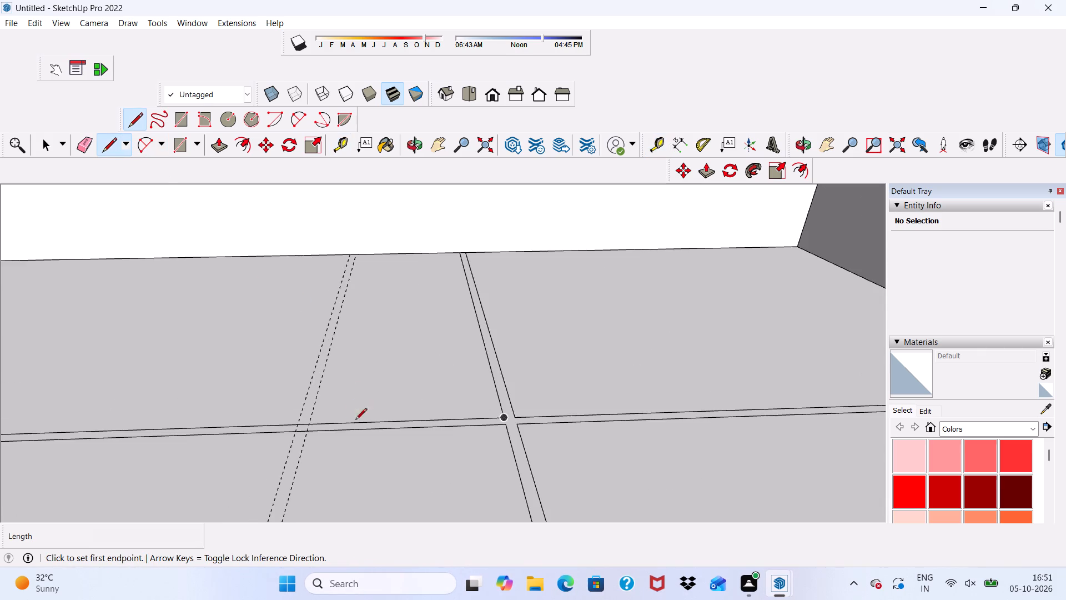
pyautogui.scroll(4, 294, 451)
pyautogui.click(311, 424)
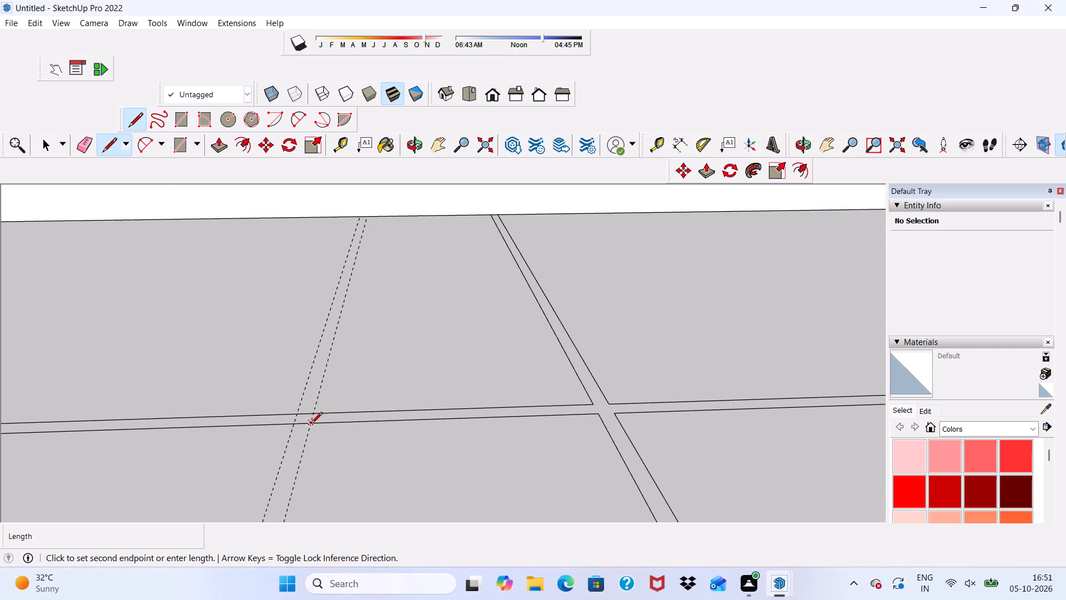
pyautogui.scroll(-4, 312, 421)
pyautogui.scroll(1, 308, 389)
pyautogui.scroll(-3, 308, 389)
pyautogui.scroll(1, 308, 389)
pyautogui.scroll(2, 326, 488)
pyautogui.scroll(-3, 311, 435)
pyautogui.scroll(1, 311, 435)
pyautogui.scroll(-1, 312, 435)
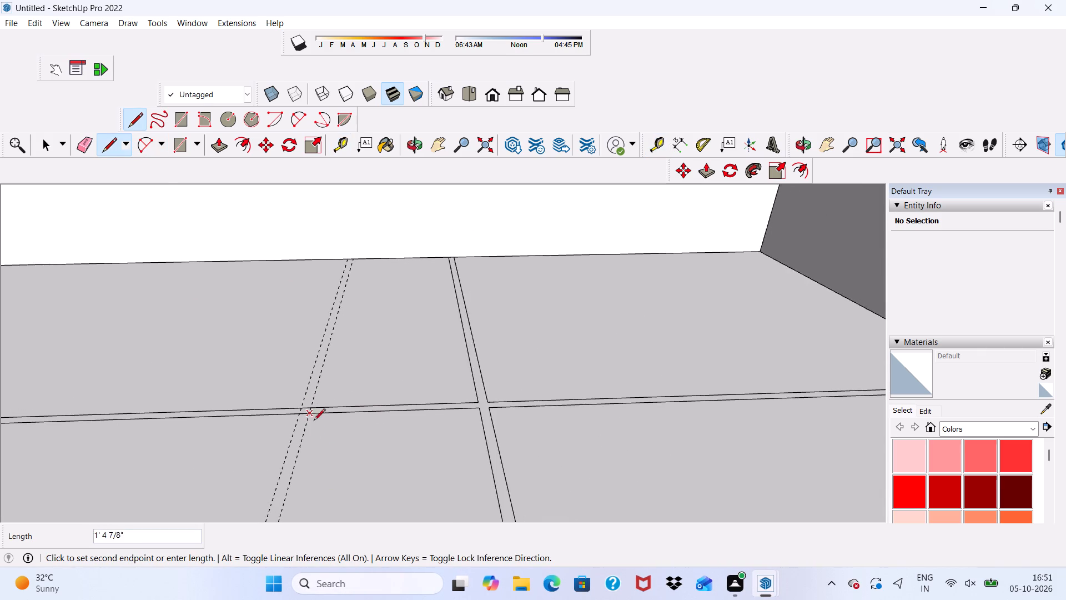
pyautogui.scroll(1, 313, 414)
pyautogui.scroll(-1, 313, 414)
pyautogui.scroll(1, 311, 422)
pyautogui.scroll(-3, 310, 426)
pyautogui.scroll(1, 319, 421)
pyautogui.scroll(-8, 319, 422)
pyautogui.scroll(1, 347, 430)
pyautogui.scroll(-6, 336, 394)
pyautogui.scroll(7, 300, 485)
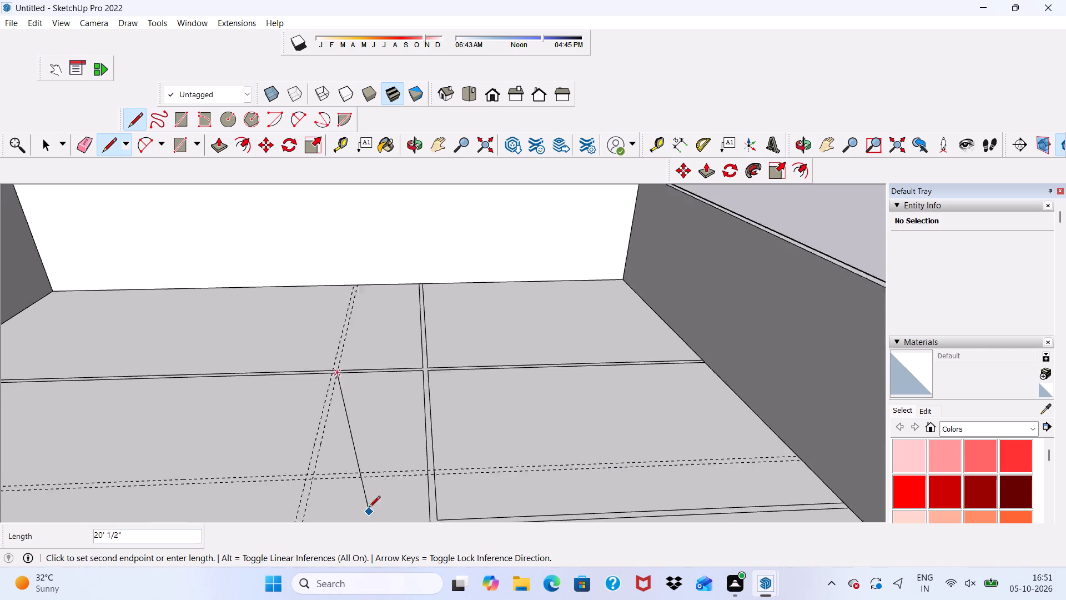
pyautogui.scroll(14, 369, 508)
pyautogui.scroll(4, 290, 436)
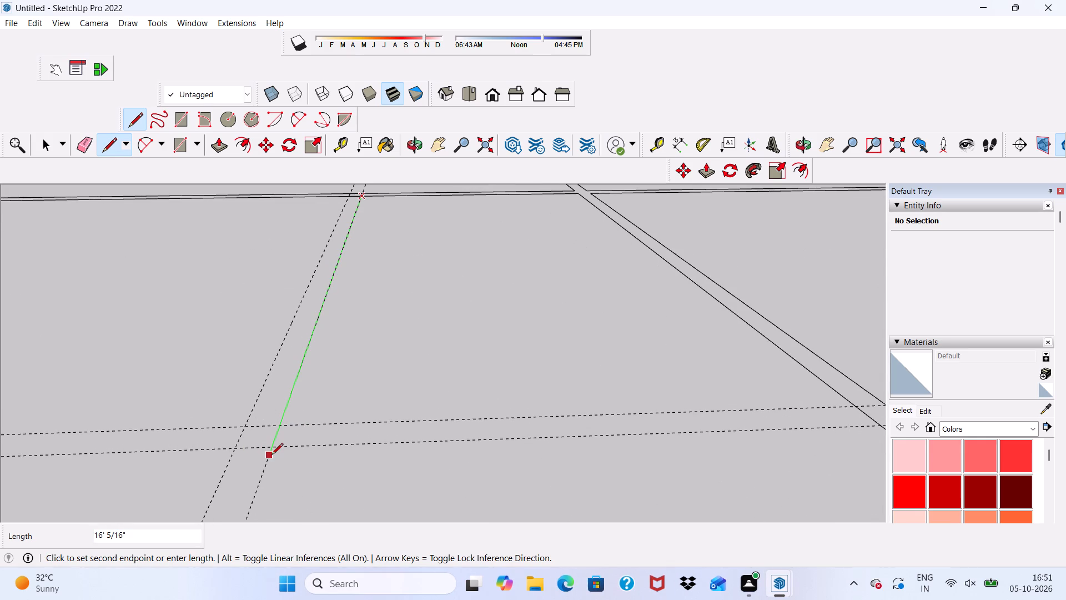
pyautogui.click(278, 448)
# Draw a 41' 11" line from that corner along the front crosswise guide to the left side wall.
pyautogui.scroll(-2, 145, 453)
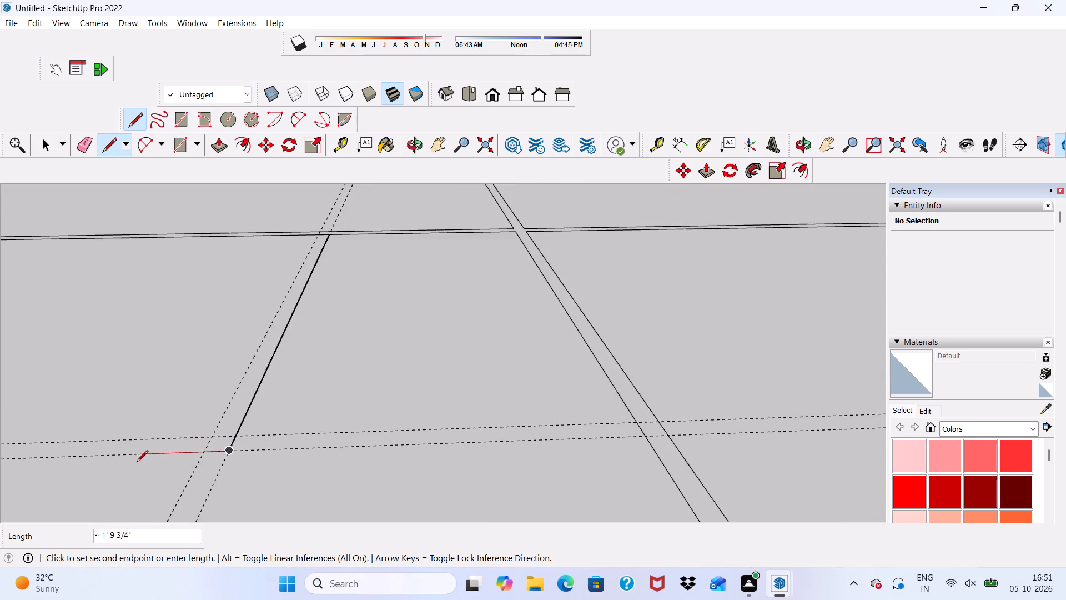
pyautogui.scroll(-6, 137, 463)
pyautogui.scroll(1, 158, 483)
pyautogui.scroll(-20, 168, 486)
pyautogui.scroll(-8, 168, 486)
pyautogui.scroll(2, 503, 407)
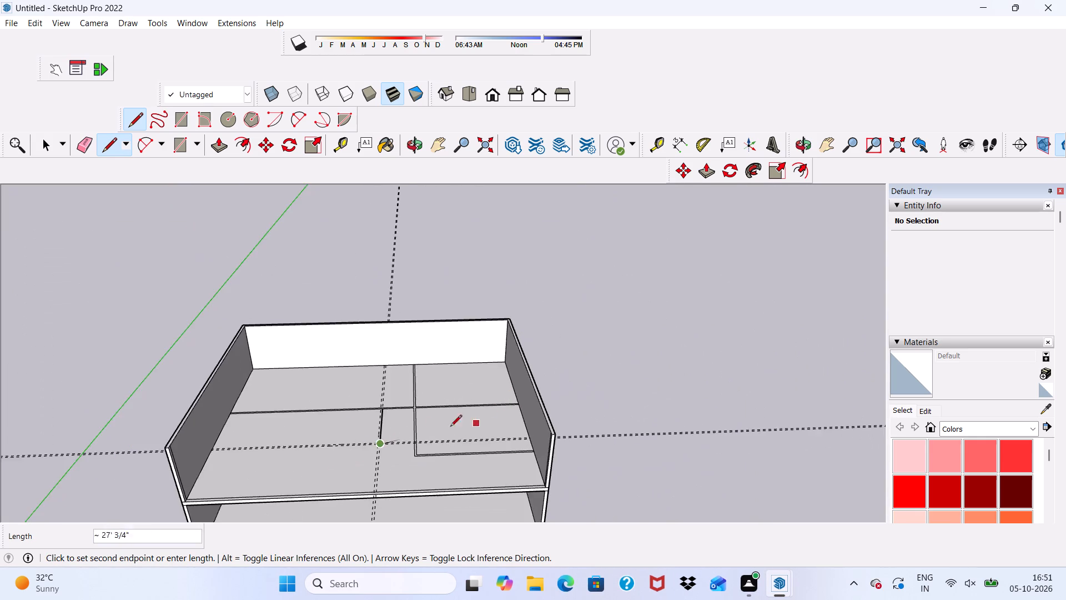
pyautogui.scroll(7, 450, 427)
pyautogui.scroll(-1, 249, 383)
pyautogui.scroll(-1, 91, 504)
pyautogui.scroll(7, 80, 518)
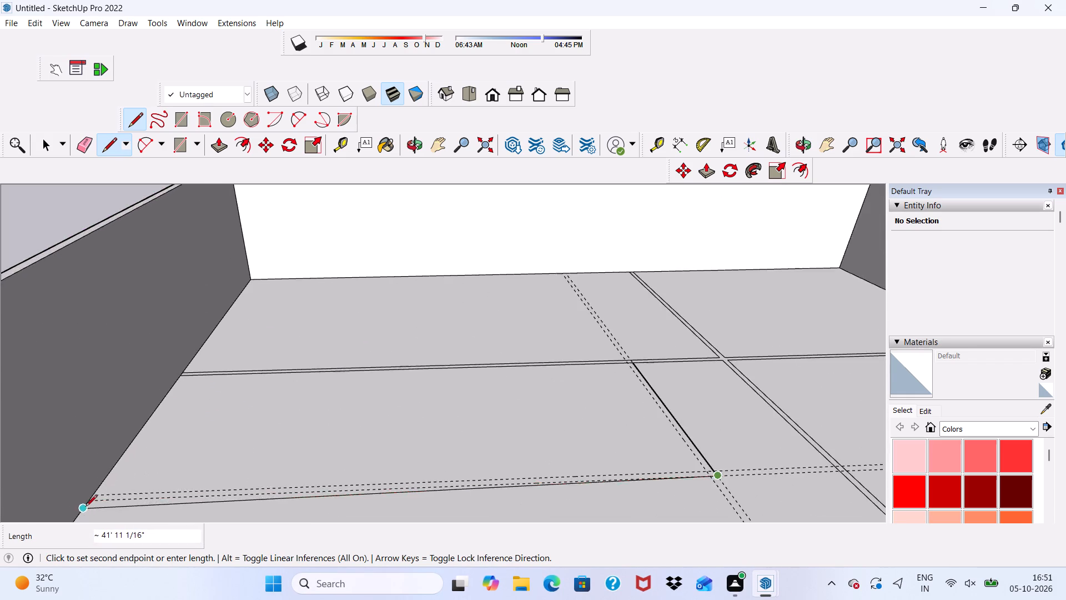
pyautogui.scroll(14, 86, 507)
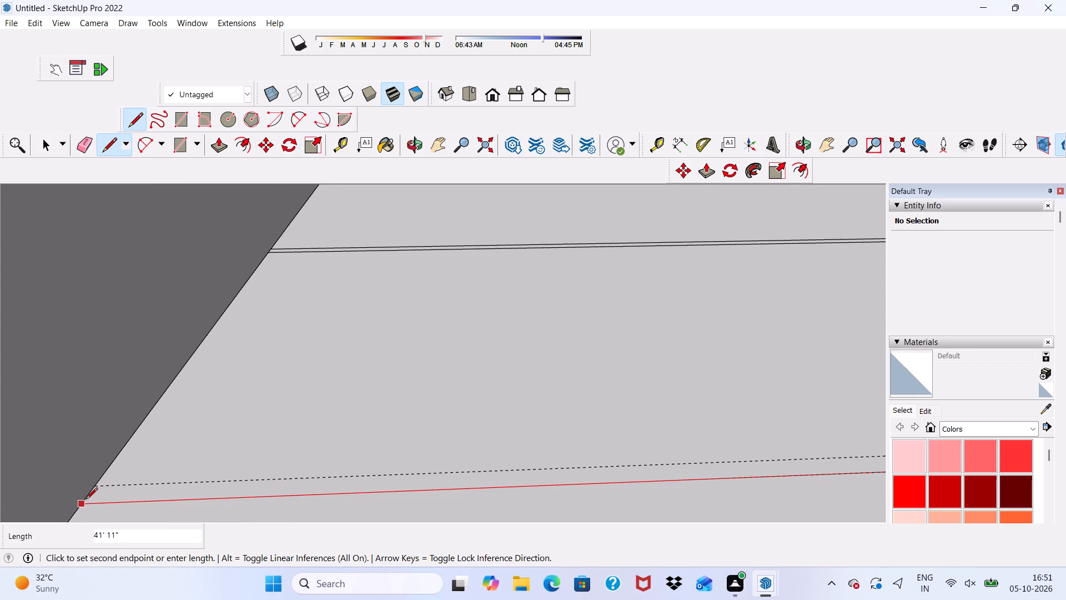
pyautogui.click(85, 502)
# Draw the inner partition outline 41' 5" along the rear guide from the side wall, returning along the farther lengthwise guide to the crosswise partition.
pyautogui.scroll(7, 117, 468)
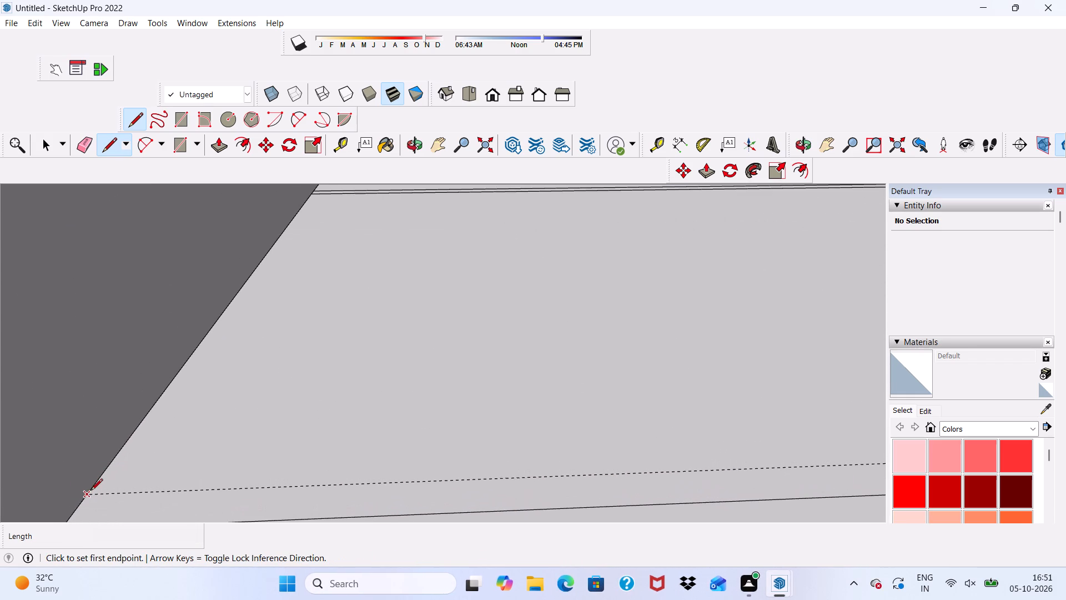
pyautogui.click(86, 495)
pyautogui.scroll(-5, 105, 487)
pyautogui.scroll(-2, 277, 457)
pyautogui.scroll(1, 274, 462)
pyautogui.scroll(-3, 274, 462)
pyautogui.scroll(1, 201, 466)
pyautogui.scroll(-3, 196, 467)
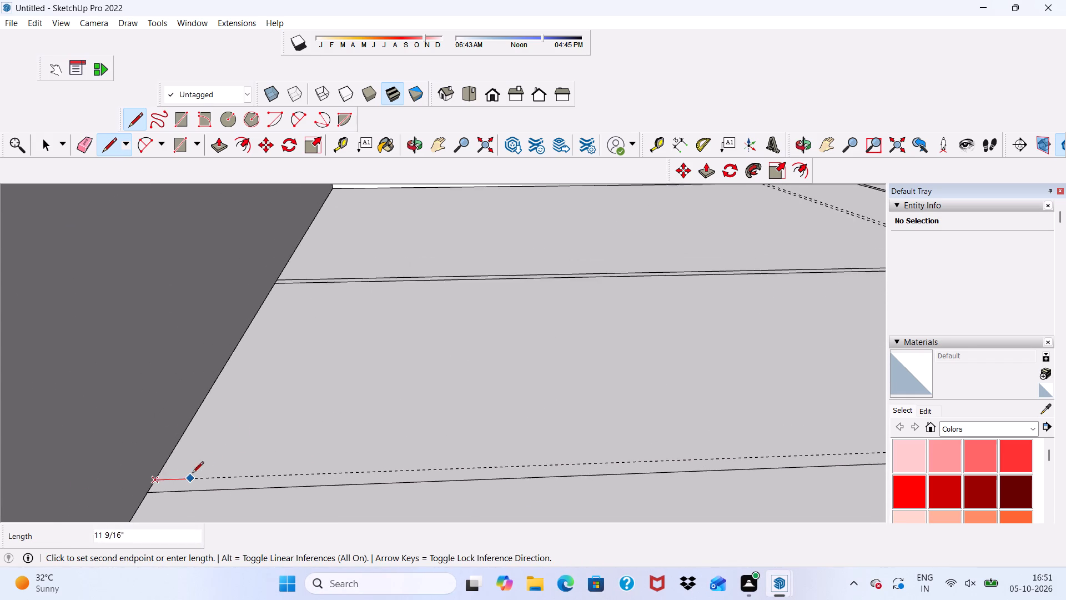
pyautogui.scroll(-14, 160, 420)
pyautogui.scroll(1, 248, 454)
pyautogui.scroll(-1, 257, 456)
pyautogui.scroll(5, 578, 429)
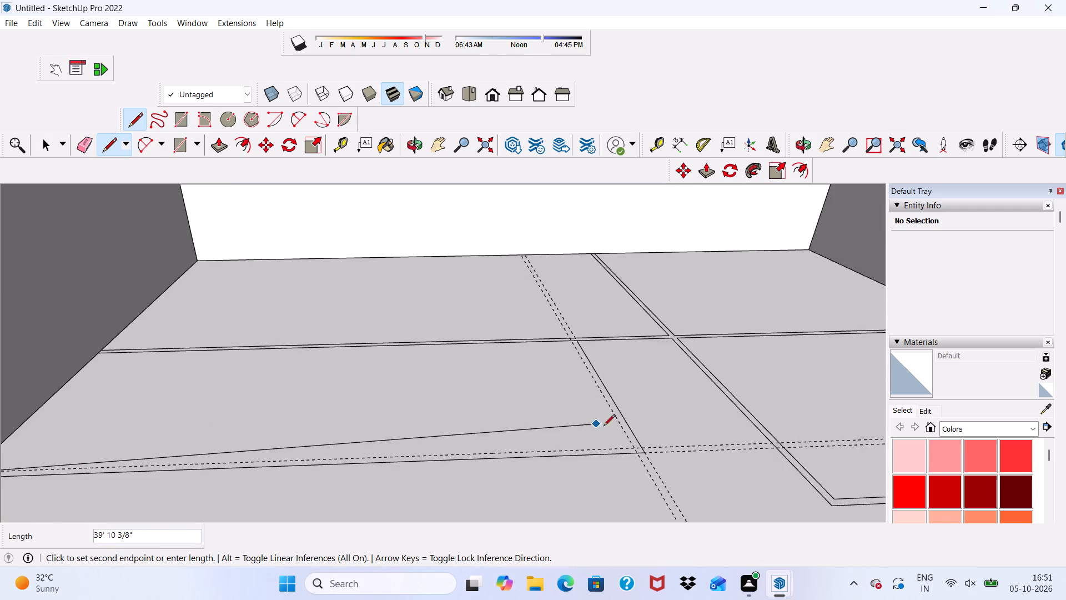
pyautogui.scroll(6, 604, 427)
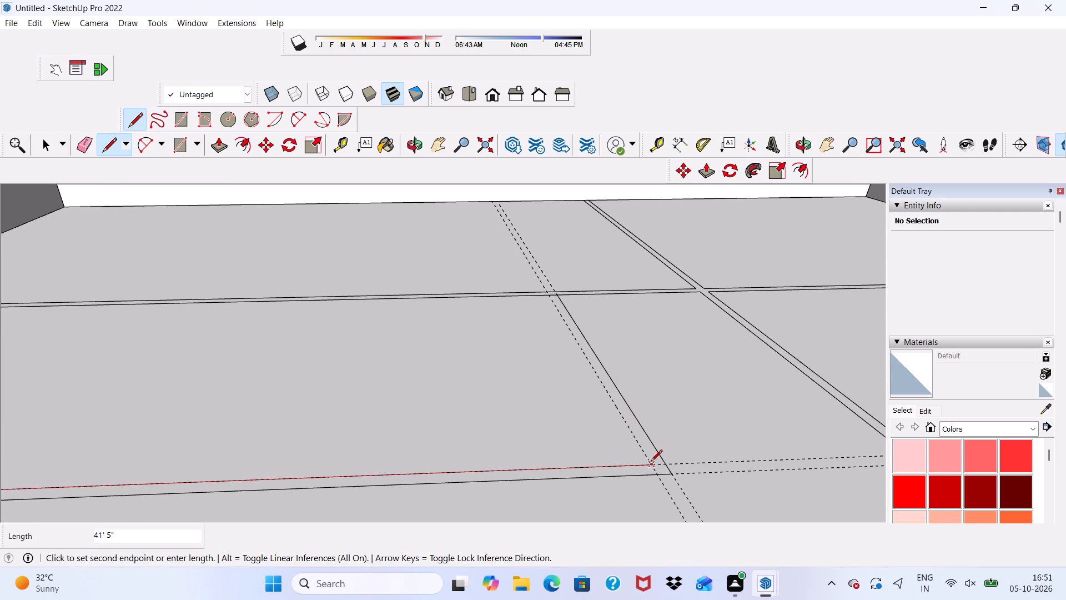
pyautogui.click(651, 462)
pyautogui.scroll(4, 581, 346)
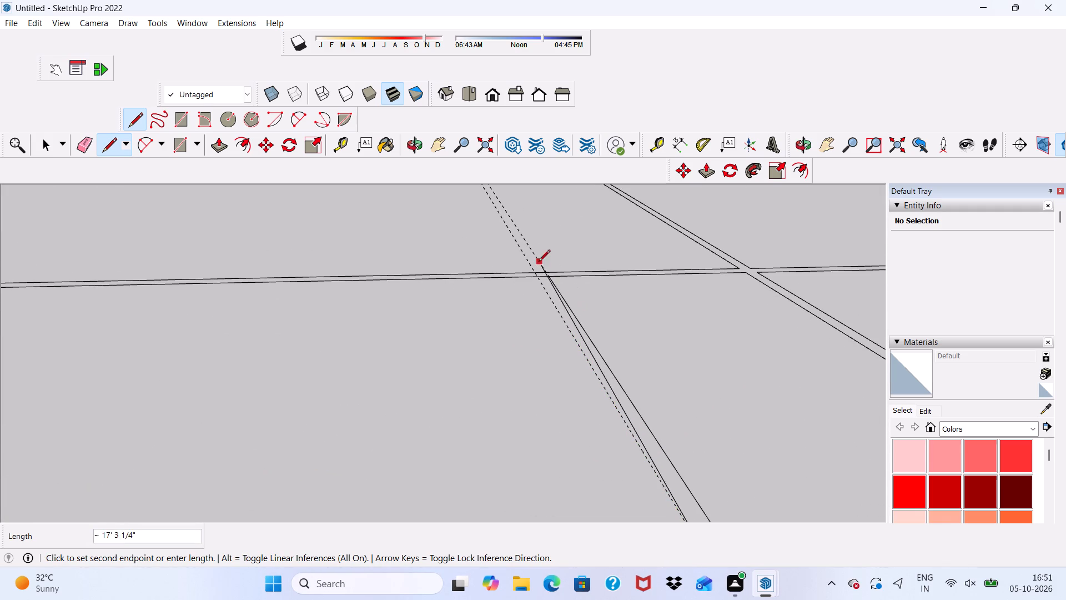
pyautogui.click(535, 281)
pyautogui.scroll(-1, 536, 276)
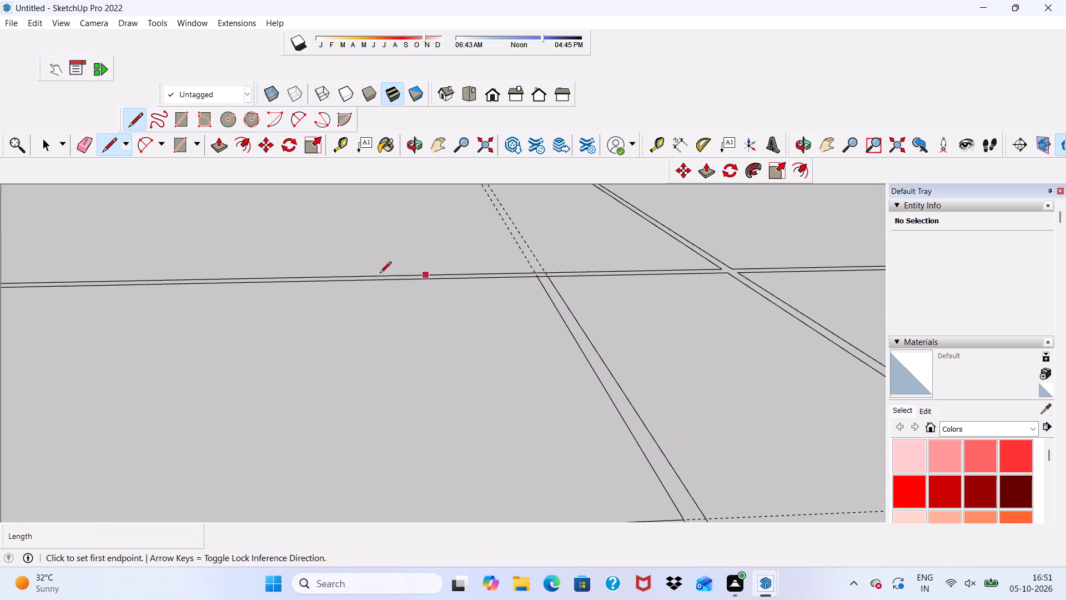
# Erase the new lengthwise and crosswise guide pairs, keeping the drawn partition lines.
pyautogui.click(74, 144)
pyautogui.scroll(2, 490, 248)
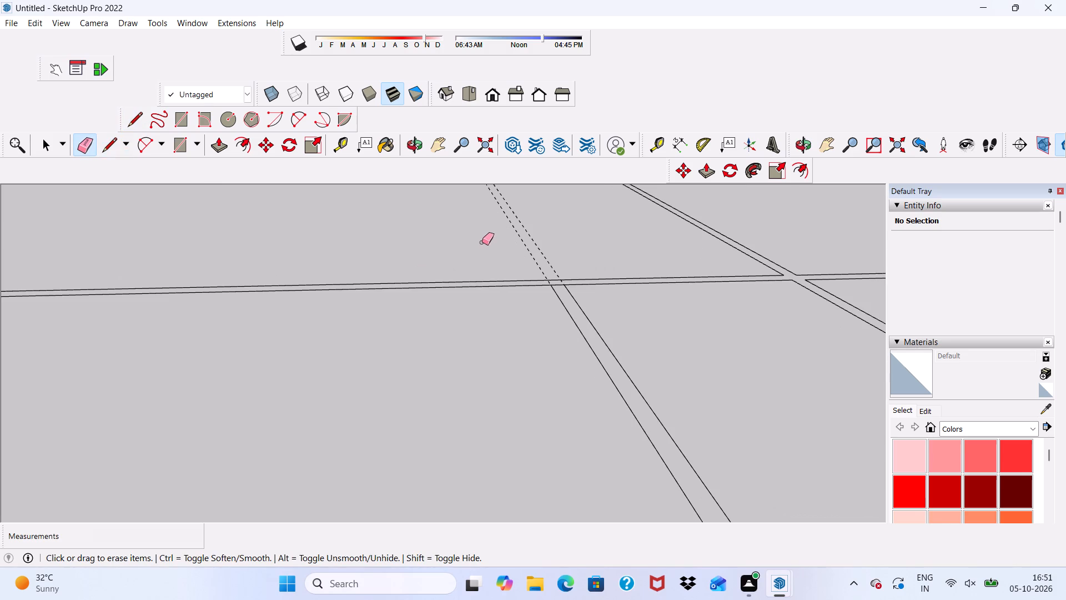
pyautogui.moveTo(602, 208); pyautogui.dragTo(472, 248)
pyautogui.scroll(-1, 406, 259)
pyautogui.scroll(1, 396, 264)
pyautogui.scroll(-11, 393, 267)
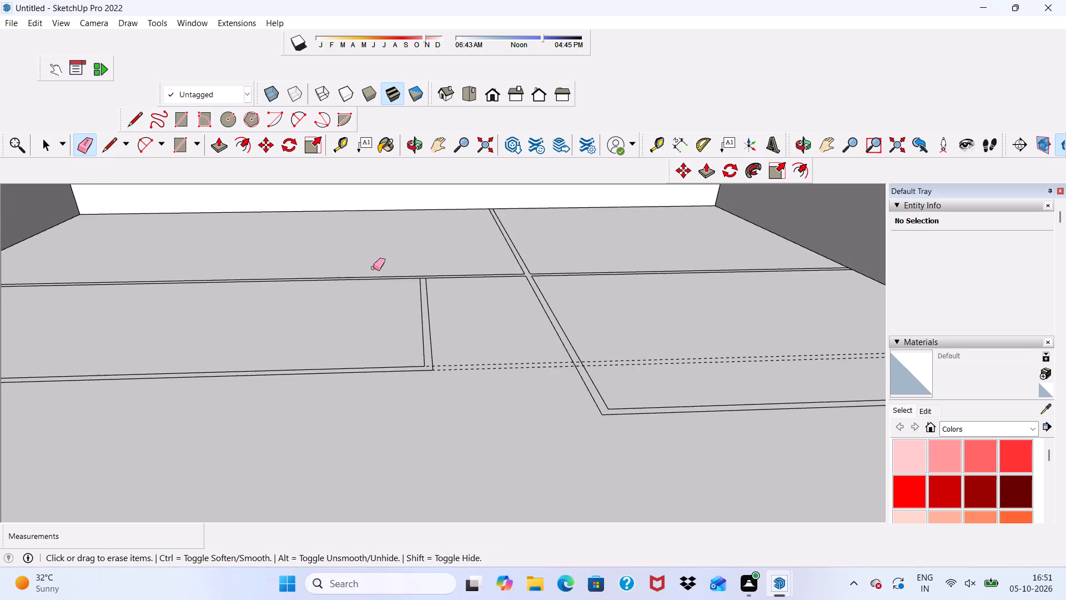
pyautogui.scroll(-2, 373, 268)
pyautogui.moveTo(482, 332); pyautogui.dragTo(497, 352)
# Erase the short segment where the new lengthwise partition meets the crosswise partition so their outlines join.
pyautogui.scroll(-4, 399, 372)
pyautogui.moveTo(387, 388); pyautogui.dragTo(502, 331, button='middle')
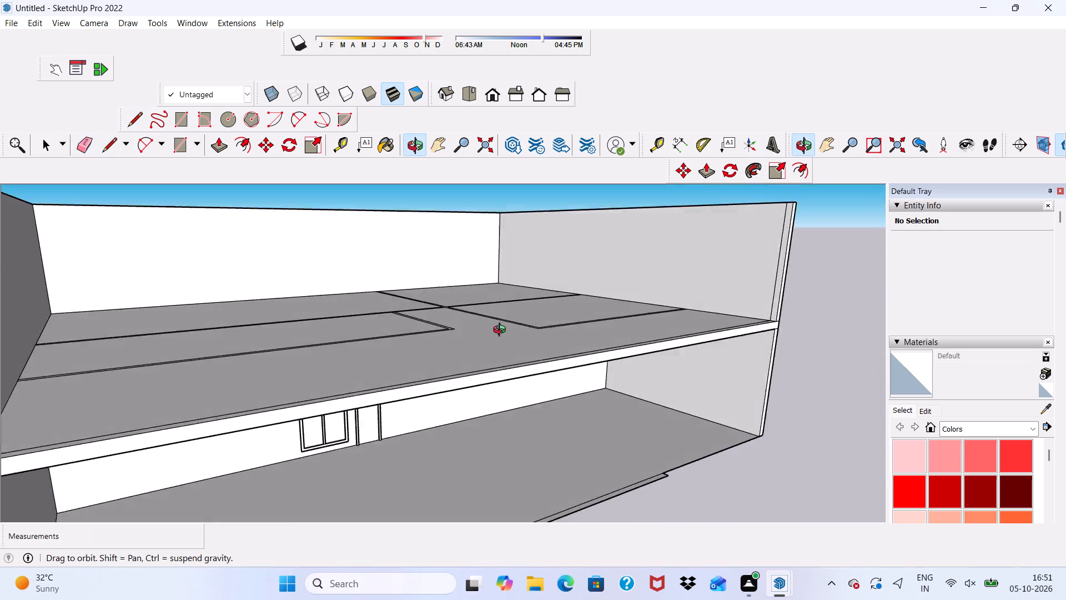
pyautogui.moveTo(502, 331); pyautogui.dragTo(331, 407, button='middle')
pyautogui.scroll(5, 446, 322)
pyautogui.scroll(2, 403, 300)
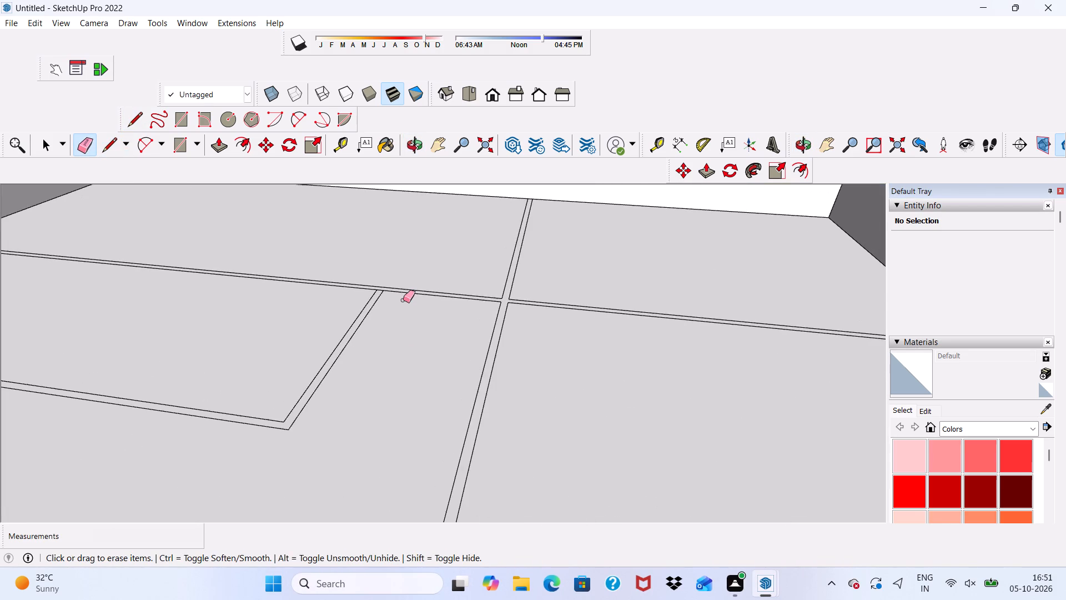
pyautogui.press('space')
pyautogui.scroll(-4, 403, 300)
pyautogui.moveTo(414, 314); pyautogui.dragTo(446, 242, button='middle')
pyautogui.scroll(-4, 270, 286)
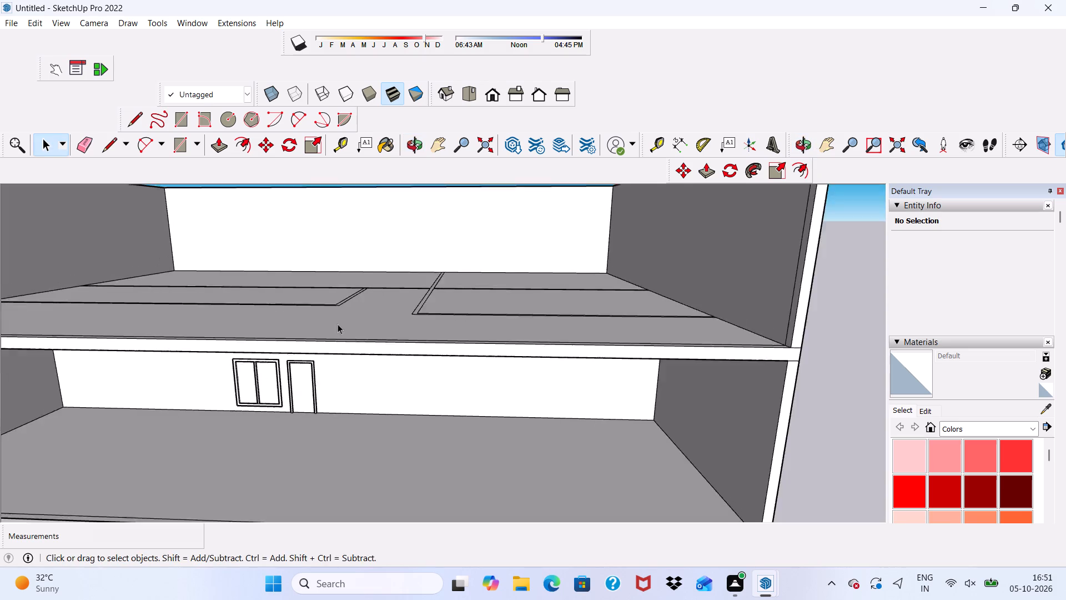
pyautogui.moveTo(345, 325); pyautogui.dragTo(291, 431, button='middle')
pyautogui.middleClick(289, 434)
pyautogui.scroll(11, 287, 326)
pyautogui.scroll(6, 430, 265)
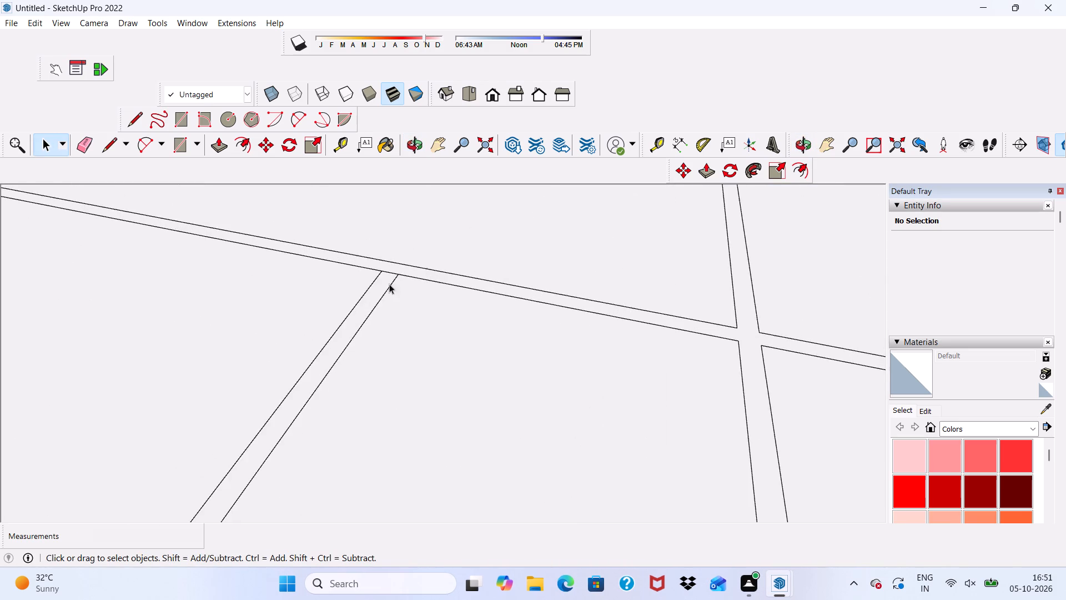
pyautogui.scroll(6, 344, 272)
pyautogui.click(83, 142)
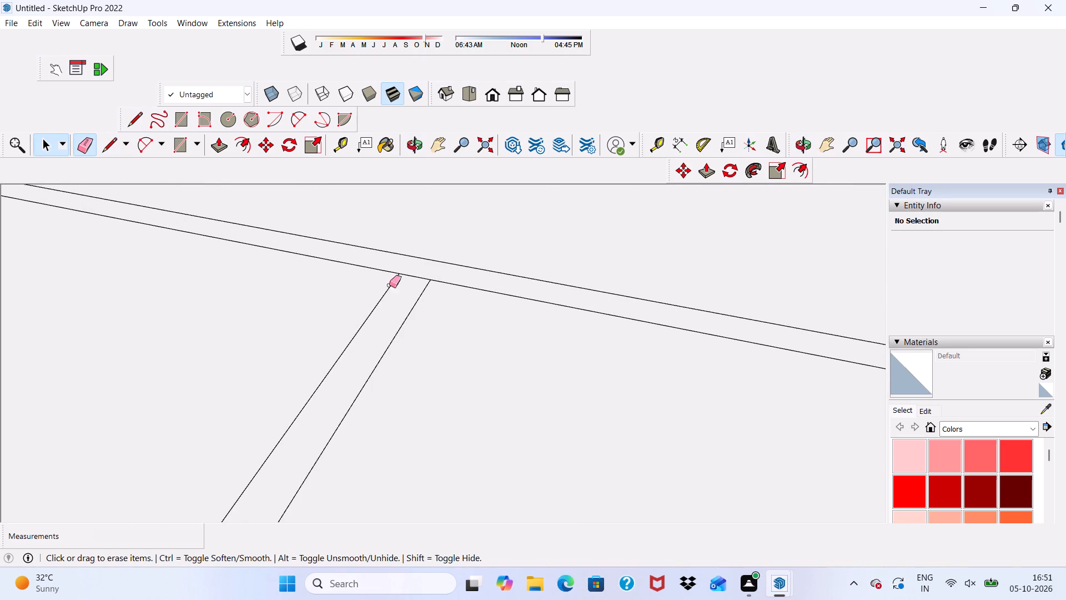
pyautogui.moveTo(416, 276); pyautogui.dragTo(416, 281)
pyautogui.scroll(-12, 409, 283)
pyautogui.scroll(4, 627, 361)
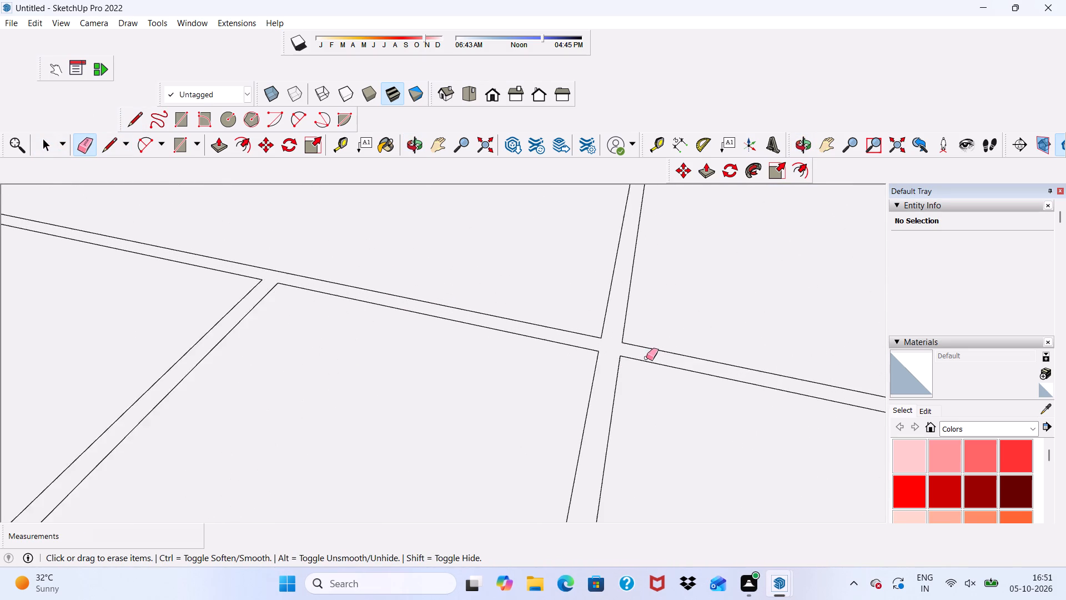
# Push/Pull the joined first-floor partition outline up to the top height of the outer walls.
pyautogui.scroll(1, 646, 358)
pyautogui.scroll(-13, 639, 356)
pyautogui.scroll(1, 447, 331)
pyautogui.scroll(-8, 444, 346)
pyautogui.moveTo(412, 358); pyautogui.dragTo(464, 327, button='middle')
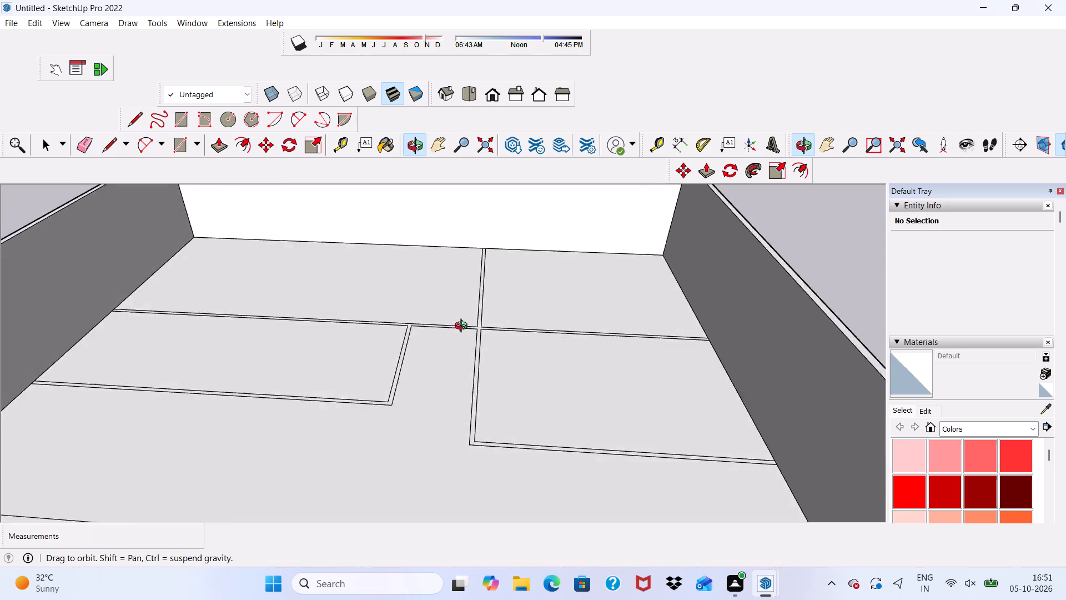
pyautogui.moveTo(464, 327); pyautogui.dragTo(501, 283, button='middle')
pyautogui.scroll(3, 510, 290)
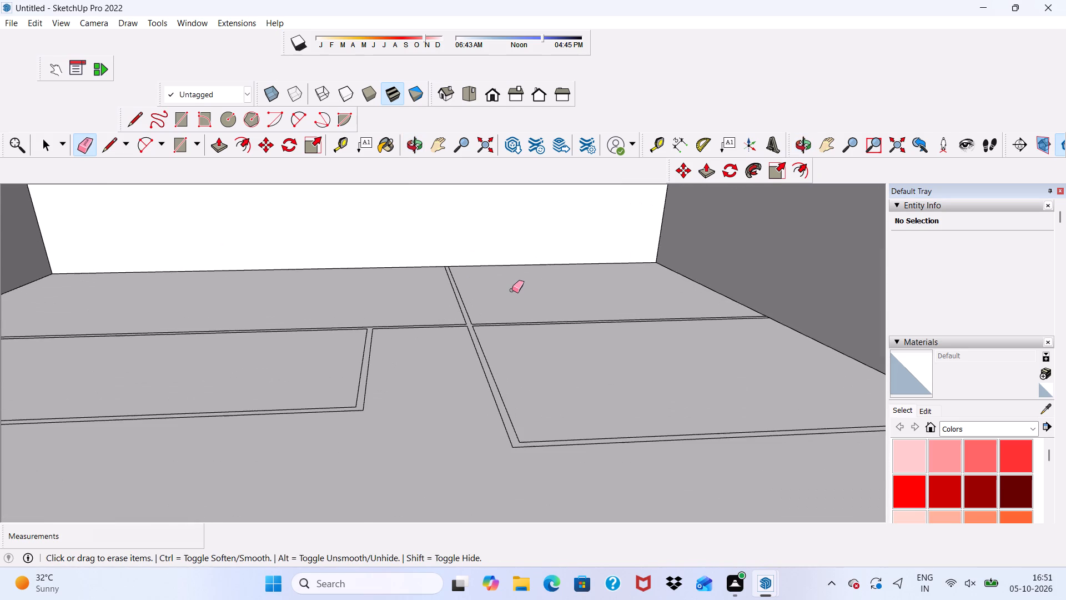
pyautogui.press('space')
pyautogui.scroll(5, 349, 354)
pyautogui.scroll(-2, 373, 322)
pyautogui.moveTo(373, 322); pyautogui.dragTo(357, 488, button='middle')
pyautogui.scroll(7, 358, 393)
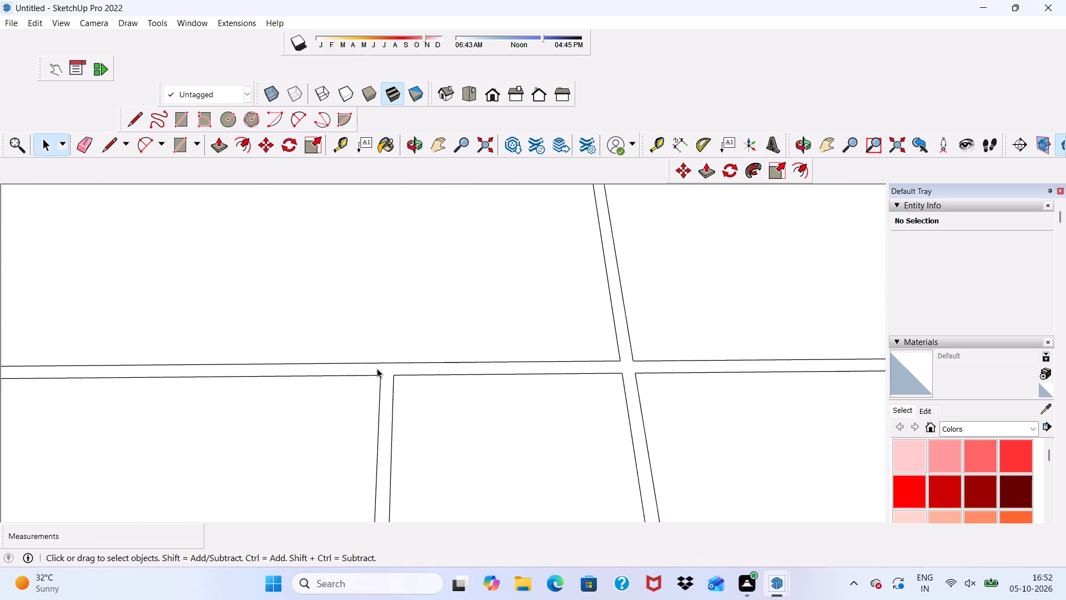
pyautogui.click(381, 368)
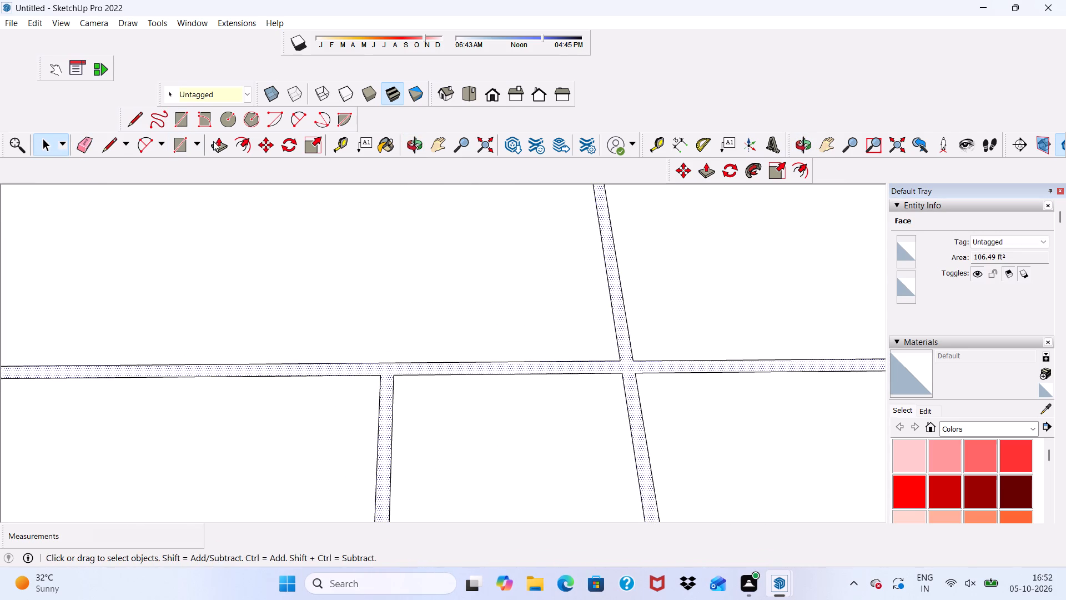
pyautogui.click(215, 141)
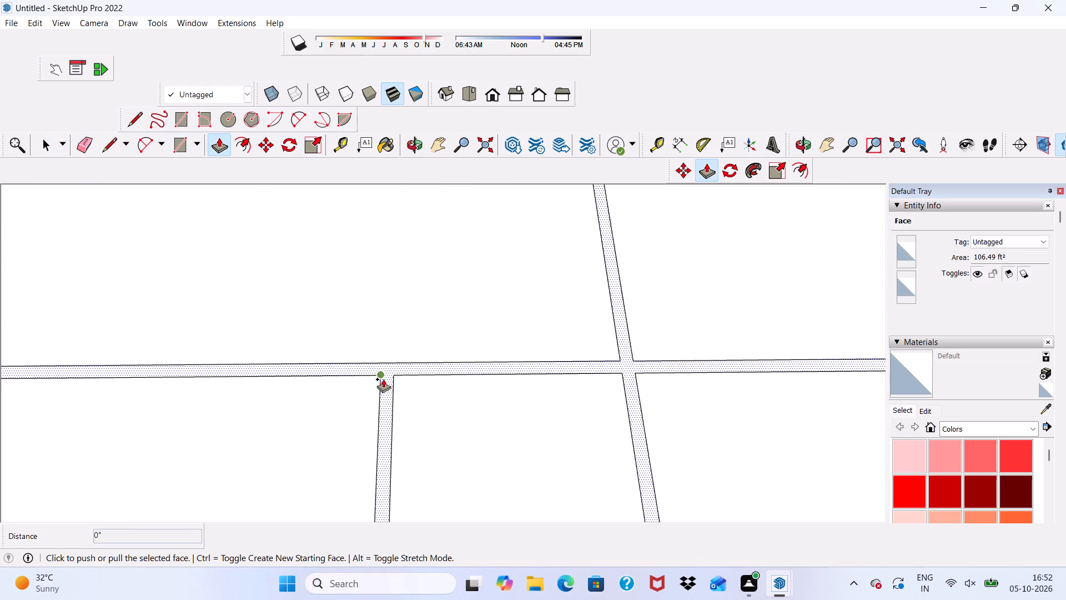
pyautogui.click(388, 381)
pyautogui.scroll(-5, 356, 356)
pyautogui.scroll(-1, 257, 252)
pyautogui.scroll(1, 260, 258)
pyautogui.scroll(-1, 262, 259)
pyautogui.scroll(1, 263, 259)
pyautogui.scroll(-1, 276, 243)
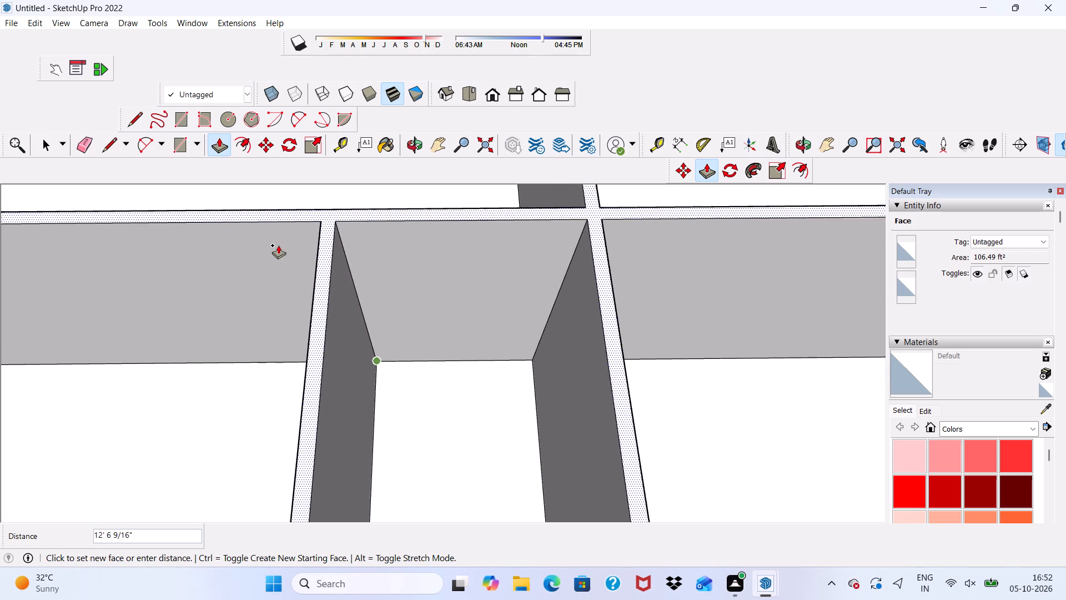
pyautogui.scroll(-1, 278, 245)
pyautogui.scroll(1, 279, 247)
pyautogui.scroll(-19, 280, 248)
pyautogui.scroll(-4, 262, 295)
pyautogui.scroll(2, 206, 294)
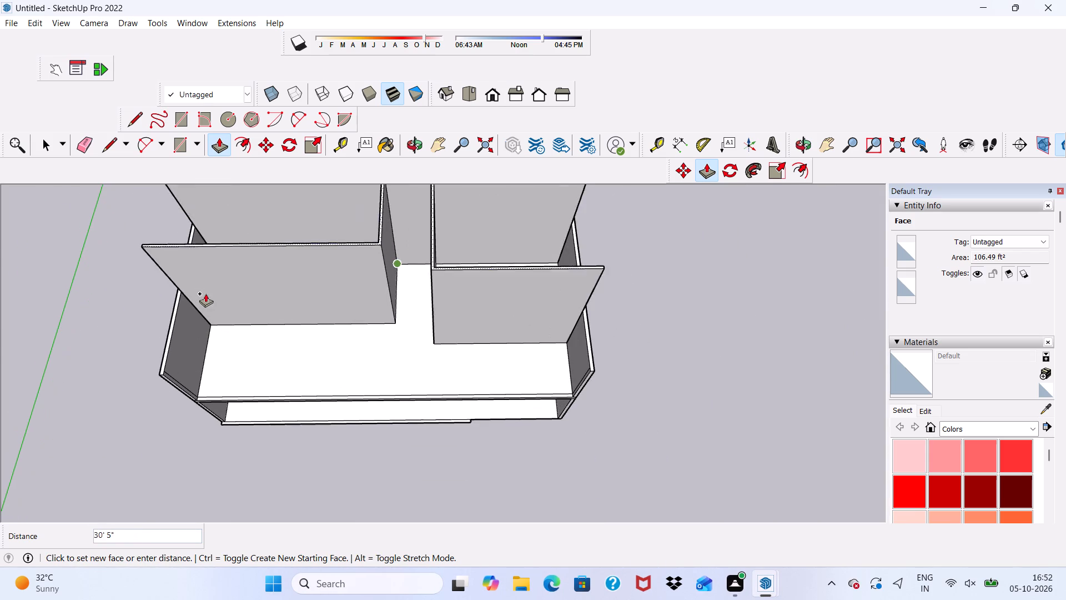
pyautogui.click(174, 319)
pyautogui.scroll(-2, 185, 327)
pyautogui.moveTo(210, 326); pyautogui.dragTo(217, 320, button='middle')
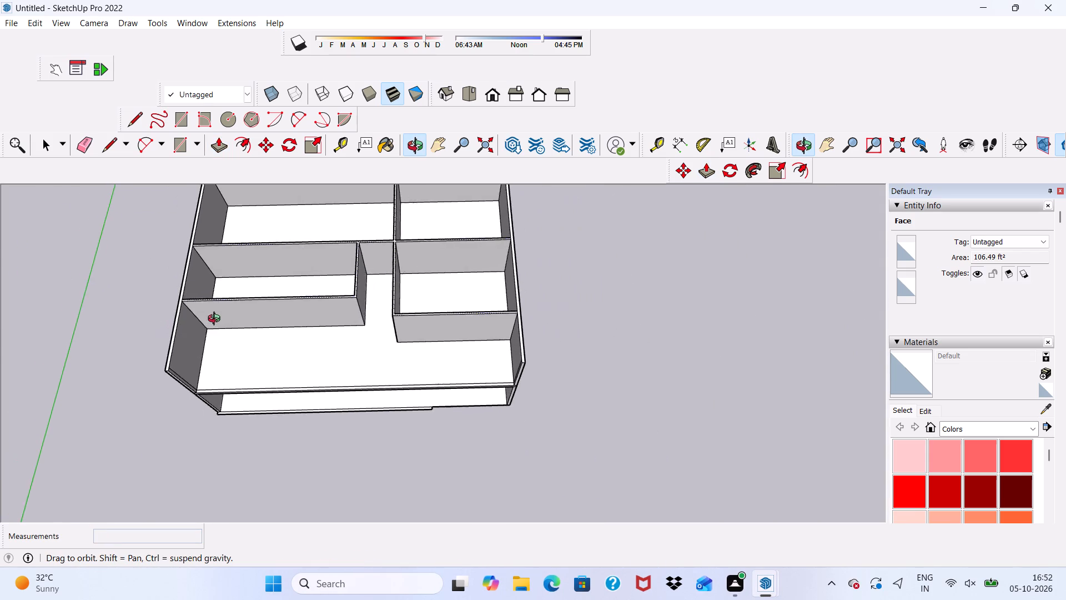
pyautogui.moveTo(217, 320); pyautogui.dragTo(132, 229, button='middle')
pyautogui.middleClick(139, 227)
pyautogui.scroll(4, 344, 227)
pyautogui.press('space')
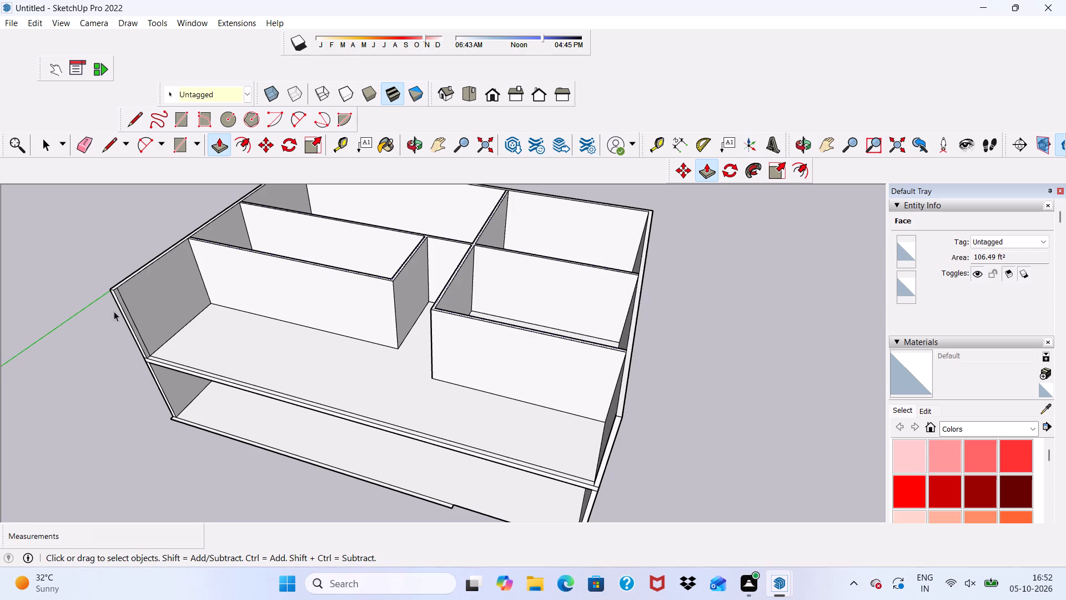
# Examine the raised first-floor partitions and the open front of both storeys from several angles.
pyautogui.scroll(4, 107, 311)
pyautogui.scroll(-7, 98, 310)
pyautogui.moveTo(109, 323); pyautogui.dragTo(170, 306, button='middle')
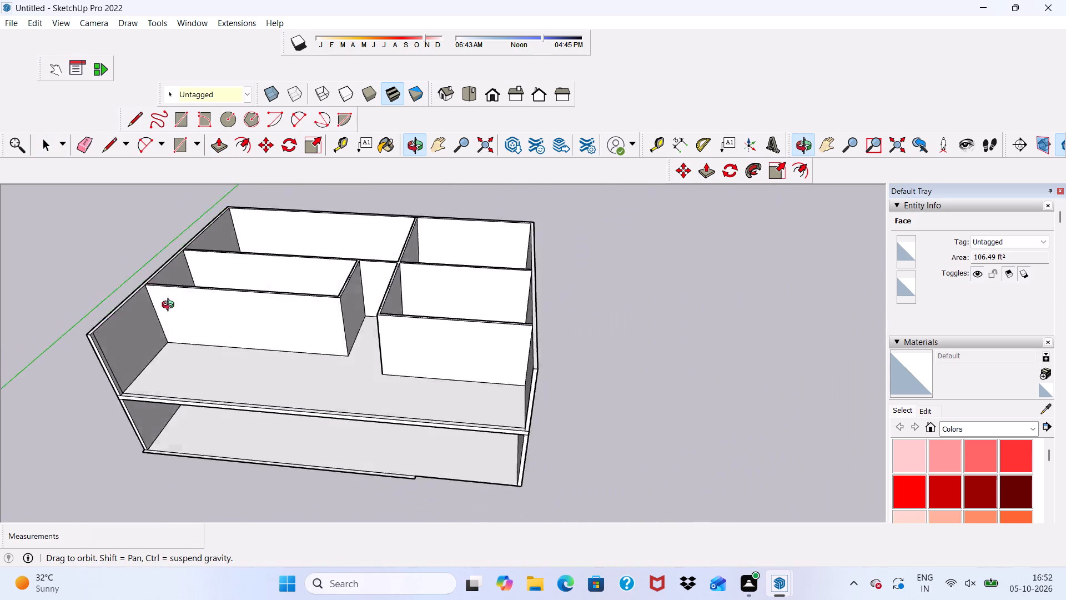
pyautogui.moveTo(170, 306); pyautogui.dragTo(334, 287, button='middle')
pyautogui.scroll(2, 313, 289)
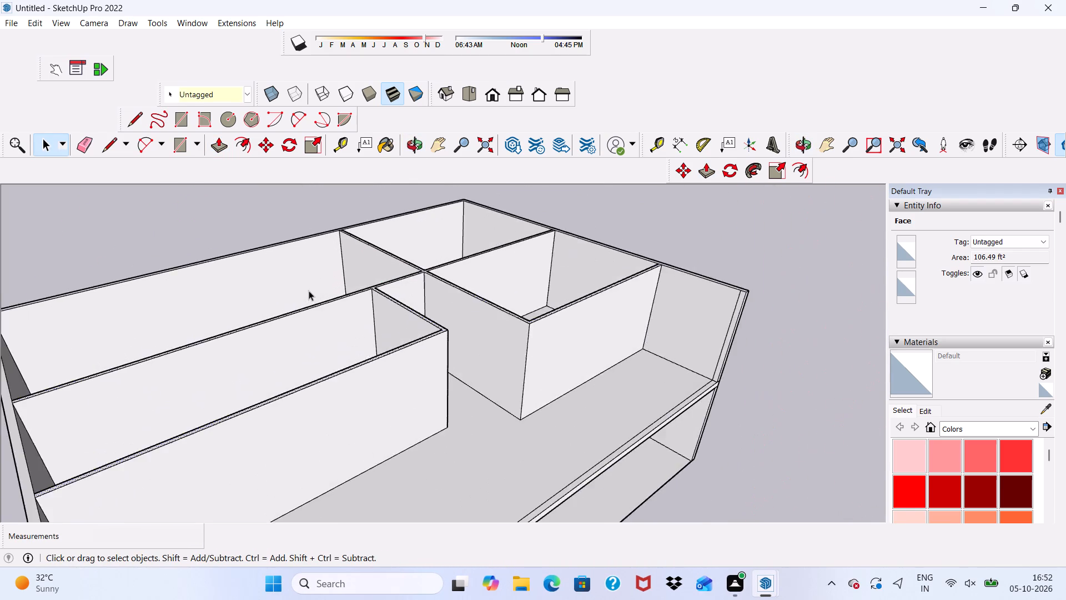
pyautogui.scroll(2, 309, 291)
pyautogui.scroll(-8, 301, 277)
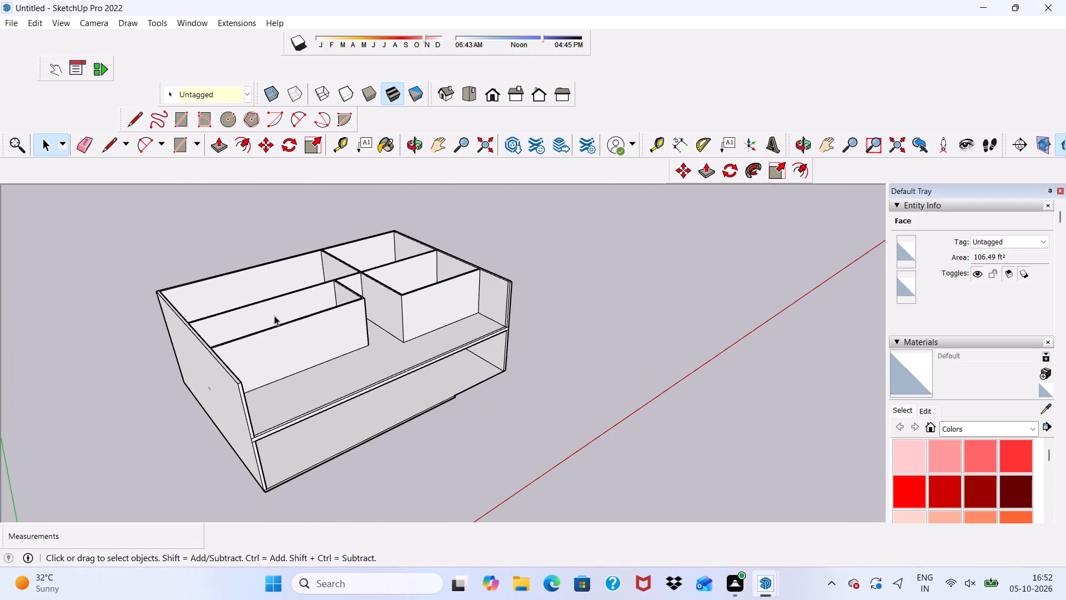
pyautogui.scroll(2, 268, 319)
pyautogui.scroll(2, 354, 321)
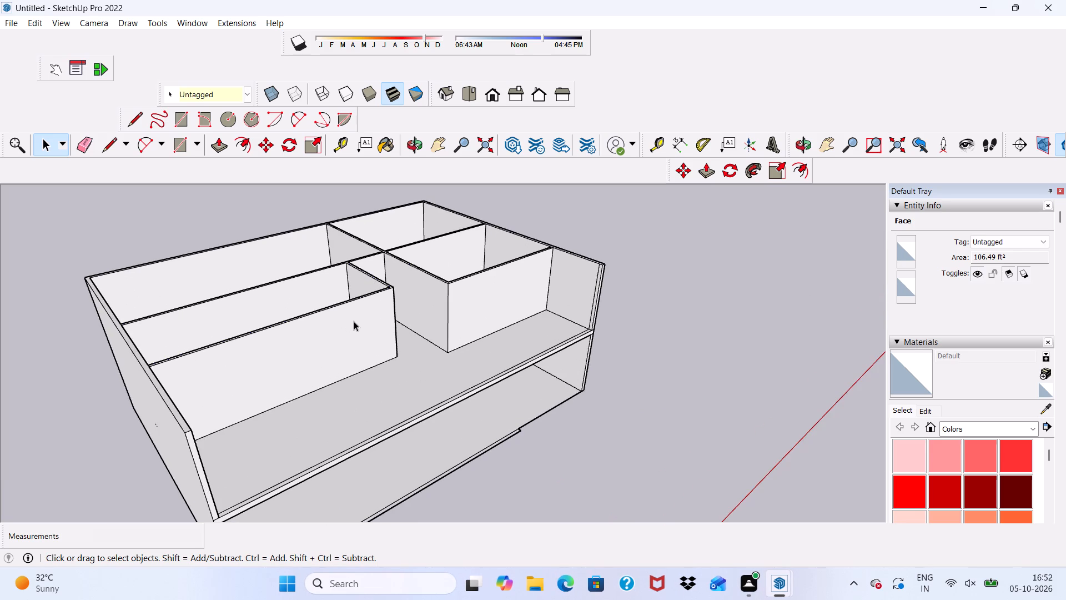
pyautogui.scroll(4, 354, 321)
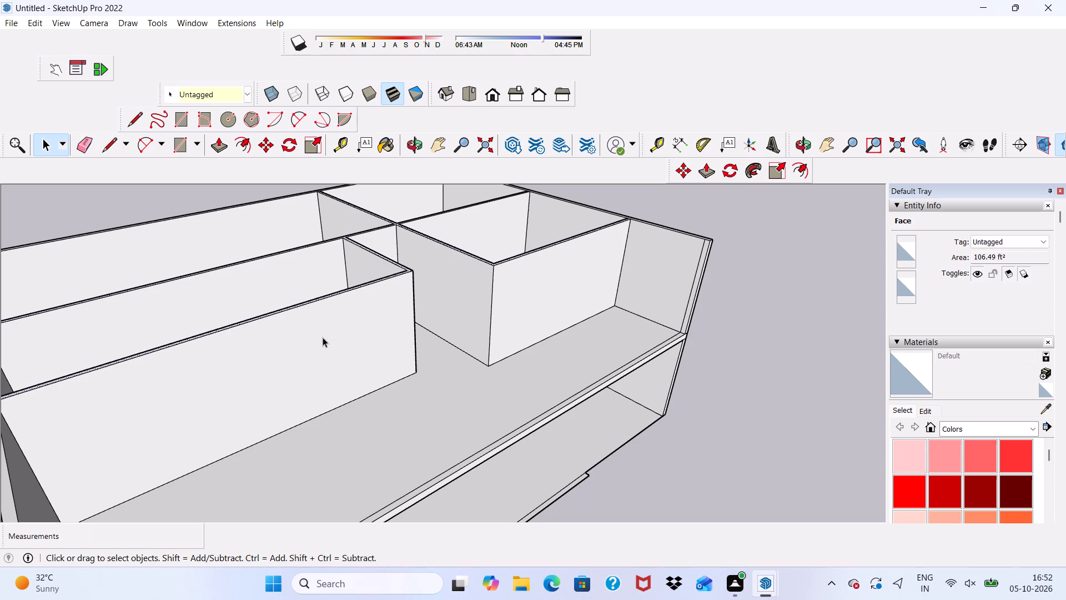
pyautogui.scroll(-5, 245, 322)
pyautogui.scroll(-4, 326, 301)
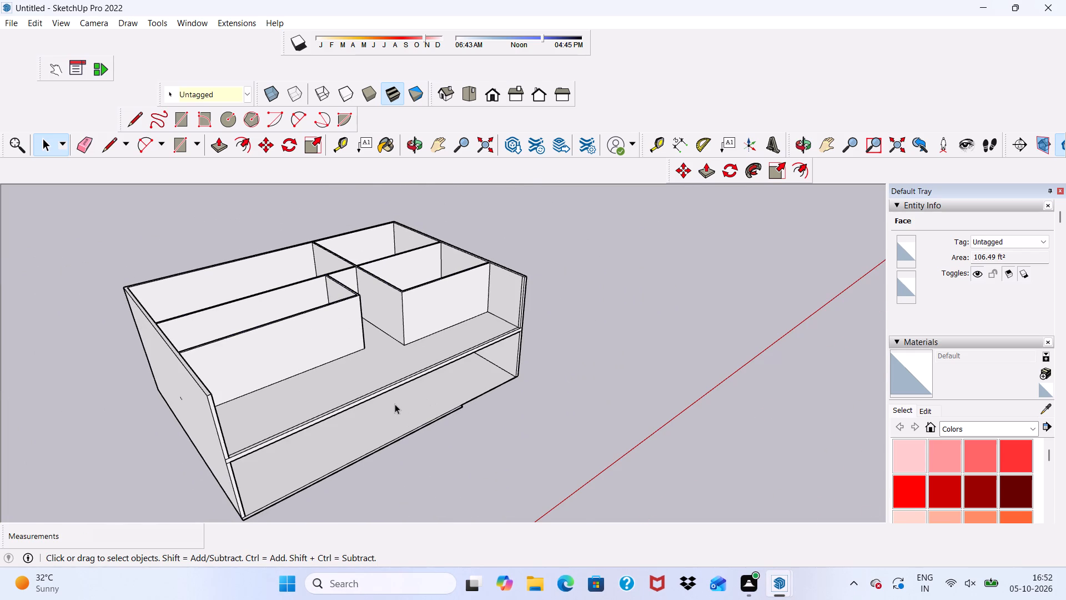
pyautogui.scroll(3, 395, 404)
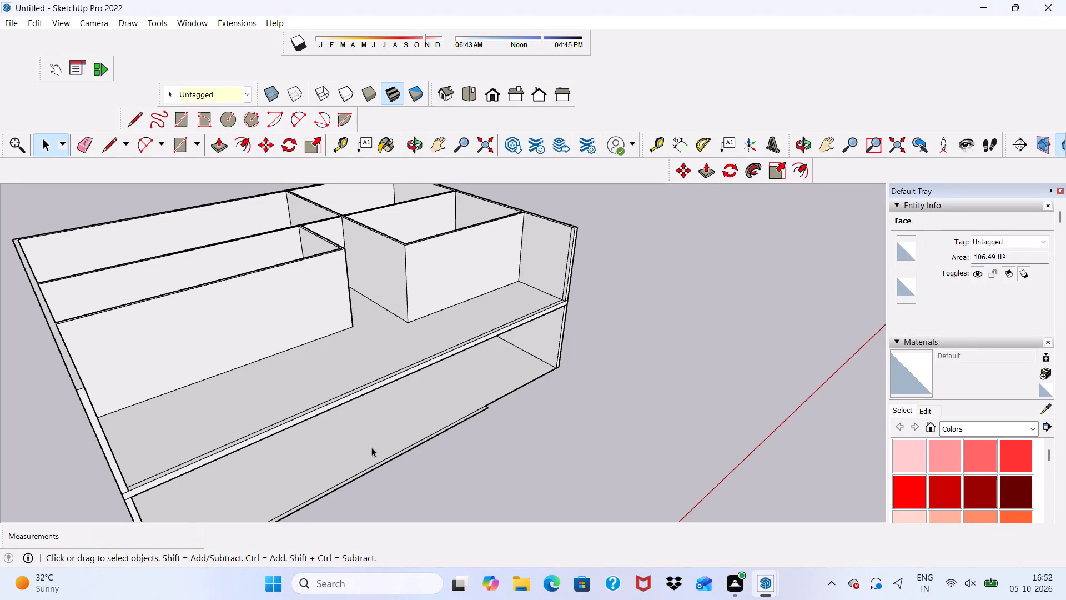
pyautogui.scroll(3, 345, 447)
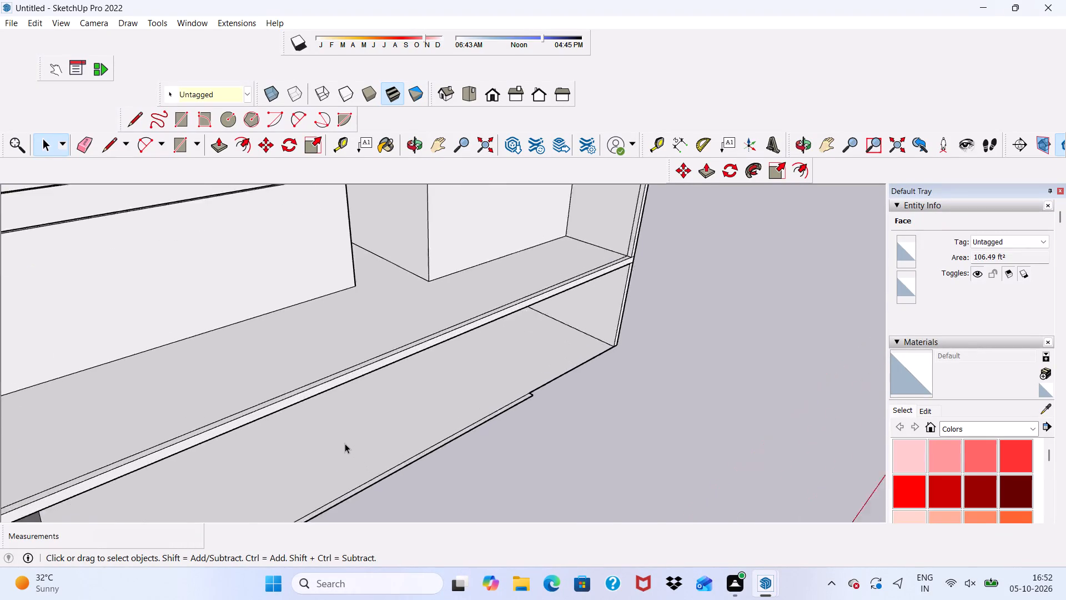
pyautogui.scroll(1, 345, 443)
pyautogui.scroll(-6, 347, 441)
pyautogui.moveTo(415, 430); pyautogui.dragTo(323, 381, button='middle')
pyautogui.moveTo(321, 372); pyautogui.dragTo(318, 361, button='middle')
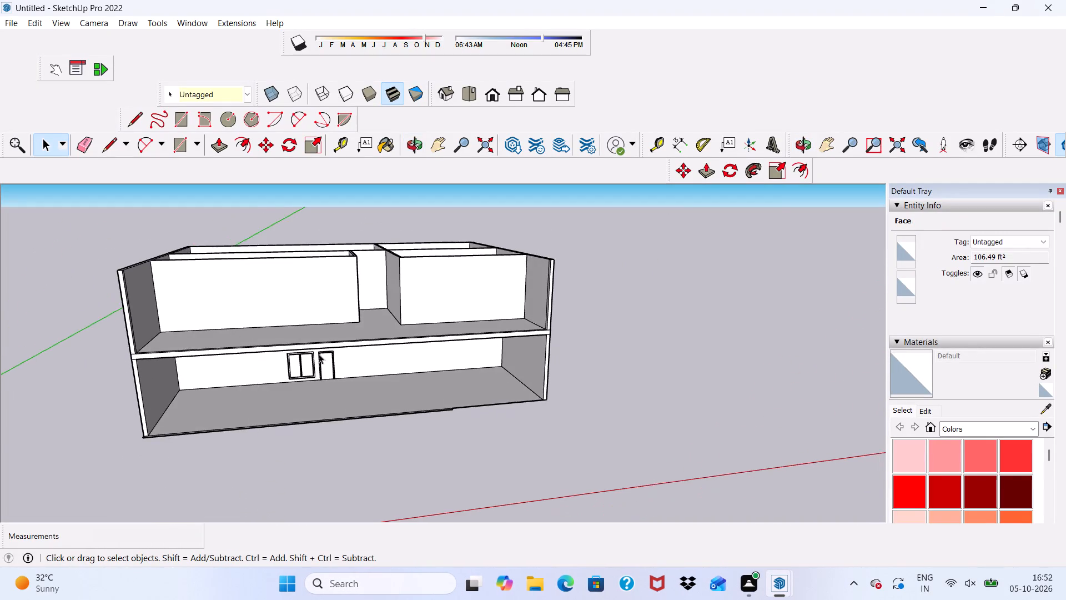
pyautogui.scroll(4, 319, 354)
pyautogui.scroll(7, 438, 293)
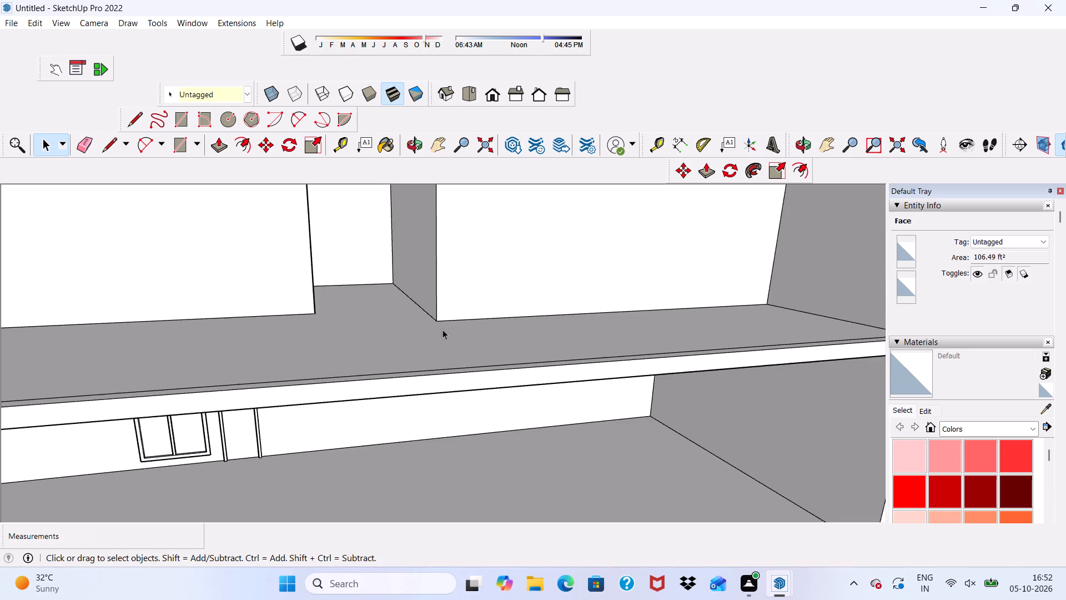
pyautogui.scroll(1, 443, 329)
pyautogui.scroll(-6, 423, 326)
pyautogui.moveTo(419, 340); pyautogui.dragTo(299, 319, button='middle')
pyautogui.scroll(3, 313, 313)
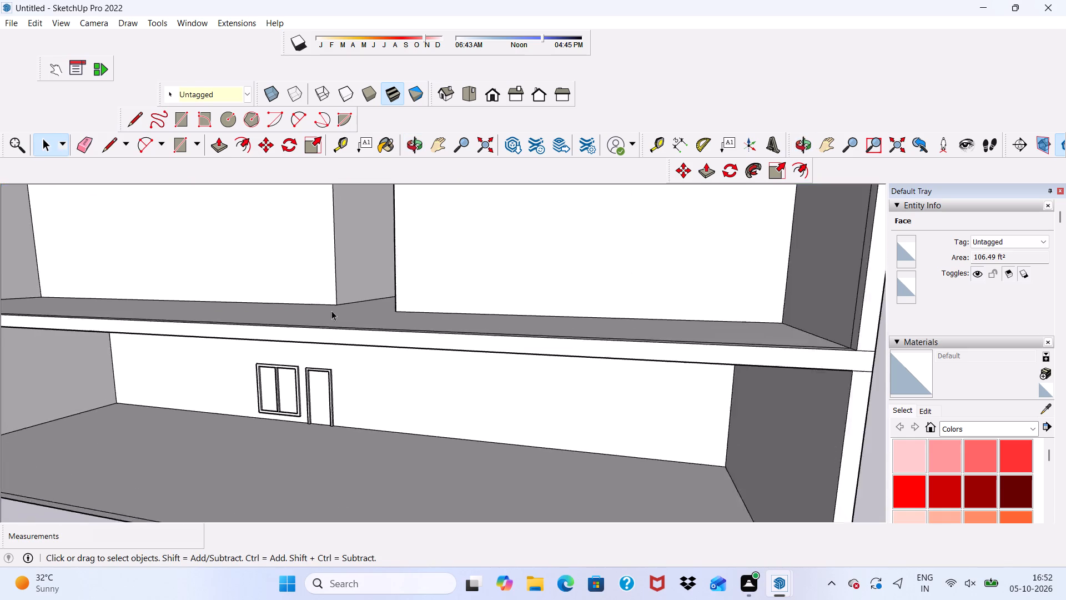
pyautogui.scroll(2, 331, 311)
pyautogui.scroll(-3, 335, 303)
pyautogui.scroll(-5, 414, 301)
pyautogui.moveTo(440, 322); pyautogui.dragTo(465, 303, button='middle')
pyautogui.middleClick(466, 304)
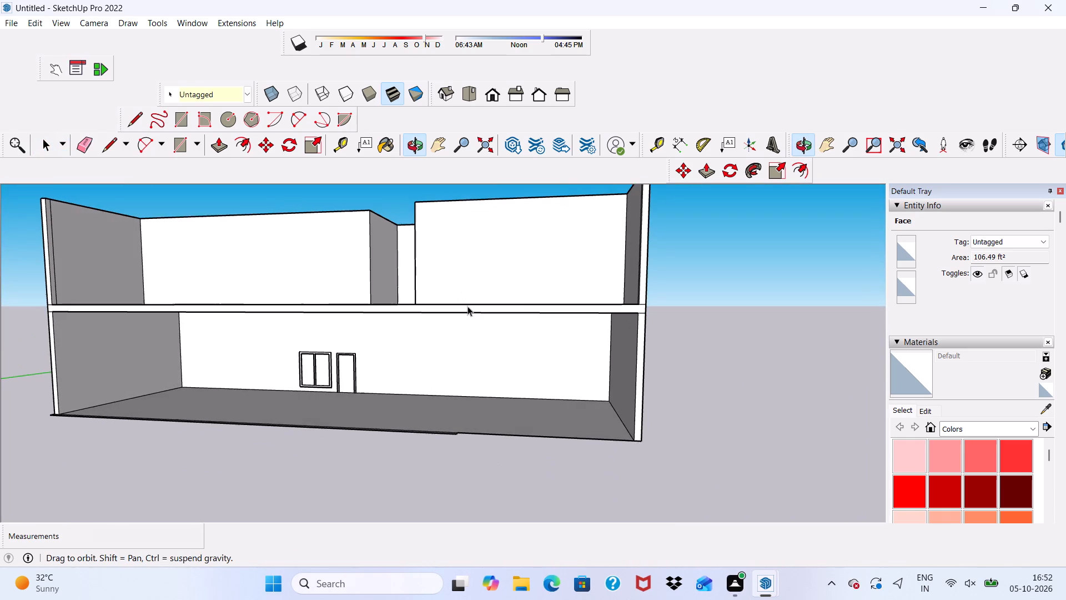
pyautogui.scroll(4, 288, 335)
pyautogui.moveTo(296, 249); pyautogui.dragTo(295, 329, button='middle')
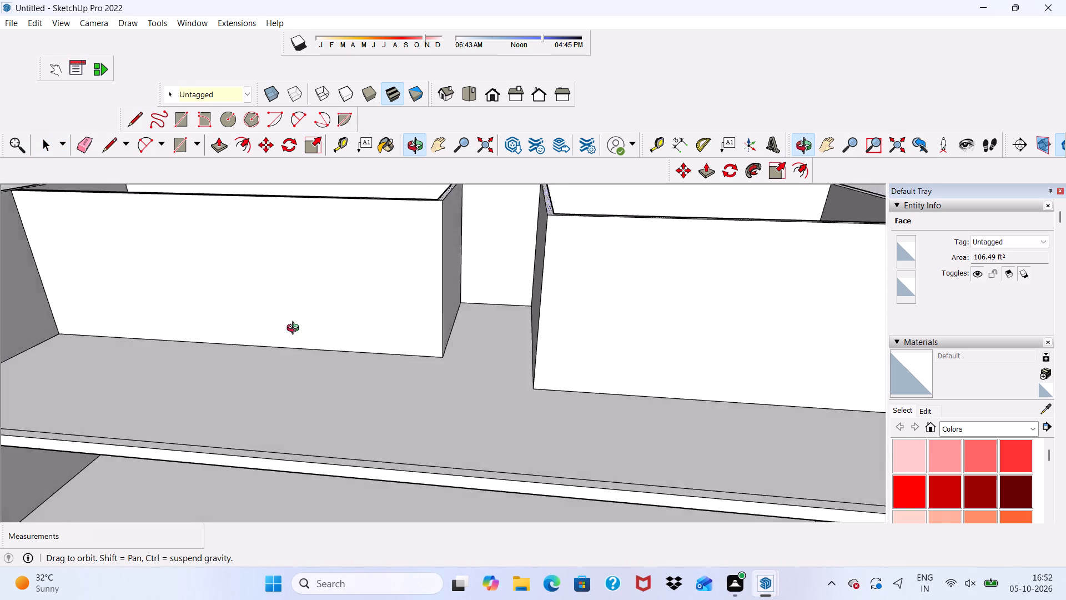
pyautogui.moveTo(295, 329); pyautogui.dragTo(256, 373, button='middle')
pyautogui.scroll(-2, 218, 348)
pyautogui.scroll(1, 242, 349)
pyautogui.scroll(-4, 254, 349)
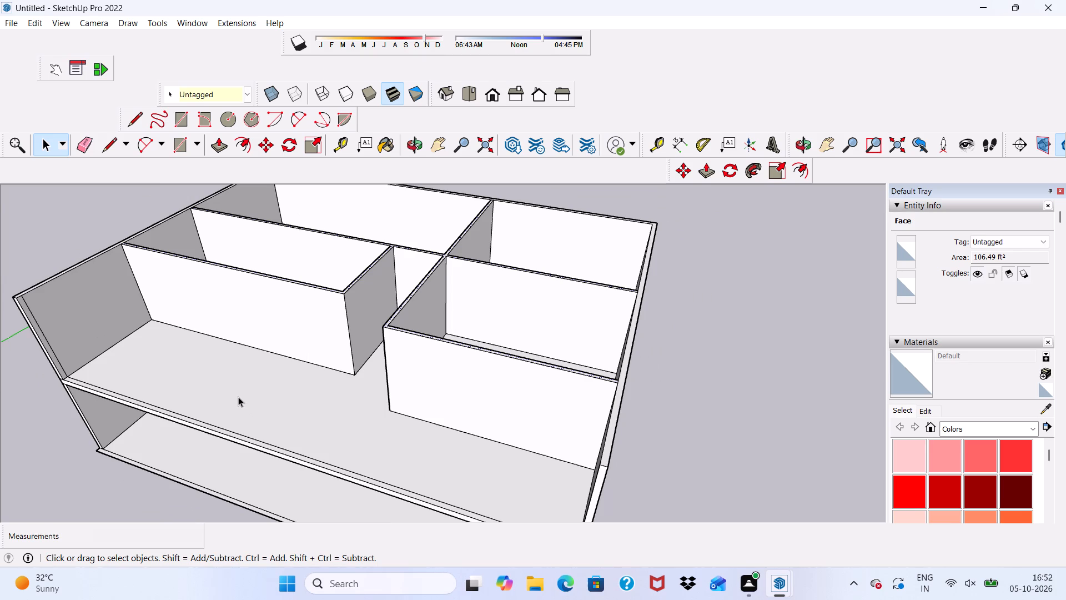
# Push/Pull the left side wall's inner face, in front of the first-floor partition, inward about 13' 9 3/4" to form a block.
pyautogui.click(83, 303)
pyautogui.click(218, 146)
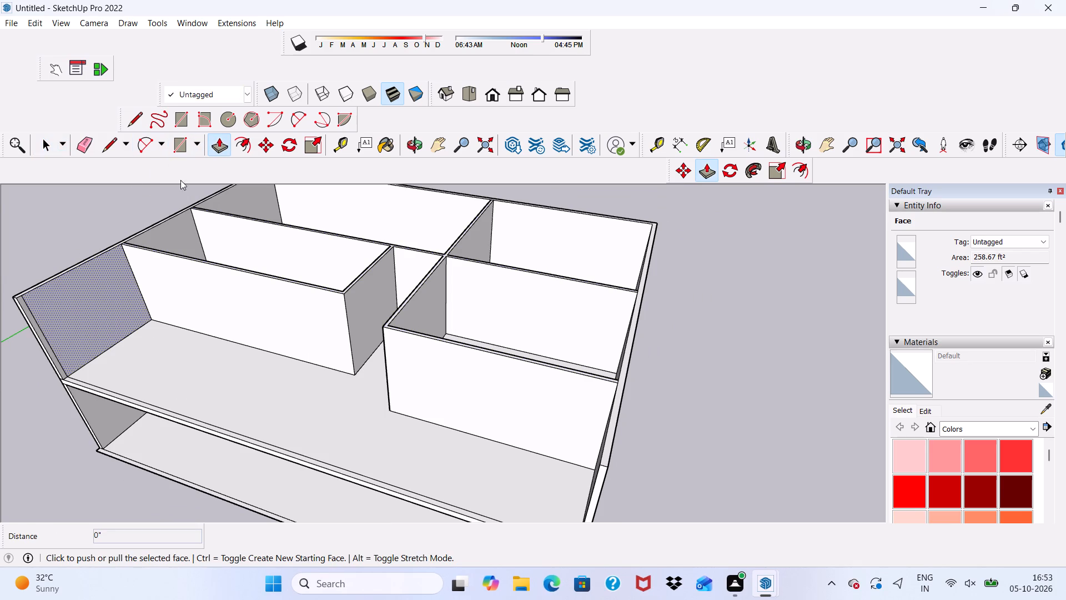
pyautogui.click(39, 296)
pyautogui.scroll(2, 67, 302)
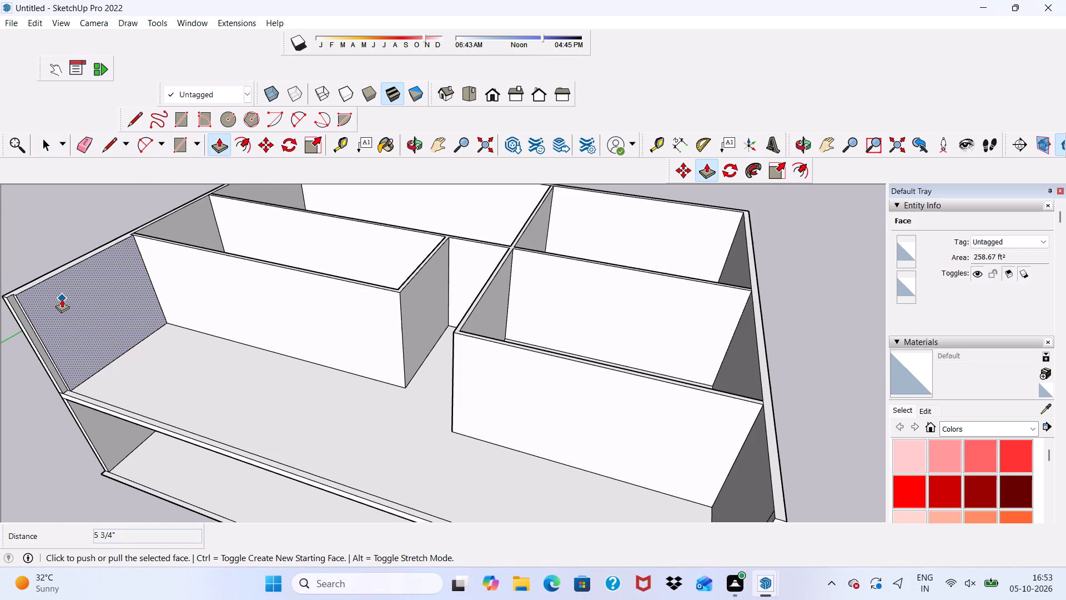
pyautogui.click(62, 299)
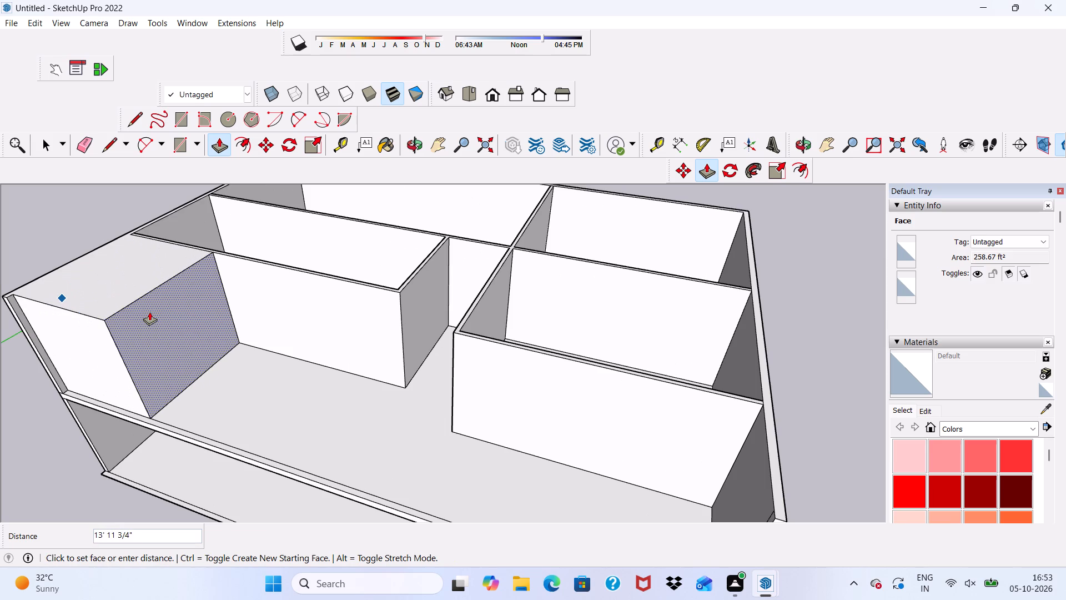
pyautogui.scroll(-1, 142, 312)
pyautogui.moveTo(142, 312); pyautogui.dragTo(189, 293, button='middle')
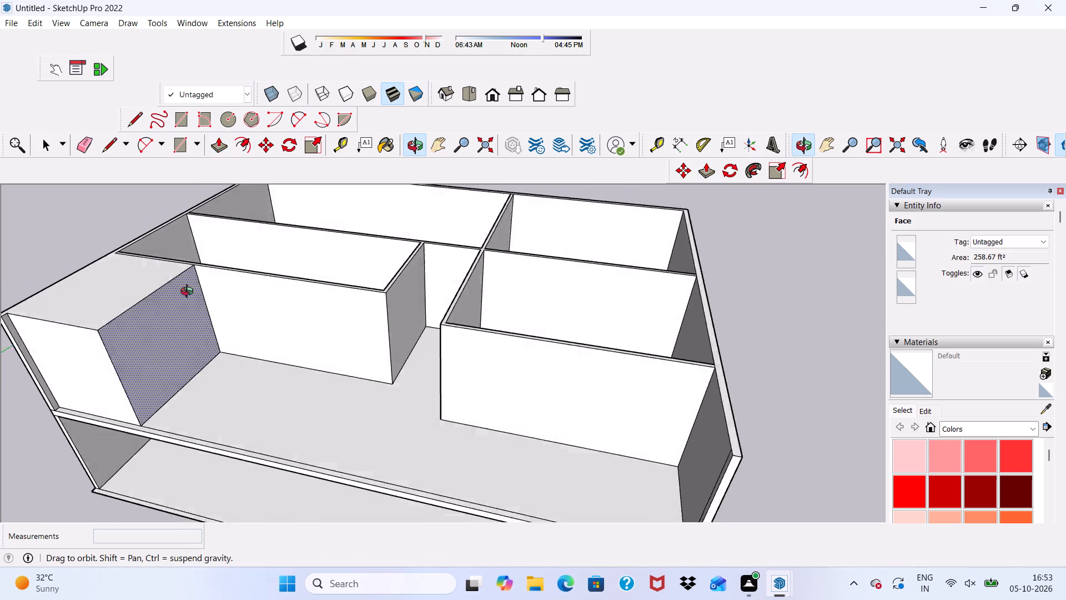
pyautogui.moveTo(189, 293); pyautogui.dragTo(230, 268, button='middle')
pyautogui.middleClick(230, 268)
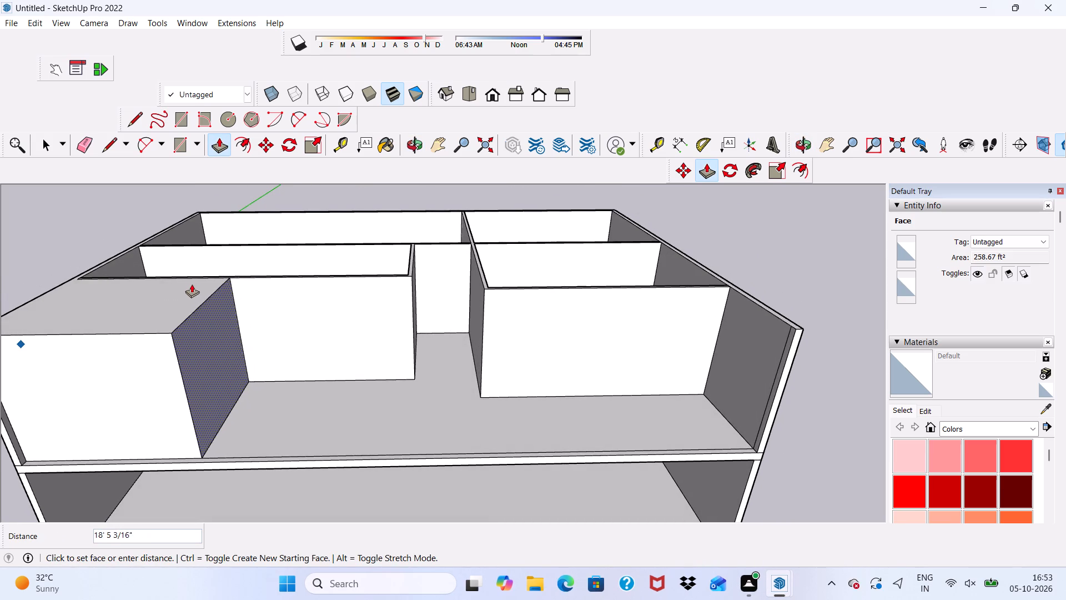
pyautogui.scroll(1, 244, 245)
pyautogui.scroll(-1, 244, 244)
pyautogui.scroll(2, 244, 243)
pyautogui.moveTo(237, 272); pyautogui.dragTo(207, 379, button='middle')
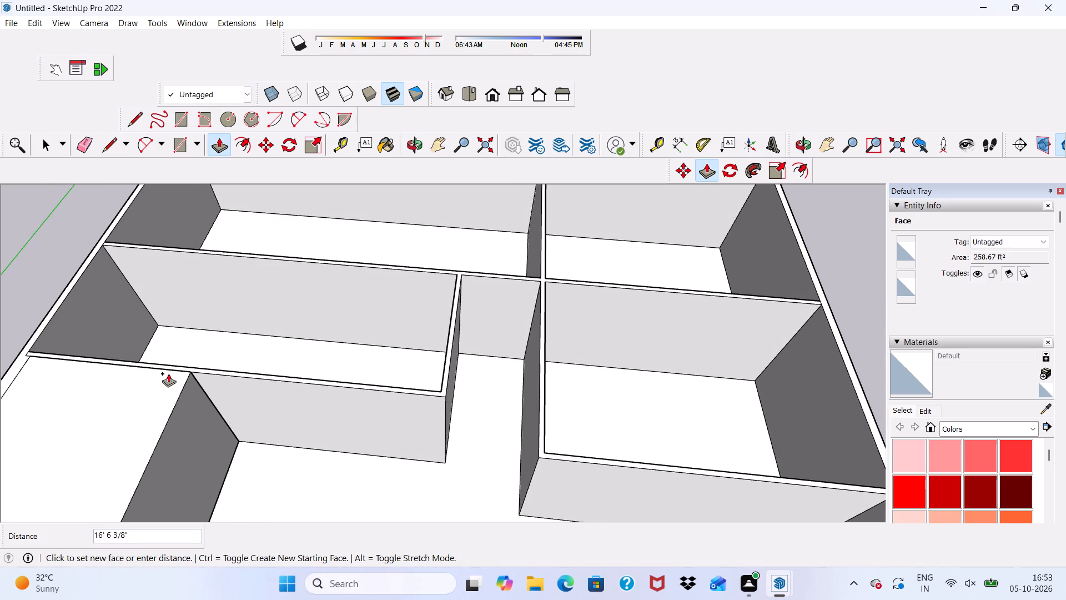
pyautogui.click(139, 371)
# Examine the new first-floor block and its front edge where it meets the end of the left side wall.
pyautogui.scroll(-1, 139, 371)
pyautogui.scroll(1, 139, 371)
pyautogui.scroll(-1, 139, 371)
pyautogui.moveTo(167, 371); pyautogui.dragTo(204, 367, button='middle')
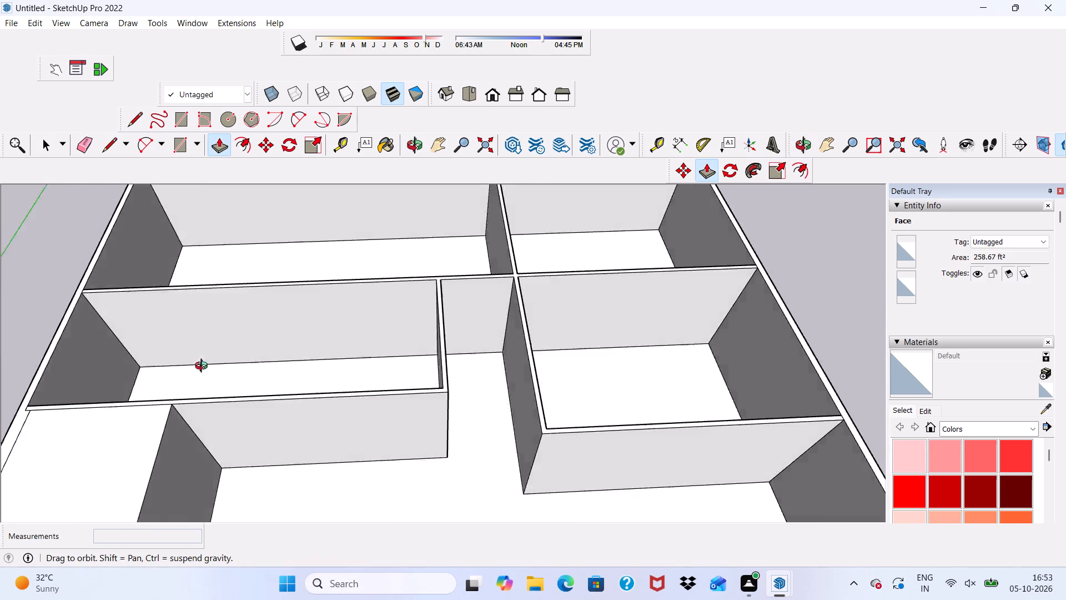
pyautogui.moveTo(204, 367); pyautogui.dragTo(321, 257, button='middle')
pyautogui.scroll(1, 315, 231)
pyautogui.scroll(-6, 315, 233)
pyautogui.moveTo(281, 402); pyautogui.dragTo(86, 369, button='middle')
pyautogui.middleClick(86, 369)
pyautogui.middleClick(85, 369)
pyautogui.scroll(8, 163, 291)
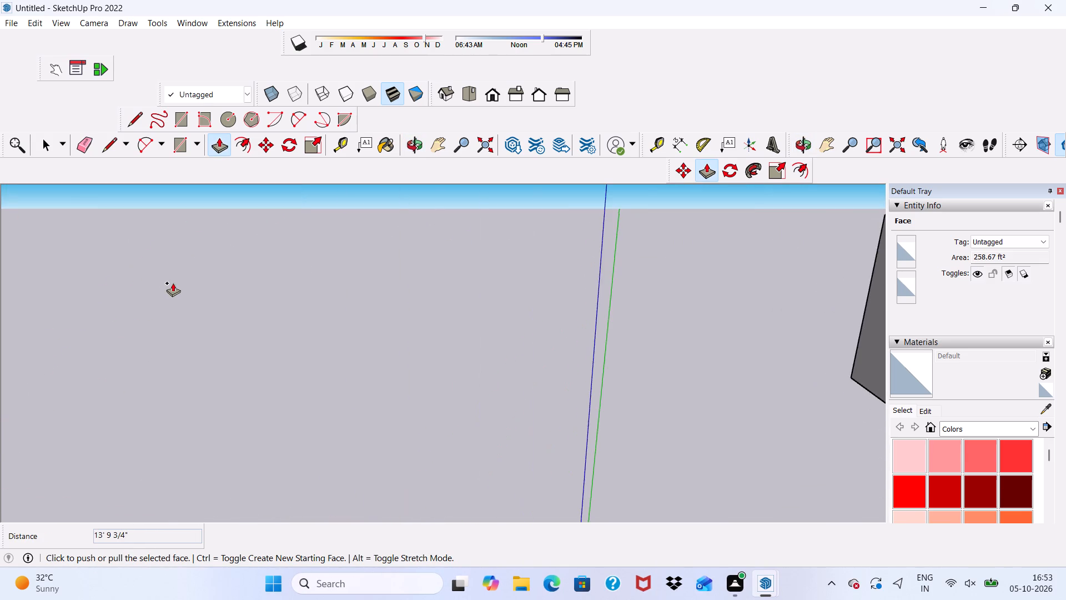
pyautogui.scroll(4, 175, 283)
pyautogui.scroll(-7, 193, 273)
pyautogui.scroll(1, 215, 343)
pyautogui.scroll(-9, 218, 350)
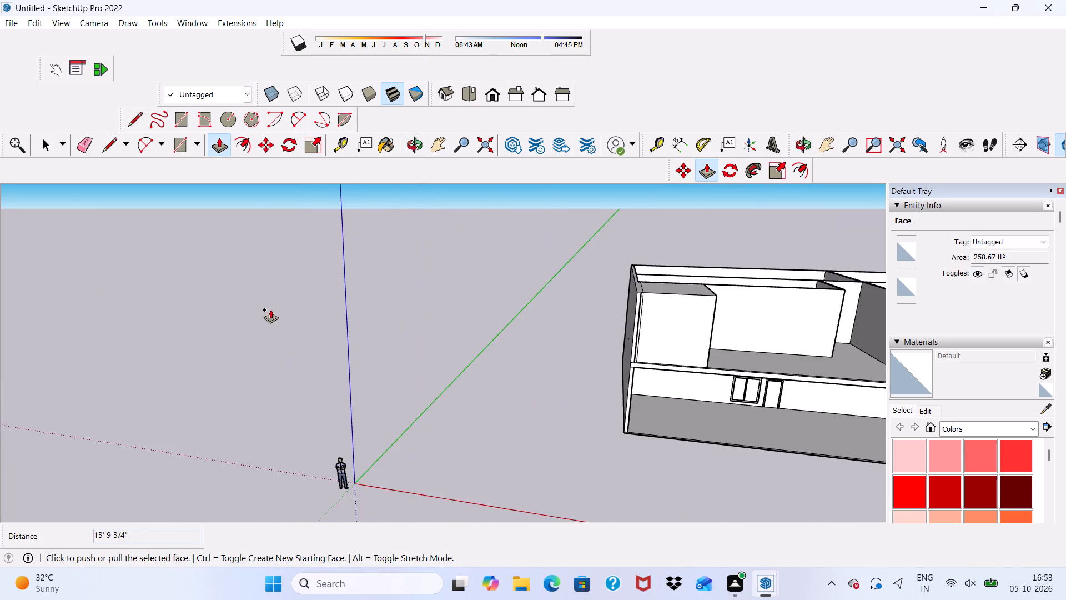
pyautogui.scroll(-4, 270, 309)
pyautogui.scroll(3, 514, 342)
pyautogui.moveTo(577, 331); pyautogui.dragTo(485, 333, button='middle')
pyautogui.scroll(12, 480, 331)
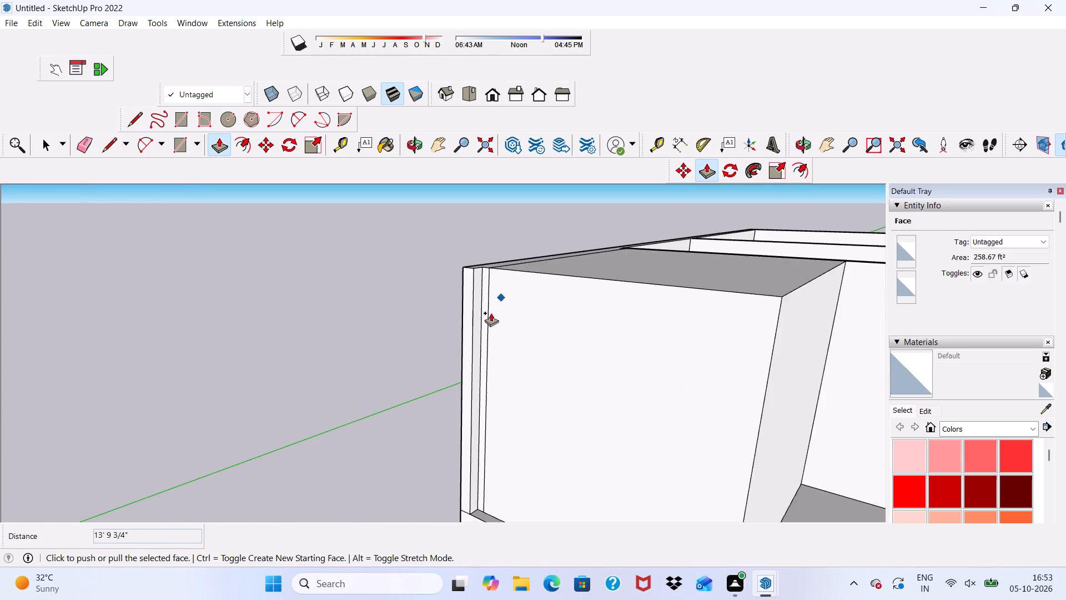
pyautogui.scroll(2, 491, 313)
pyautogui.press('space')
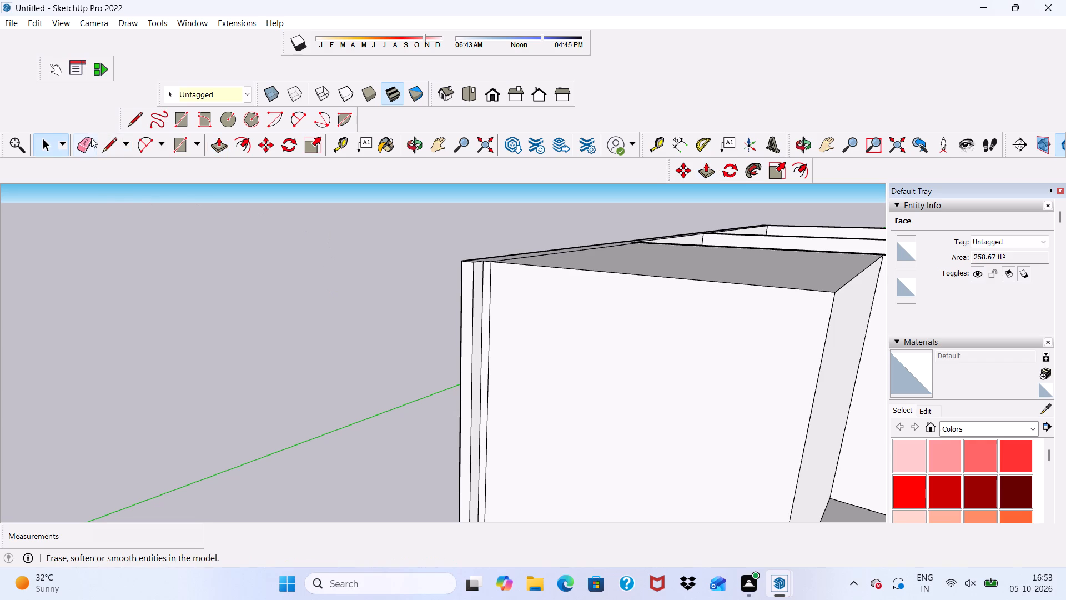
# Erase the extra vertical edge beside the narrow strips at the first-floor block's front, next to the left wall end.
pyautogui.click(89, 139)
pyautogui.scroll(4, 376, 384)
pyautogui.scroll(-1, 519, 329)
pyautogui.scroll(1, 515, 332)
pyautogui.scroll(-6, 512, 334)
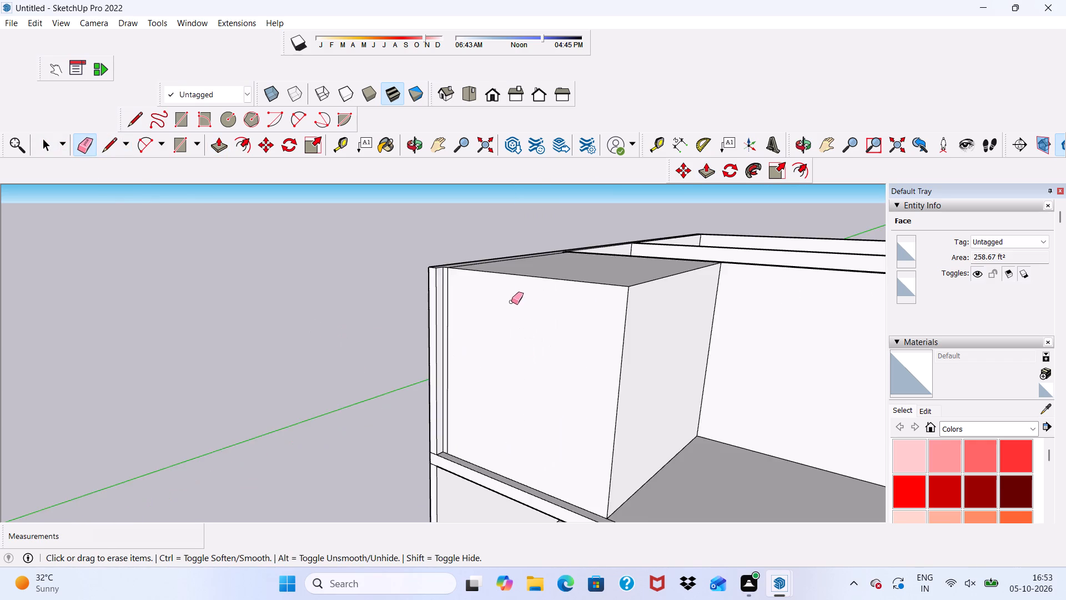
pyautogui.scroll(8, 501, 293)
pyautogui.scroll(3, 415, 274)
pyautogui.click(415, 262)
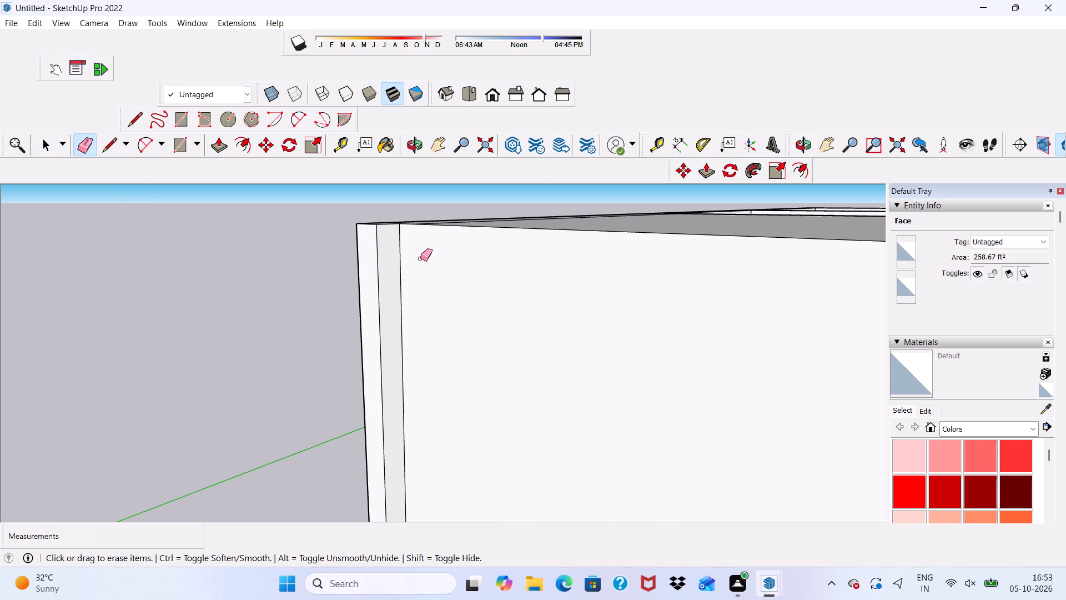
pyautogui.press('space')
# Push/Pull the narrow vertical face beside the left wall end 14' 3 1/2" across the block's front to its far edge.
pyautogui.click(390, 276)
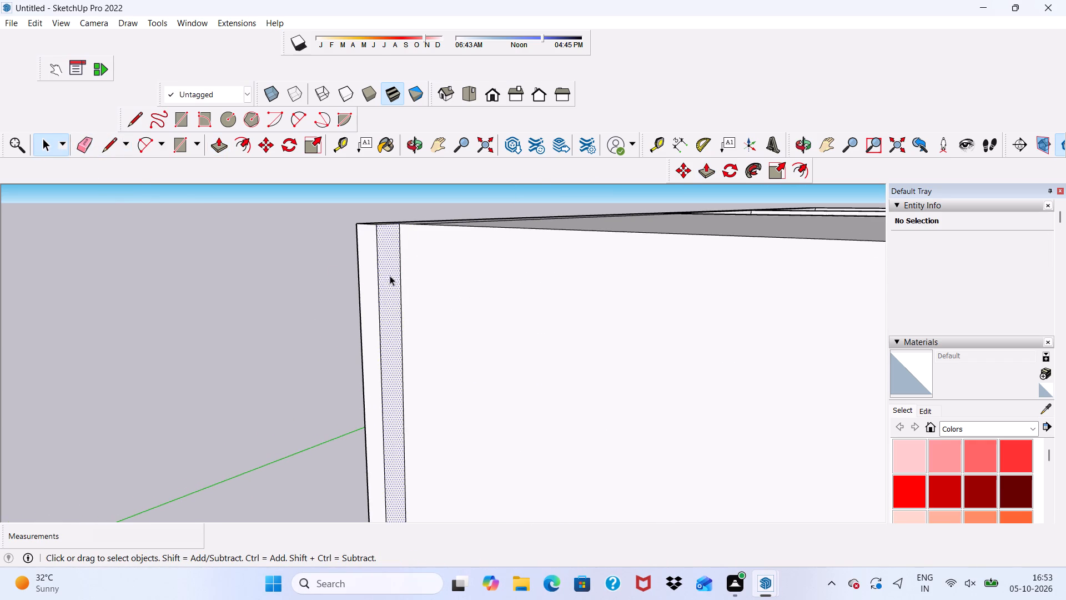
pyautogui.click(224, 144)
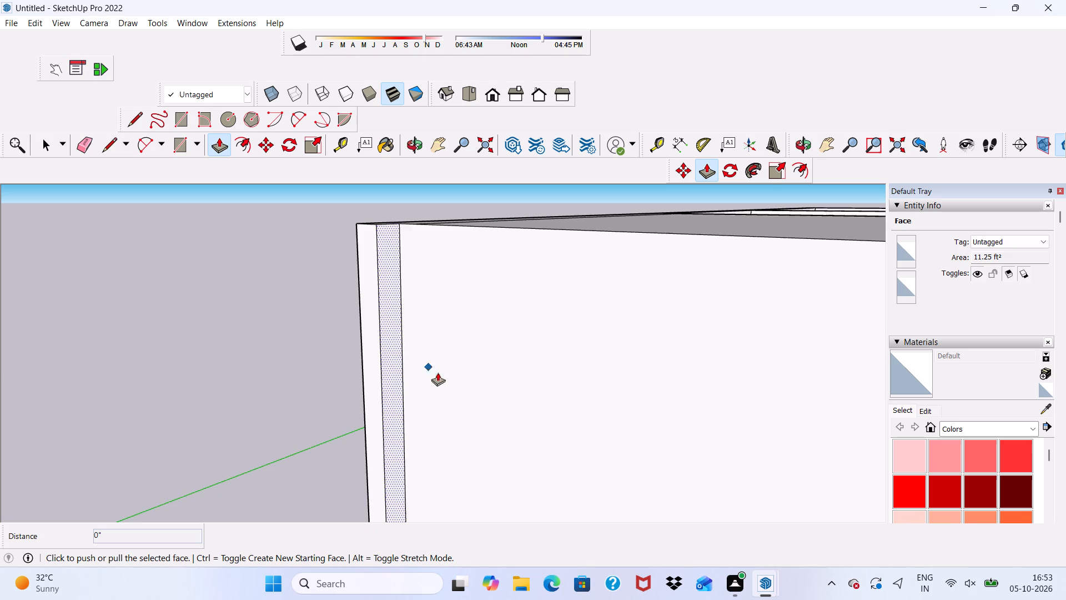
pyautogui.scroll(-3, 443, 378)
pyautogui.click(401, 342)
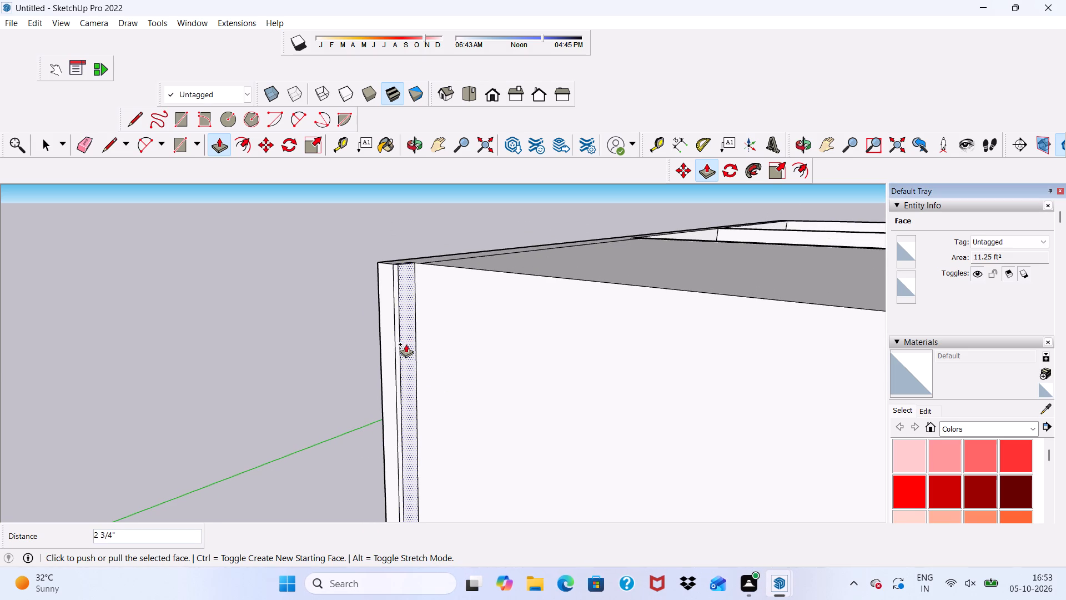
pyautogui.scroll(-1, 406, 344)
pyautogui.scroll(1, 406, 344)
pyautogui.scroll(-3, 406, 344)
pyautogui.hotkey('ctrl', 'z')
pyautogui.keyDown('ctrl'); pyautogui.click(419, 343); pyautogui.keyUp('ctrl')
pyautogui.moveTo(419, 341); pyautogui.dragTo(405, 323)
pyautogui.scroll(2, 403, 318)
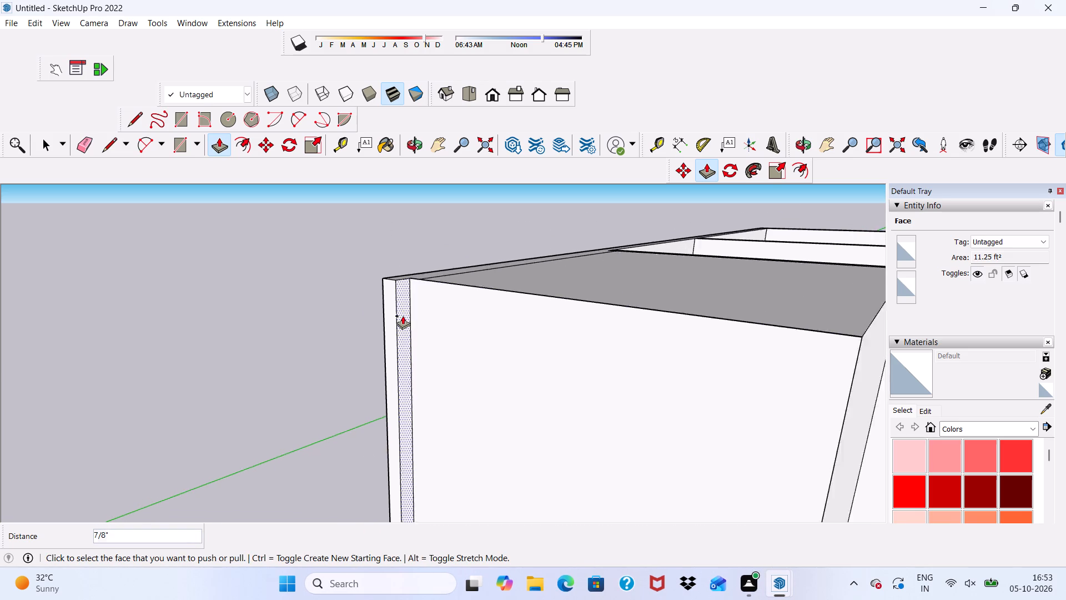
pyautogui.scroll(2, 403, 316)
pyautogui.click(404, 308)
pyautogui.scroll(-9, 437, 333)
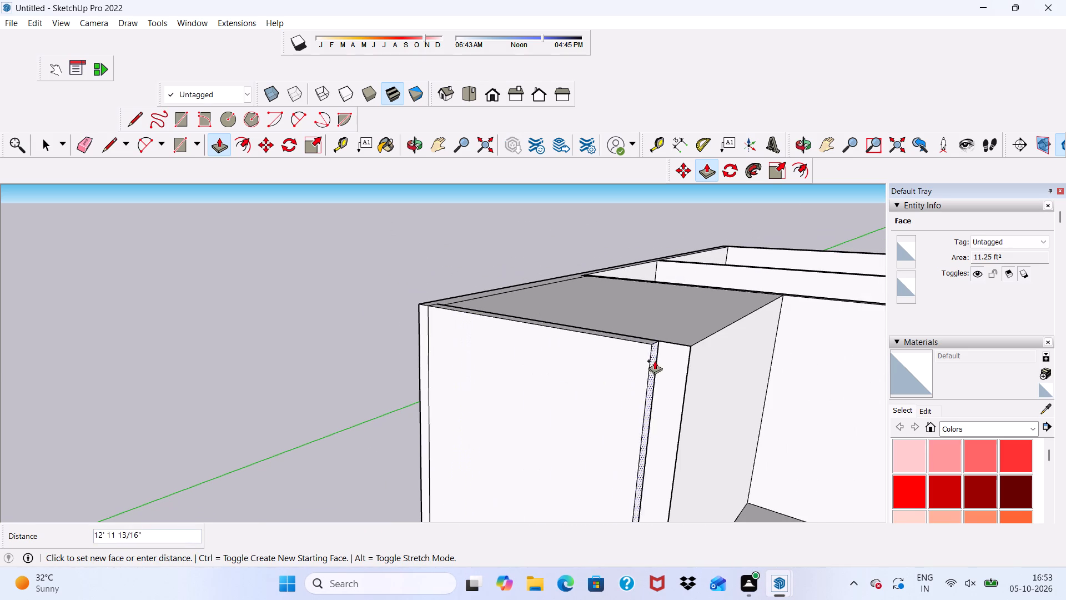
pyautogui.click(706, 337)
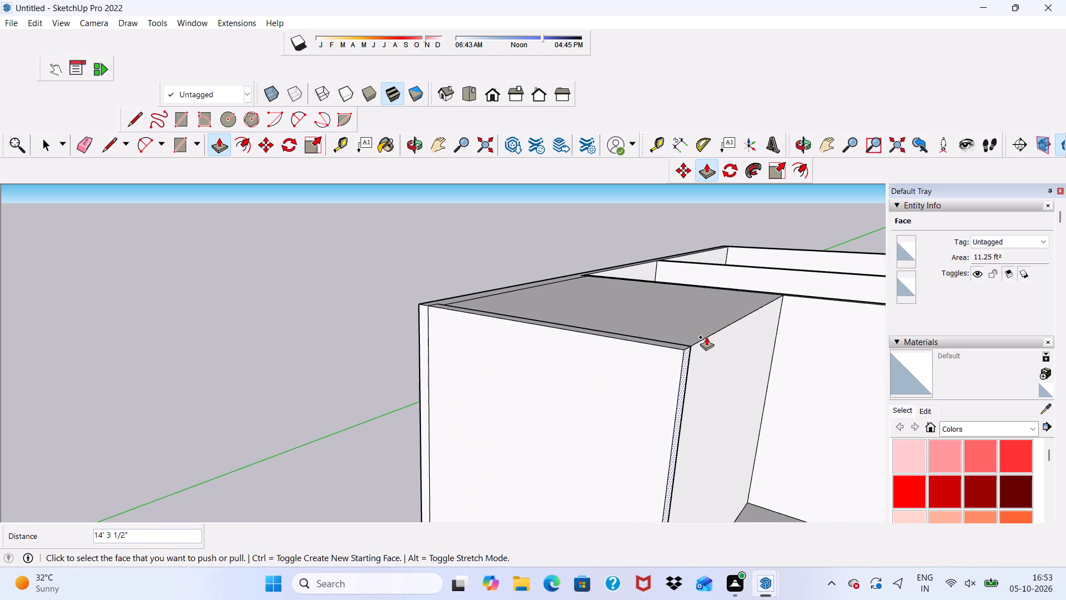
# Erase the leftover edges on the first-floor block's top, along the side wall and the front strip, to merge the surface.
pyautogui.moveTo(607, 355); pyautogui.dragTo(701, 443, button='middle')
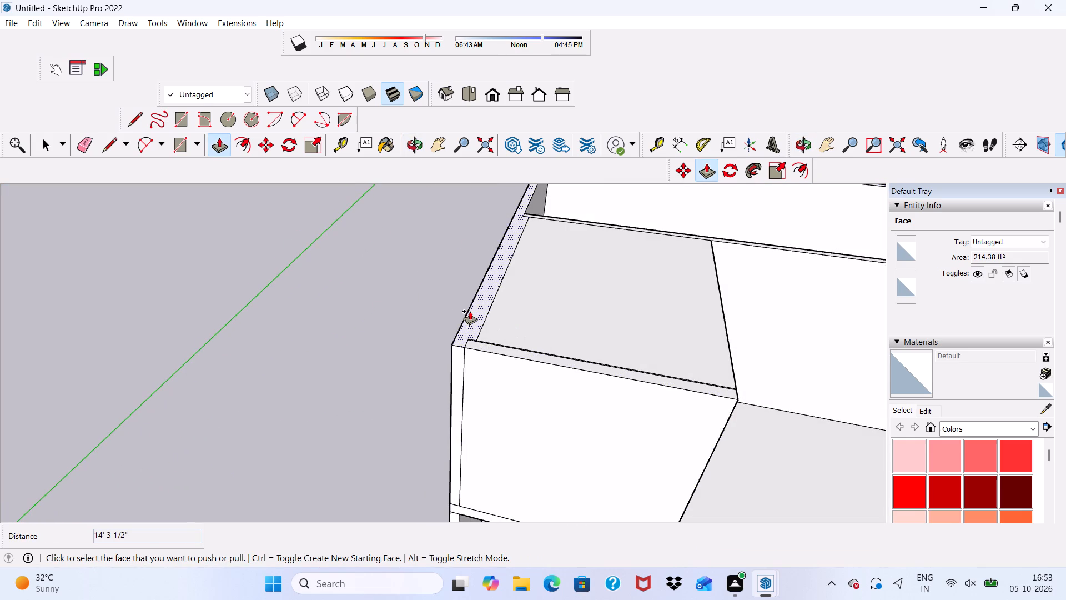
pyautogui.press('space')
pyautogui.click(87, 135)
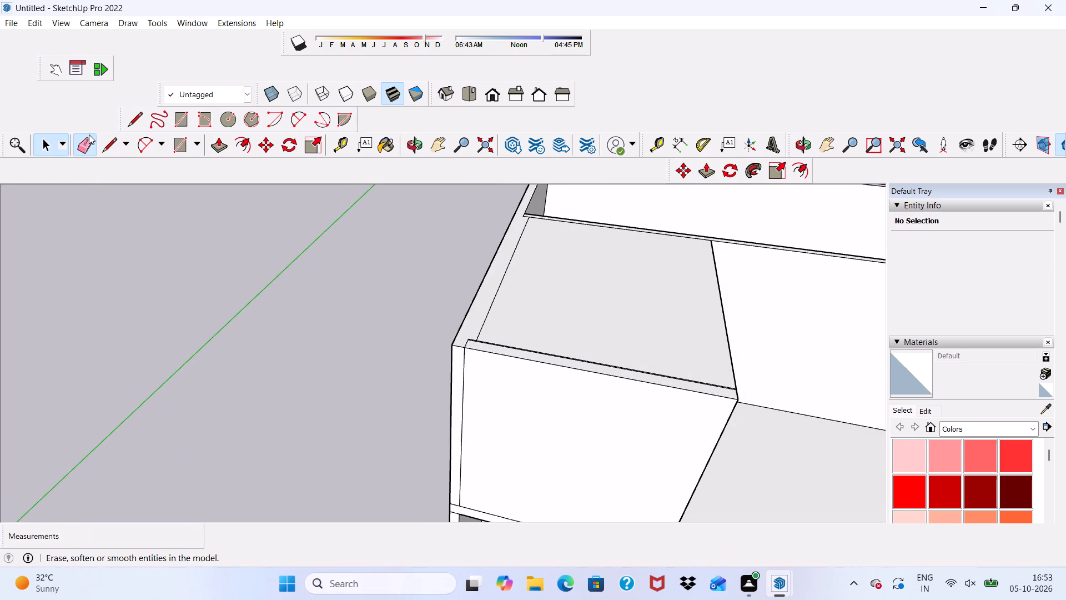
pyautogui.scroll(4, 481, 334)
pyautogui.click(488, 345)
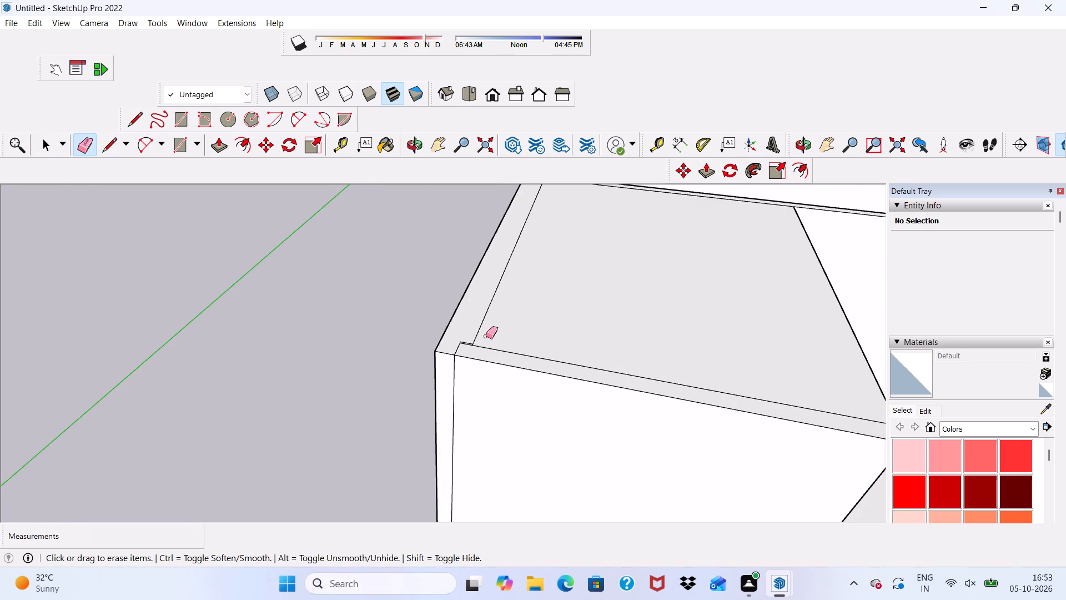
pyautogui.moveTo(491, 347); pyautogui.dragTo(225, 401, button='middle')
pyautogui.moveTo(226, 399); pyautogui.dragTo(234, 396, button='middle')
pyautogui.scroll(3, 260, 393)
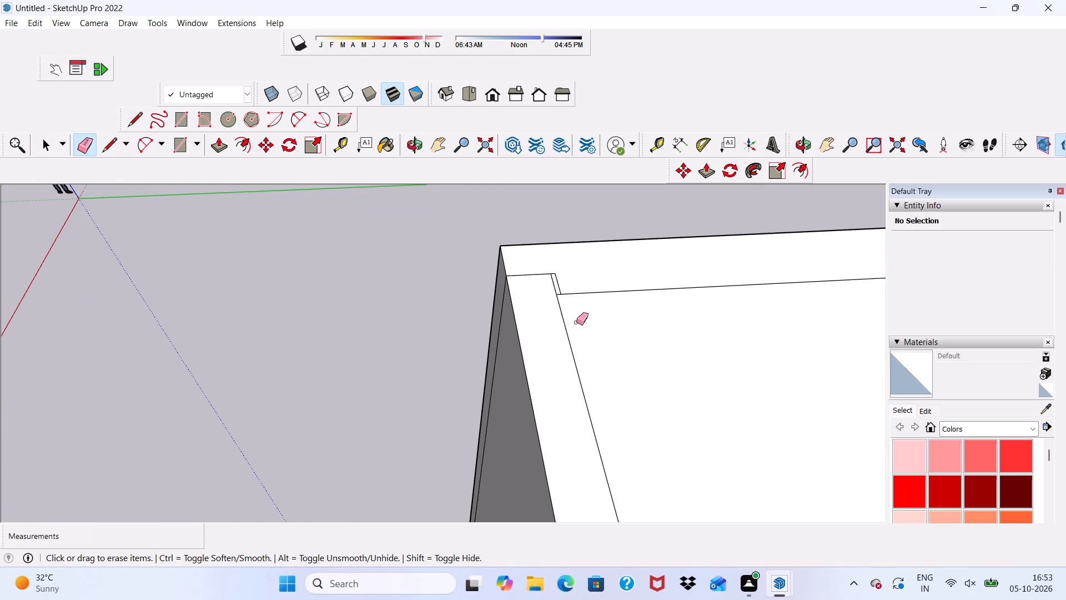
pyautogui.click(563, 333)
pyautogui.moveTo(563, 313); pyautogui.dragTo(563, 330)
pyautogui.moveTo(579, 281); pyautogui.dragTo(581, 294)
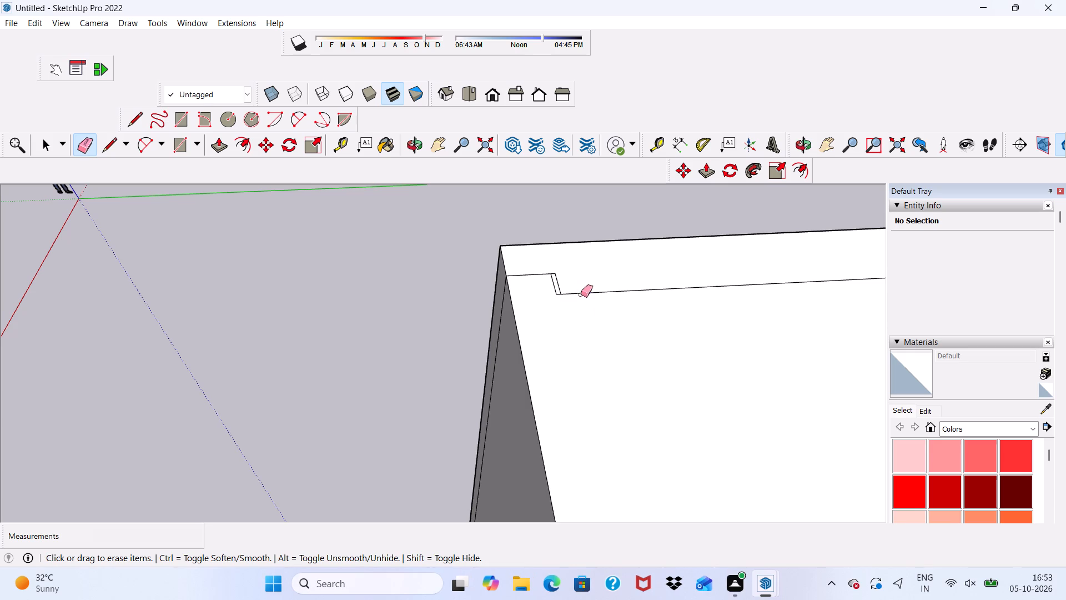
pyautogui.moveTo(581, 294); pyautogui.dragTo(582, 301)
pyautogui.moveTo(547, 272); pyautogui.dragTo(559, 292)
pyautogui.scroll(3, 543, 290)
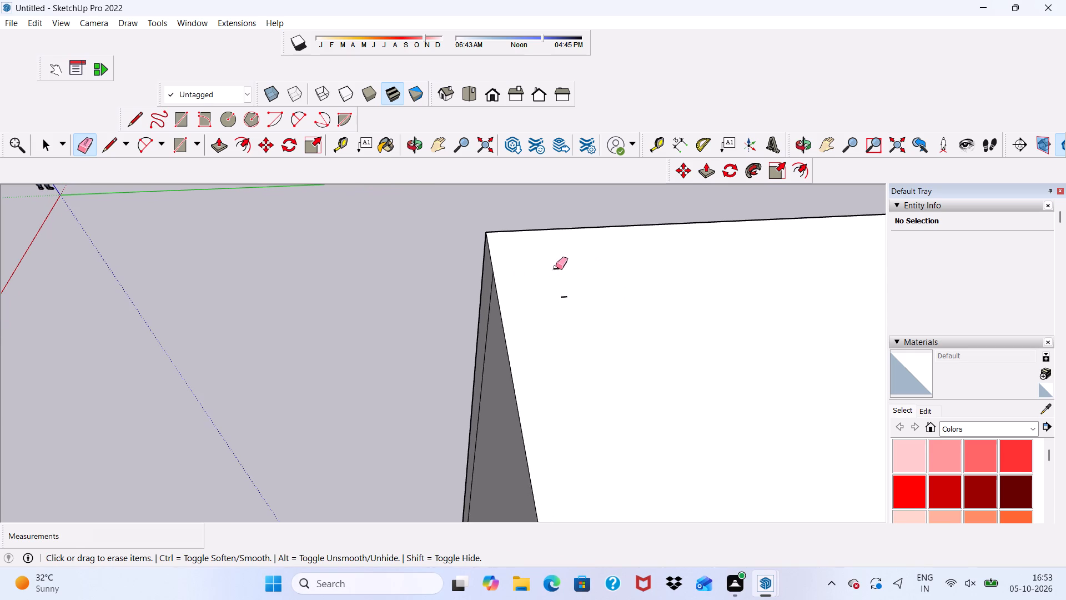
pyautogui.moveTo(556, 267); pyautogui.dragTo(565, 299)
pyautogui.scroll(-4, 559, 281)
pyautogui.moveTo(558, 274); pyautogui.dragTo(570, 314)
pyautogui.scroll(-8, 360, 330)
# Erase the vertical seam between the left side wall's end and the first-floor block's front face.
pyautogui.moveTo(372, 342); pyautogui.dragTo(652, 209, button='middle')
pyautogui.middleClick(653, 209)
pyautogui.scroll(-4, 618, 251)
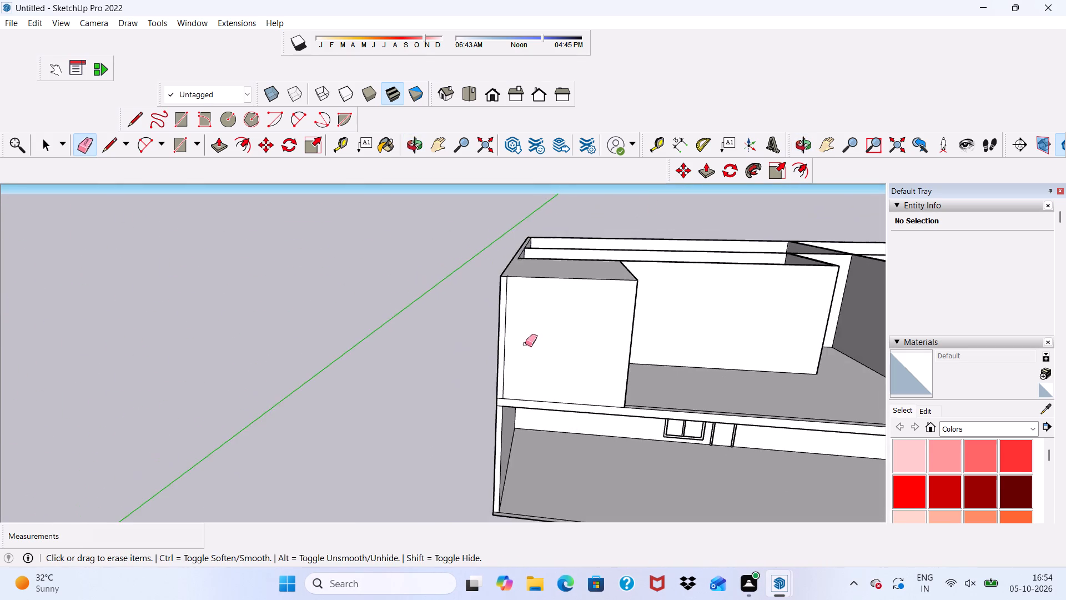
pyautogui.moveTo(525, 344); pyautogui.dragTo(573, 325, button='middle')
pyautogui.press('space')
pyautogui.moveTo(577, 315); pyautogui.dragTo(577, 315, button='middle')
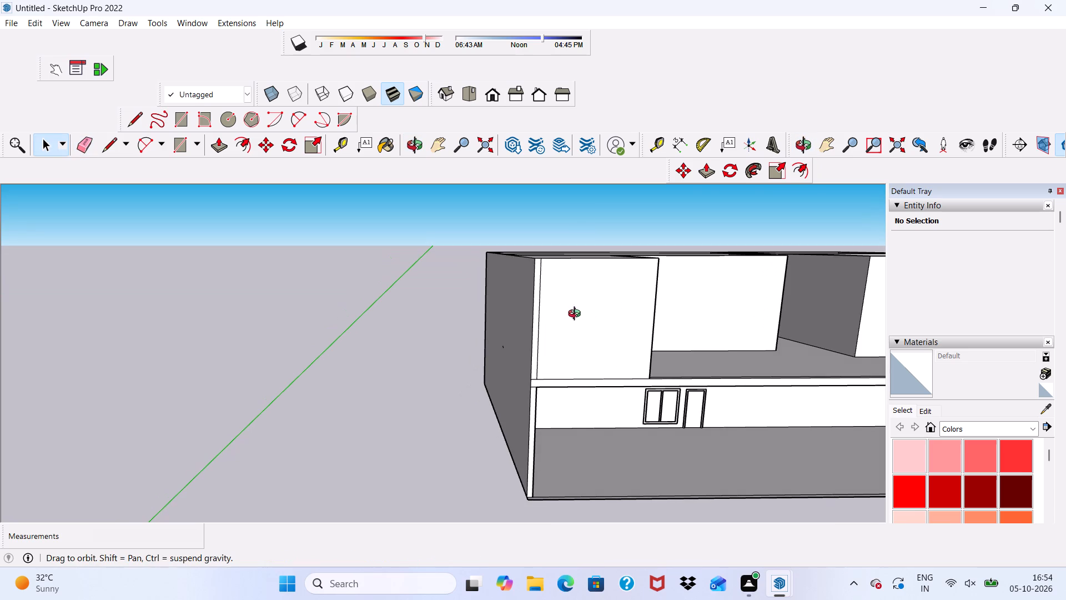
pyautogui.moveTo(577, 315); pyautogui.dragTo(501, 323, button='middle')
pyautogui.scroll(5, 188, 157)
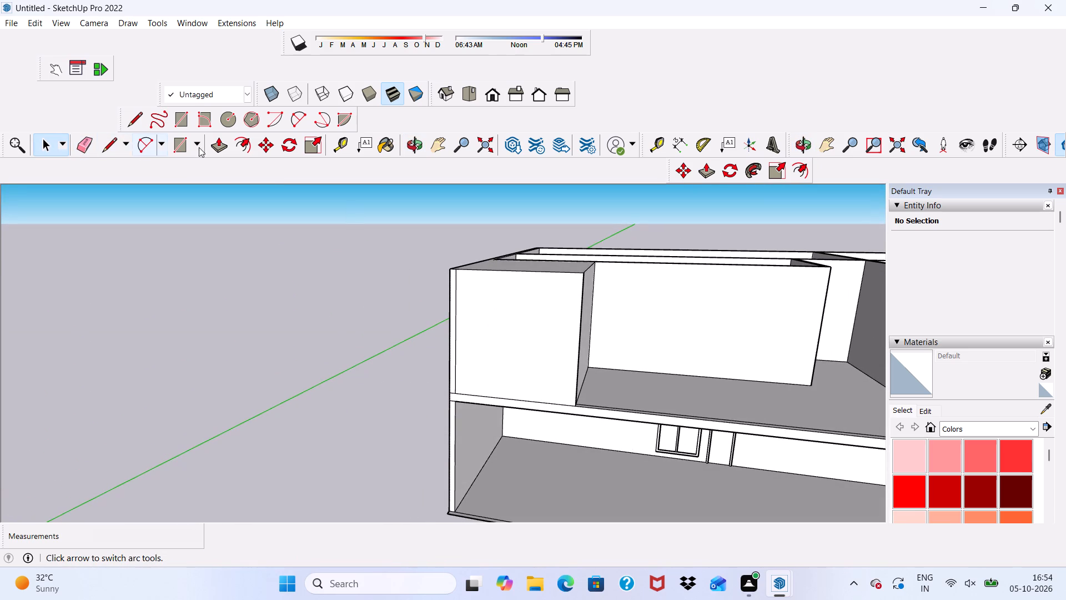
pyautogui.scroll(2, 236, 154)
pyautogui.scroll(2, 118, 146)
pyautogui.click(86, 143)
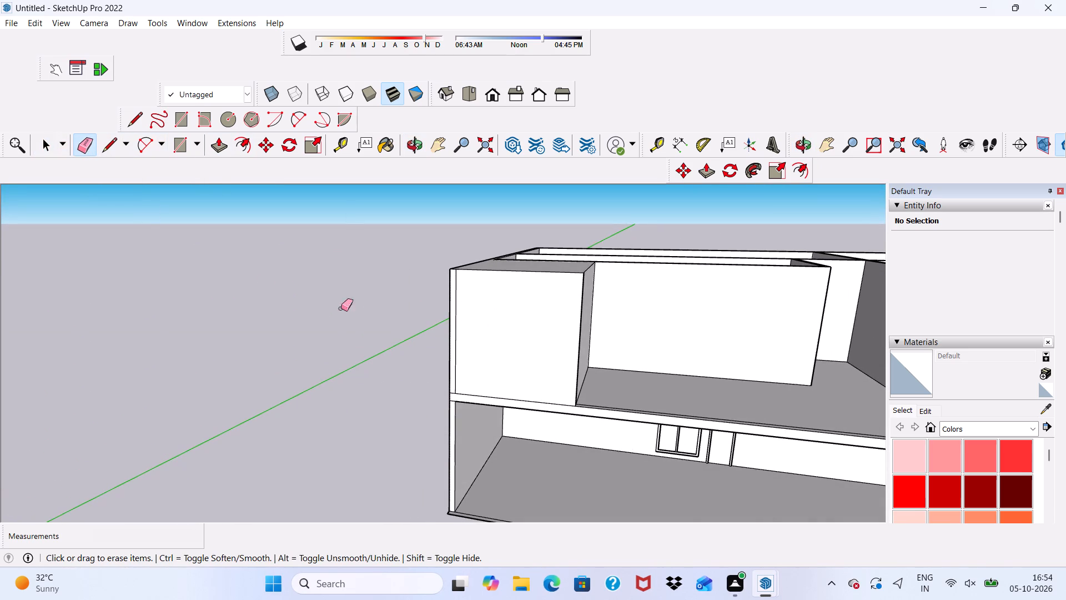
pyautogui.scroll(8, 482, 316)
pyautogui.click(444, 281)
pyautogui.scroll(-9, 444, 281)
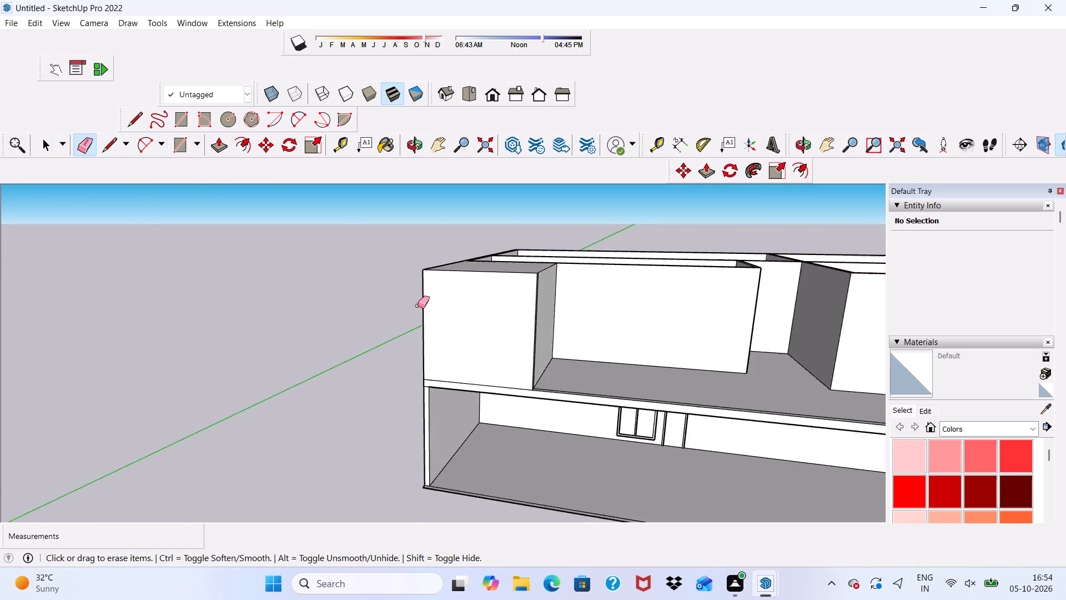
# Sweep the Eraser over the left side wall's outer face to clear stray marks.
pyautogui.scroll(-1, 418, 306)
pyautogui.moveTo(467, 315); pyautogui.dragTo(522, 285, button='middle')
pyautogui.middleClick(522, 285)
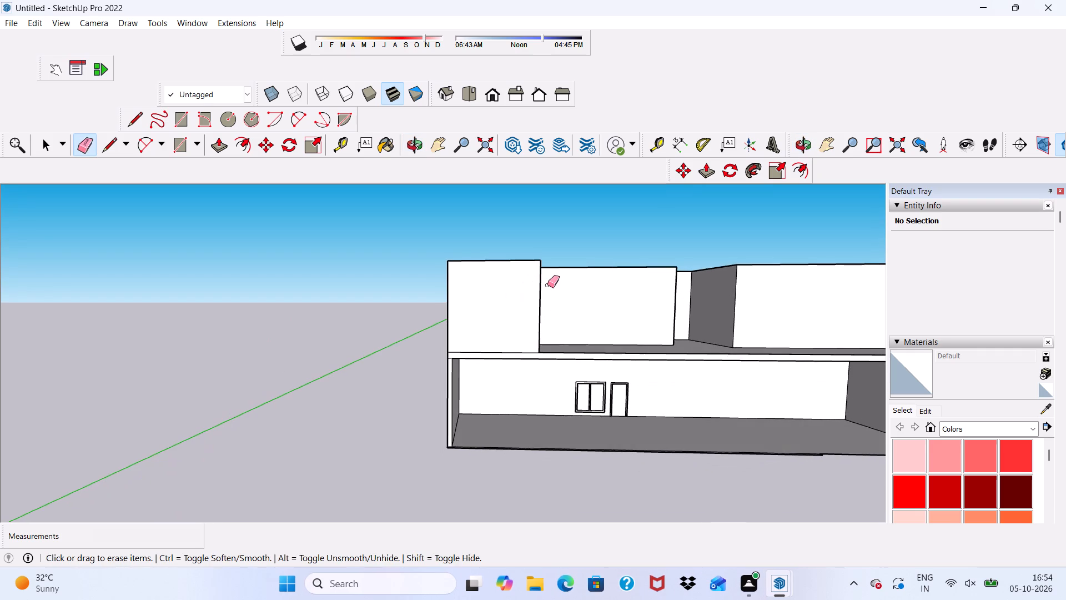
pyautogui.scroll(-2, 547, 285)
pyautogui.press('space')
pyautogui.scroll(2, 489, 245)
pyautogui.scroll(-1, 489, 243)
pyautogui.scroll(1, 492, 242)
pyautogui.scroll(-6, 523, 226)
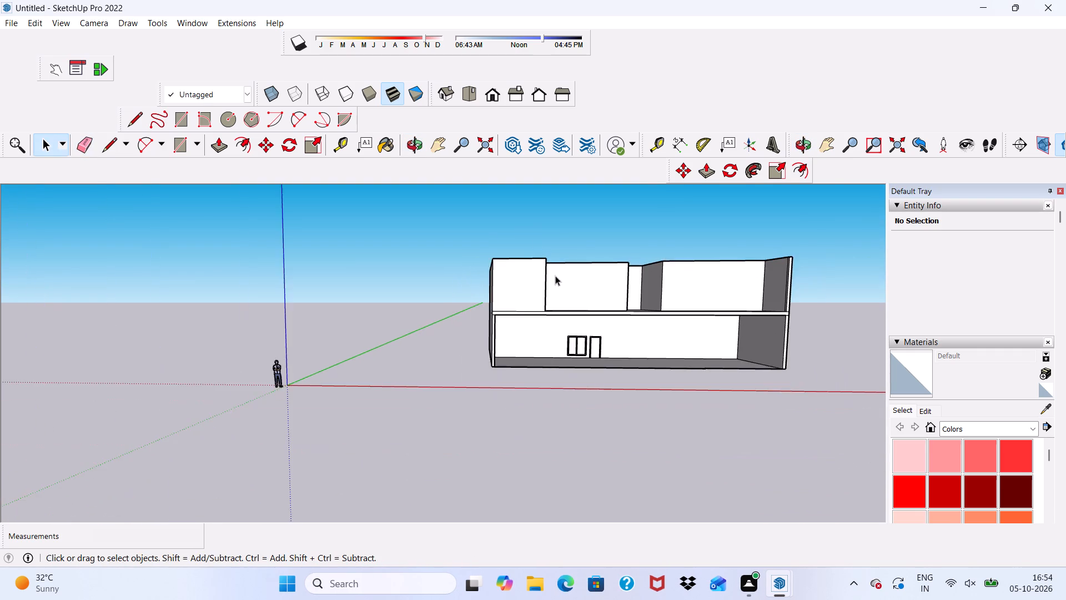
pyautogui.moveTo(556, 277); pyautogui.dragTo(855, 263, button='middle')
pyautogui.scroll(-1, 855, 263)
pyautogui.scroll(2, 457, 349)
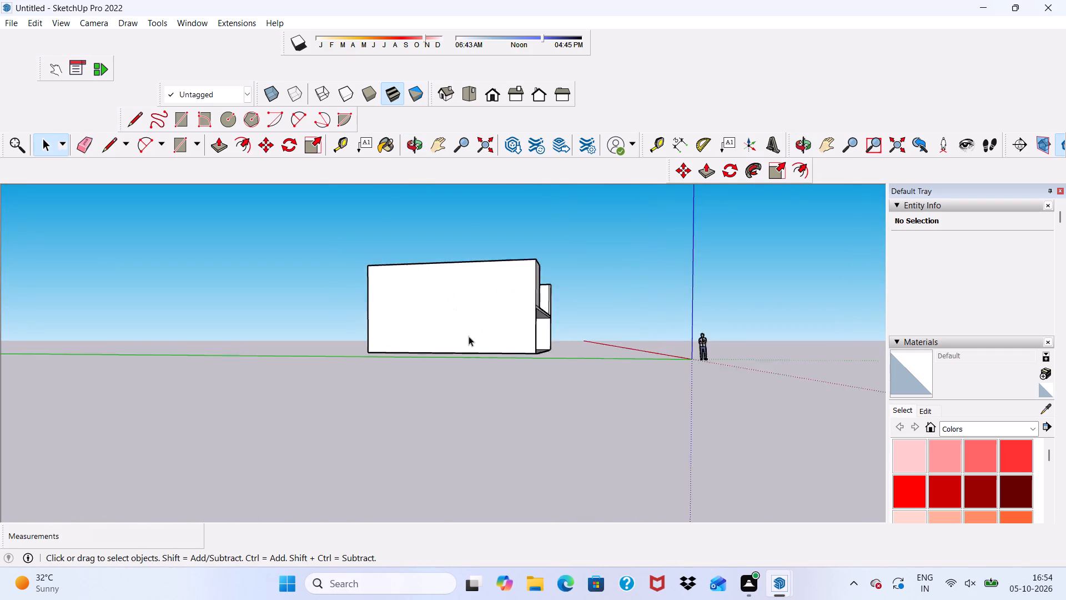
pyautogui.scroll(8, 469, 336)
pyautogui.click(84, 146)
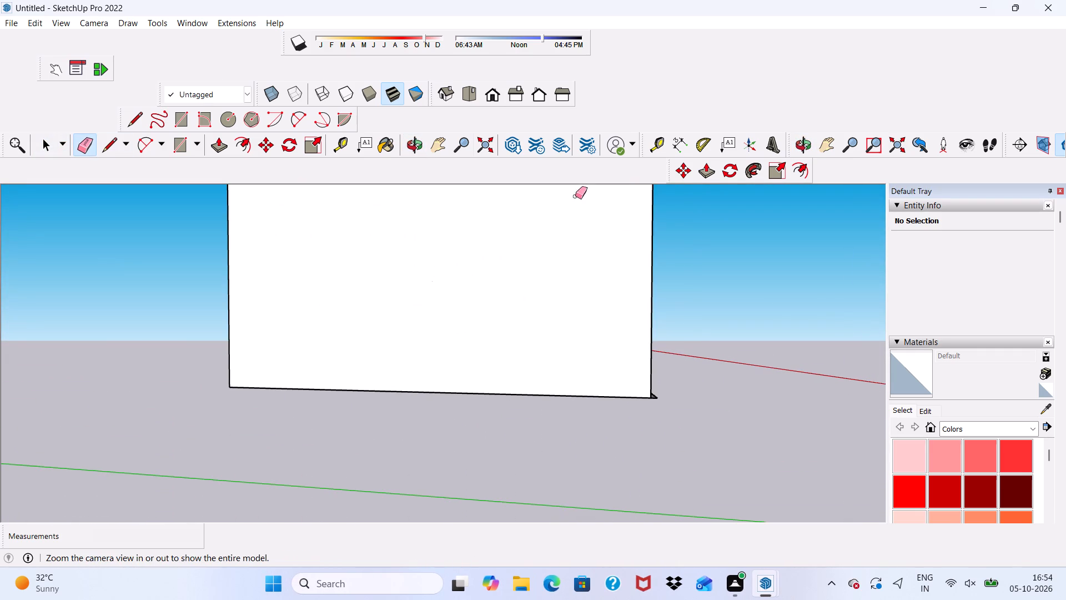
pyautogui.moveTo(595, 243); pyautogui.dragTo(353, 288)
pyautogui.moveTo(353, 288); pyautogui.dragTo(445, 268)
pyautogui.moveTo(323, 232); pyautogui.dragTo(361, 226)
# Examine the cleaned first-floor block and the open front of both storeys from several angles and distances.
pyautogui.scroll(-4, 363, 237)
pyautogui.moveTo(570, 246); pyautogui.dragTo(314, 276, button='middle')
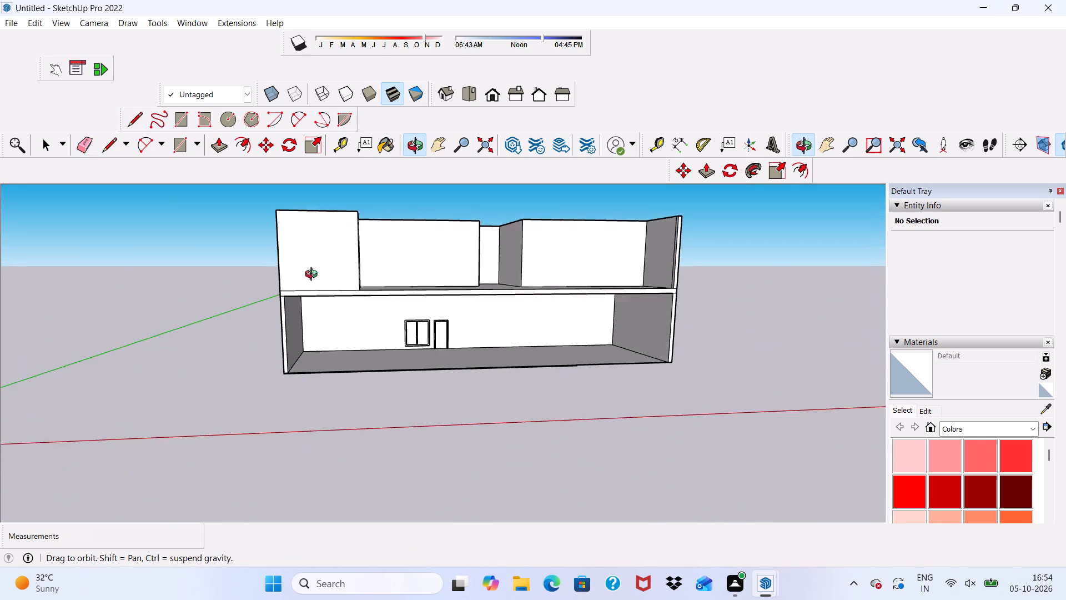
pyautogui.moveTo(314, 276); pyautogui.dragTo(285, 311, button='middle')
pyautogui.moveTo(289, 311); pyautogui.dragTo(301, 308, button='middle')
pyautogui.click(465, 267)
pyautogui.press('space')
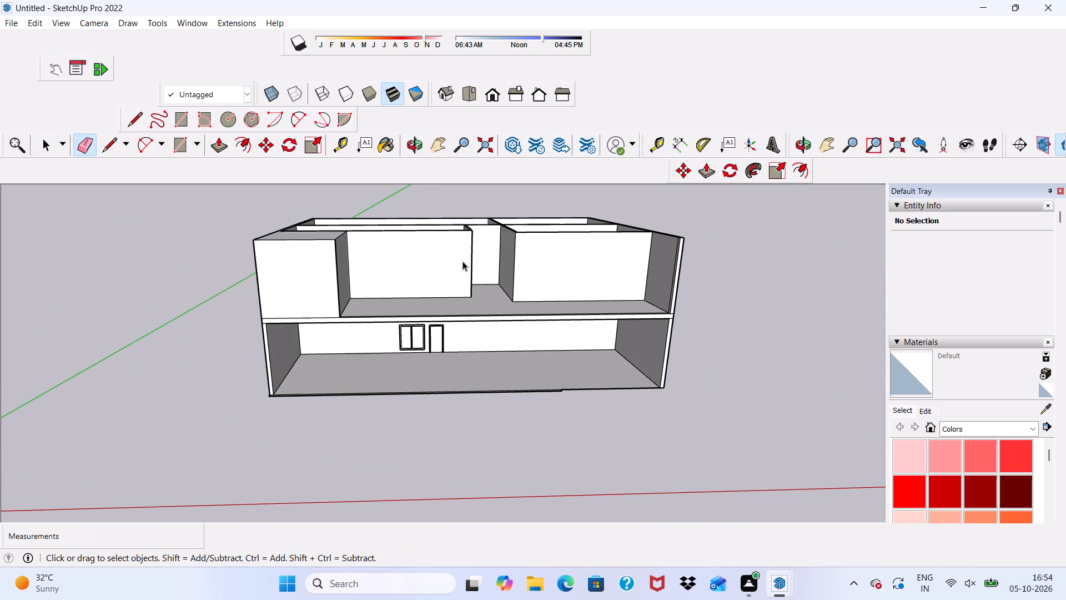
pyautogui.scroll(-4, 461, 256)
pyautogui.scroll(-1, 512, 209)
pyautogui.scroll(5, 510, 222)
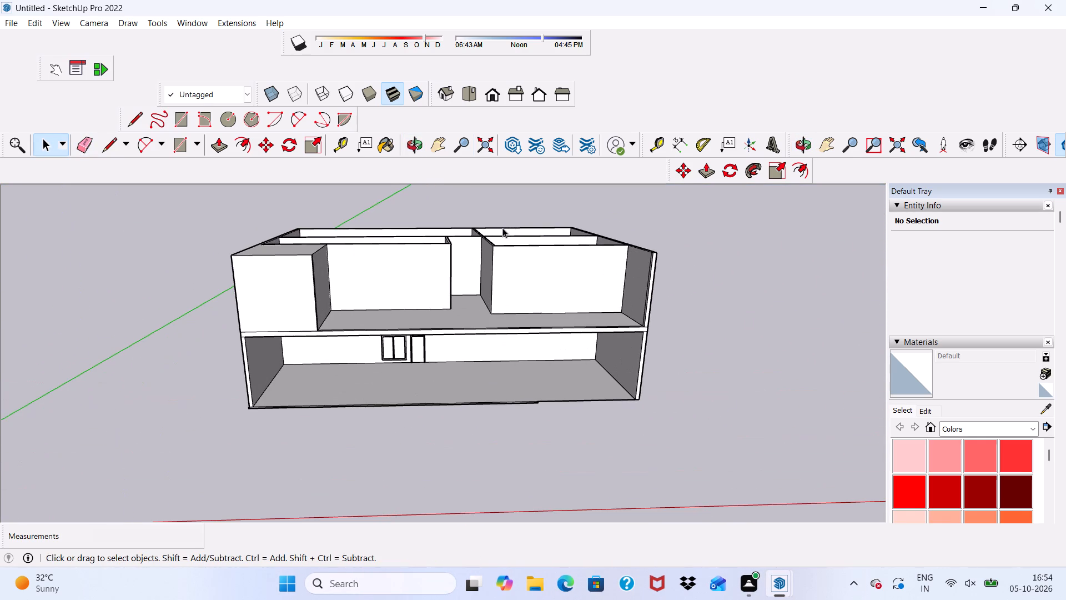
pyautogui.moveTo(502, 228); pyautogui.dragTo(438, 226, button='middle')
pyautogui.middleClick(438, 226)
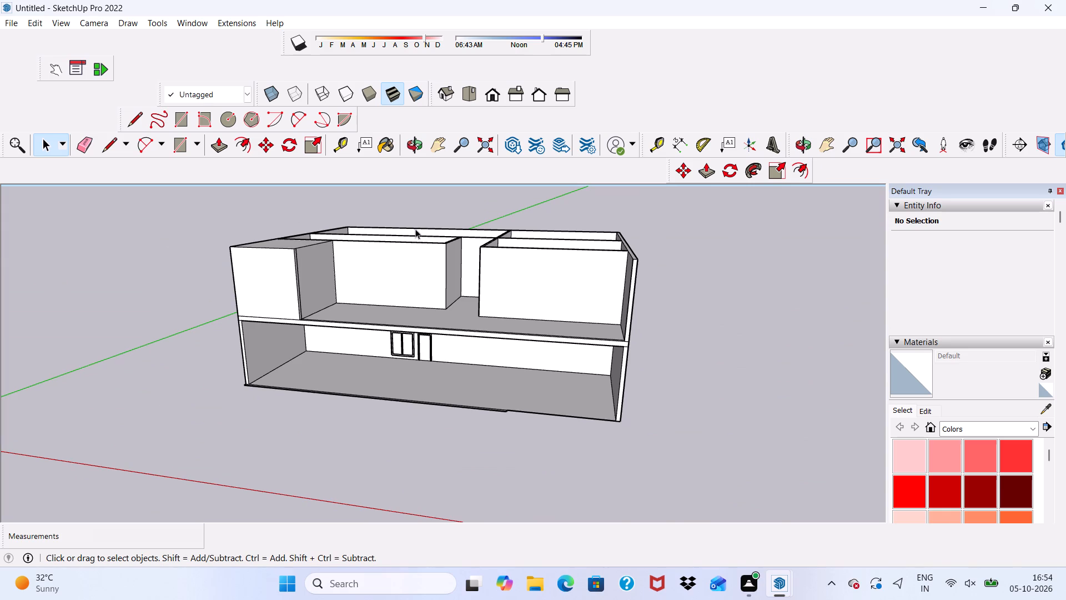
pyautogui.scroll(2, 284, 219)
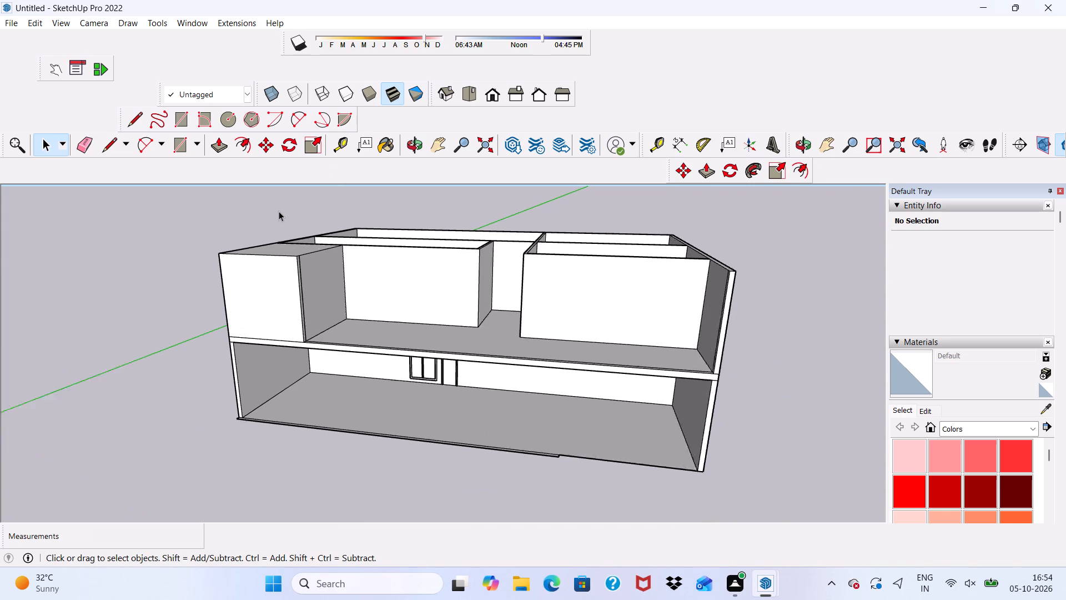
pyautogui.scroll(1, 279, 211)
pyautogui.moveTo(279, 213); pyautogui.dragTo(392, 137, button='middle')
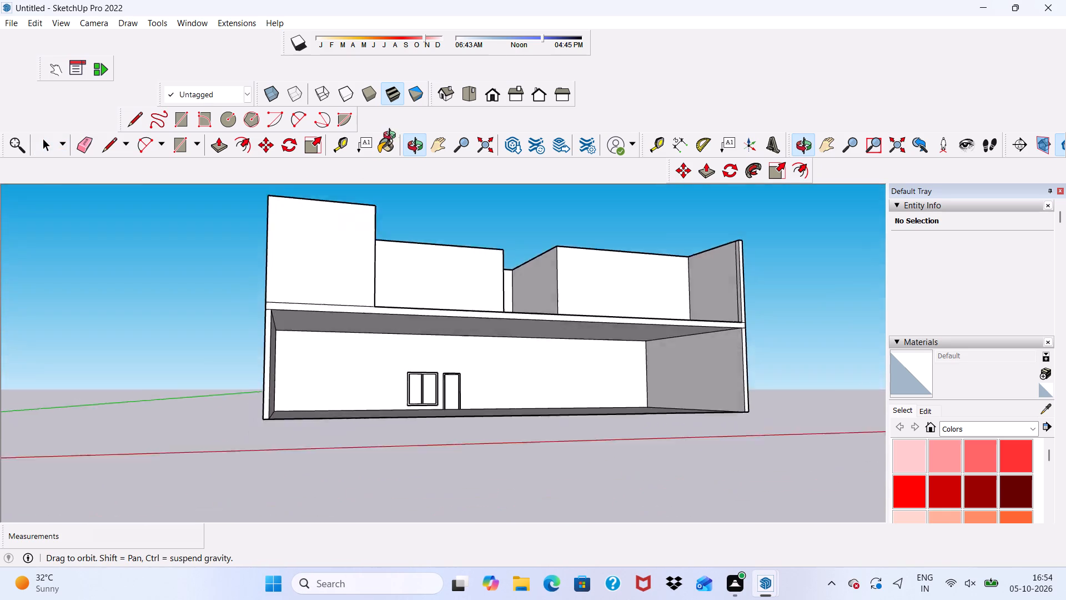
pyautogui.moveTo(392, 137); pyautogui.dragTo(353, 205, button='middle')
pyautogui.middleClick(353, 204)
pyautogui.scroll(5, 227, 306)
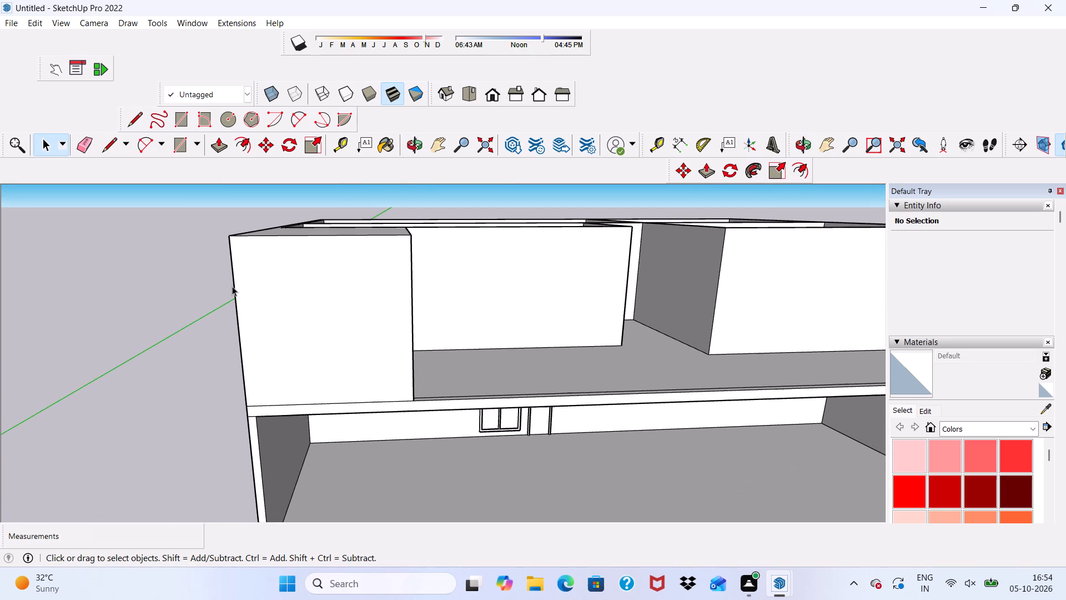
pyautogui.scroll(1, 230, 284)
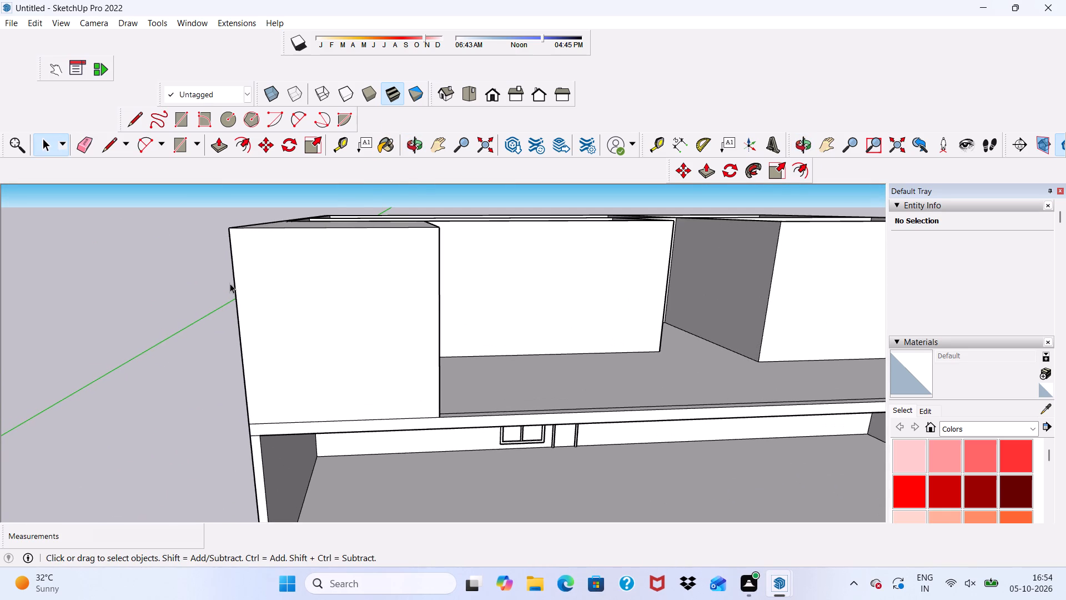
pyautogui.scroll(4, 230, 283)
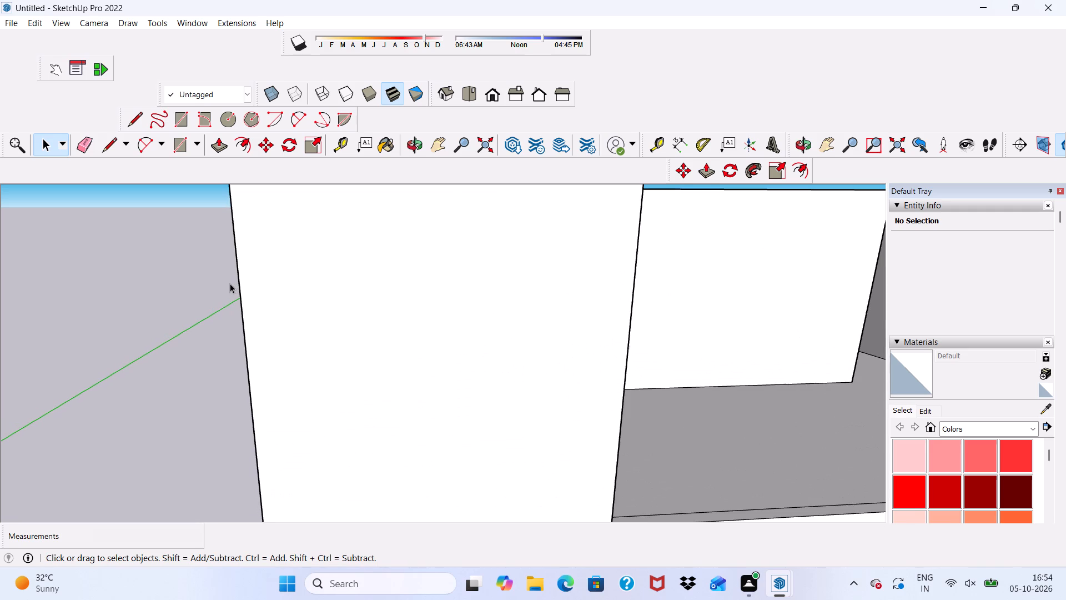
pyautogui.scroll(1, 230, 283)
pyautogui.scroll(-5, 230, 283)
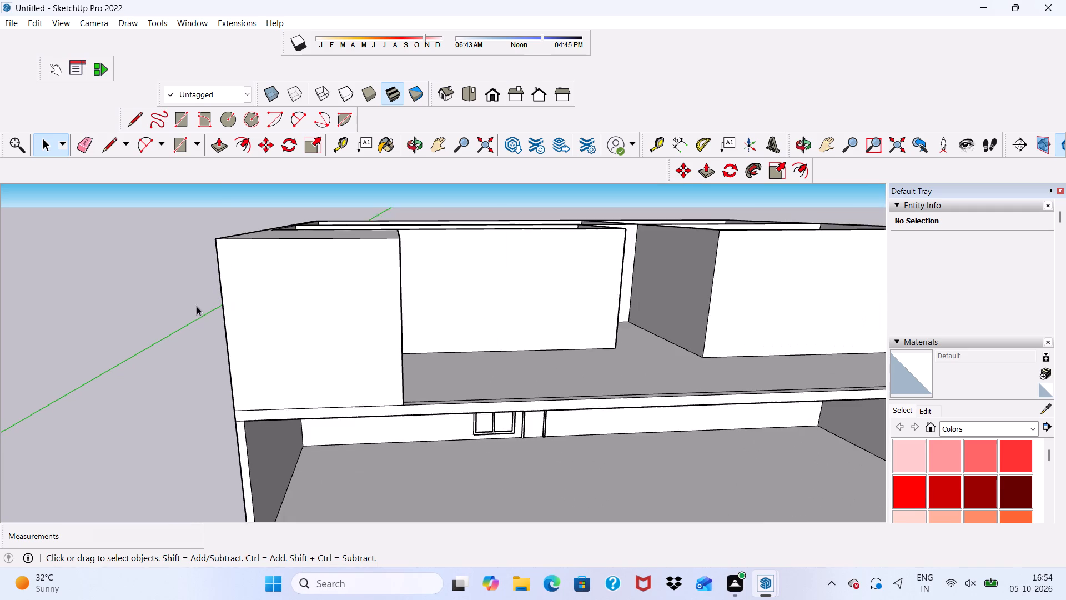
pyautogui.scroll(-2, 197, 306)
pyautogui.scroll(1, 202, 302)
pyautogui.scroll(-1, 202, 301)
pyautogui.scroll(1, 208, 301)
pyautogui.moveTo(235, 296); pyautogui.dragTo(184, 277, button='middle')
pyautogui.middleClick(184, 277)
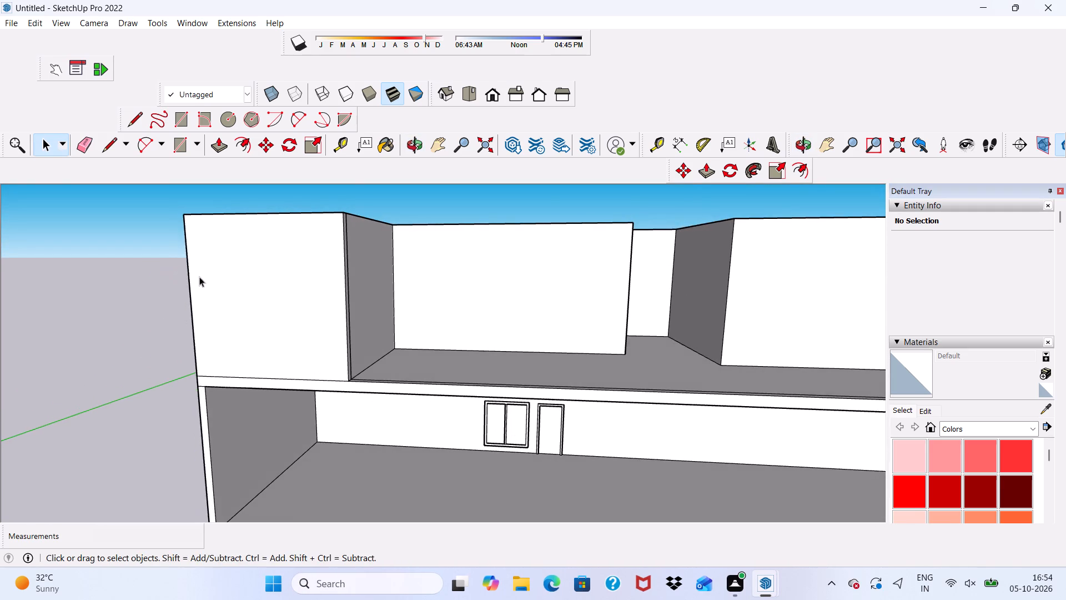
# Examine the first-floor front block and the open front of both storeys from eye level and from above.
pyautogui.scroll(3, 217, 274)
pyautogui.moveTo(218, 273); pyautogui.dragTo(259, 246, button='middle')
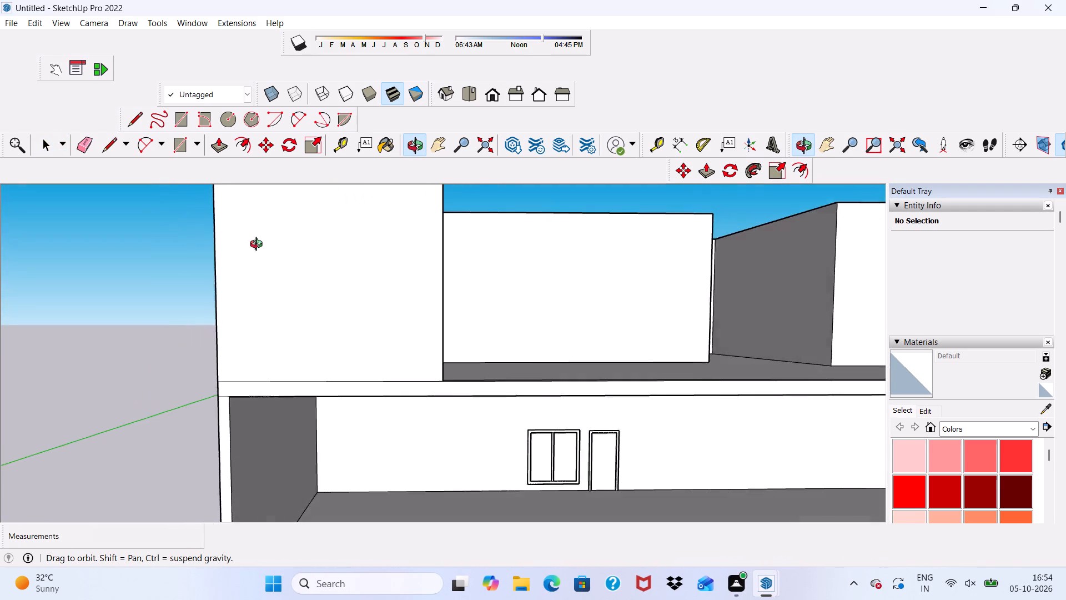
pyautogui.moveTo(259, 246); pyautogui.dragTo(296, 241, button='middle')
pyautogui.scroll(-4, 264, 236)
pyautogui.moveTo(273, 250); pyautogui.dragTo(298, 334, button='middle')
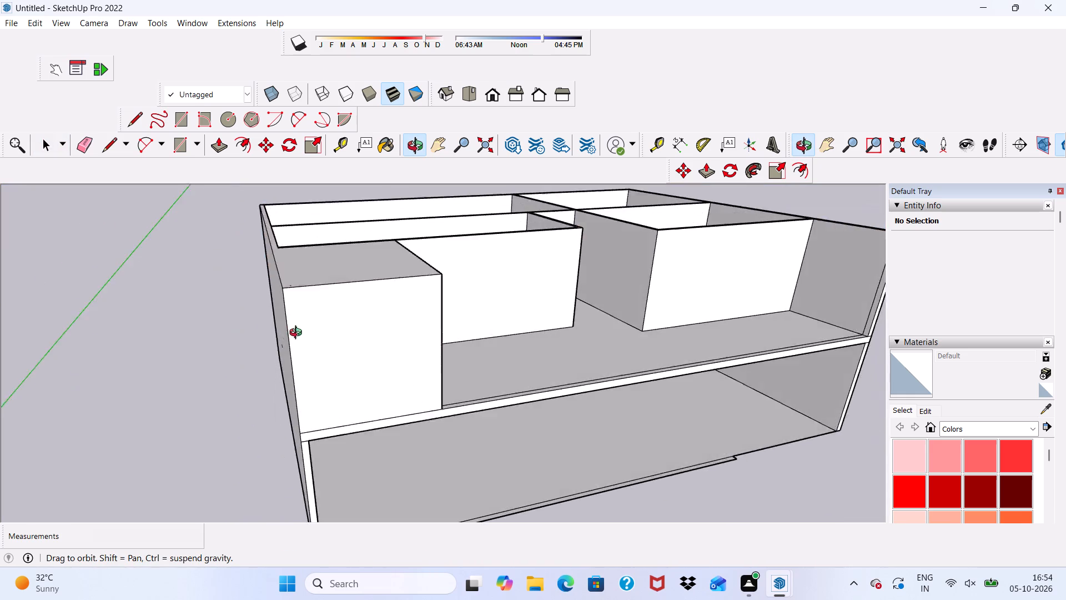
pyautogui.moveTo(298, 334); pyautogui.dragTo(279, 347, button='middle')
pyautogui.middleClick(278, 347)
pyautogui.scroll(1, 322, 282)
pyautogui.scroll(-9, 322, 282)
pyautogui.moveTo(341, 269); pyautogui.dragTo(346, 290, button='middle')
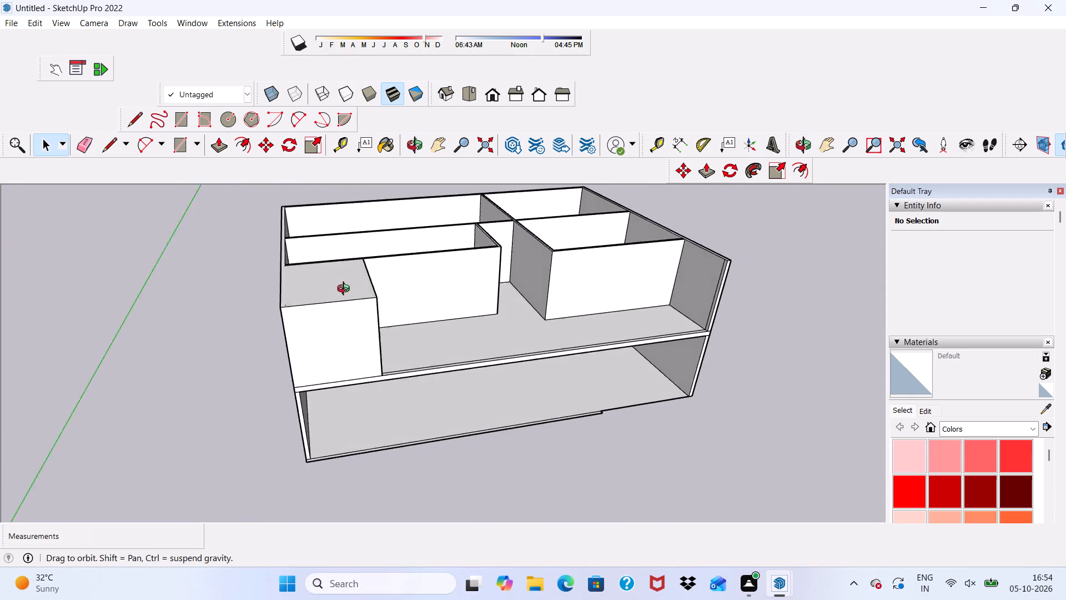
pyautogui.moveTo(346, 290); pyautogui.dragTo(214, 323, button='middle')
pyautogui.middleClick(214, 323)
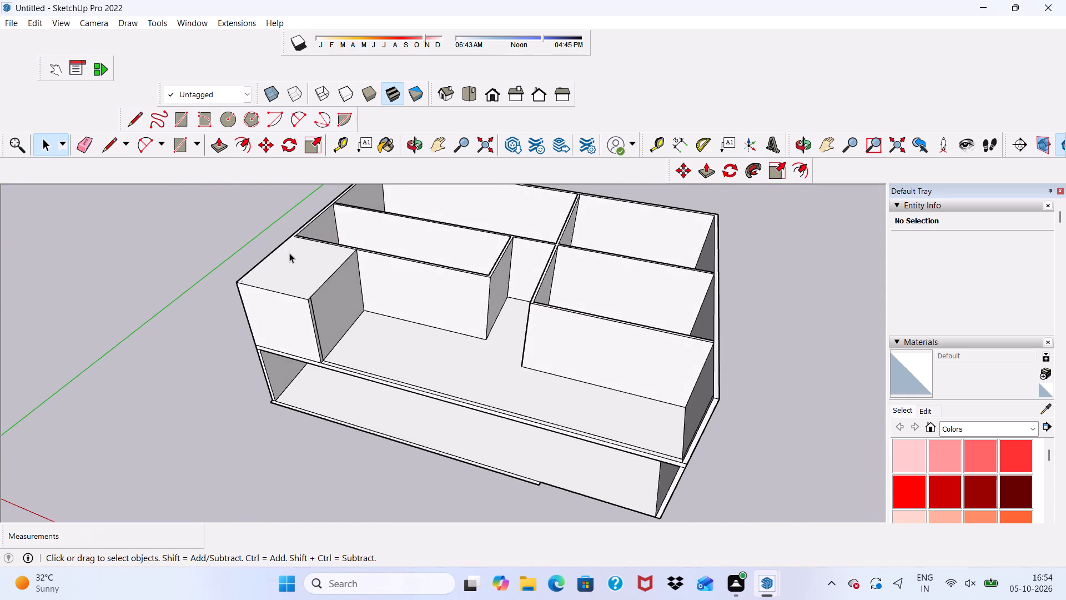
pyautogui.scroll(-4, 292, 263)
pyautogui.moveTo(292, 289); pyautogui.dragTo(356, 250, button='middle')
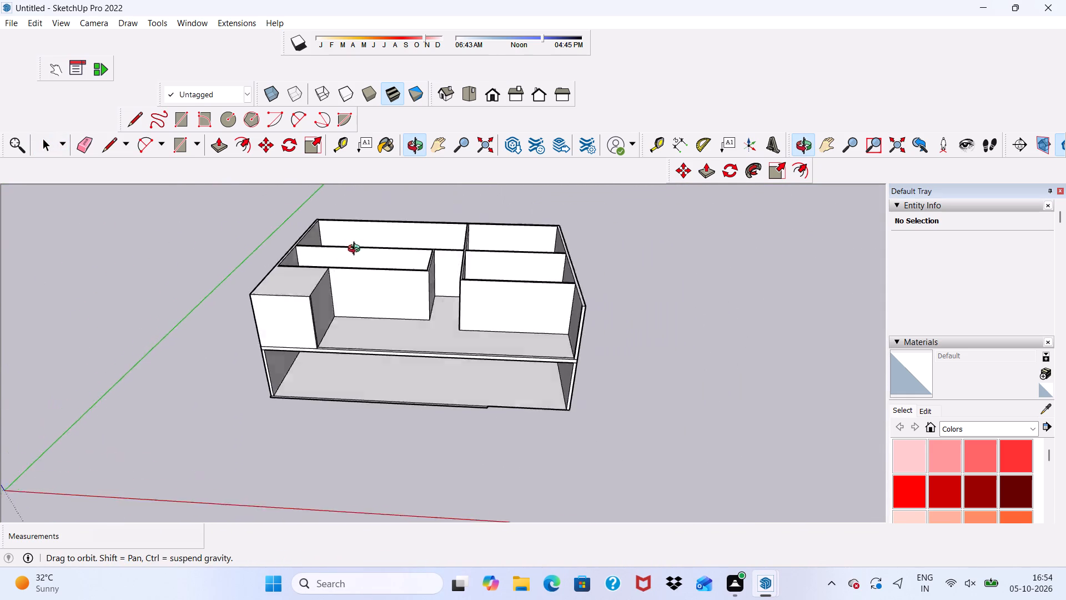
pyautogui.moveTo(356, 250); pyautogui.dragTo(376, 122, button='middle')
pyautogui.scroll(5, 390, 249)
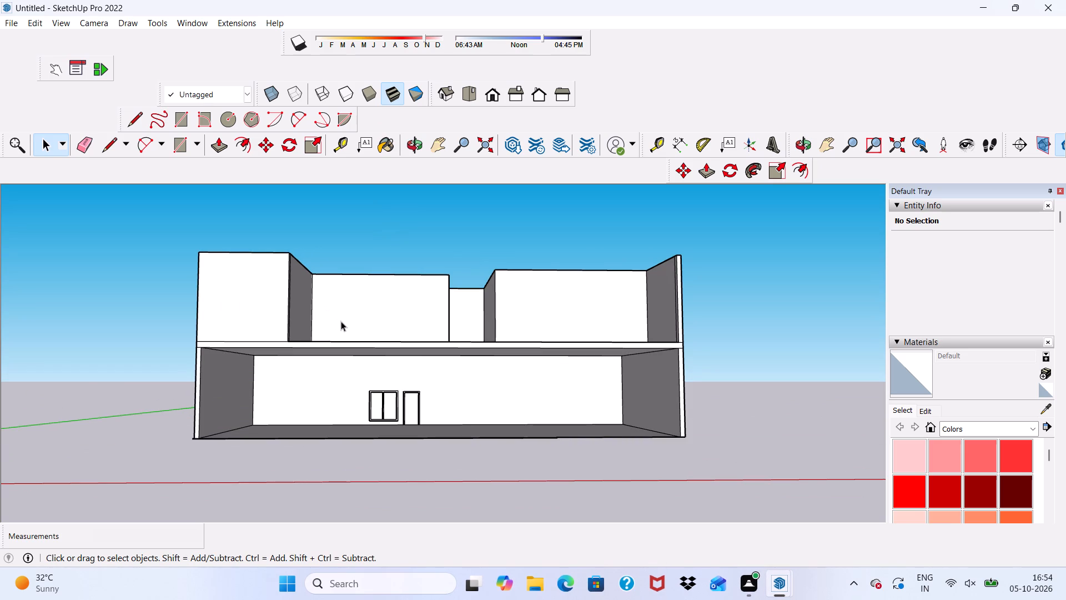
pyautogui.scroll(-3, 375, 266)
pyautogui.scroll(2, 352, 305)
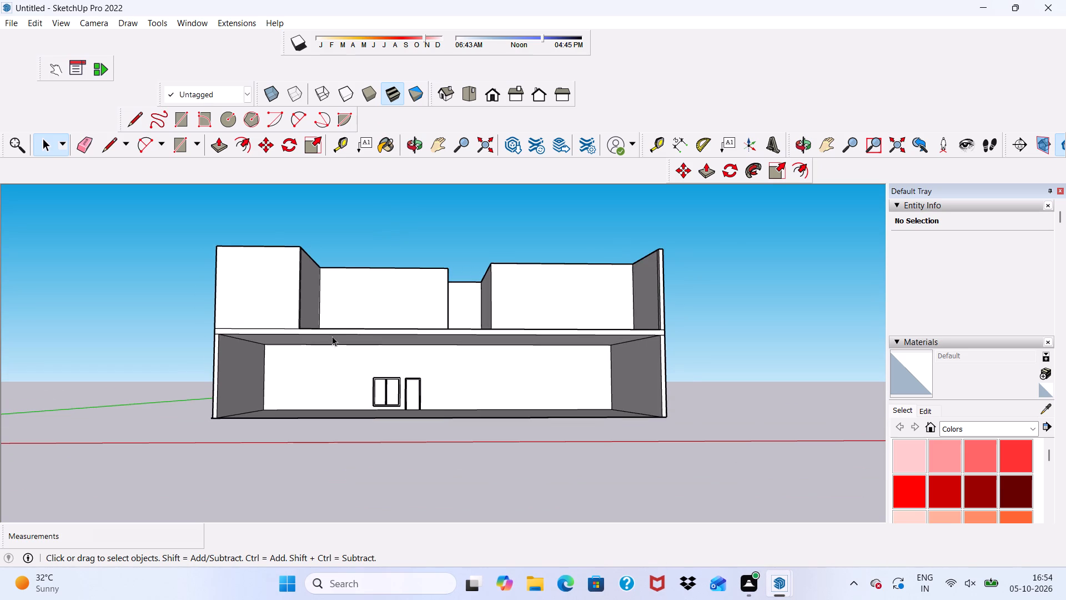
# Erase the leftover vertical line on the first-floor block's inner side face, near its front edge.
pyautogui.scroll(3, 304, 364)
pyautogui.moveTo(240, 373); pyautogui.dragTo(89, 469, button='middle')
pyautogui.middleClick(89, 468)
pyautogui.scroll(4, 215, 325)
pyautogui.click(82, 143)
pyautogui.scroll(3, 300, 287)
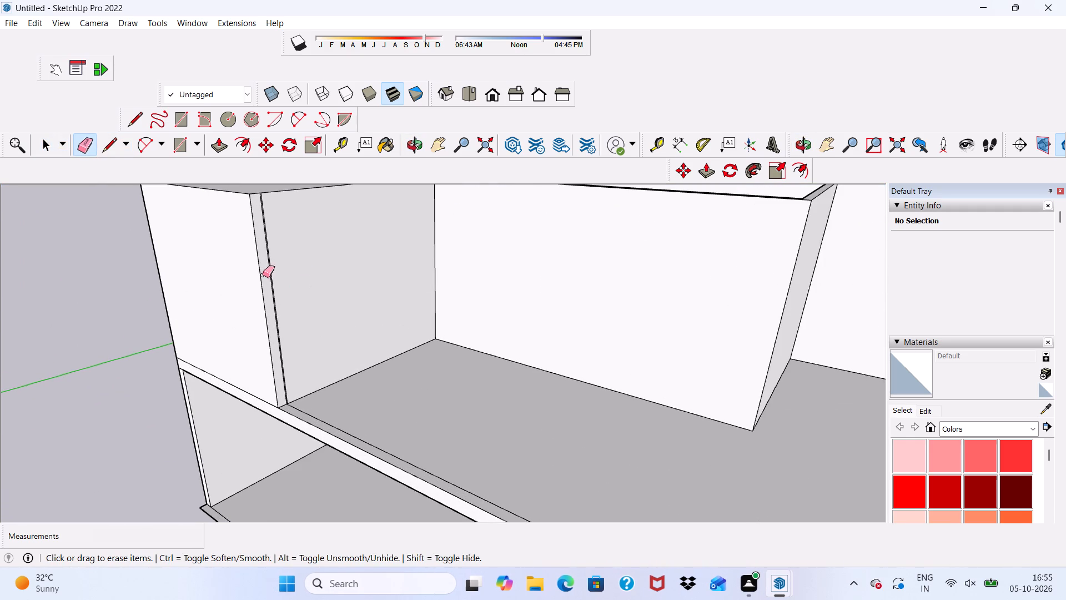
pyautogui.click(271, 263)
pyautogui.scroll(-2, 270, 266)
pyautogui.scroll(1, 270, 266)
pyautogui.scroll(-1, 268, 267)
pyautogui.moveTo(238, 293); pyautogui.dragTo(352, 281, button='middle')
pyautogui.middleClick(352, 281)
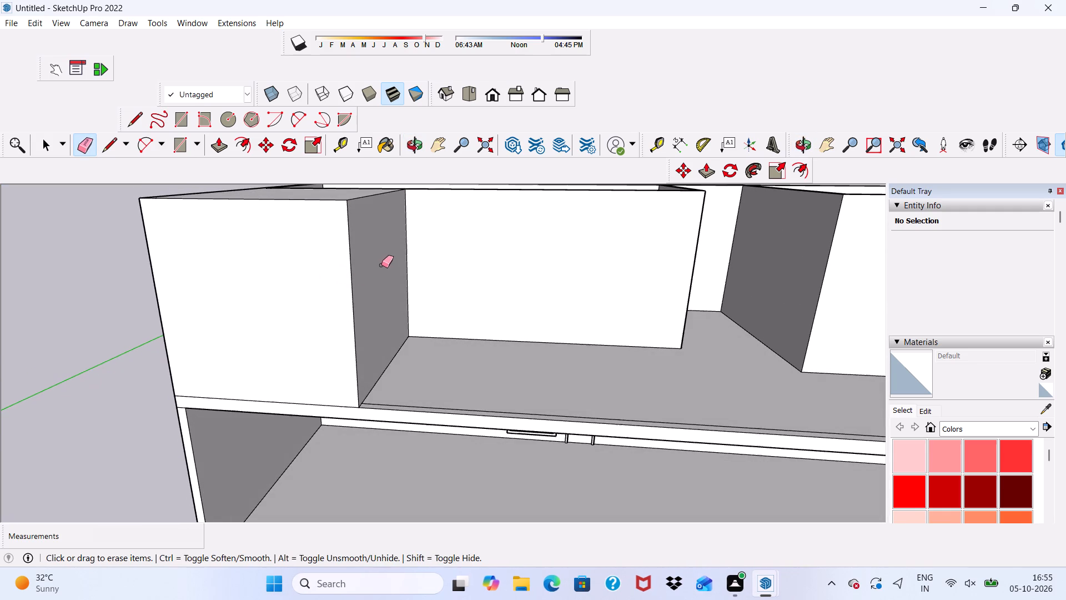
pyautogui.press('space')
# Examine the cleaned first-floor block and the rest of the two-storey shell from several angles and distances.
pyautogui.scroll(-5, 382, 250)
pyautogui.scroll(-2, 392, 299)
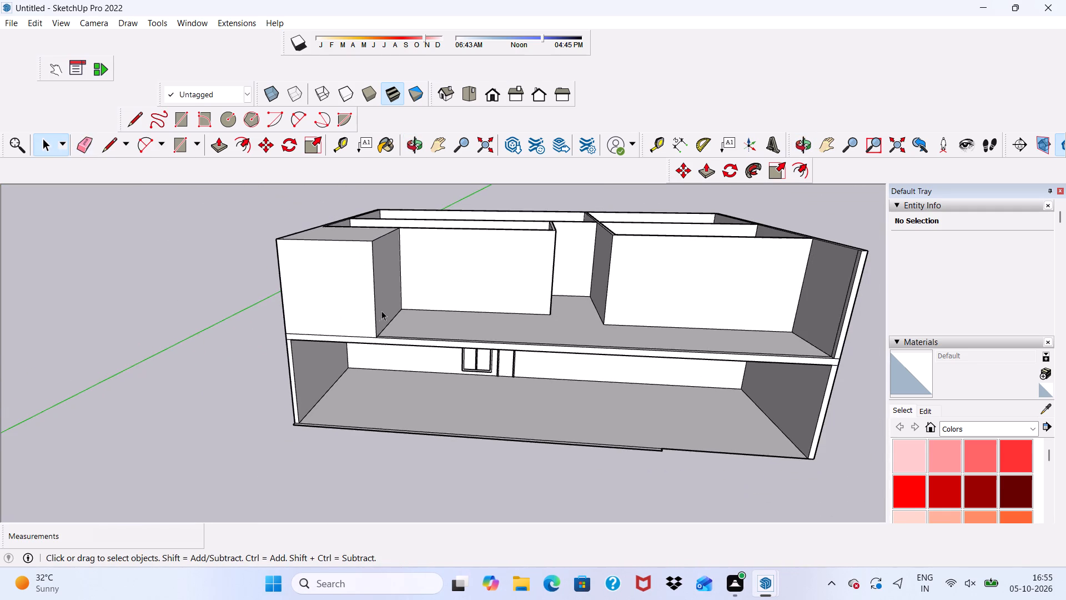
pyautogui.scroll(5, 294, 312)
pyautogui.moveTo(289, 294); pyautogui.dragTo(368, 264, button='middle')
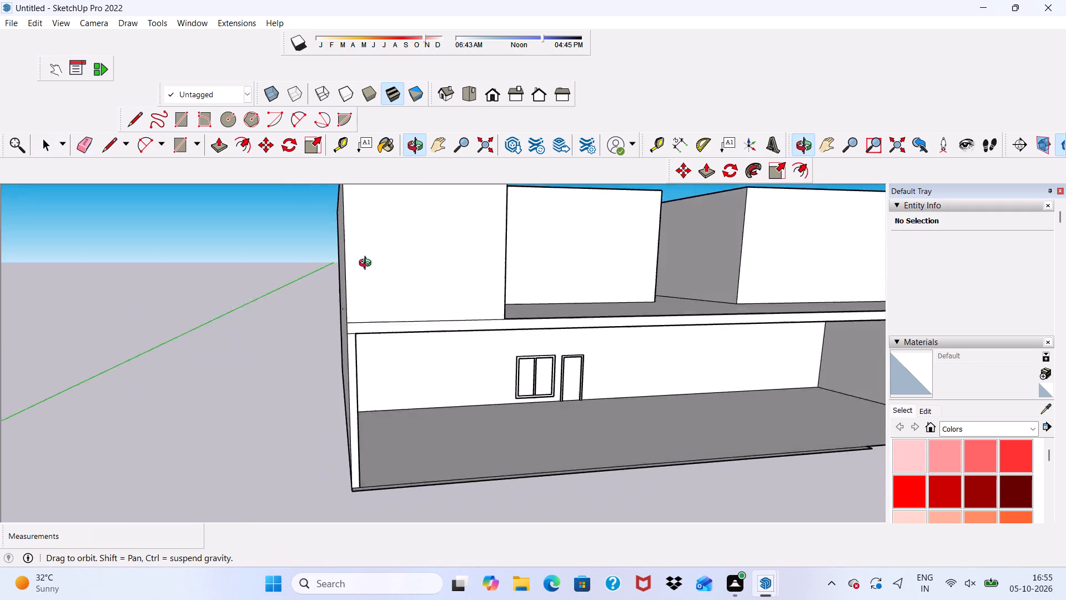
pyautogui.moveTo(368, 264); pyautogui.dragTo(315, 298, button='middle')
pyautogui.middleClick(310, 299)
pyautogui.scroll(-6, 286, 284)
pyautogui.moveTo(278, 286); pyautogui.dragTo(262, 283, button='middle')
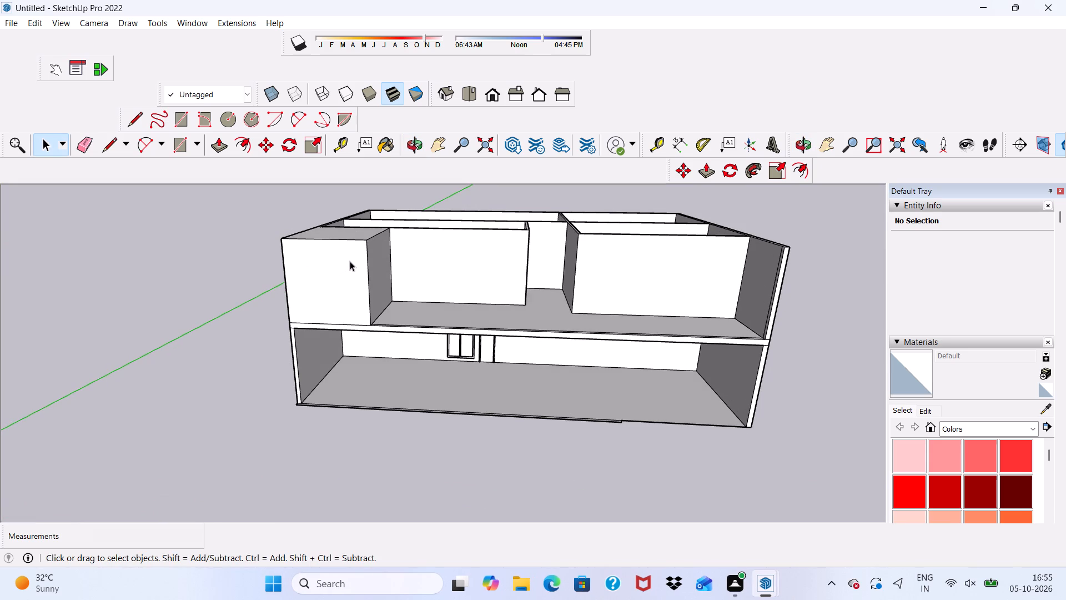
pyautogui.scroll(1, 350, 261)
pyautogui.scroll(-4, 345, 274)
pyautogui.moveTo(337, 294); pyautogui.dragTo(417, 234, button='middle')
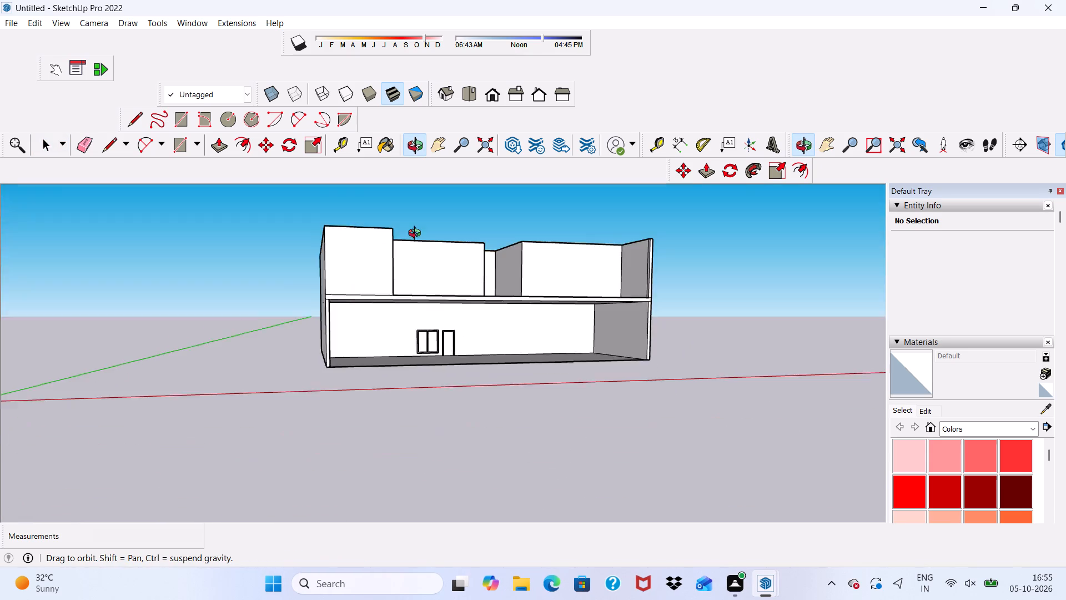
pyautogui.moveTo(417, 234); pyautogui.dragTo(422, 279, button='middle')
pyautogui.scroll(3, 395, 296)
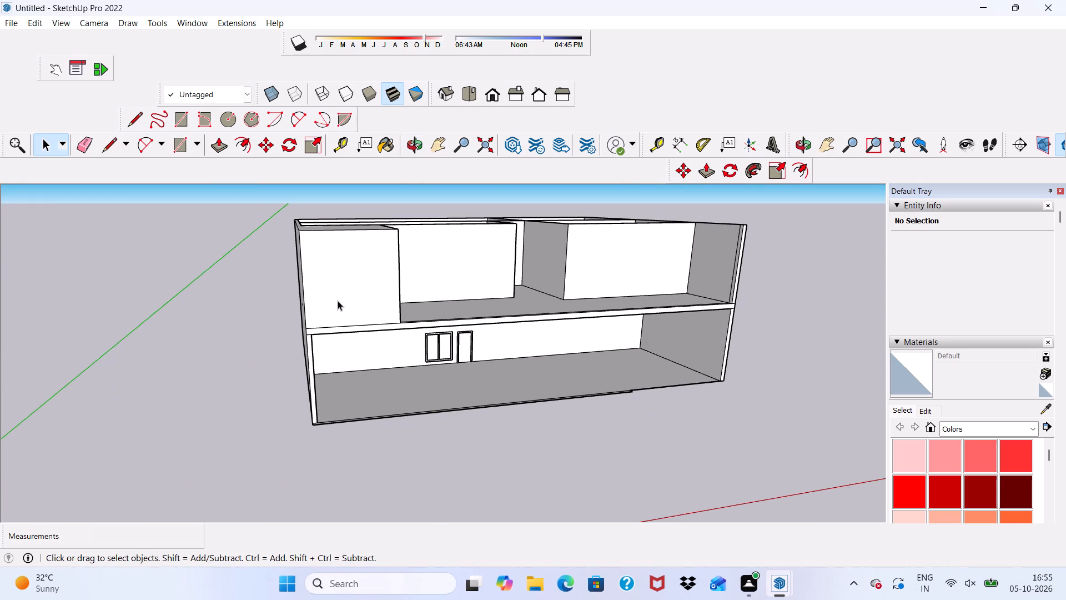
pyautogui.scroll(2, 338, 301)
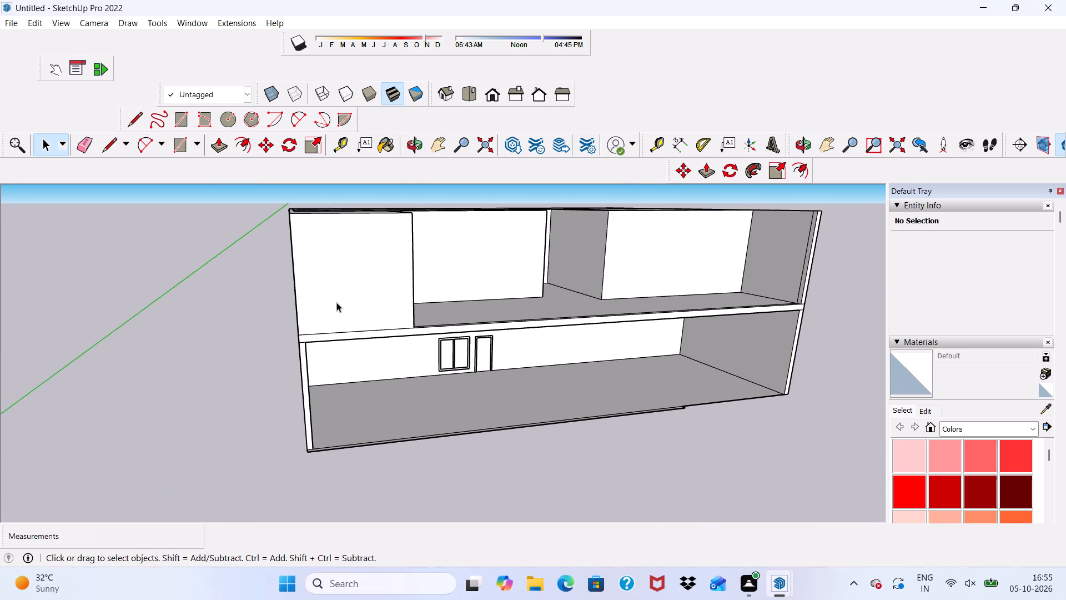
pyautogui.scroll(-1, 336, 302)
pyautogui.moveTo(336, 302); pyautogui.dragTo(251, 312, button='middle')
pyautogui.scroll(-1, 336, 302)
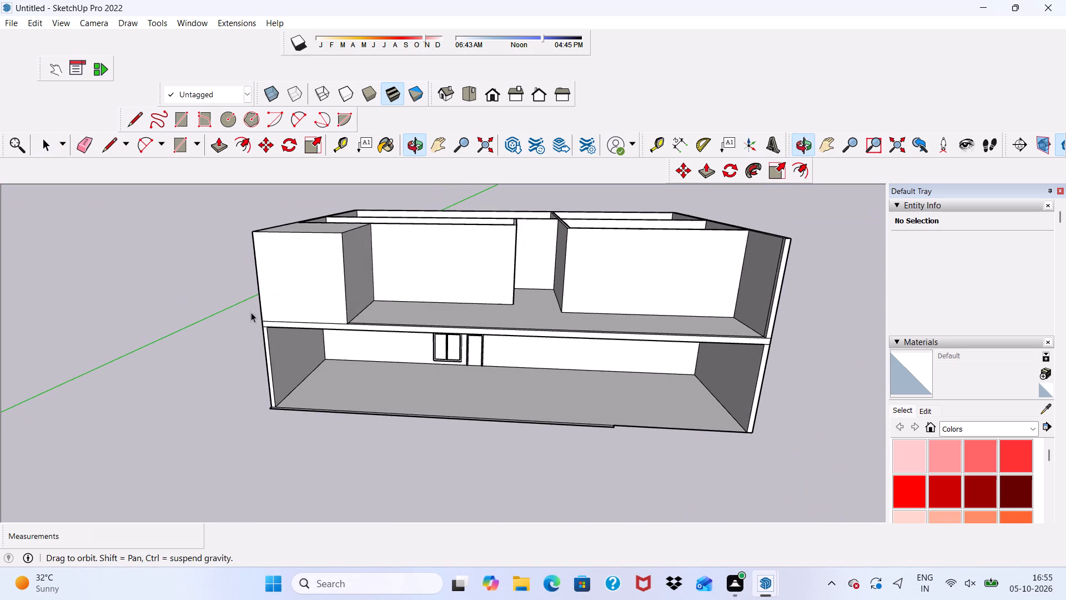
pyautogui.scroll(3, 291, 288)
pyautogui.scroll(-2, 358, 248)
pyautogui.moveTo(374, 239); pyautogui.dragTo(405, 287, button='middle')
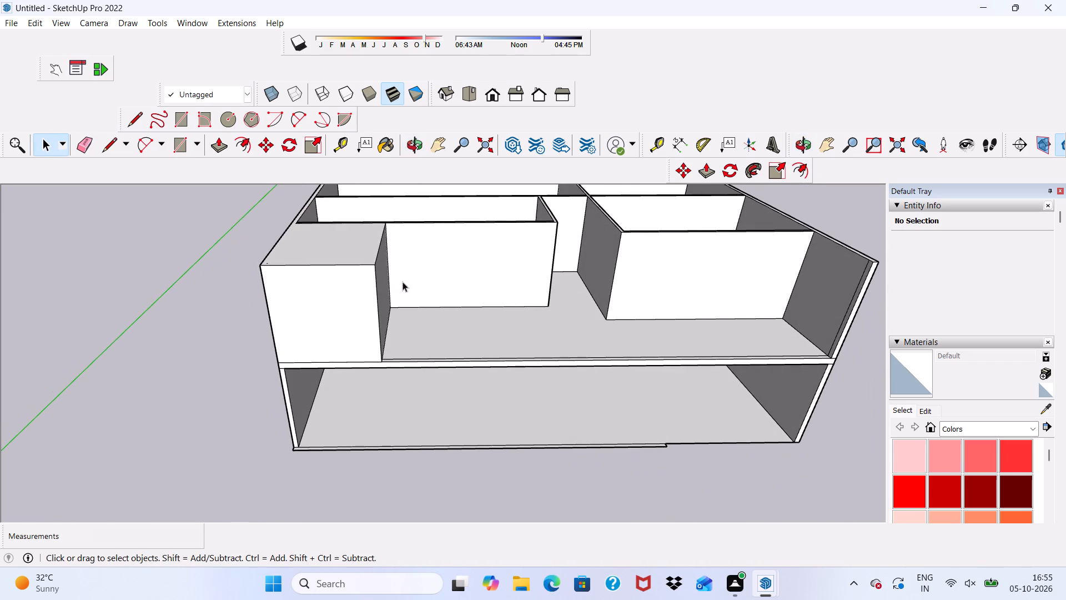
pyautogui.scroll(4, 403, 281)
pyautogui.scroll(-6, 406, 258)
# Draw a rectangle over the first-floor wall tops, from the left side wall's rear outer corner to the diagonally opposite front corner.
pyautogui.moveTo(413, 267); pyautogui.dragTo(372, 361, button='middle')
pyautogui.scroll(1, 413, 267)
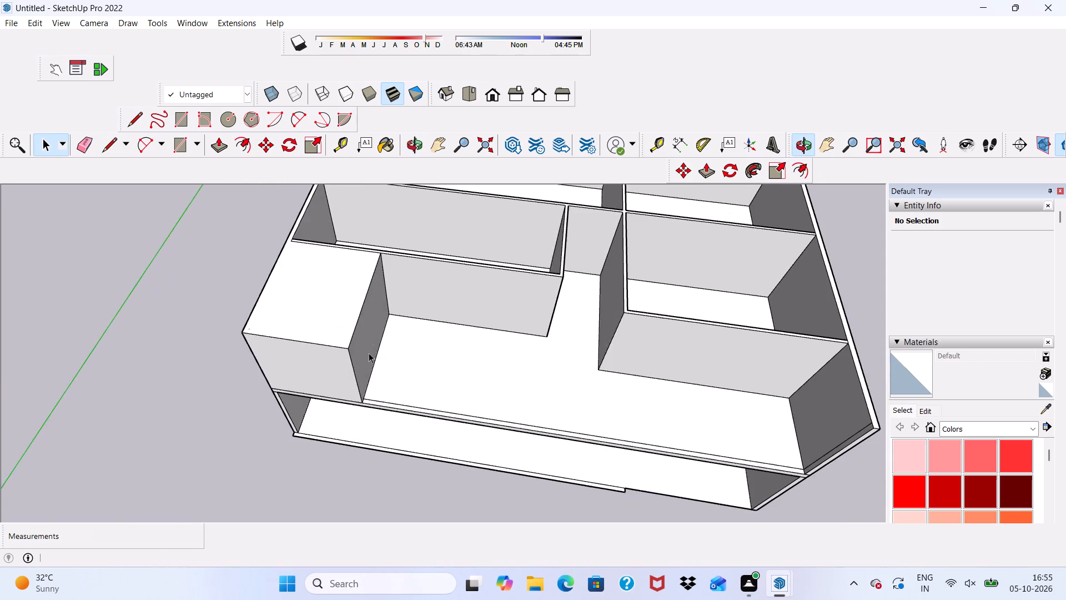
pyautogui.scroll(-5, 354, 256)
pyautogui.scroll(1, 365, 290)
pyautogui.scroll(-10, 360, 279)
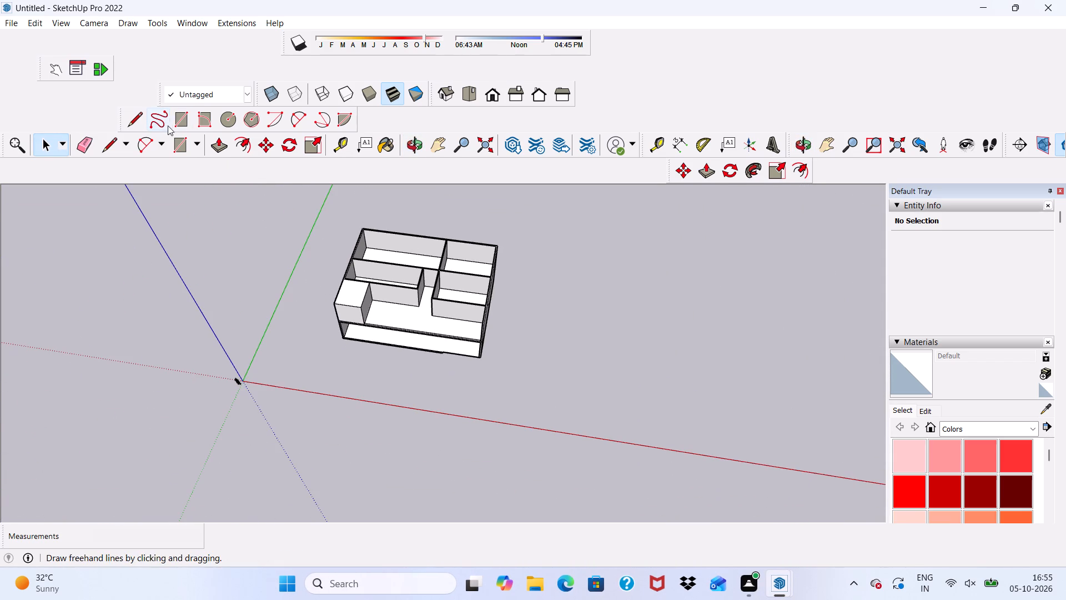
pyautogui.click(178, 117)
pyautogui.scroll(20, 360, 247)
pyautogui.scroll(2, 360, 247)
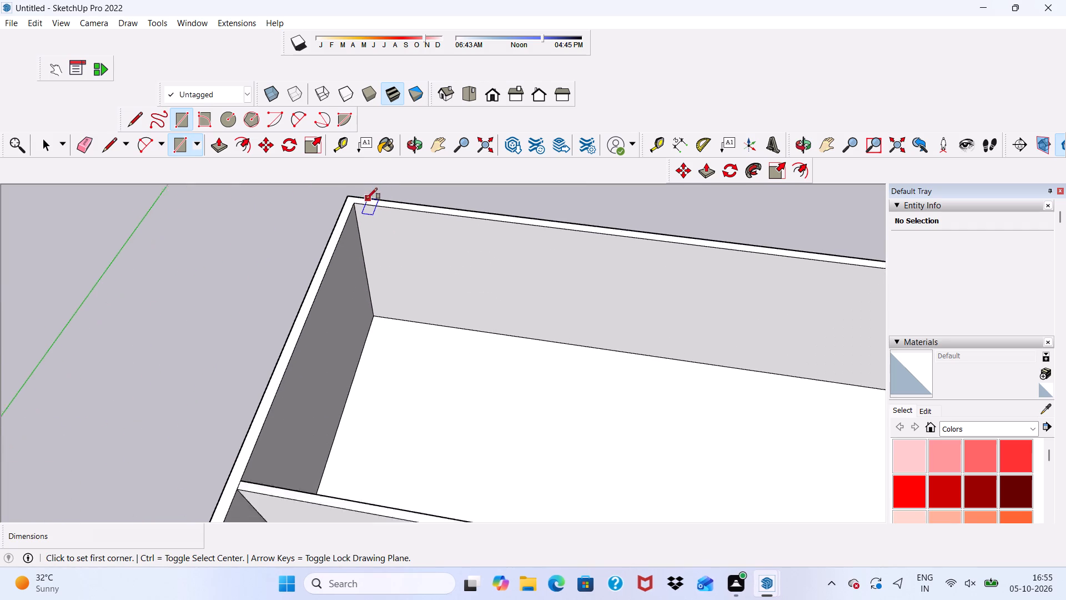
pyautogui.scroll(1, 366, 199)
pyautogui.click(349, 198)
pyautogui.scroll(-9, 349, 198)
pyautogui.scroll(1, 446, 232)
pyautogui.scroll(-2, 447, 238)
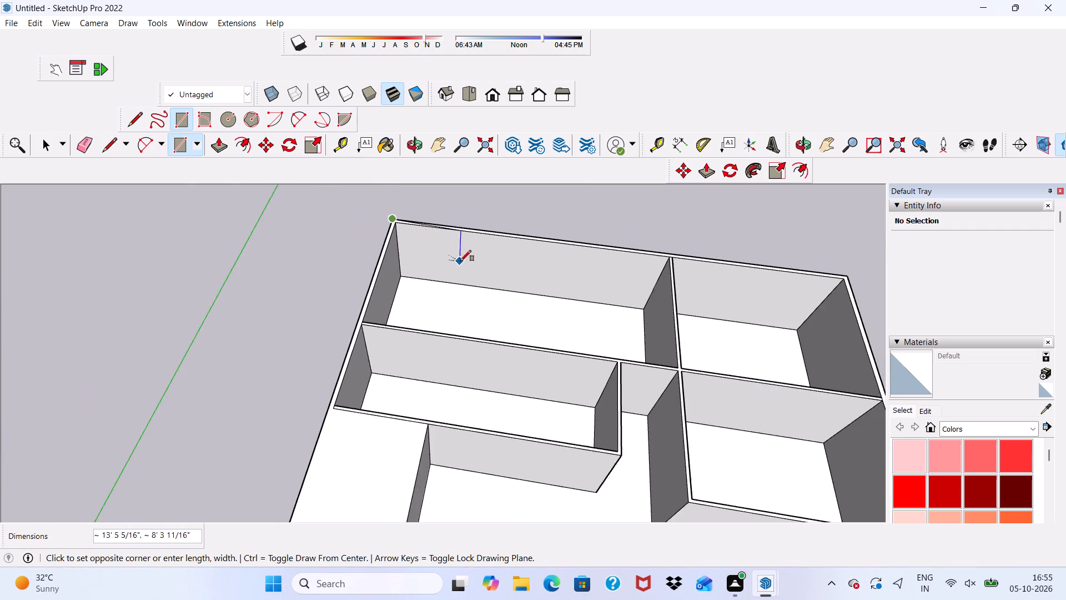
pyautogui.scroll(-3, 460, 261)
pyautogui.scroll(1, 476, 258)
pyautogui.scroll(-8, 483, 263)
pyautogui.scroll(-4, 595, 279)
pyautogui.scroll(1, 661, 328)
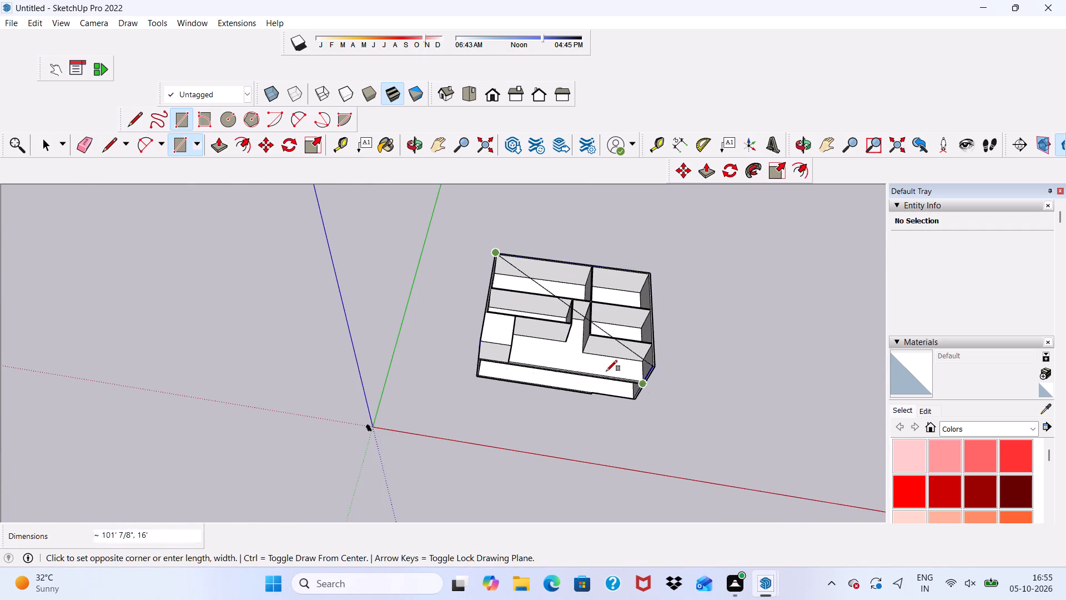
# Finish the roof rectangle over the upper storey at its front corner, about 81' 2" by 58' 6".
pyautogui.scroll(7, 606, 368)
pyautogui.scroll(5, 674, 356)
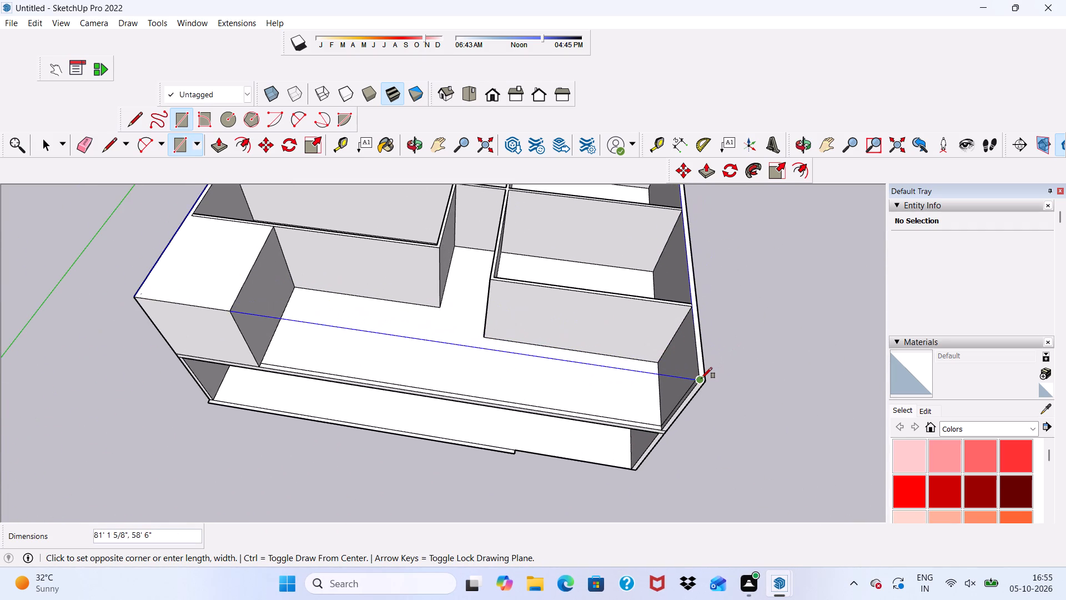
pyautogui.click(701, 378)
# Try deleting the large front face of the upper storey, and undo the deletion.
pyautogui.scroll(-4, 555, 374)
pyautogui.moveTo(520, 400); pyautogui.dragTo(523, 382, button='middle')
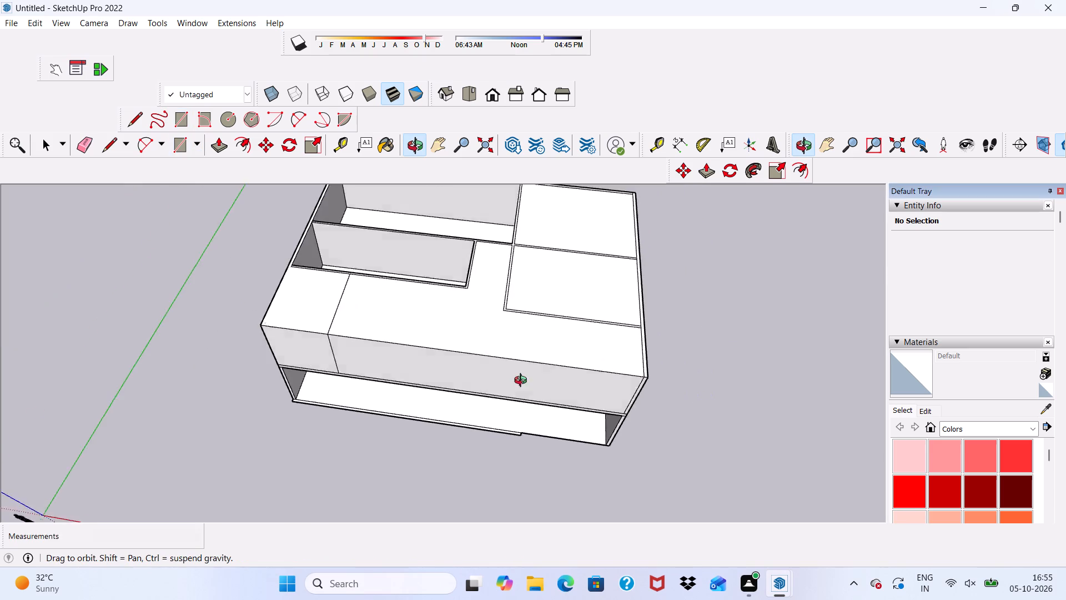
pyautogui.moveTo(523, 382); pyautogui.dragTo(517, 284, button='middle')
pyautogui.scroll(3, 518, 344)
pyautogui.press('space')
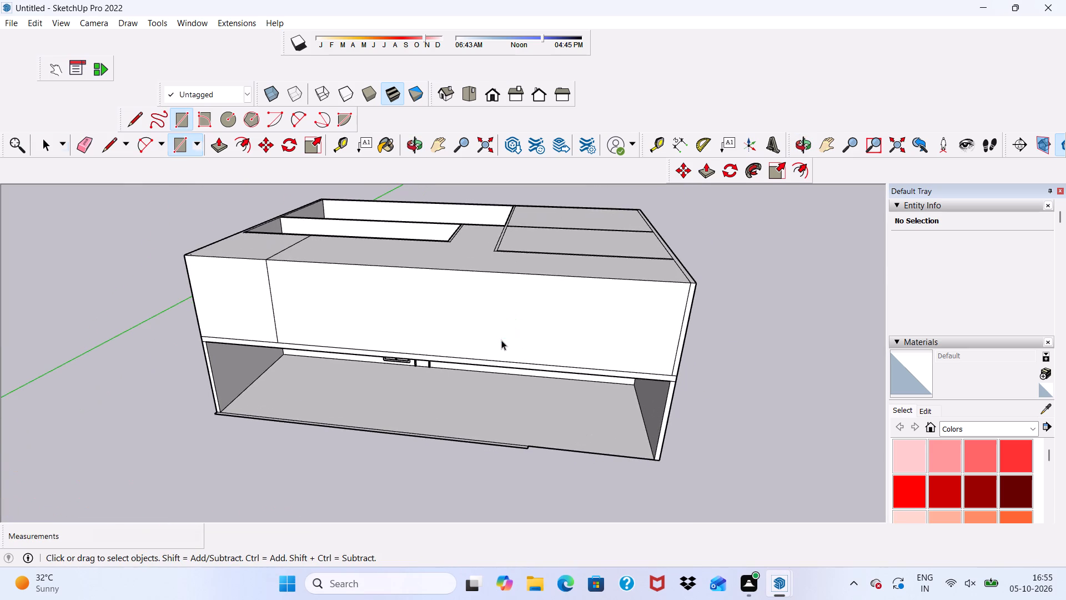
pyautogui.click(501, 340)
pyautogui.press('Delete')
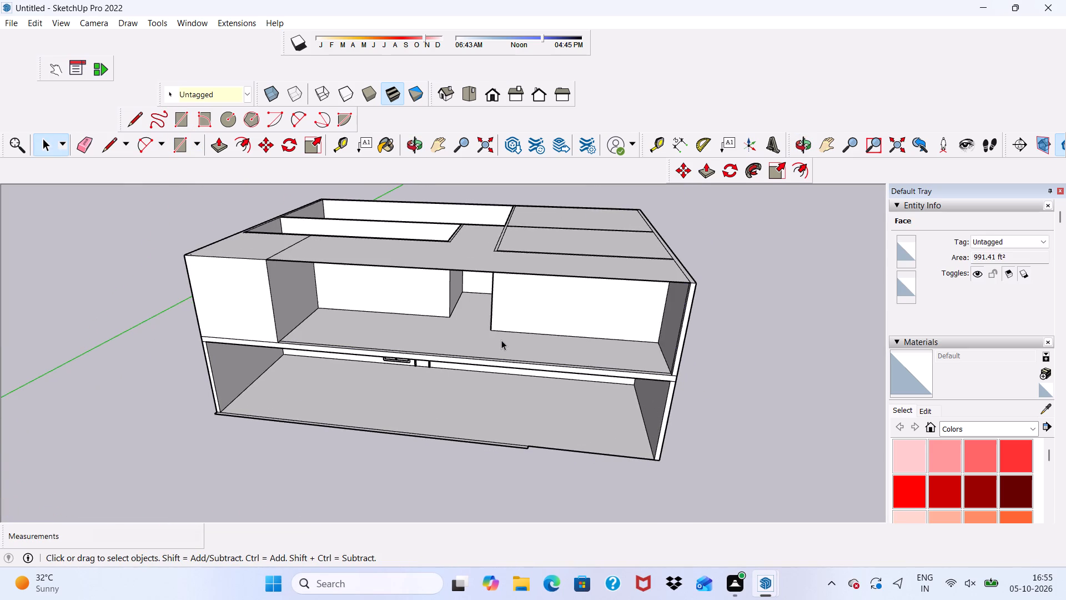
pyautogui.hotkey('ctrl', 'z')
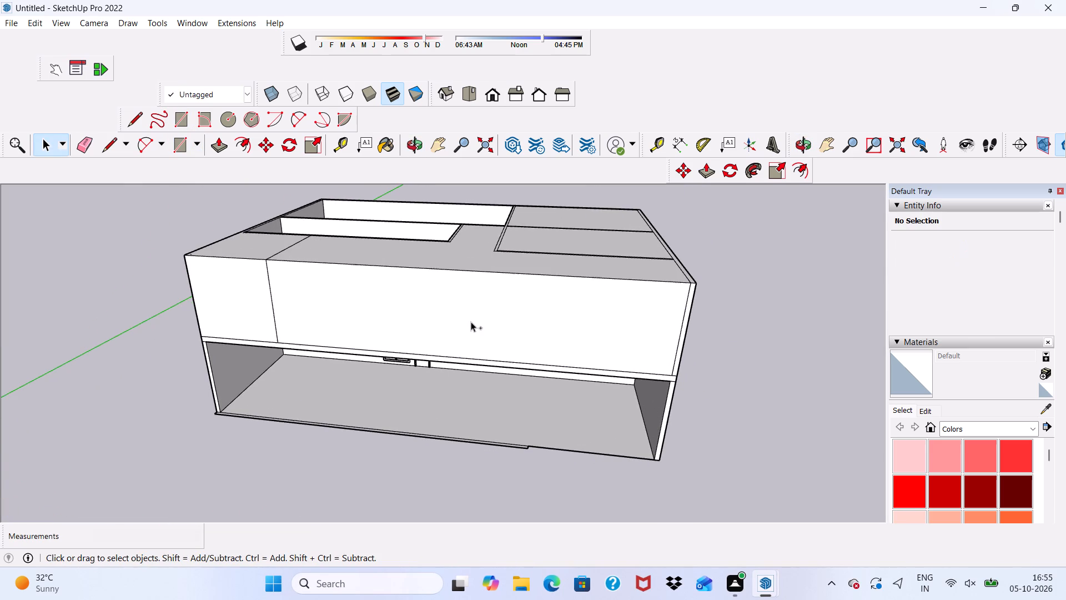
# Draw a rectangle about 37' 9" by 16' on the upper storey's front, from the dividing line's top down to the slab's lower edge.
pyautogui.keyDown('ctrl'); pyautogui.click(471, 322); pyautogui.keyUp('ctrl')
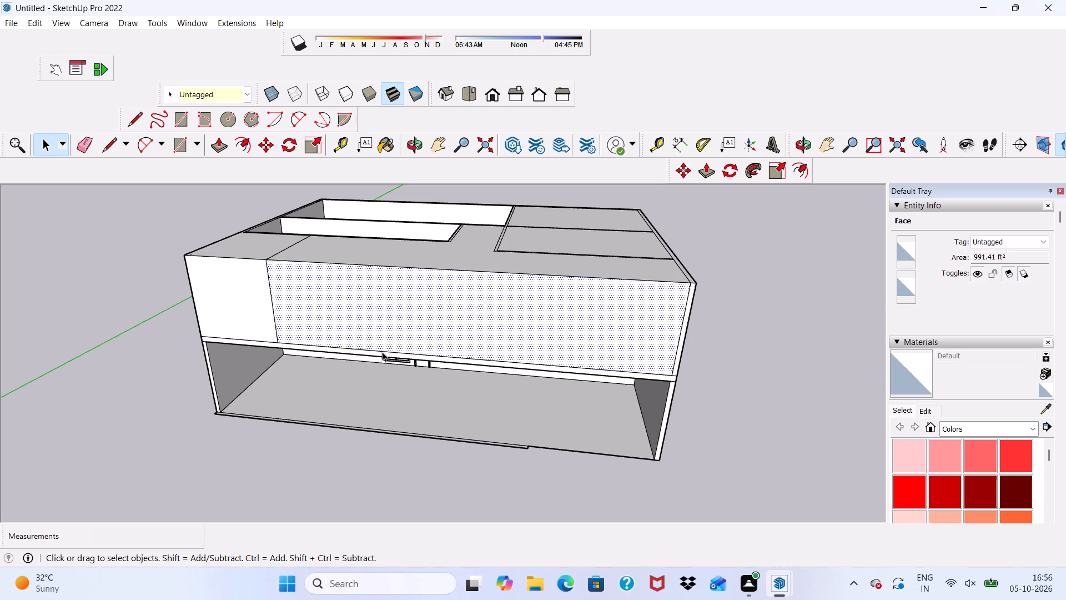
pyautogui.scroll(4, 327, 356)
pyautogui.scroll(-1, 327, 356)
pyautogui.scroll(1, 327, 356)
pyautogui.scroll(-2, 331, 356)
pyautogui.moveTo(355, 348); pyautogui.dragTo(422, 290, button='middle')
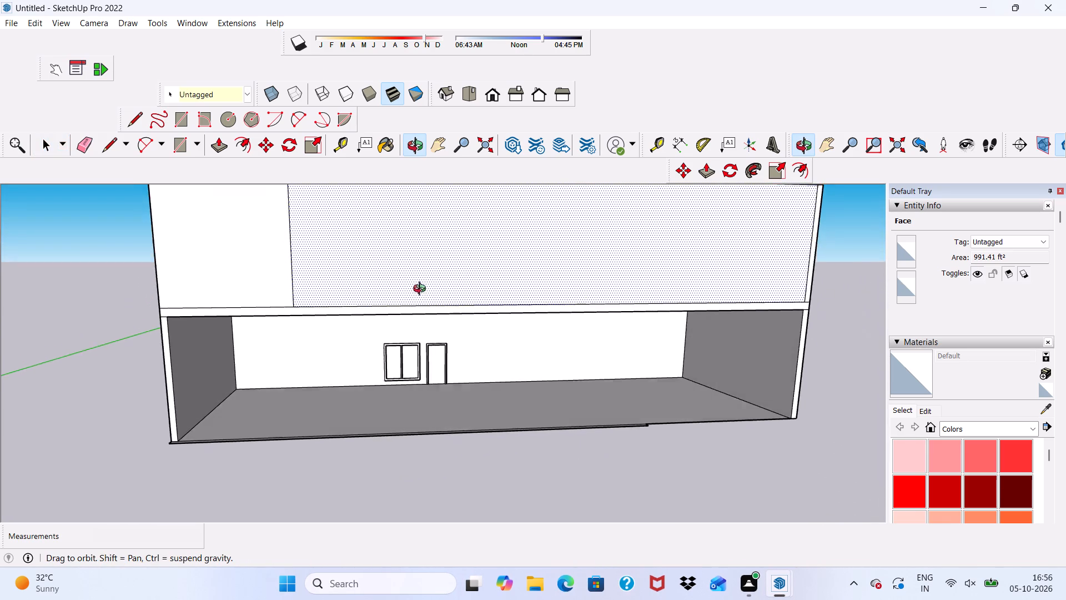
pyautogui.moveTo(422, 290); pyautogui.dragTo(369, 336, button='middle')
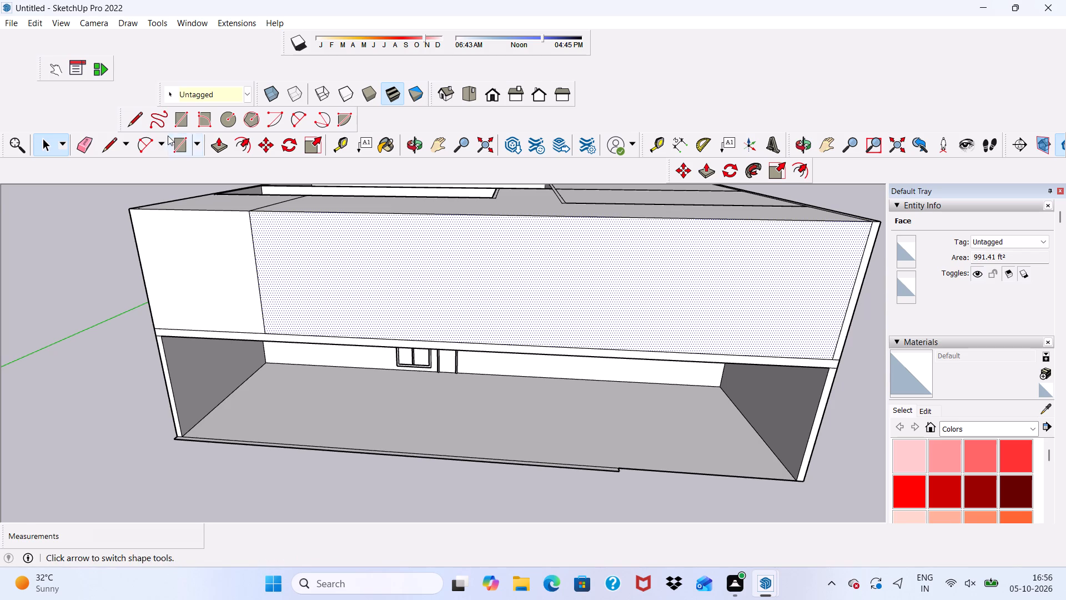
pyautogui.click(179, 117)
pyautogui.scroll(7, 252, 232)
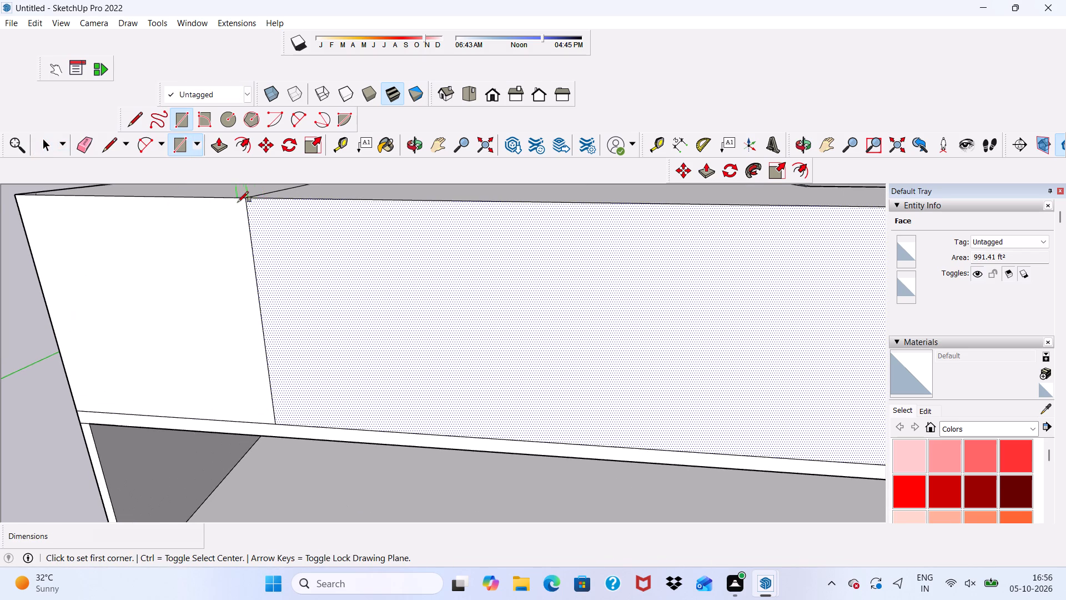
pyautogui.click(245, 202)
pyautogui.scroll(-4, 359, 272)
pyautogui.scroll(-1, 545, 342)
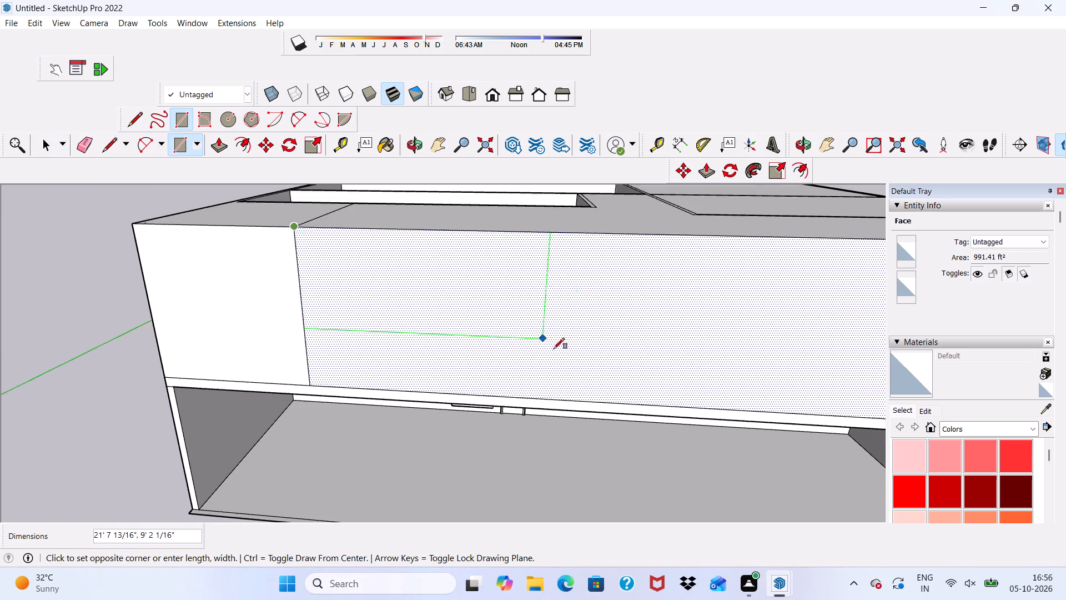
pyautogui.scroll(-2, 554, 349)
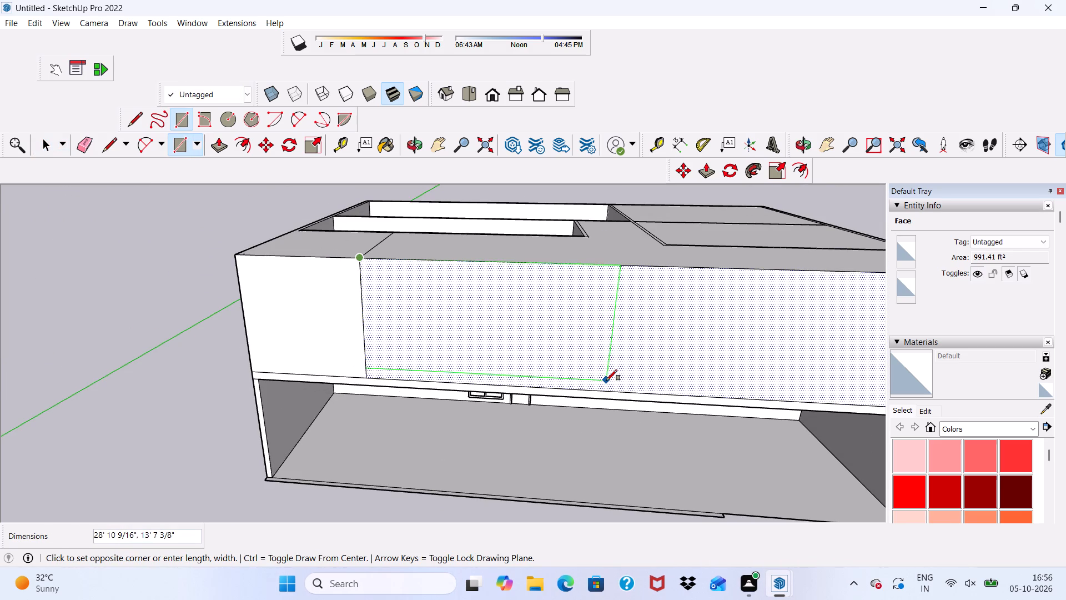
pyautogui.scroll(-1, 620, 388)
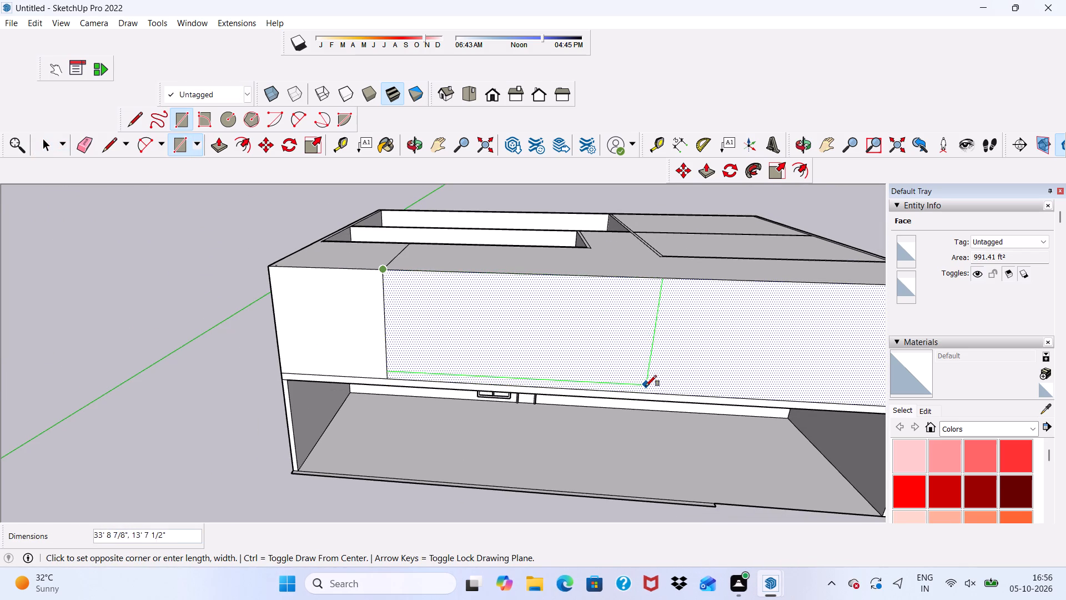
pyautogui.scroll(-1, 646, 386)
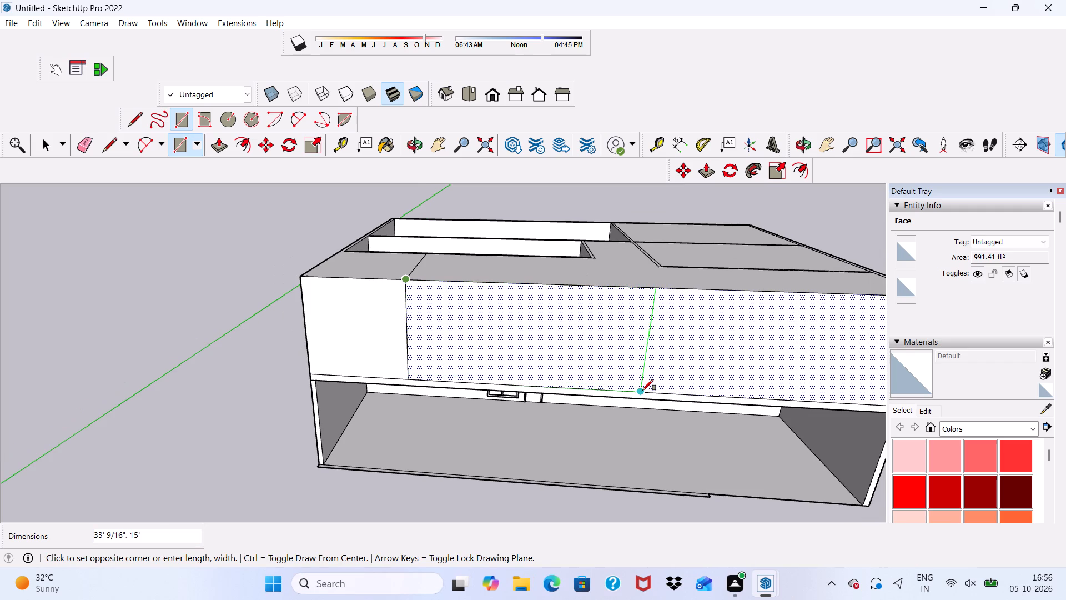
pyautogui.scroll(-4, 639, 392)
pyautogui.moveTo(638, 396); pyautogui.dragTo(673, 292, button='middle')
pyautogui.scroll(5, 675, 298)
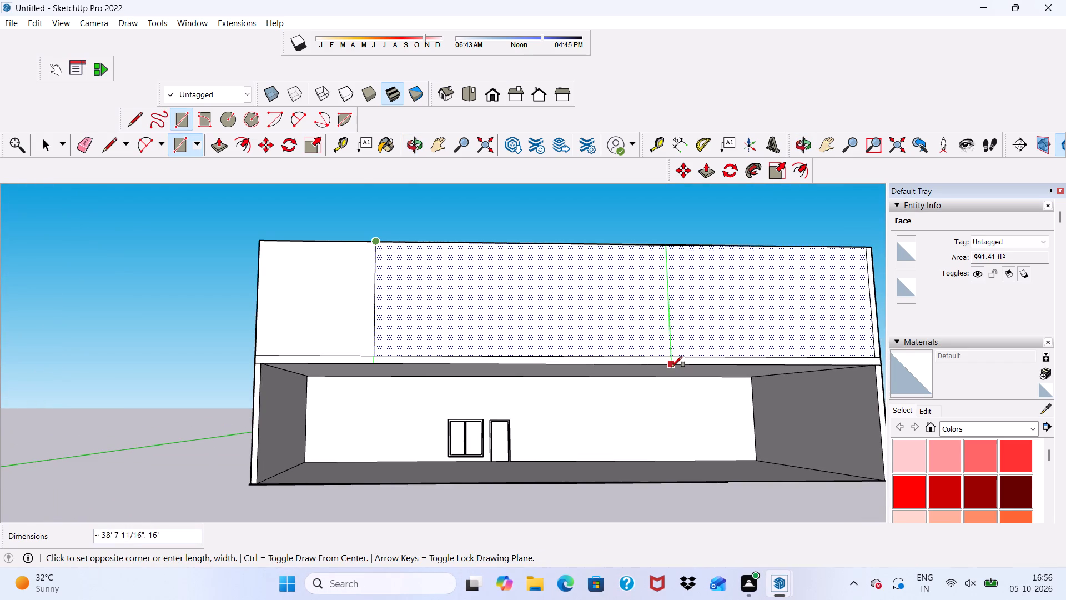
pyautogui.moveTo(666, 368); pyautogui.dragTo(665, 409, button='middle')
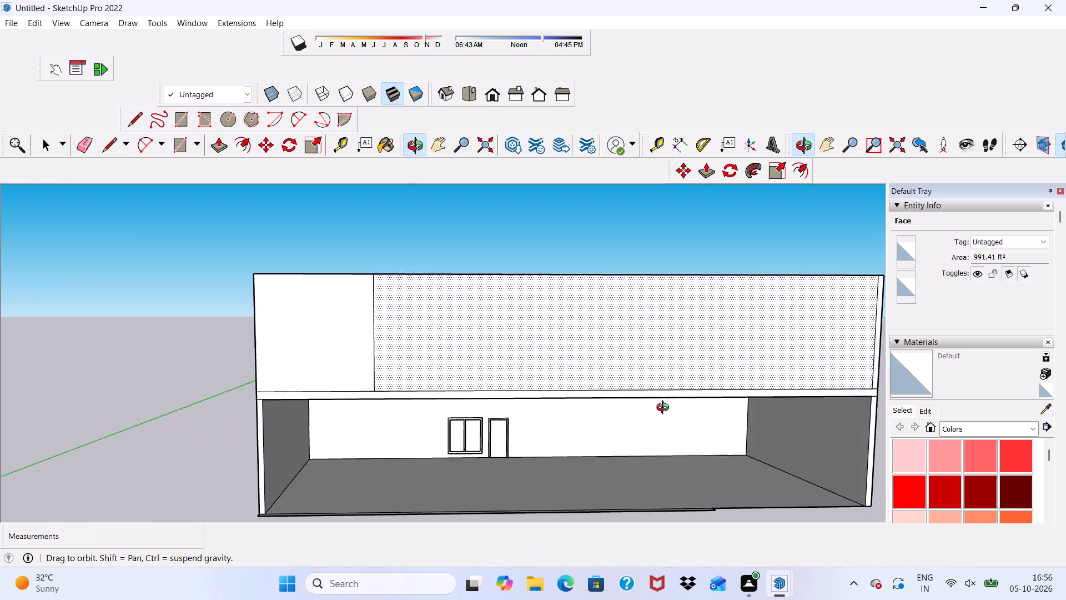
pyautogui.moveTo(665, 409); pyautogui.dragTo(645, 459, button='middle')
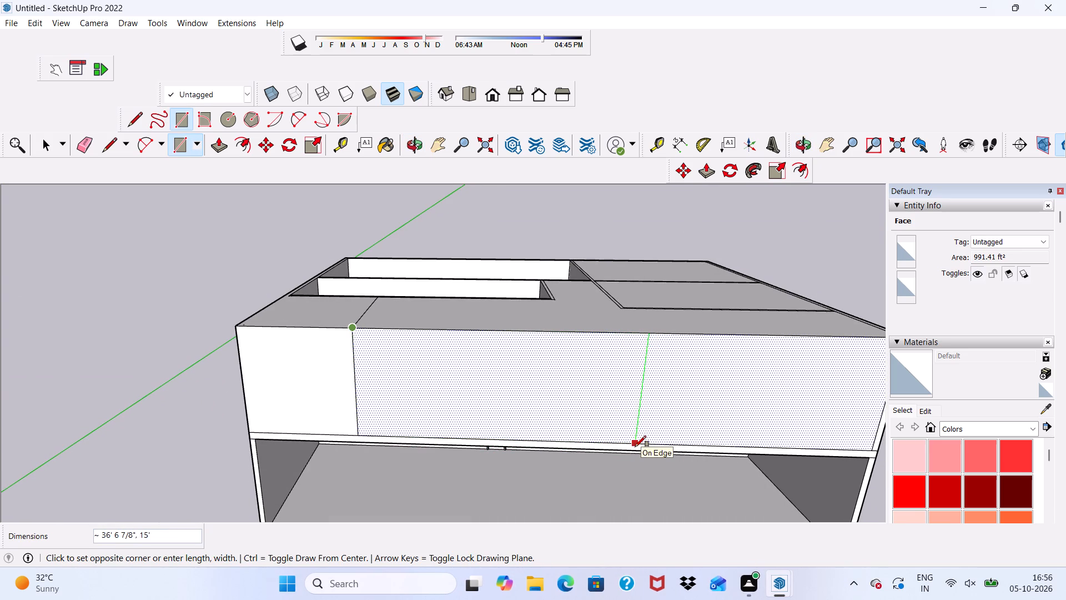
pyautogui.scroll(3, 635, 447)
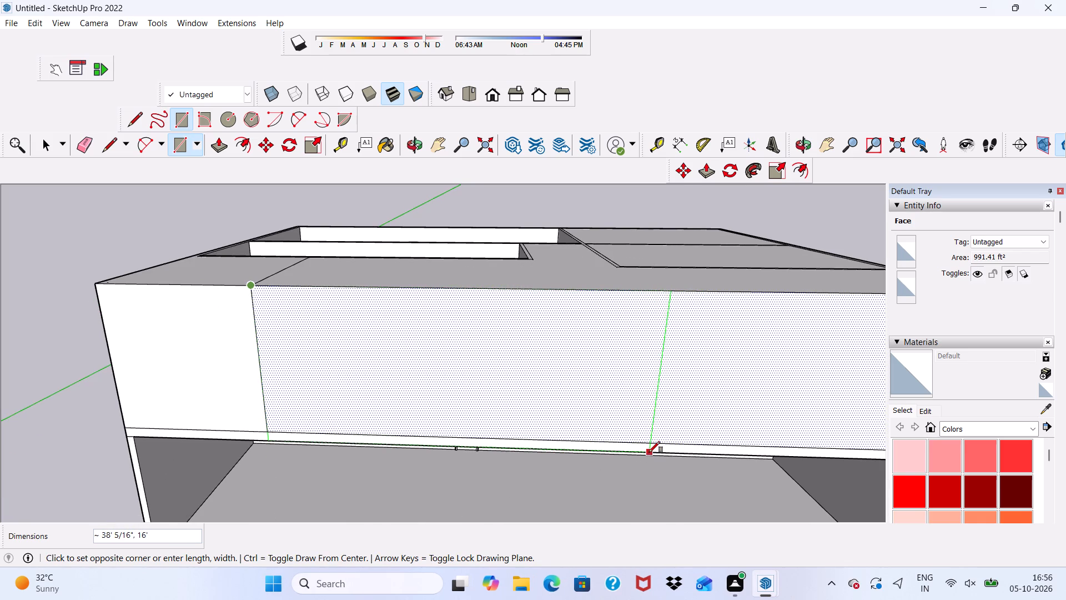
pyautogui.click(646, 453)
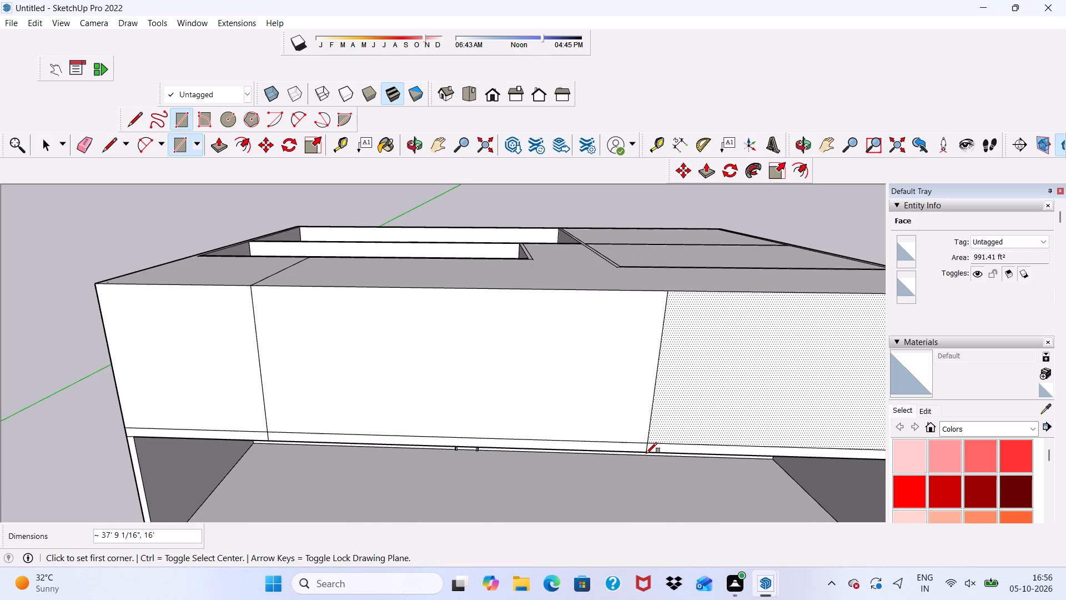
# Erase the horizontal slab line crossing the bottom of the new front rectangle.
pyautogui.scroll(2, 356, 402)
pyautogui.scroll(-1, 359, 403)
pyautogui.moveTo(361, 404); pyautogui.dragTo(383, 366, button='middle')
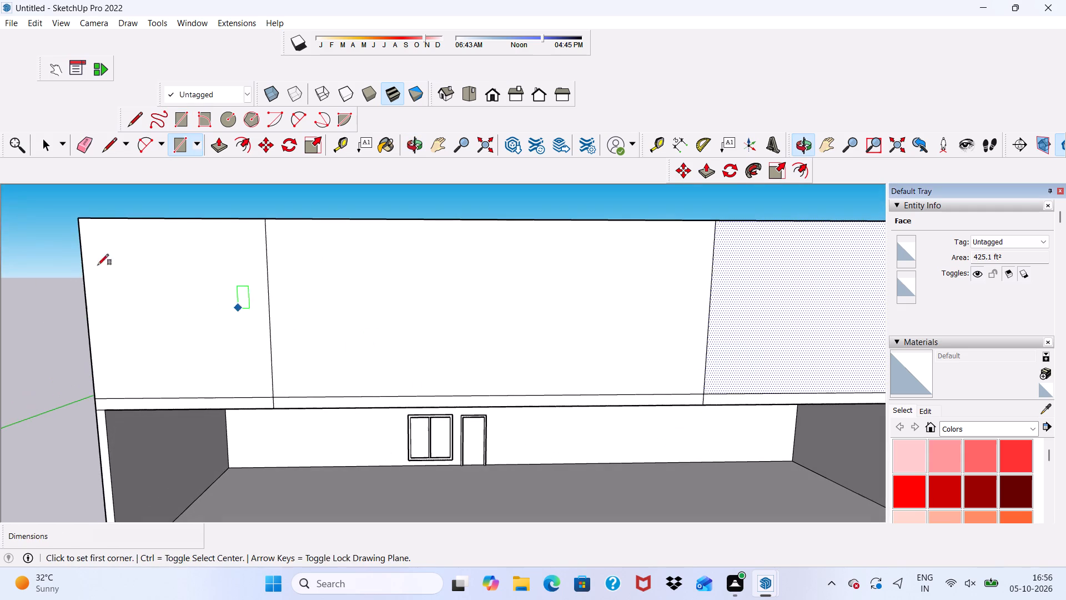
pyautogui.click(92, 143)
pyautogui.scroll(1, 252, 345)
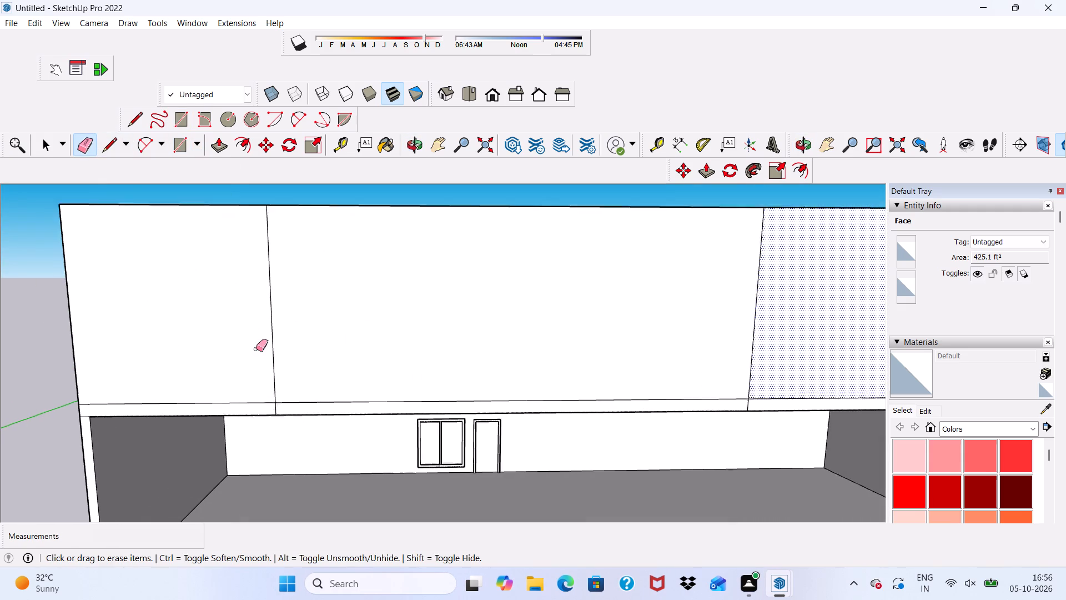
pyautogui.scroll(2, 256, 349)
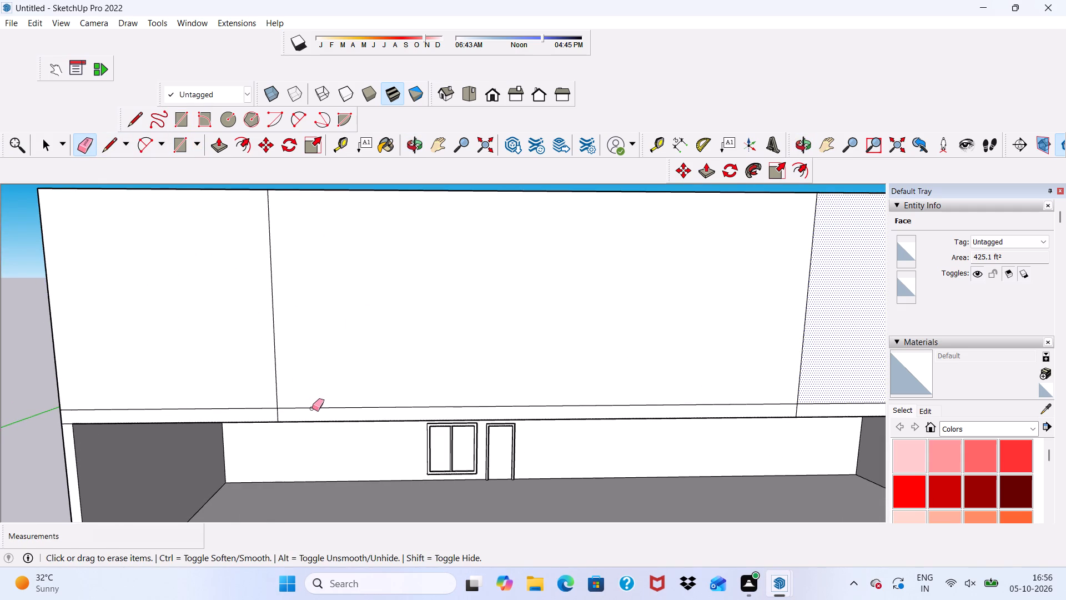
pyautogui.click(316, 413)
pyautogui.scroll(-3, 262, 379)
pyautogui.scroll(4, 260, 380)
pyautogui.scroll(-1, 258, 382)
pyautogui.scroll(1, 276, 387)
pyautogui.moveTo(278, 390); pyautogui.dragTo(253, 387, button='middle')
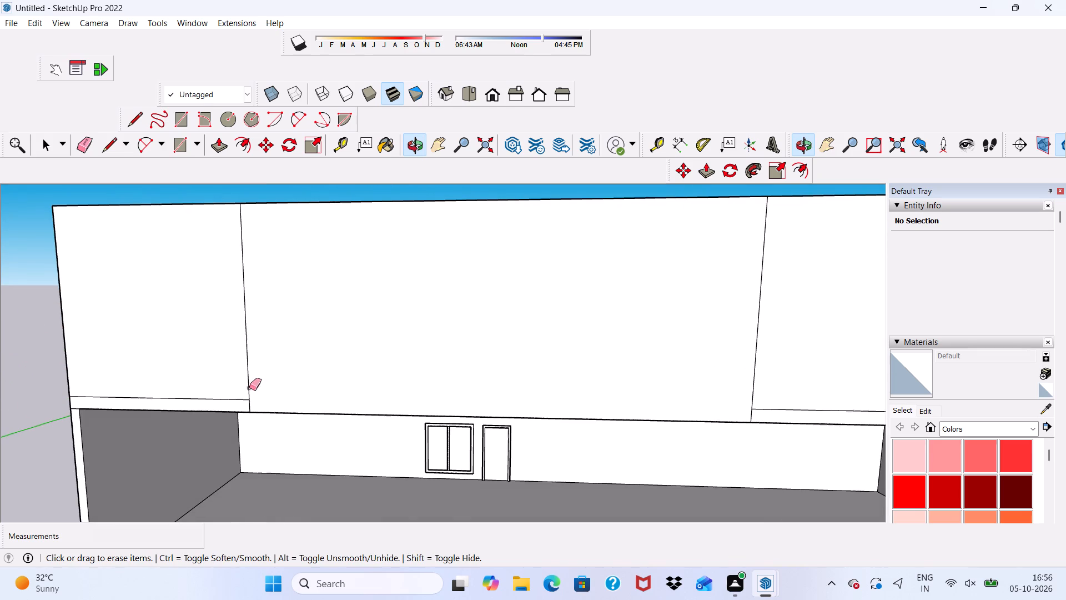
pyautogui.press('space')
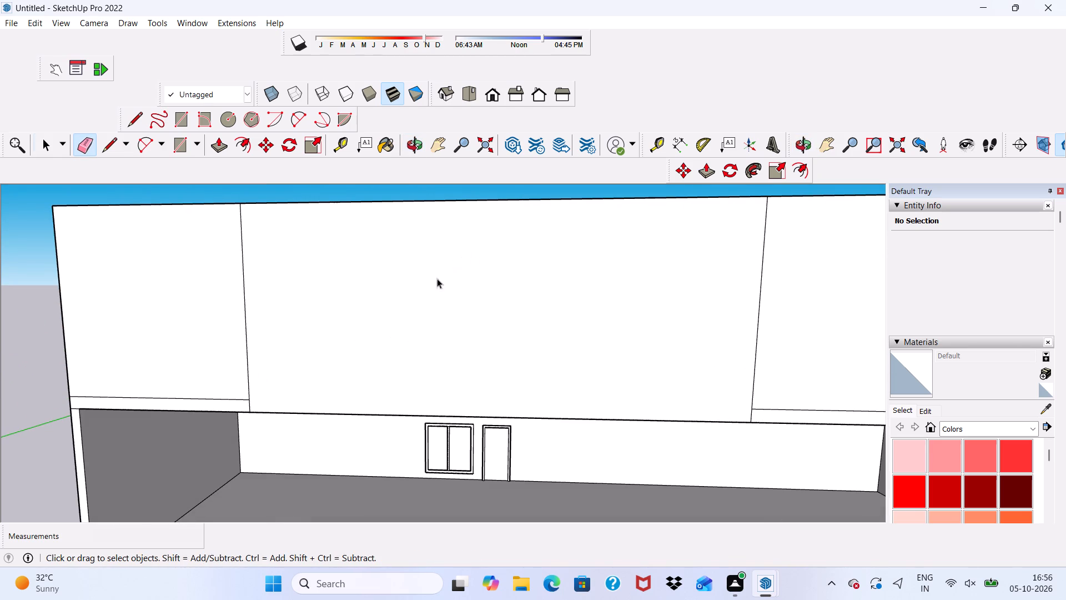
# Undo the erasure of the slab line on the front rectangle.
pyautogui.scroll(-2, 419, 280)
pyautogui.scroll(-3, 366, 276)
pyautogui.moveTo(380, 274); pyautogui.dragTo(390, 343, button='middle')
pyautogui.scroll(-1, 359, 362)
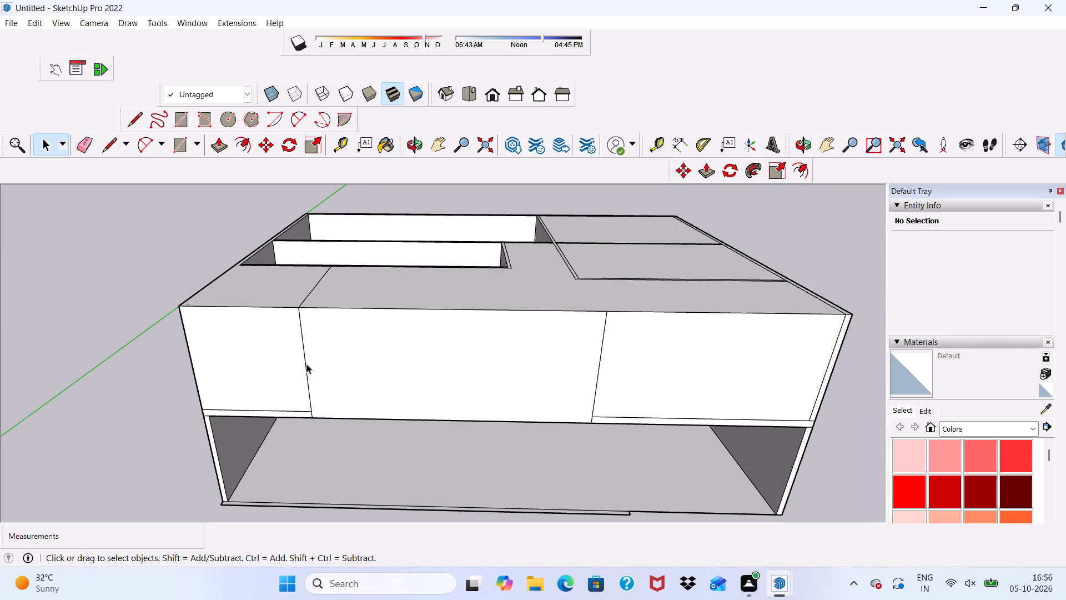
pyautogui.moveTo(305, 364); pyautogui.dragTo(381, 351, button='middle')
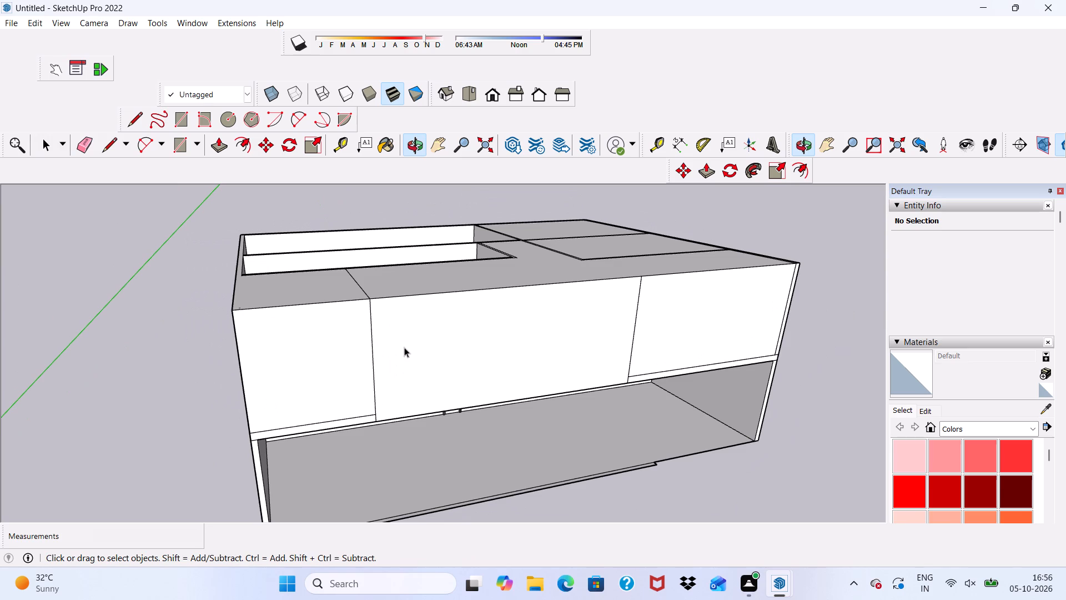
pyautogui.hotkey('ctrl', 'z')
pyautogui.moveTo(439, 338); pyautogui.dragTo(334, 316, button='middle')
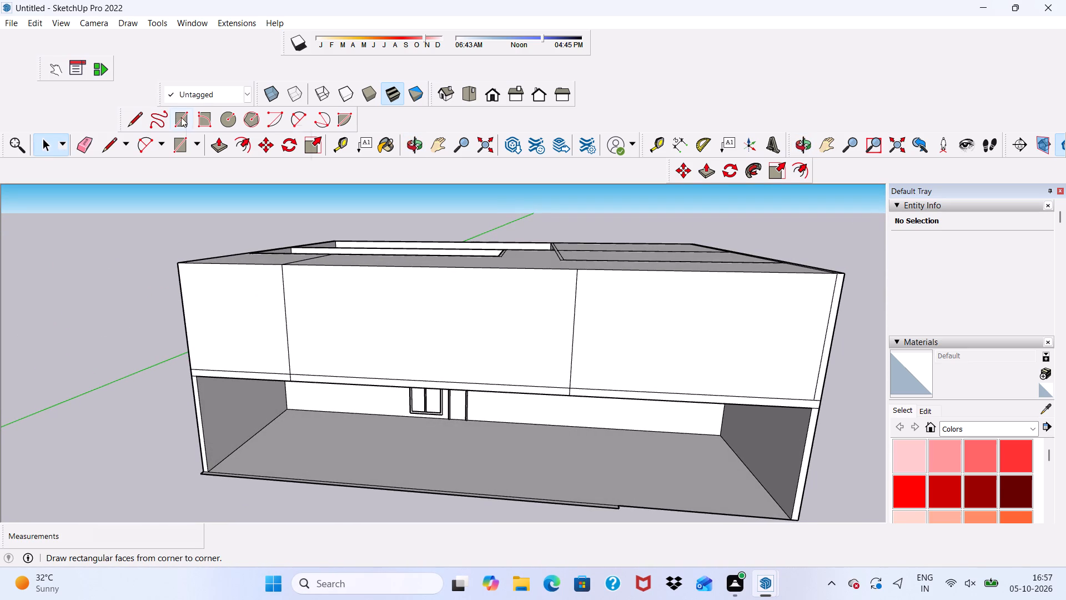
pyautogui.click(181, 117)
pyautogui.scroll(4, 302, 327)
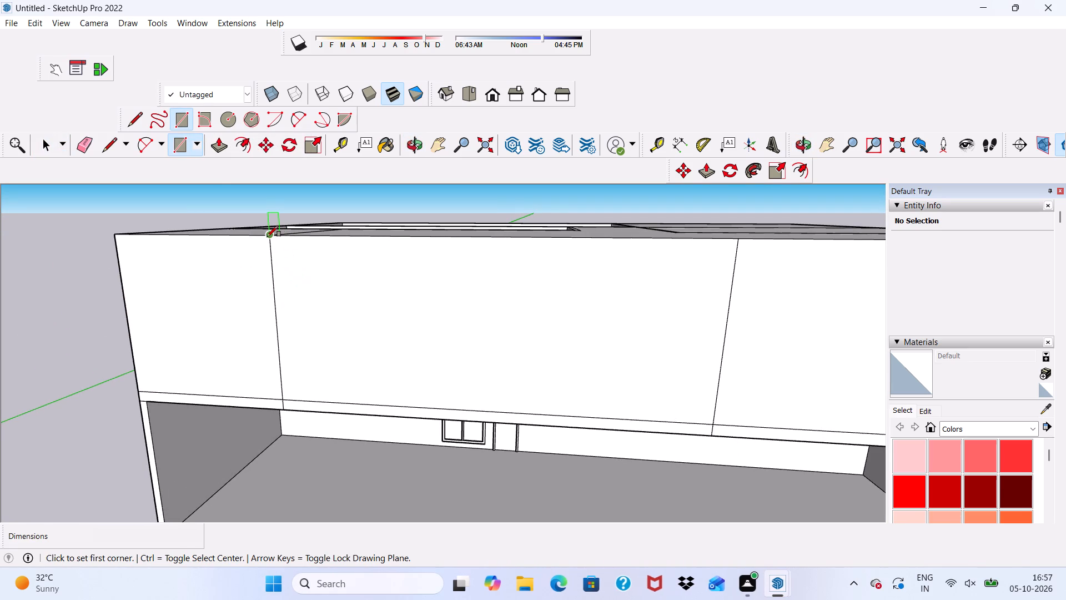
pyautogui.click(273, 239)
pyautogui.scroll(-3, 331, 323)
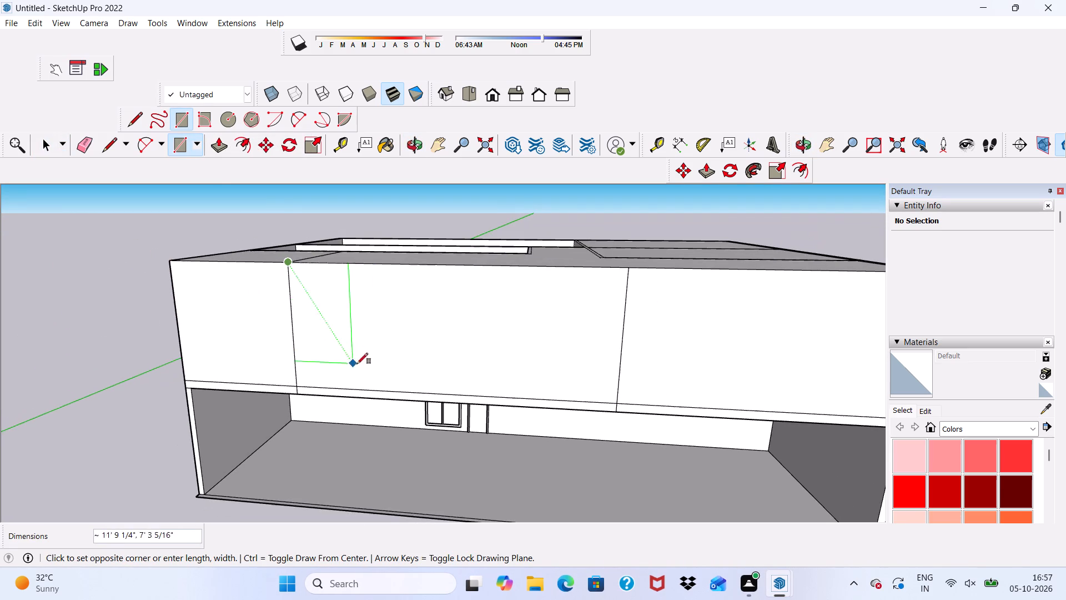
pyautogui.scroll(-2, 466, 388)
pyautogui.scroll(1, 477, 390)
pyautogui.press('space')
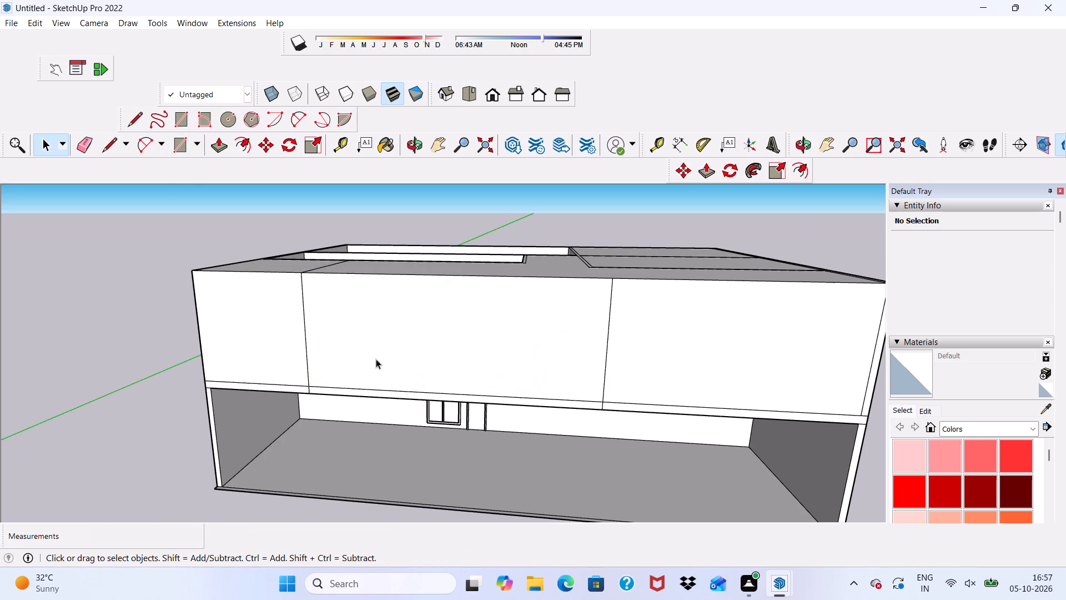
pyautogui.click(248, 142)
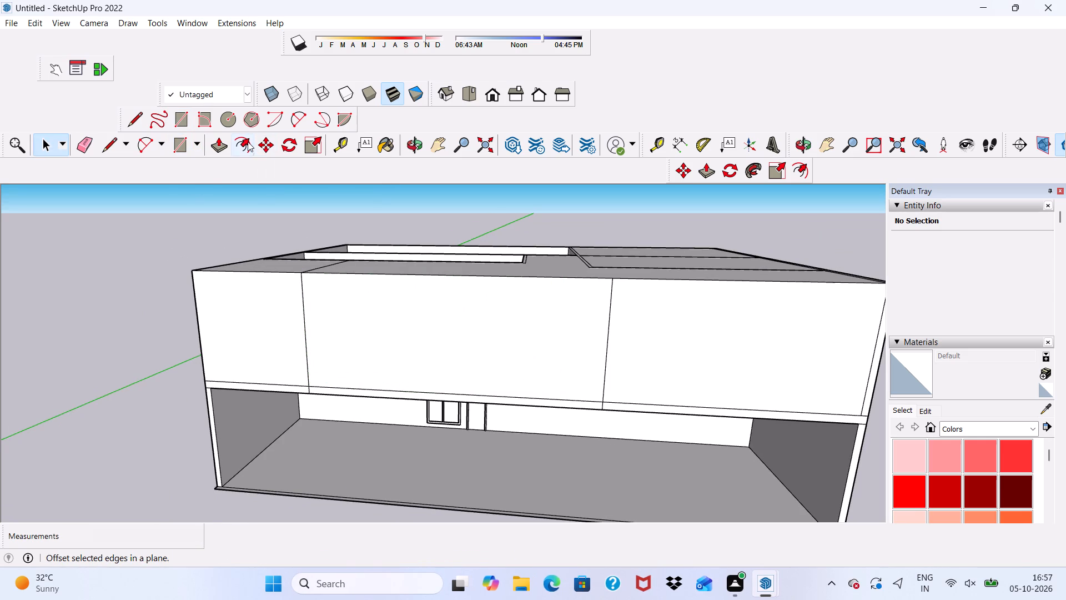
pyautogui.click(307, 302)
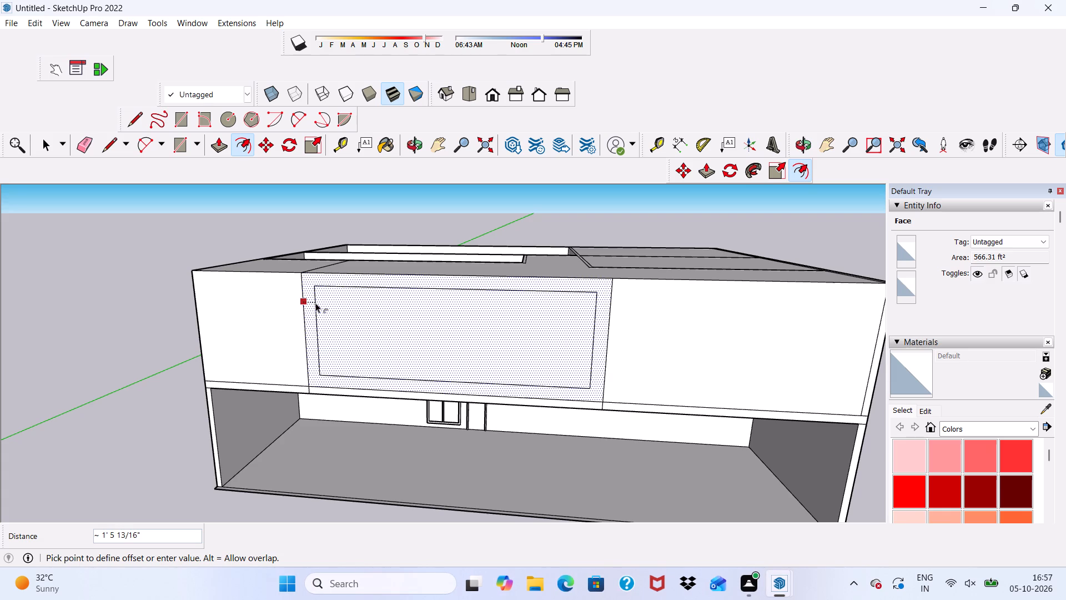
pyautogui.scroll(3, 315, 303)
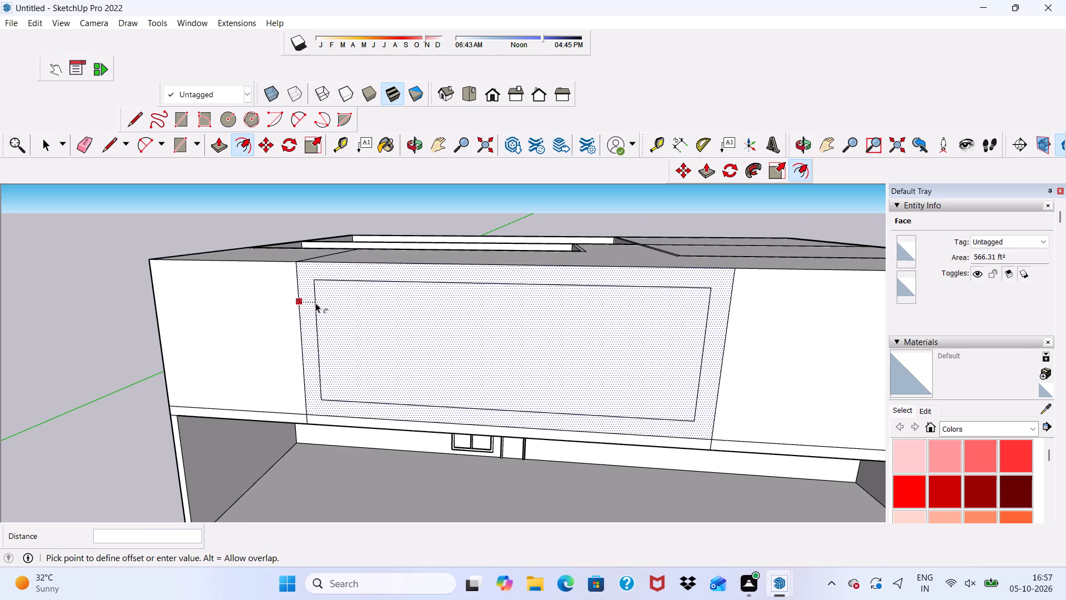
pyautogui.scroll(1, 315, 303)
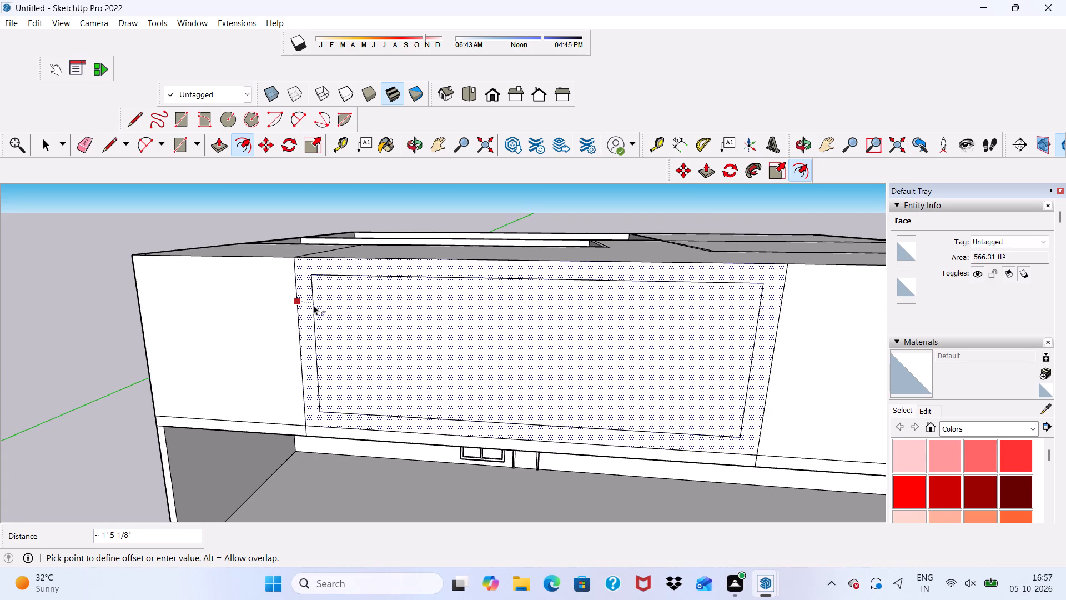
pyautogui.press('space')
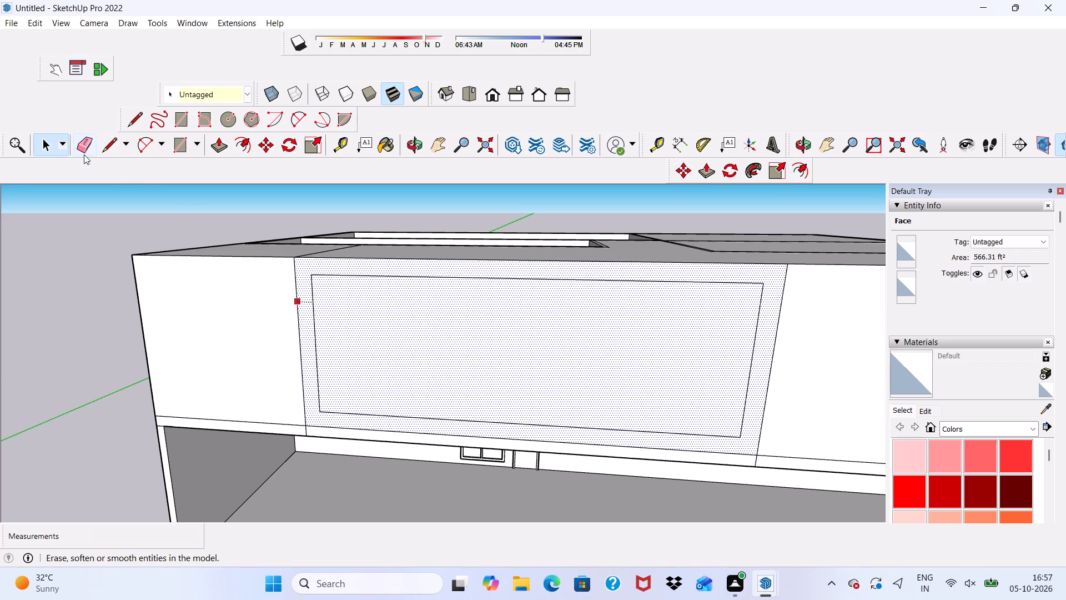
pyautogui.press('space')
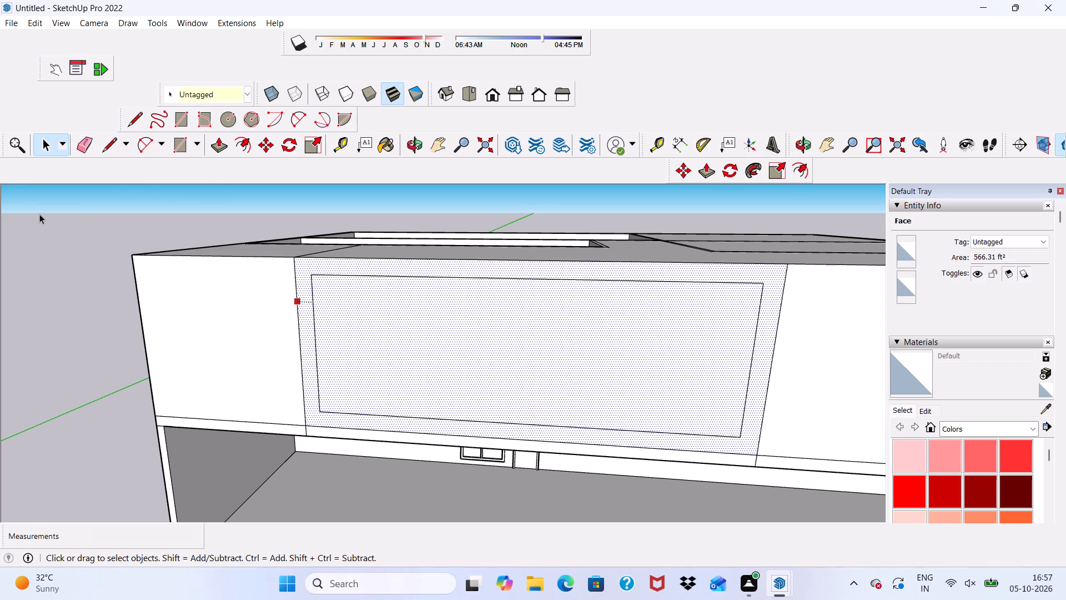
# Erase the horizontal slab line crossing the bottom of the upper storey's front rectangle.
pyautogui.click(39, 214)
pyautogui.scroll(1, 158, 124)
pyautogui.click(78, 138)
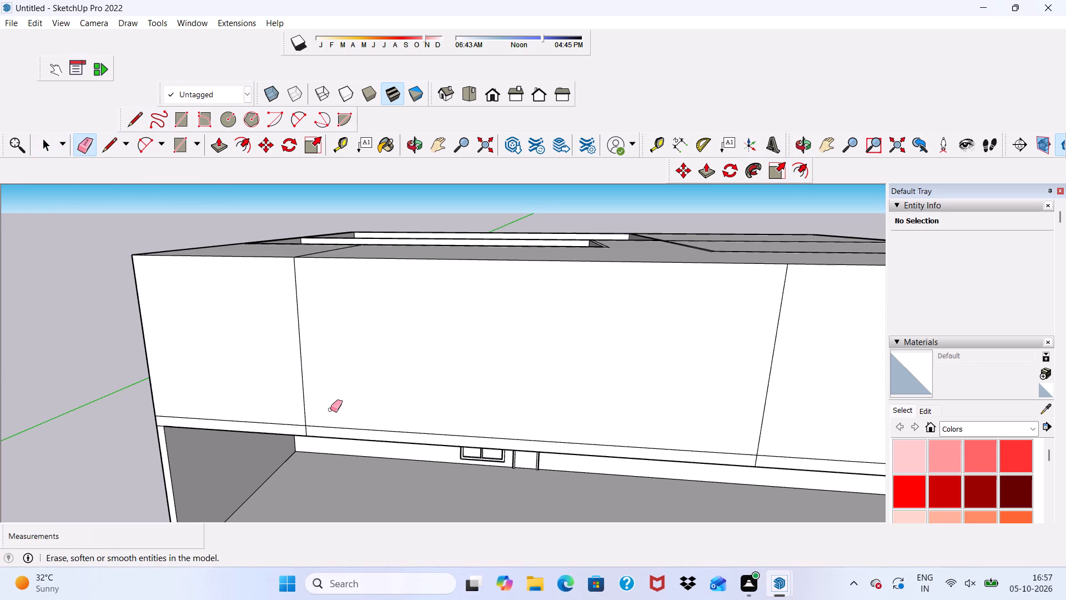
pyautogui.scroll(4, 348, 421)
pyautogui.click(336, 431)
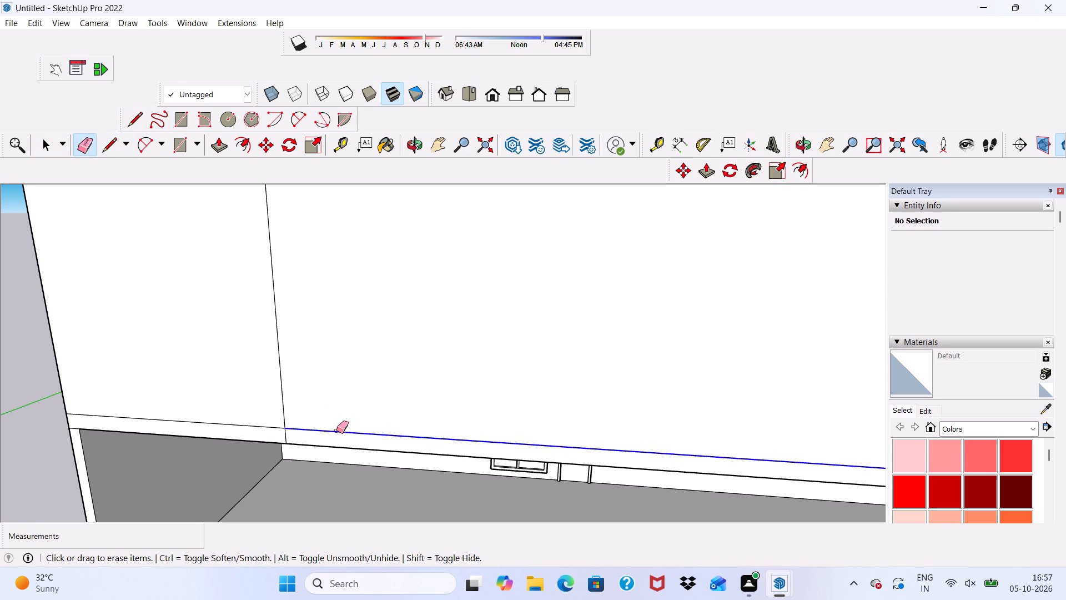
pyautogui.scroll(-2, 250, 408)
pyautogui.scroll(1, 250, 408)
pyautogui.scroll(-6, 250, 408)
pyautogui.moveTo(243, 362); pyautogui.dragTo(242, 352, button='middle')
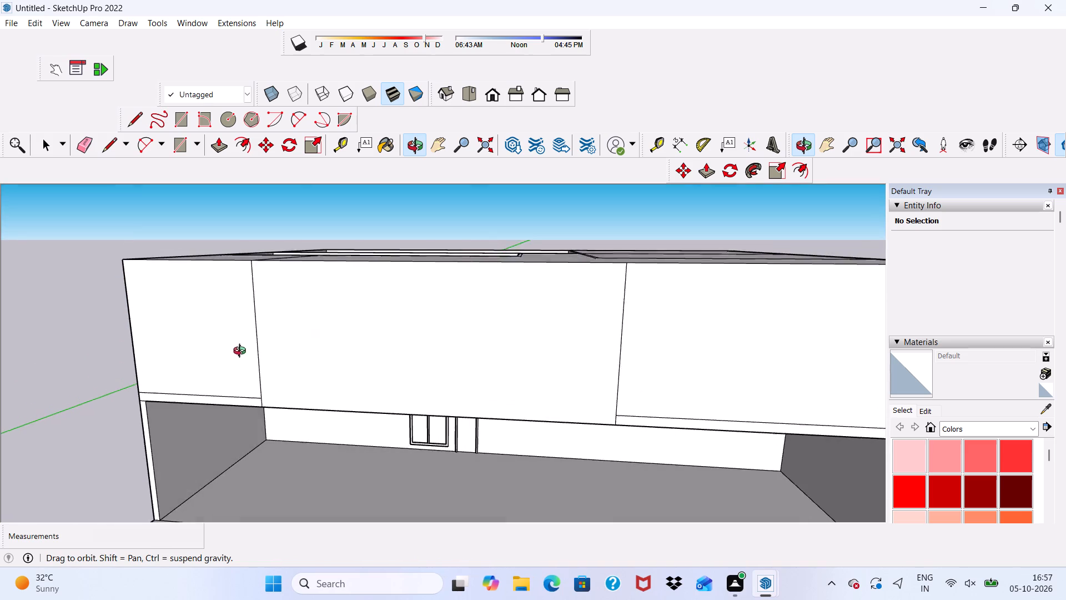
pyautogui.moveTo(242, 352); pyautogui.dragTo(215, 356, button='middle')
pyautogui.press('space')
# Offset the outline of the upper storey's front rectangle 2' inward.
pyautogui.scroll(2, 217, 340)
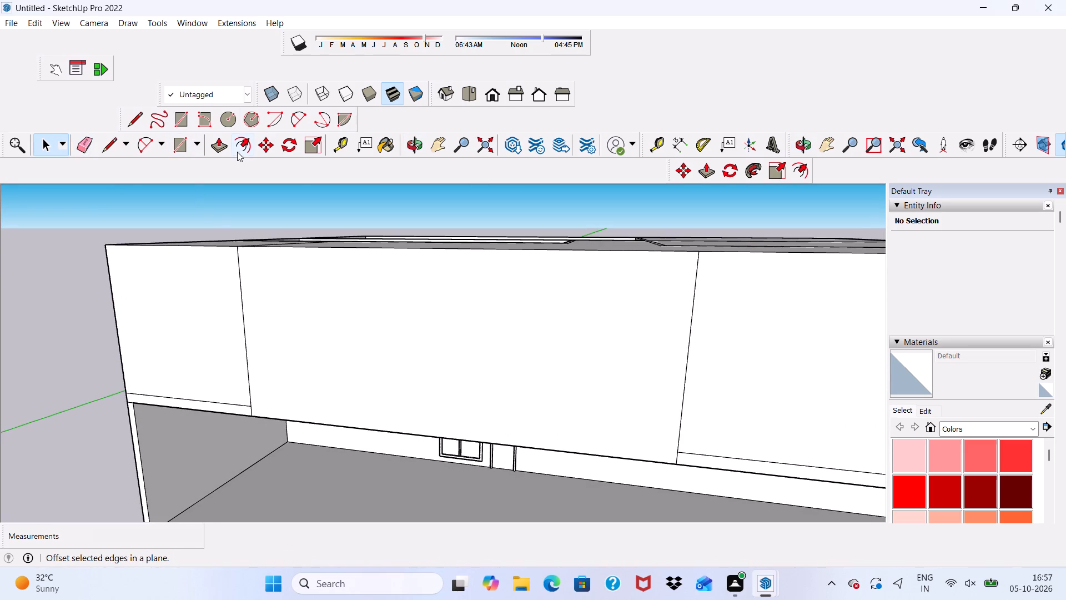
pyautogui.click(239, 139)
pyautogui.click(255, 317)
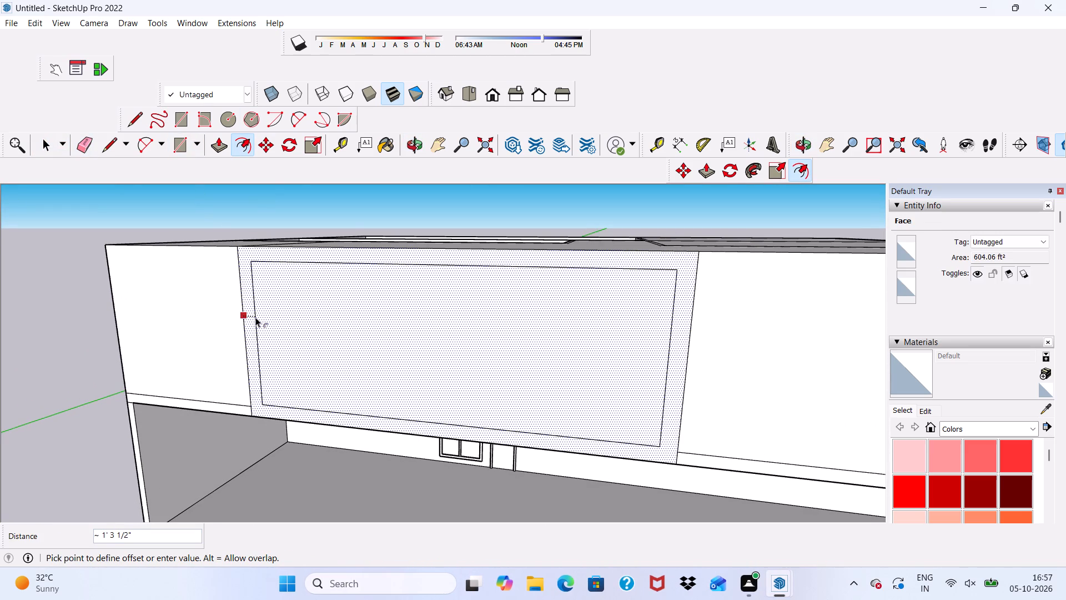
pyautogui.scroll(2, 255, 317)
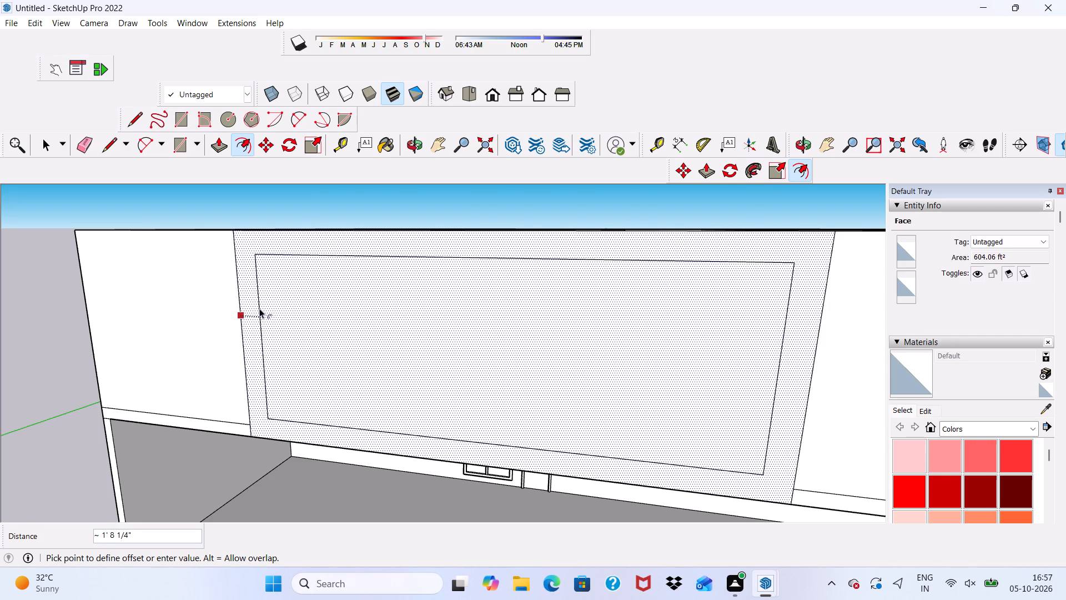
pyautogui.write("2'")
pyautogui.press('Return')
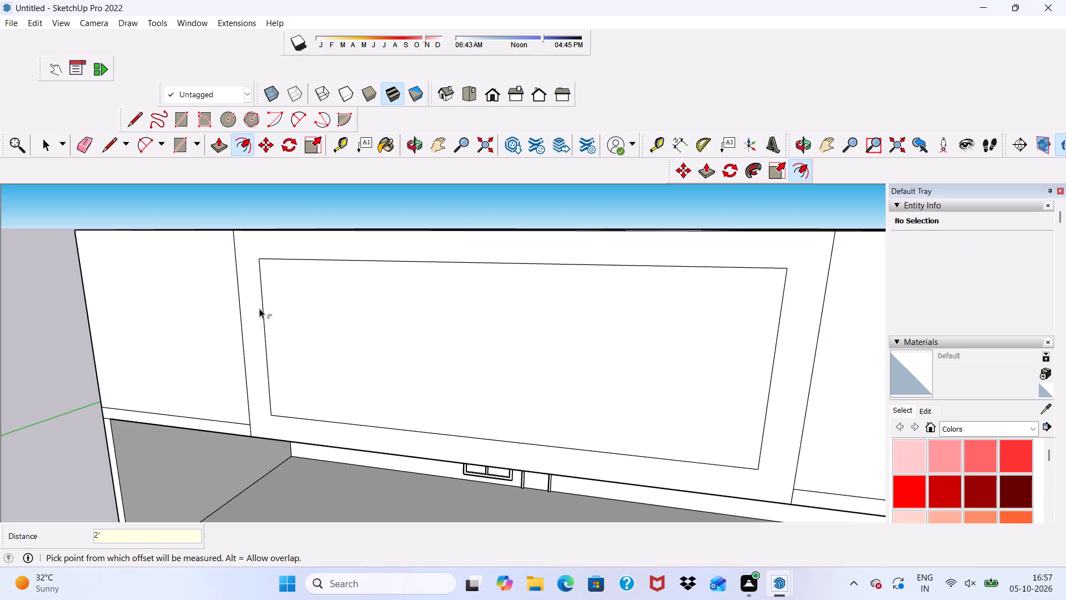
pyautogui.press('space')
# Delete the face inside the offset outline to open up the upper storey's front.
pyautogui.scroll(-1, 218, 330)
pyautogui.scroll(-4, 451, 332)
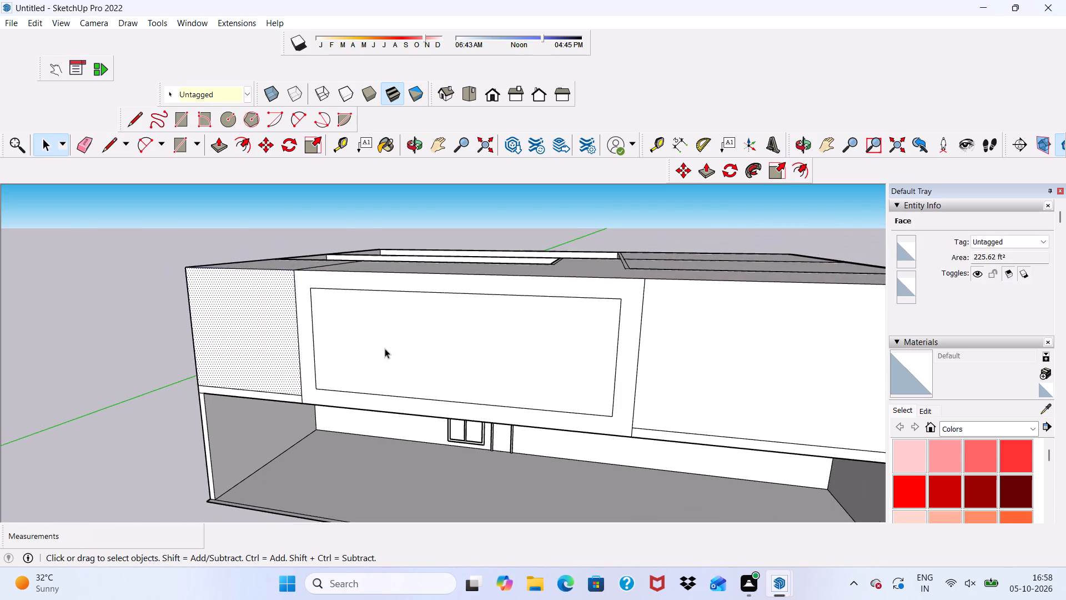
pyautogui.moveTo(361, 339); pyautogui.dragTo(443, 326, button='middle')
pyautogui.middleClick(442, 326)
pyautogui.scroll(2, 417, 333)
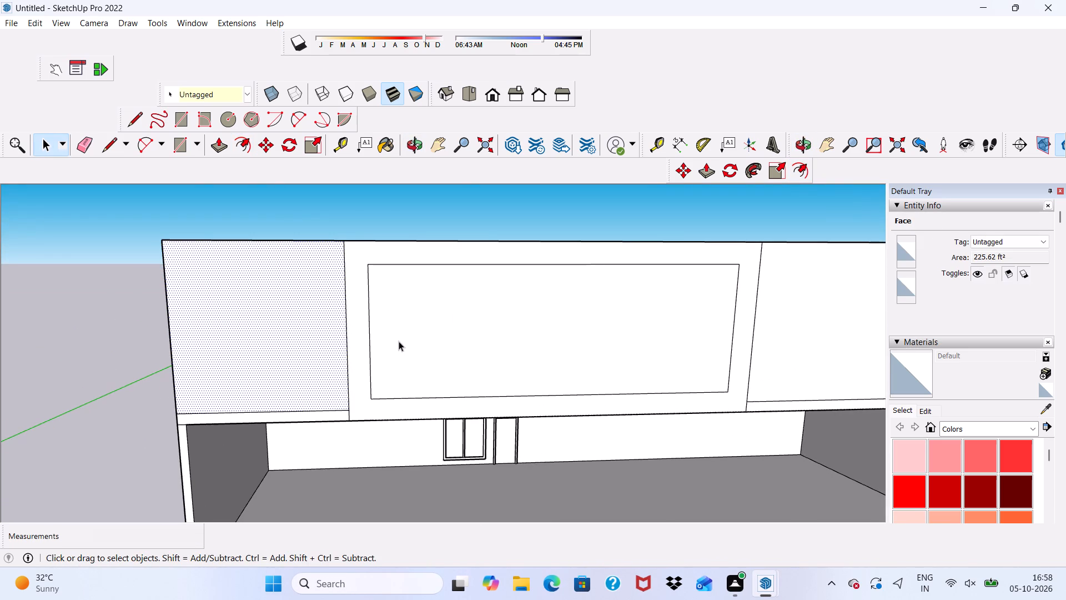
pyautogui.scroll(-3, 465, 357)
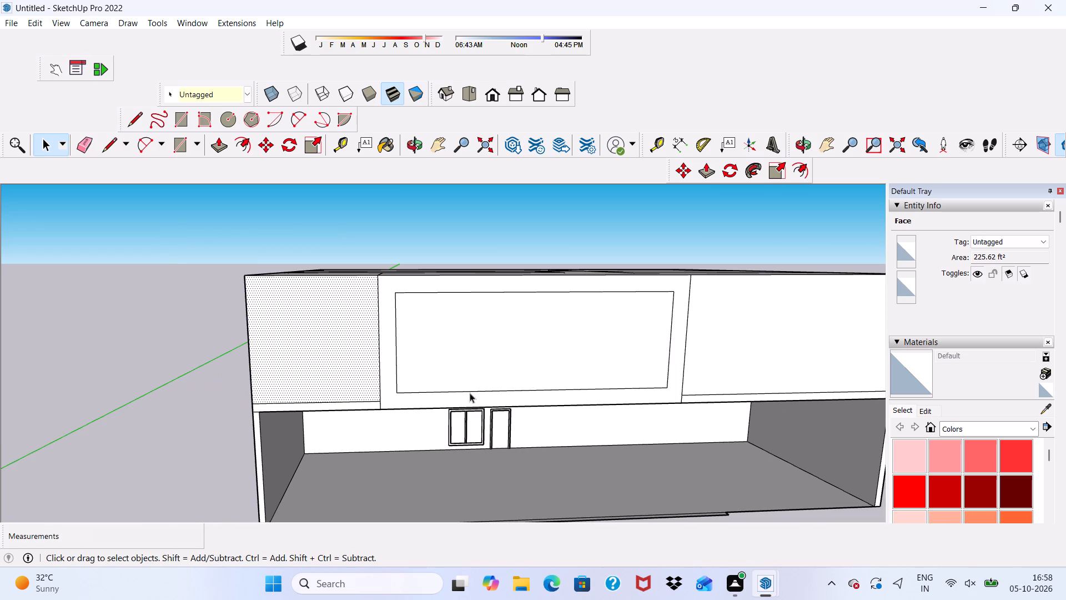
pyautogui.scroll(2, 454, 386)
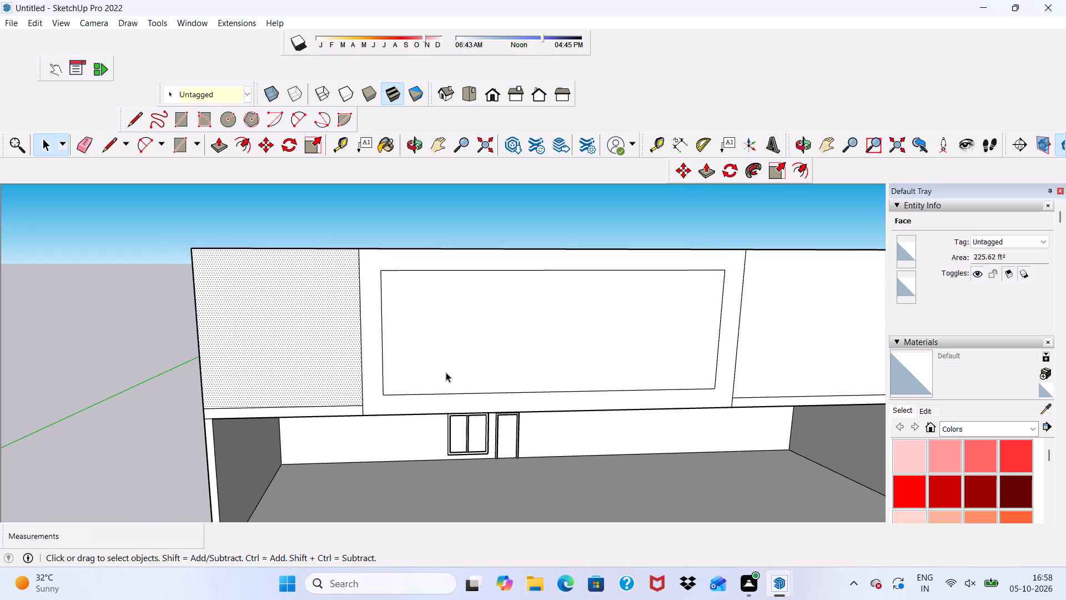
pyautogui.scroll(1, 446, 372)
pyautogui.scroll(-1, 446, 372)
pyautogui.moveTo(446, 372); pyautogui.dragTo(428, 283, button='middle')
pyautogui.middleClick(428, 283)
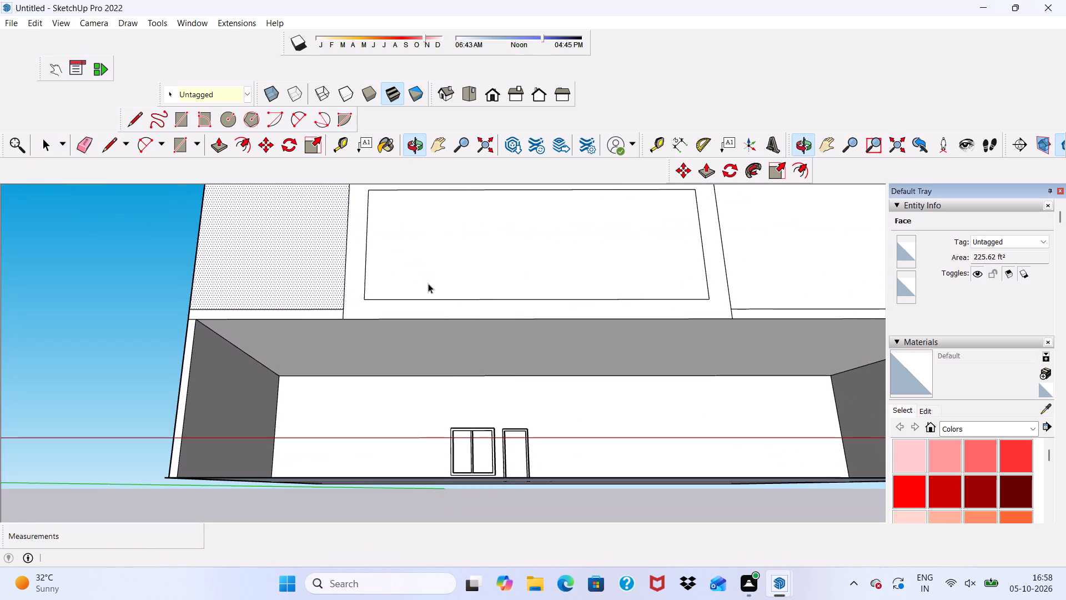
pyautogui.scroll(3, 434, 284)
pyautogui.moveTo(435, 287); pyautogui.dragTo(436, 328, button='middle')
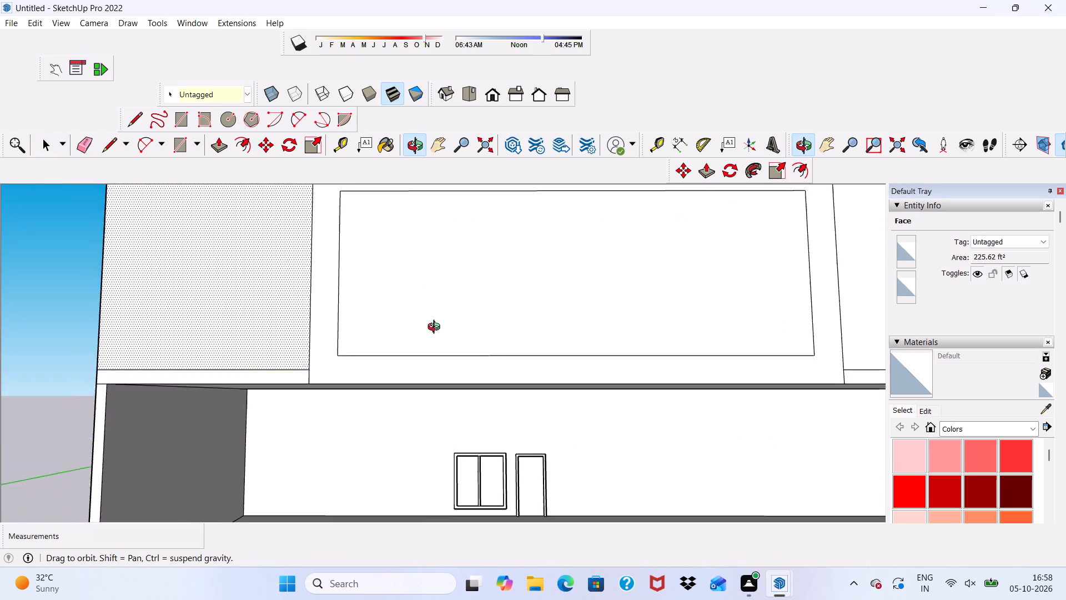
pyautogui.moveTo(436, 328); pyautogui.dragTo(438, 346, button='middle')
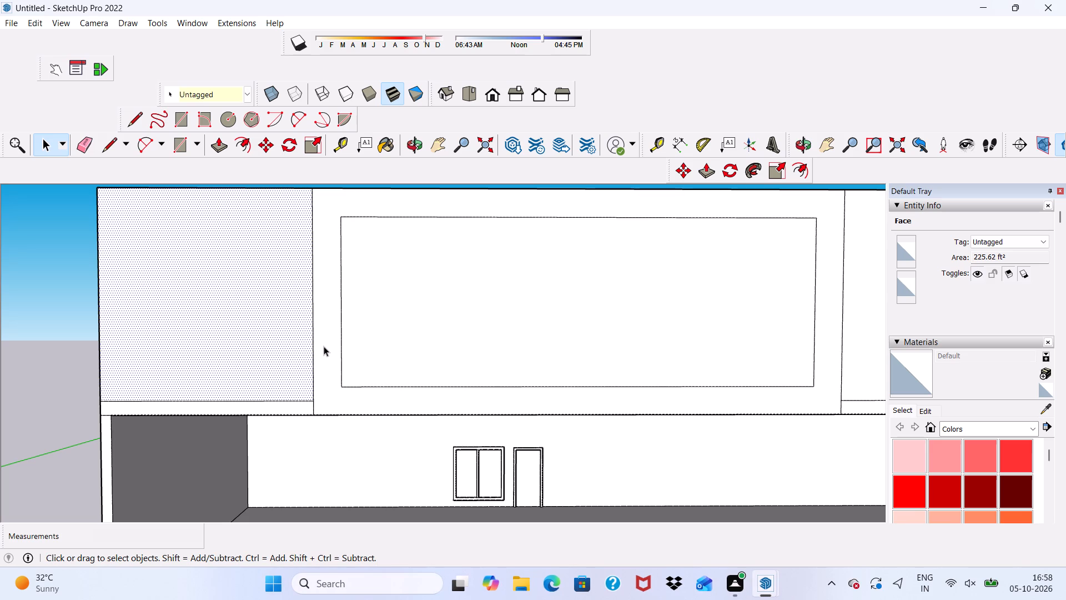
pyautogui.click(379, 342)
pyautogui.press('Delete')
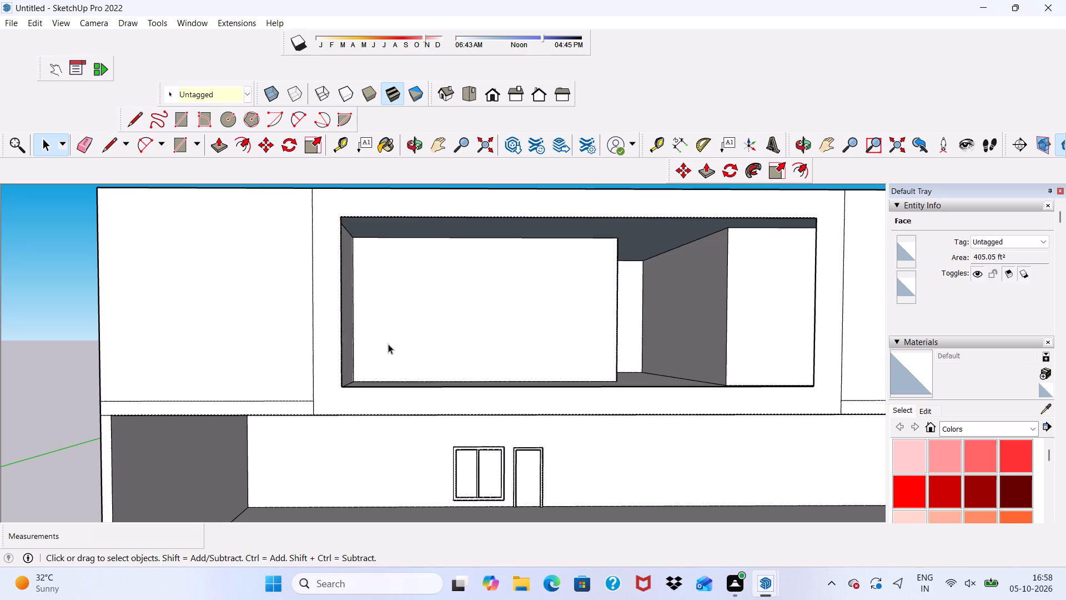
# Push/Pull the frame face around the upper storey's front opening outward by 2'.
pyautogui.scroll(-6, 339, 363)
pyautogui.moveTo(388, 386); pyautogui.dragTo(428, 377, button='middle')
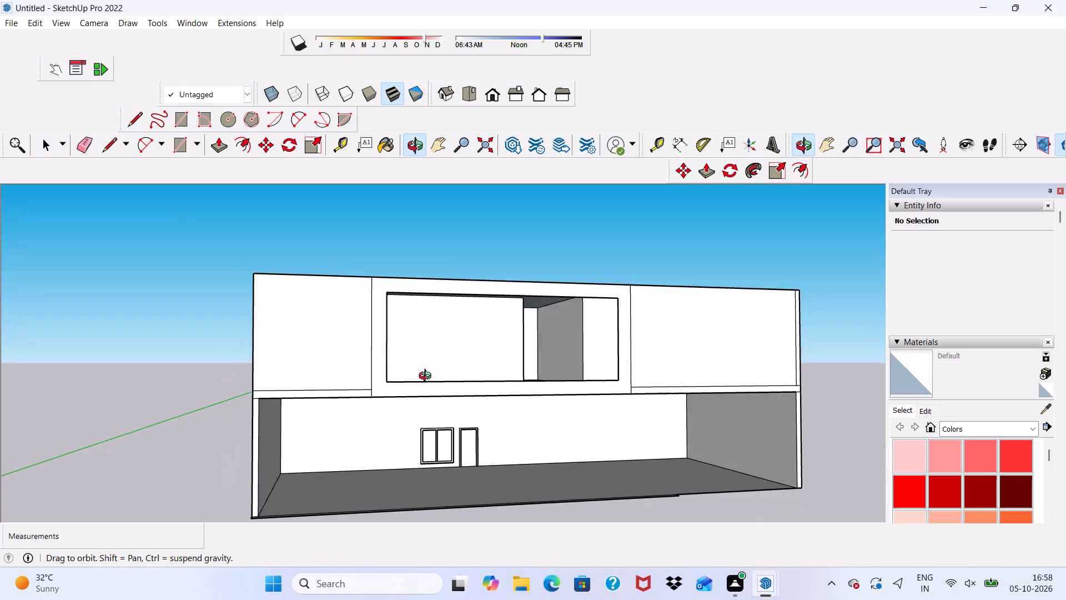
pyautogui.moveTo(428, 377); pyautogui.dragTo(310, 416, button='middle')
pyautogui.middleClick(310, 416)
pyautogui.scroll(2, 310, 416)
pyautogui.scroll(-1, 310, 416)
pyautogui.scroll(4, 310, 416)
pyautogui.scroll(-1, 310, 416)
pyautogui.scroll(2, 310, 416)
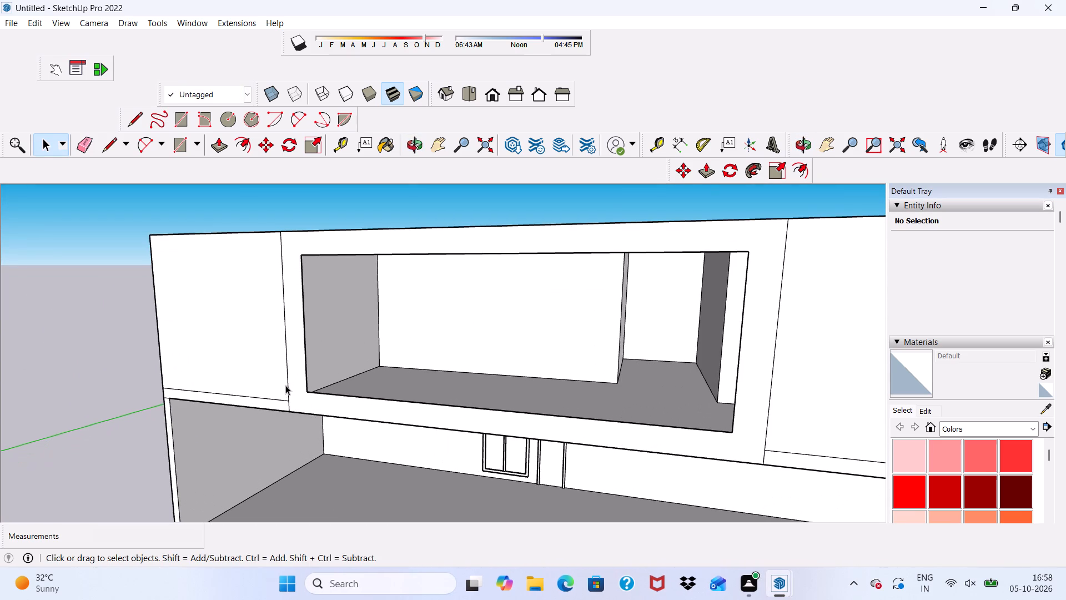
pyautogui.click(294, 381)
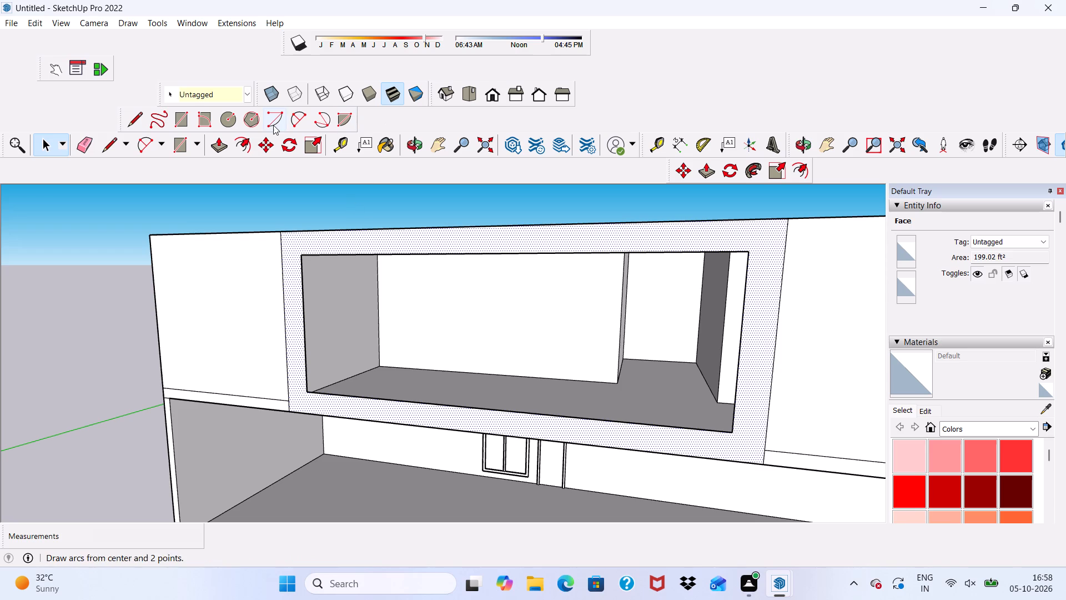
pyautogui.click(217, 144)
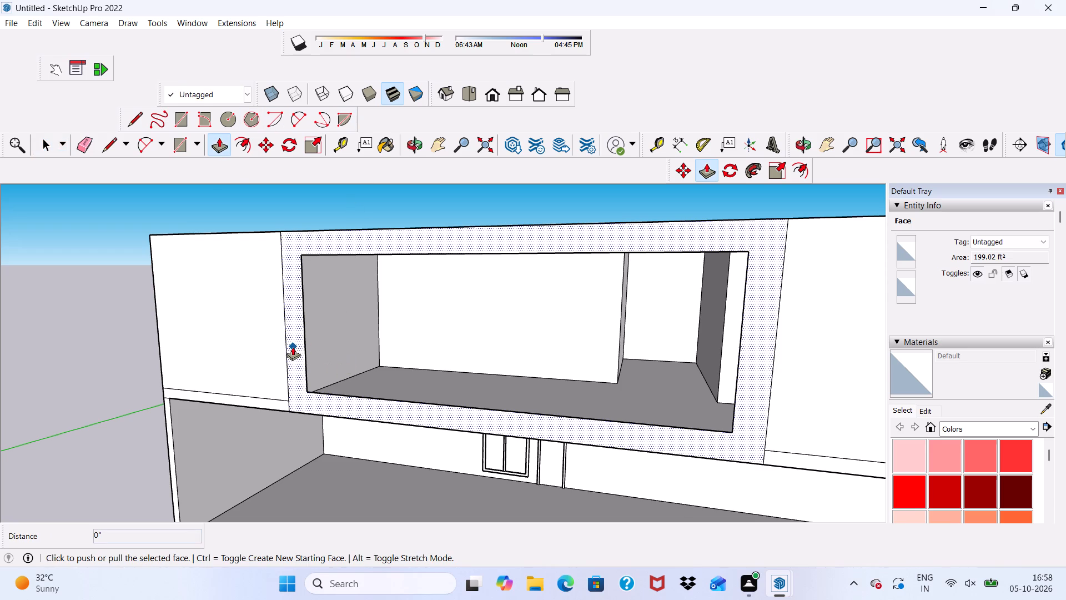
pyautogui.click(293, 346)
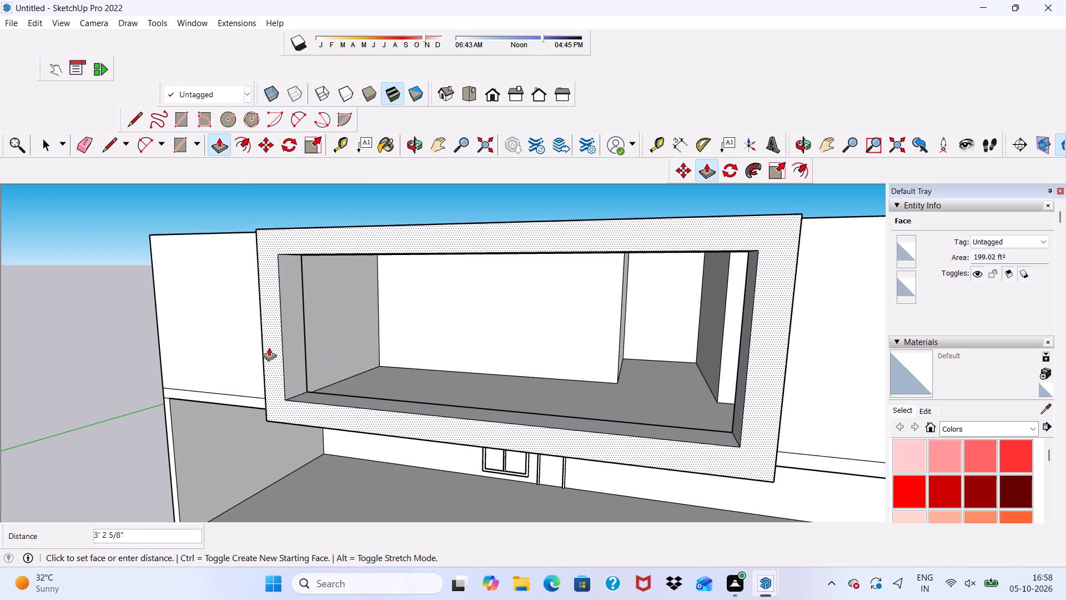
pyautogui.write("2'")
pyautogui.press('Return')
# Draw a line under the projecting frame, joining the two corners where its underside meets the facade.
pyautogui.scroll(-3, 304, 353)
pyautogui.moveTo(320, 366); pyautogui.dragTo(399, 289, button='middle')
pyautogui.scroll(3, 390, 313)
pyautogui.moveTo(353, 367); pyautogui.dragTo(356, 346, button='middle')
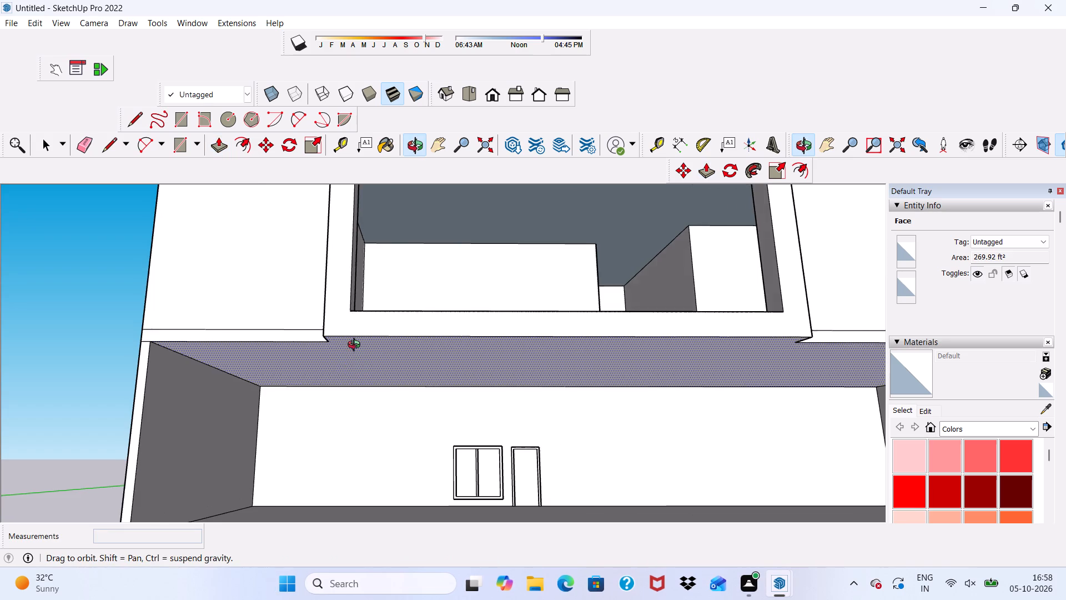
pyautogui.moveTo(356, 346); pyautogui.dragTo(334, 326, button='middle')
pyautogui.scroll(1, 347, 286)
pyautogui.scroll(-1, 347, 286)
pyautogui.scroll(3, 347, 286)
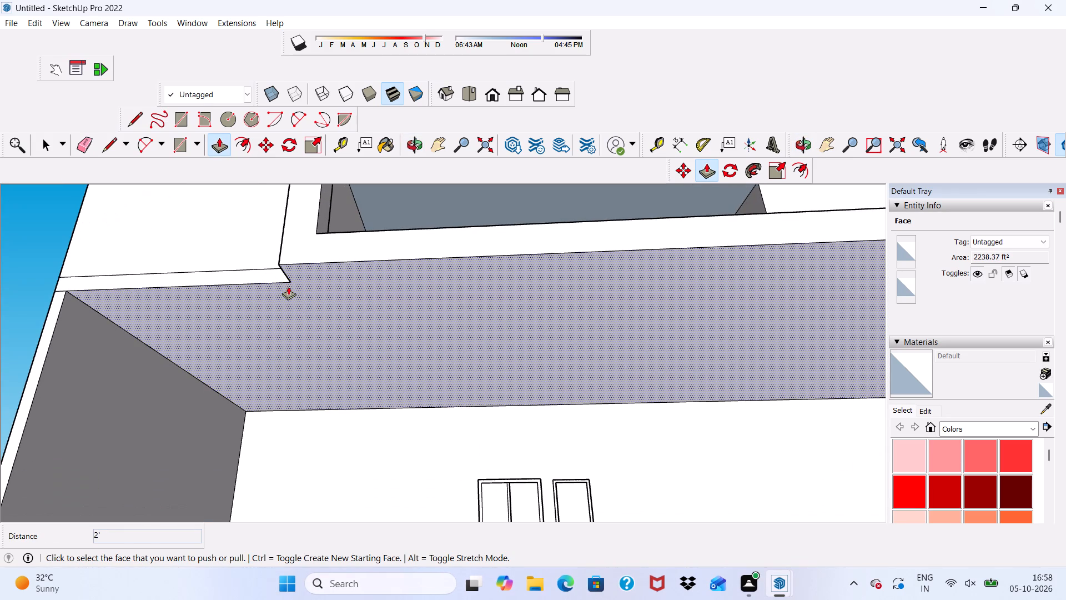
pyautogui.press('space')
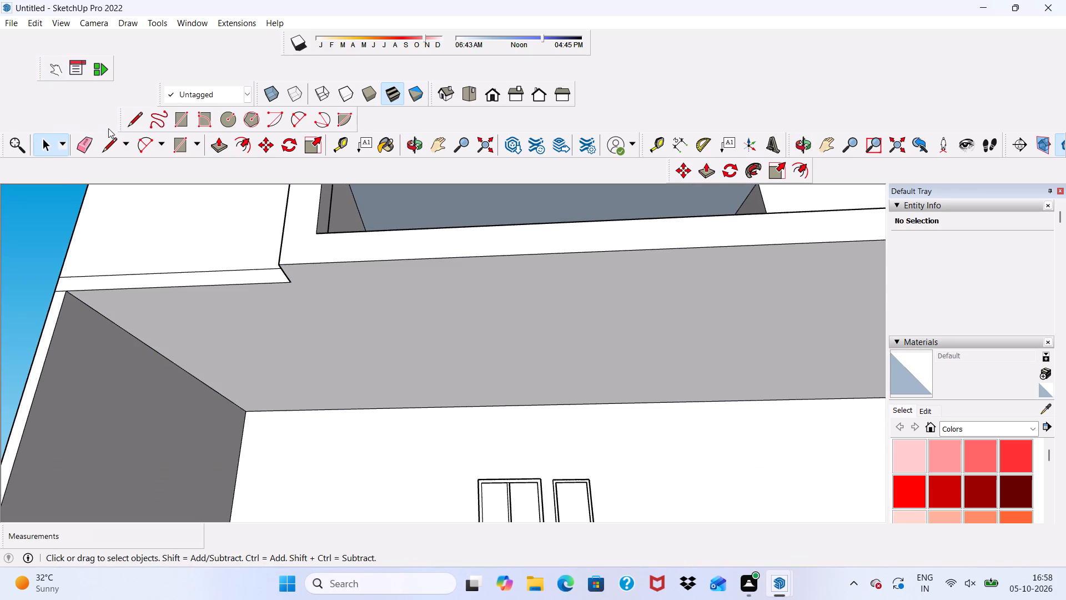
pyautogui.click(142, 119)
pyautogui.scroll(2, 244, 261)
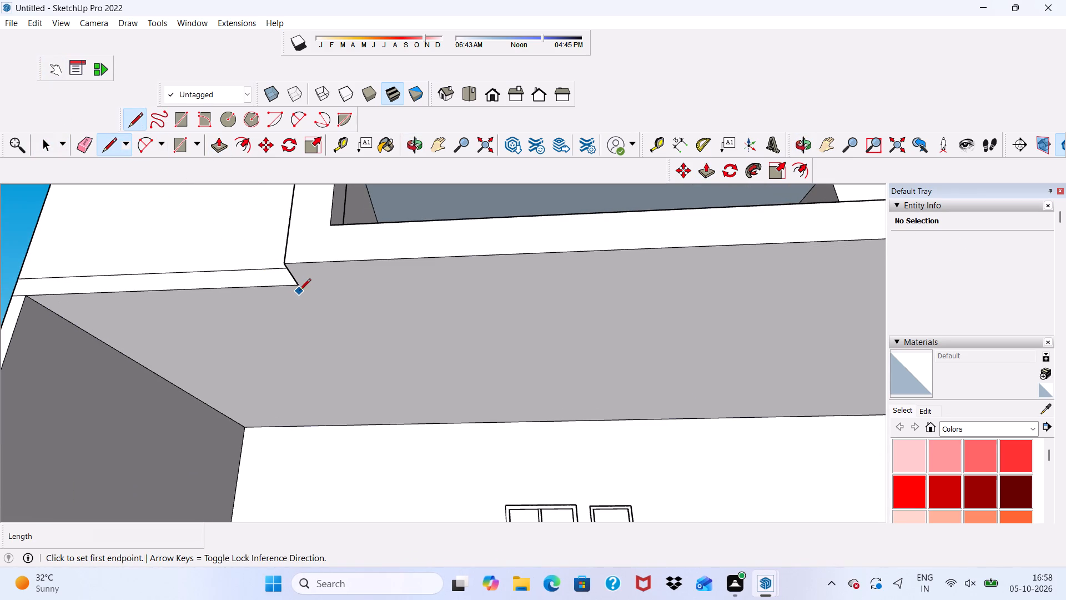
pyautogui.click(299, 286)
pyautogui.scroll(-2, 297, 286)
pyautogui.scroll(1, 298, 290)
pyautogui.scroll(-5, 301, 294)
pyautogui.scroll(1, 375, 318)
pyautogui.scroll(-3, 400, 322)
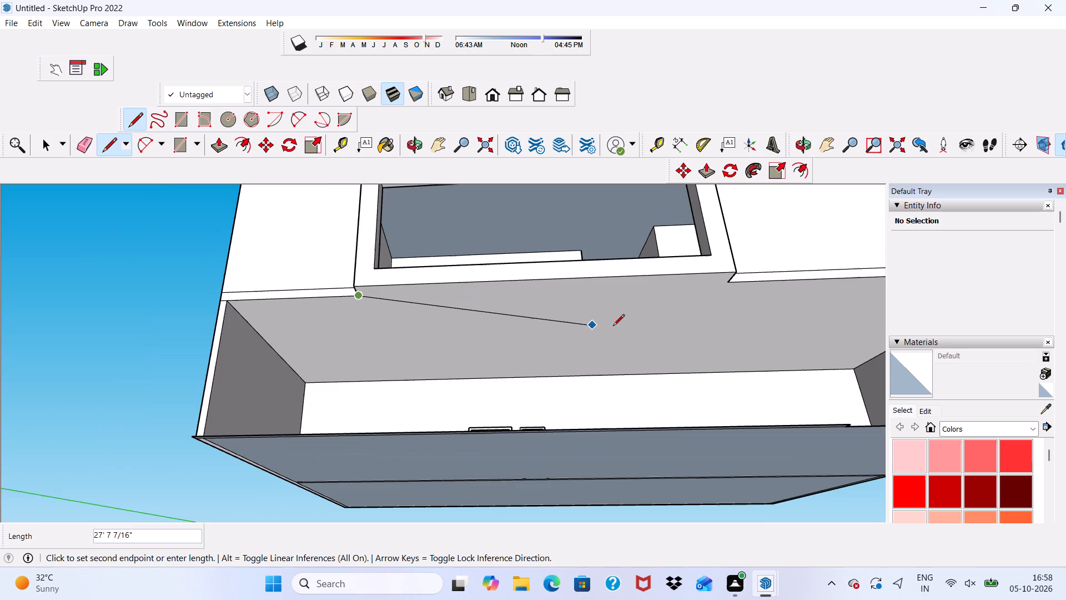
pyautogui.scroll(4, 671, 310)
pyautogui.scroll(3, 734, 281)
pyautogui.click(758, 272)
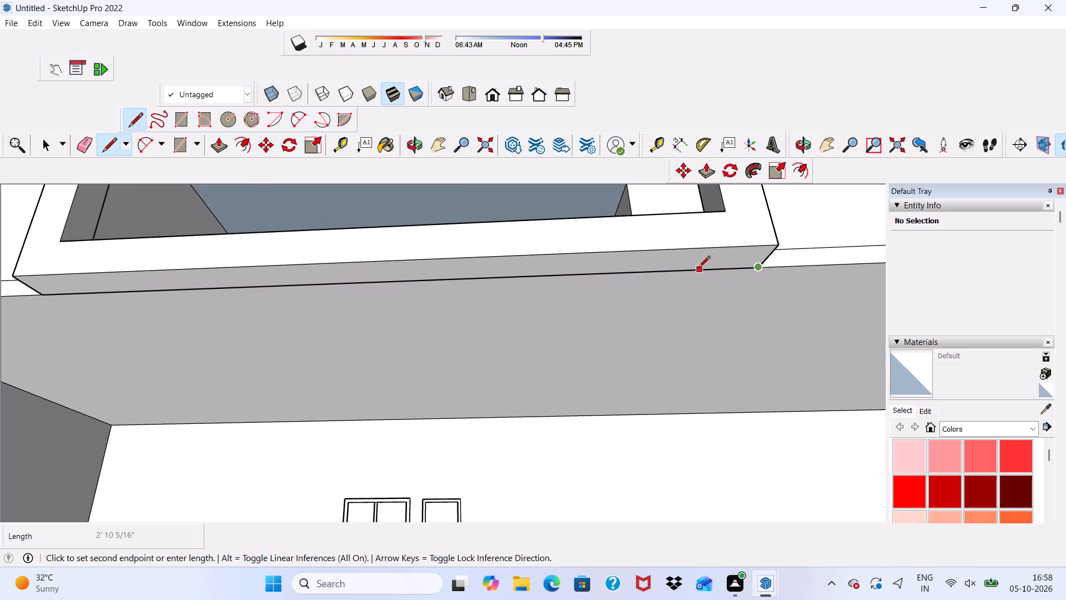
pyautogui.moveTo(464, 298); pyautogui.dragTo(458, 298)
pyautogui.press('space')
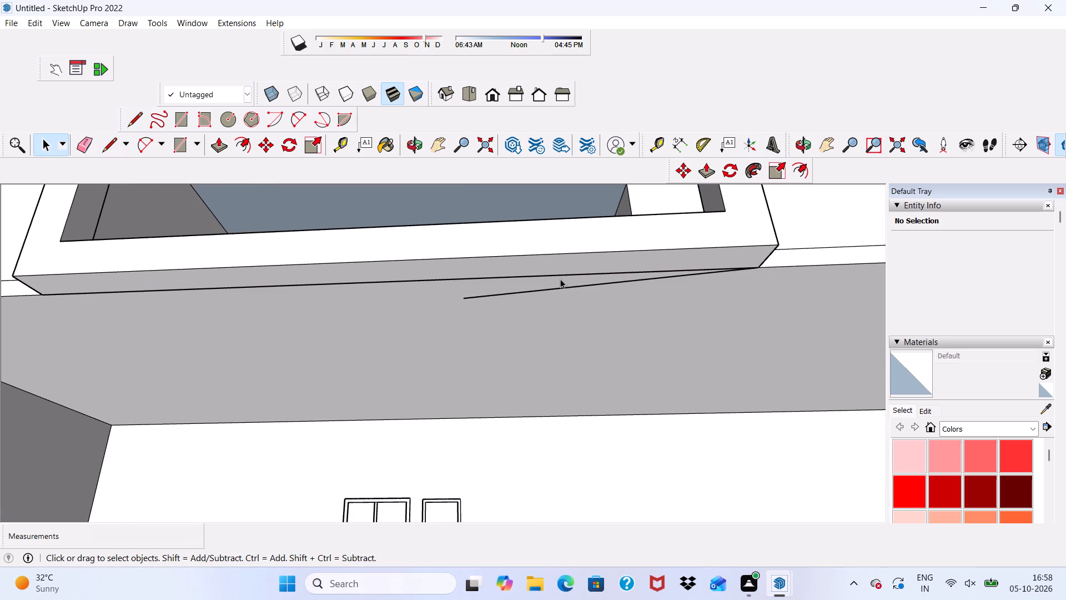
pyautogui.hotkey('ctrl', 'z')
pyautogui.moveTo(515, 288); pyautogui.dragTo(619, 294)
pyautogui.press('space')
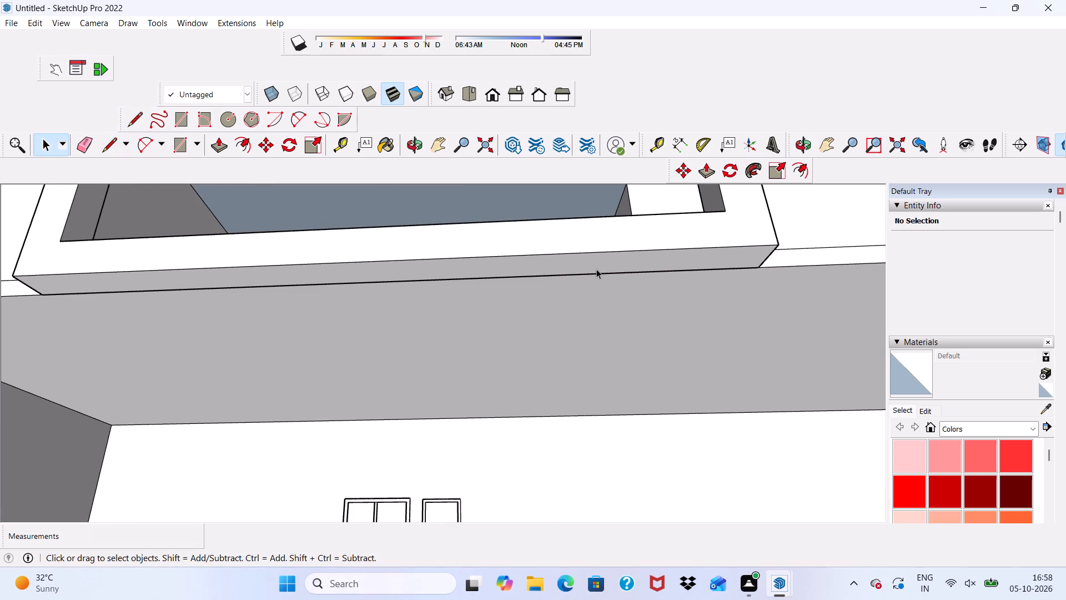
# Select the slab's underside face and examine from below how it meets the projecting frame's underside.
pyautogui.click(576, 266)
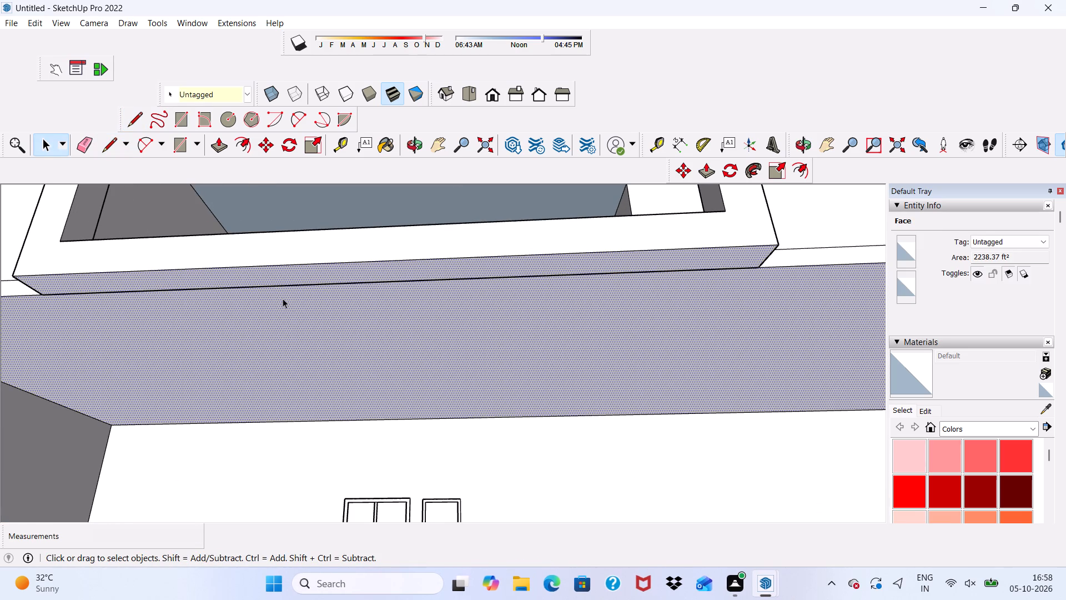
pyautogui.click(952, 578)
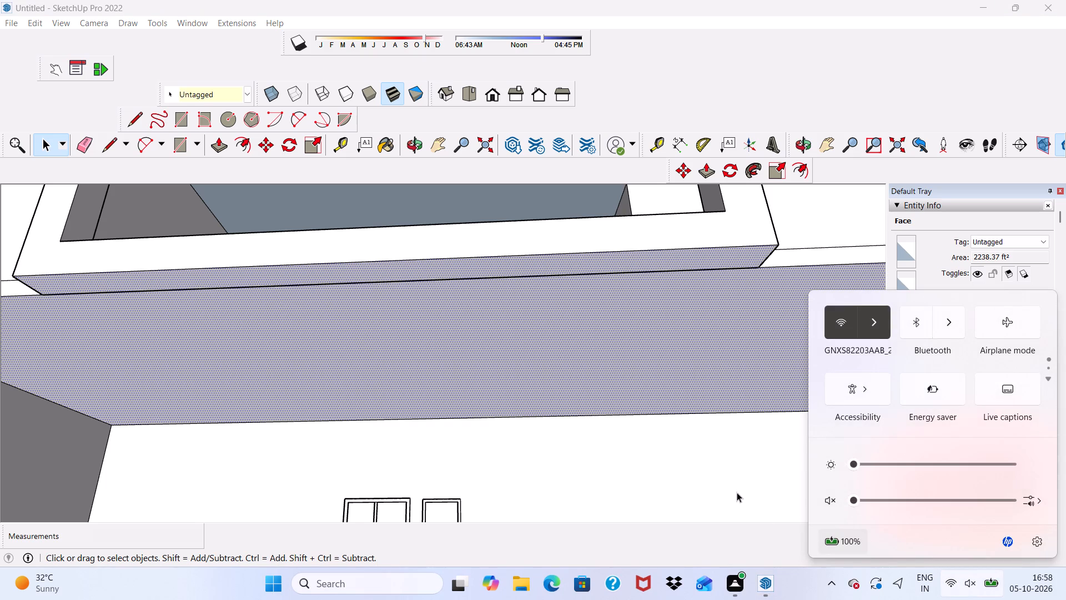
pyautogui.click(576, 261)
pyautogui.scroll(2, 576, 260)
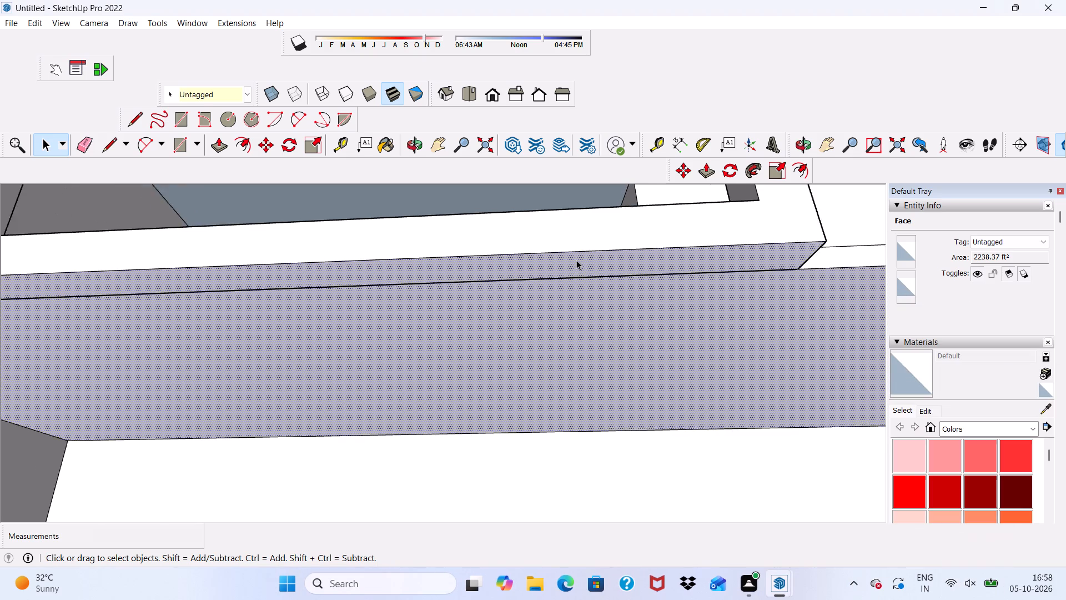
pyautogui.scroll(3, 576, 260)
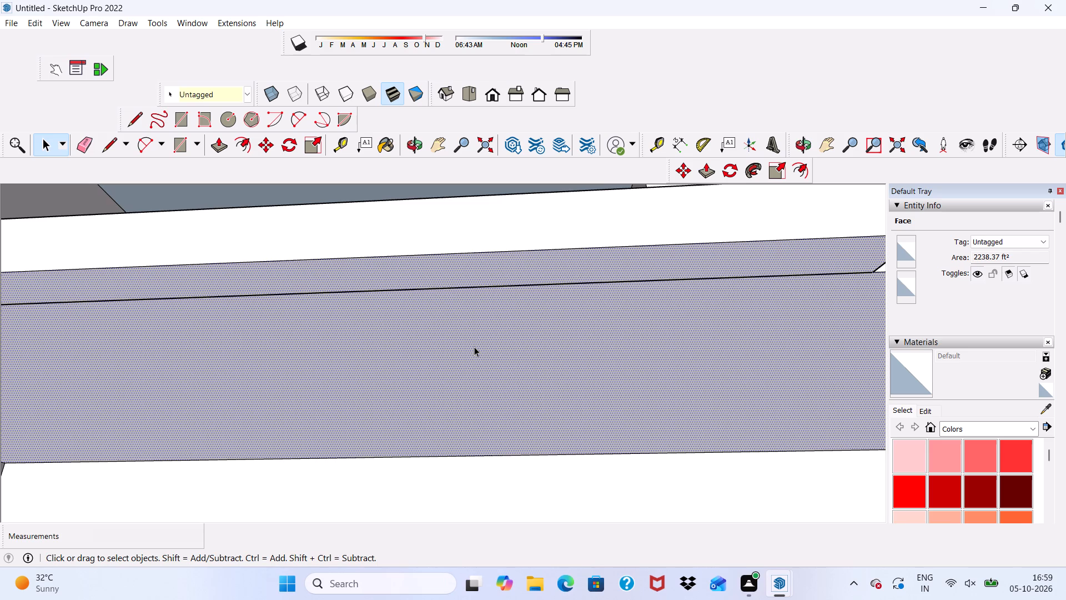
pyautogui.scroll(-7, 474, 347)
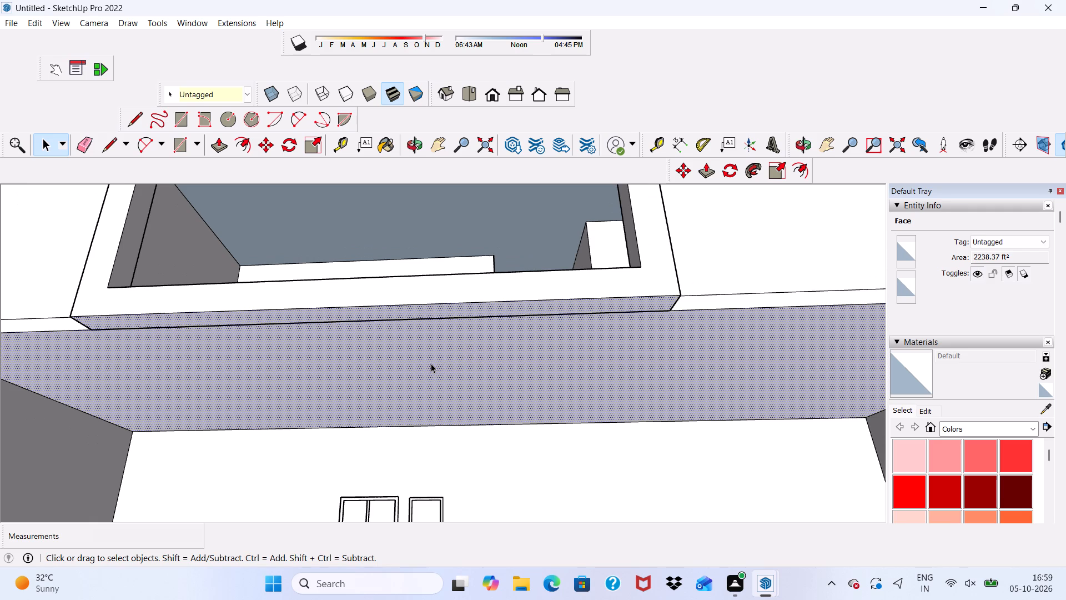
pyautogui.scroll(-5, 456, 338)
pyautogui.scroll(-2, 367, 305)
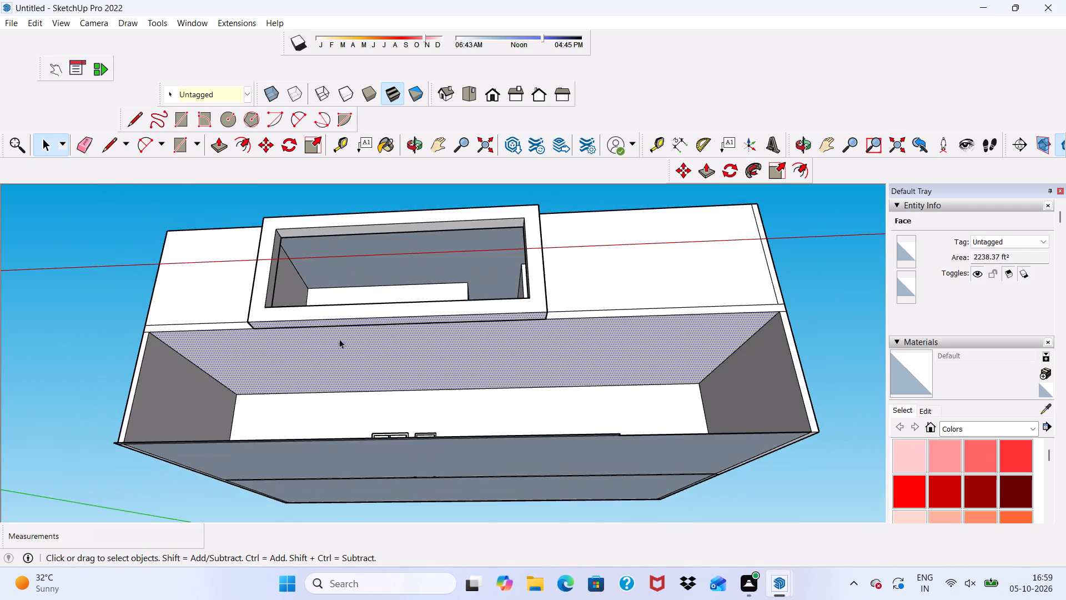
pyautogui.moveTo(339, 340); pyautogui.dragTo(355, 298, button='middle')
pyautogui.moveTo(355, 298); pyautogui.dragTo(351, 220, button='middle')
pyautogui.scroll(8, 340, 229)
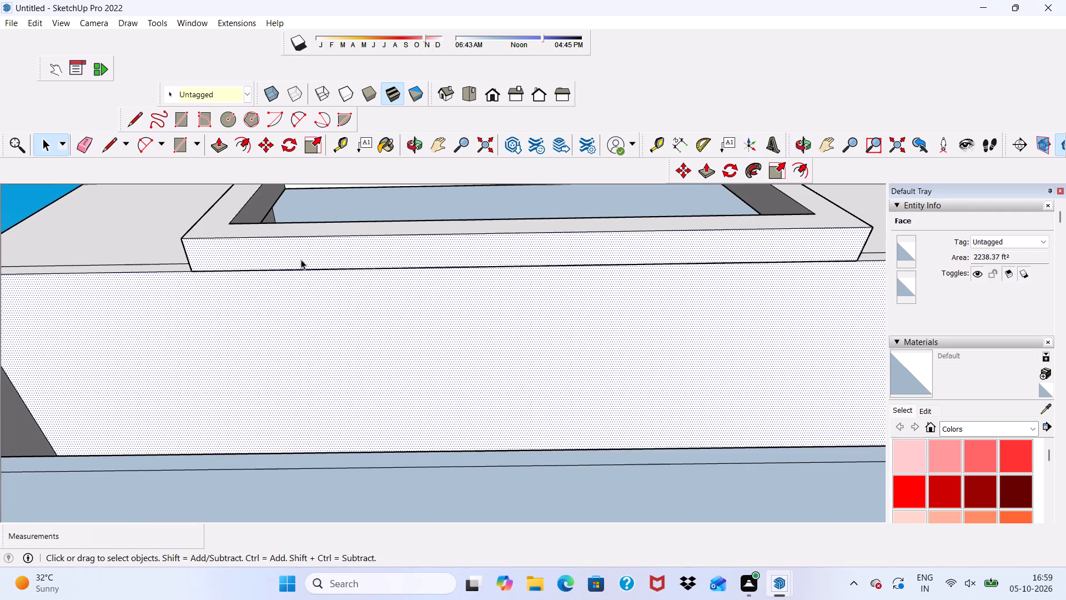
# Draw a rectangle about 37' 8 13/16" by 2' over the projecting frame's underside, between its diagonally opposite corners.
pyautogui.click(178, 112)
pyautogui.scroll(2, 225, 233)
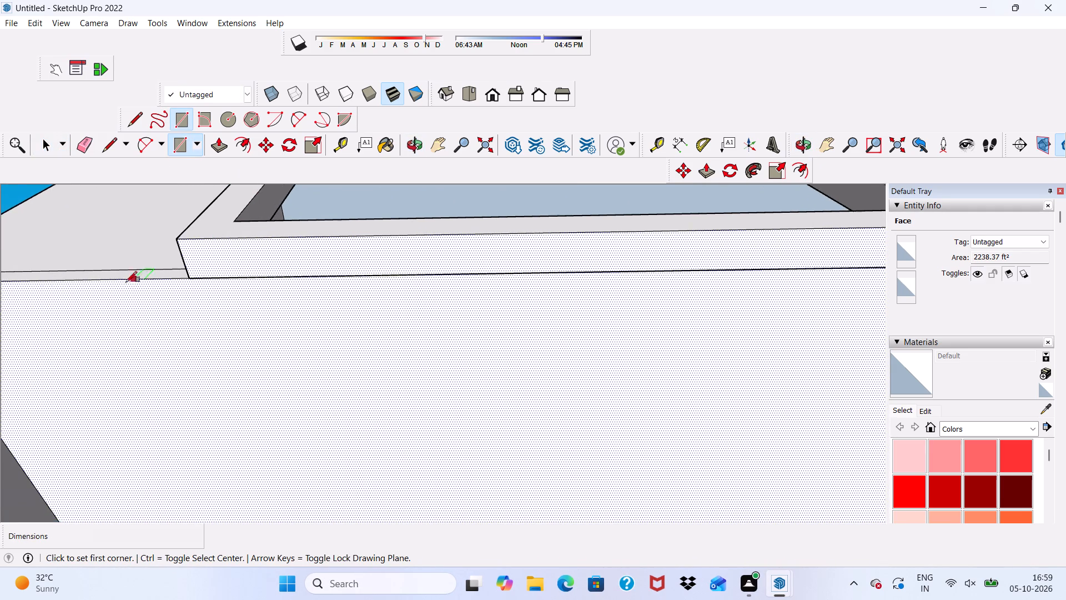
pyautogui.scroll(2, 152, 254)
pyautogui.click(180, 239)
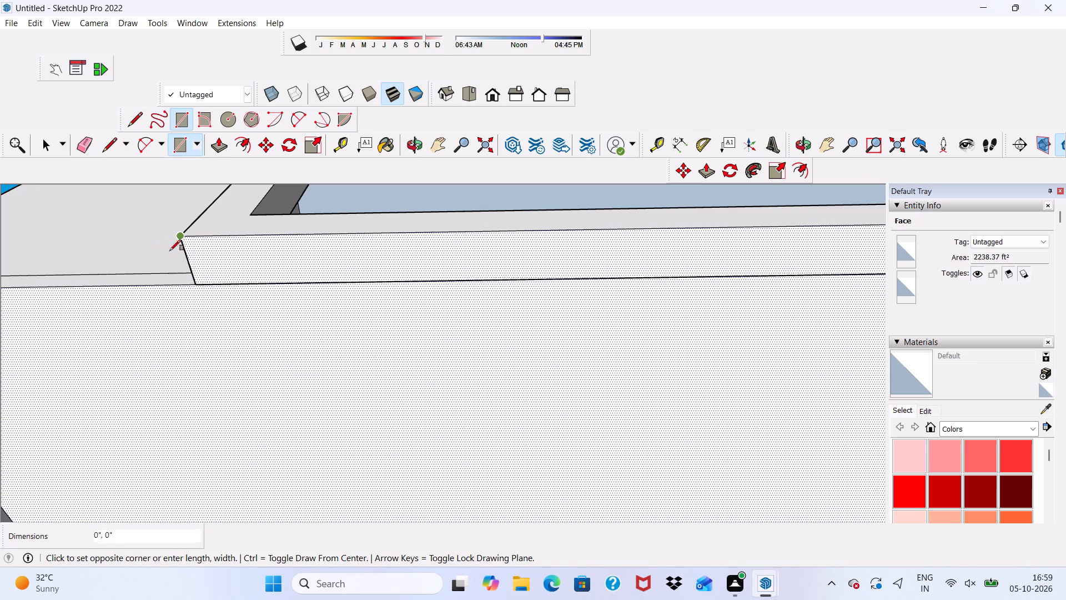
pyautogui.scroll(-7, 344, 295)
pyautogui.scroll(1, 306, 315)
pyautogui.scroll(-1, 306, 315)
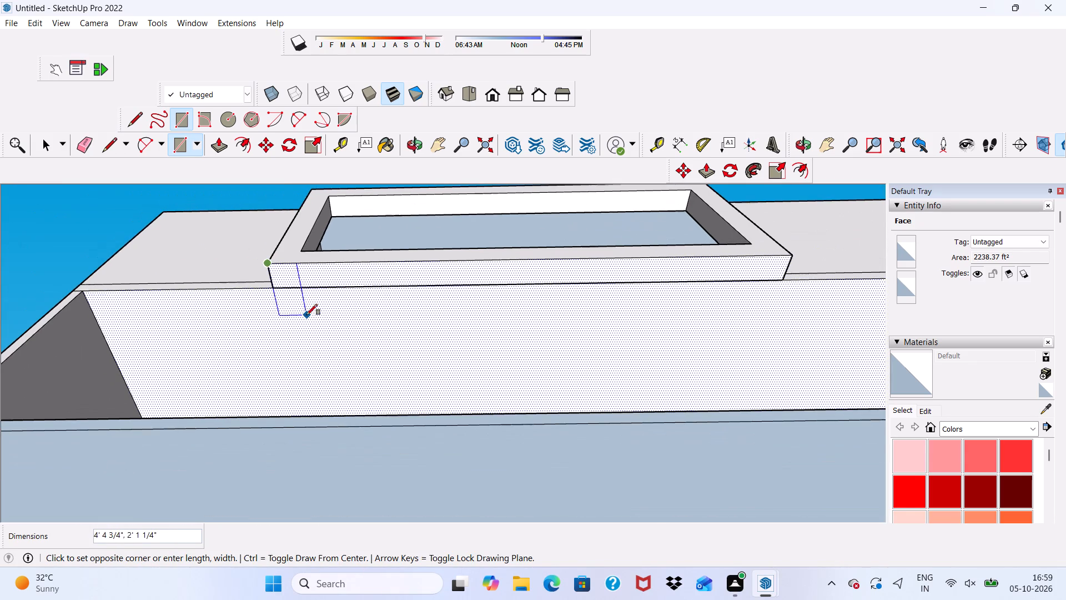
pyautogui.scroll(-9, 326, 316)
pyautogui.scroll(4, 582, 308)
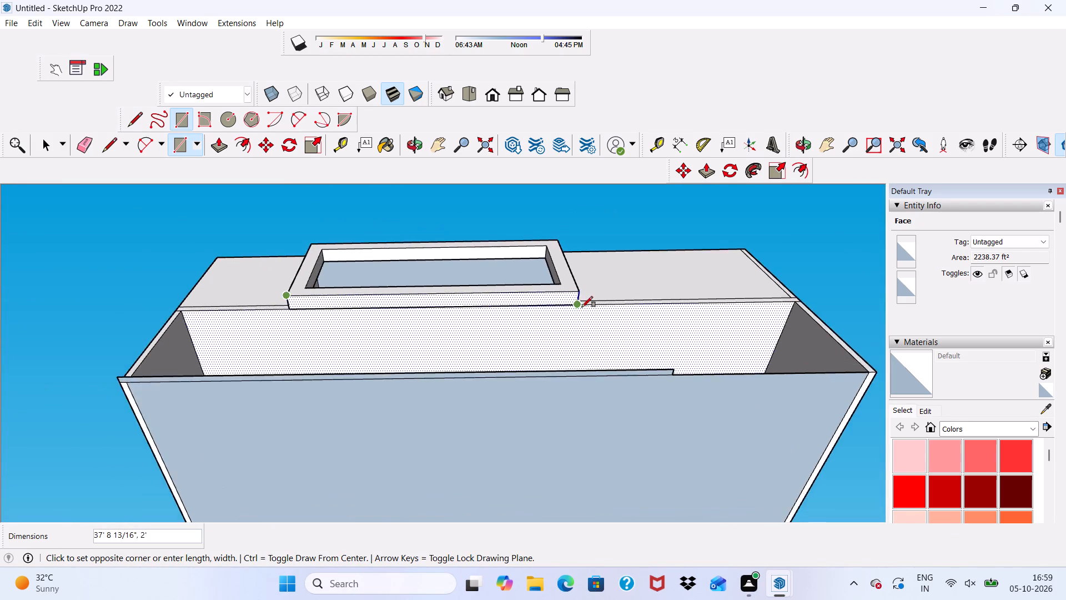
pyautogui.scroll(11, 582, 307)
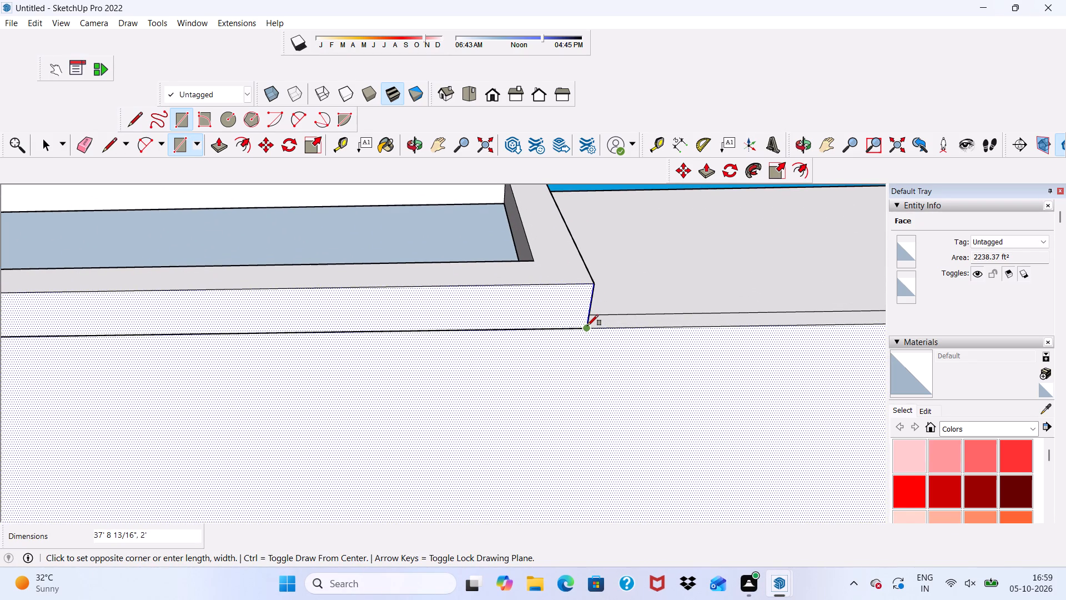
pyautogui.click(587, 326)
pyautogui.press('space')
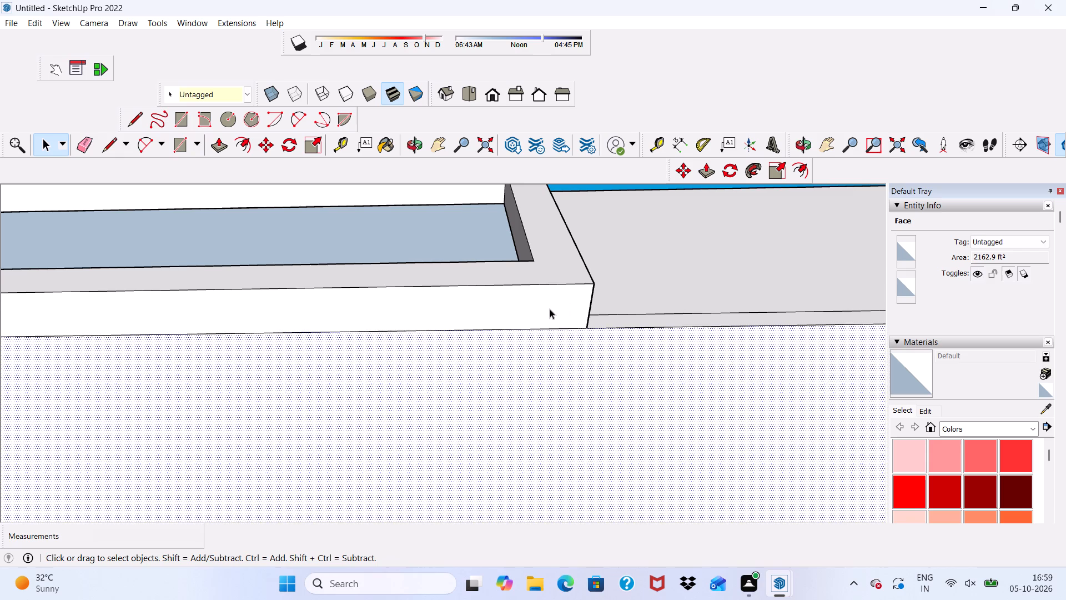
# Push/Pull the projecting frame's underside face downward by about 4' 2".
pyautogui.click(563, 301)
pyautogui.scroll(-2, 517, 288)
pyautogui.scroll(1, 517, 288)
pyautogui.scroll(-1, 516, 288)
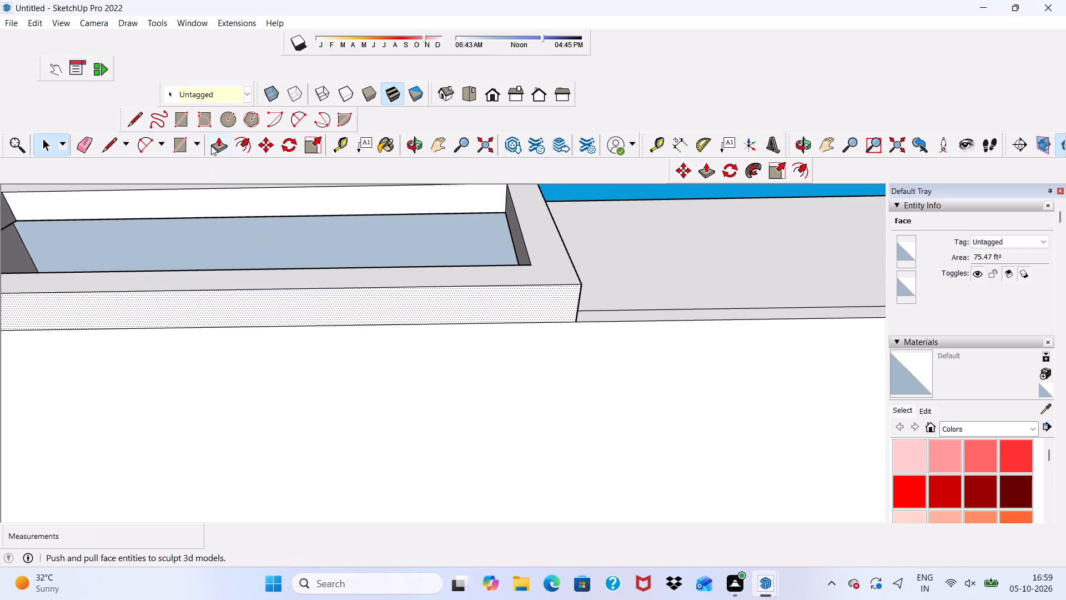
pyautogui.click(211, 146)
pyautogui.click(275, 308)
pyautogui.scroll(-3, 275, 308)
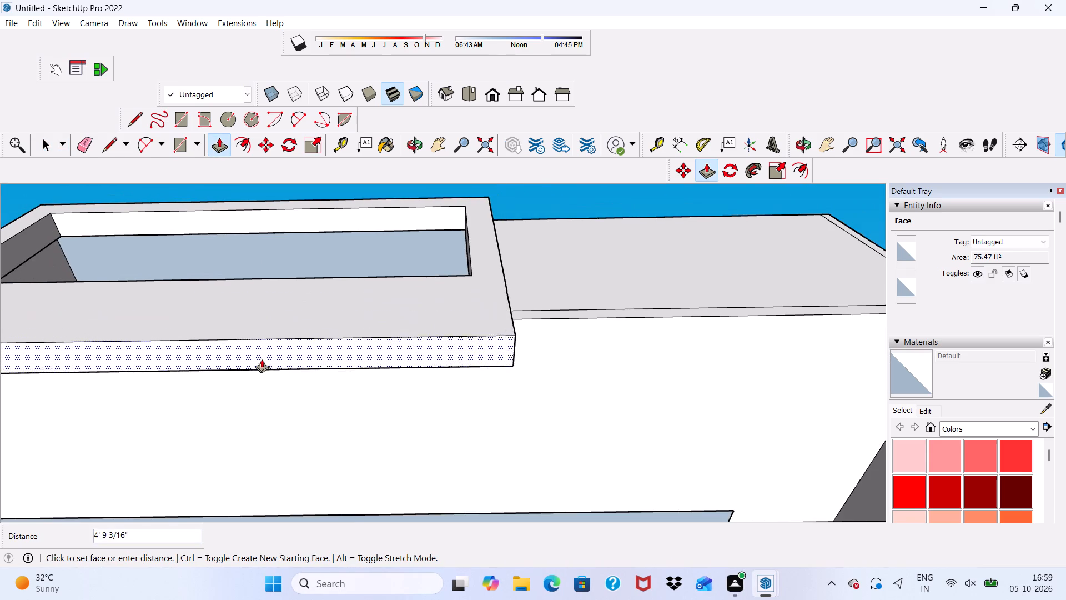
pyautogui.scroll(-2, 266, 343)
pyautogui.scroll(1, 266, 343)
pyautogui.scroll(-1, 266, 343)
pyautogui.moveTo(266, 343); pyautogui.dragTo(279, 492, button='middle')
pyautogui.middleClick(277, 494)
pyautogui.scroll(1, 259, 479)
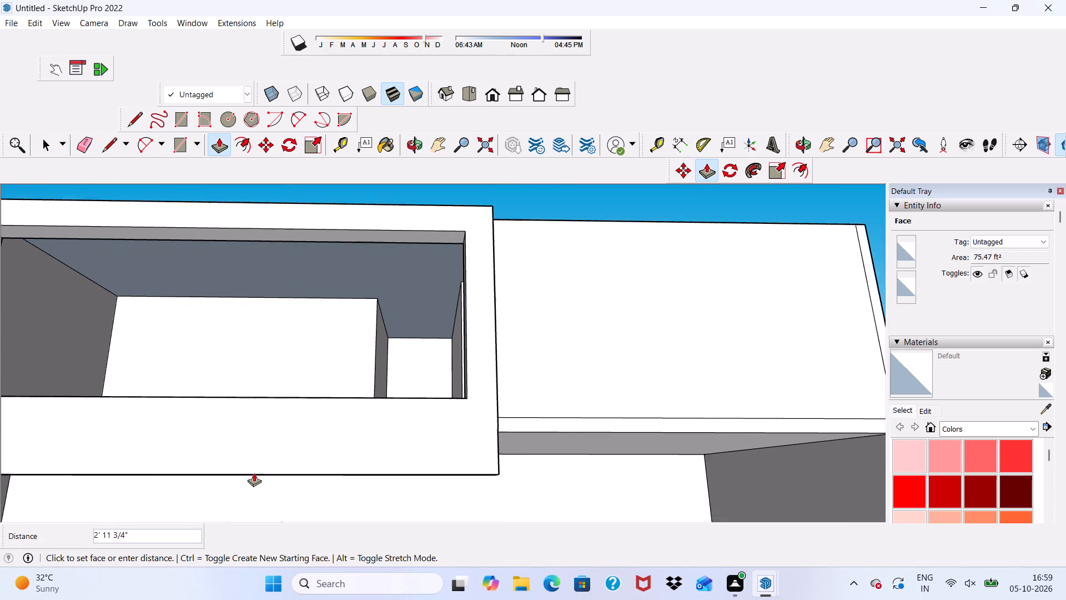
pyautogui.scroll(1, 254, 473)
pyautogui.scroll(-1, 258, 462)
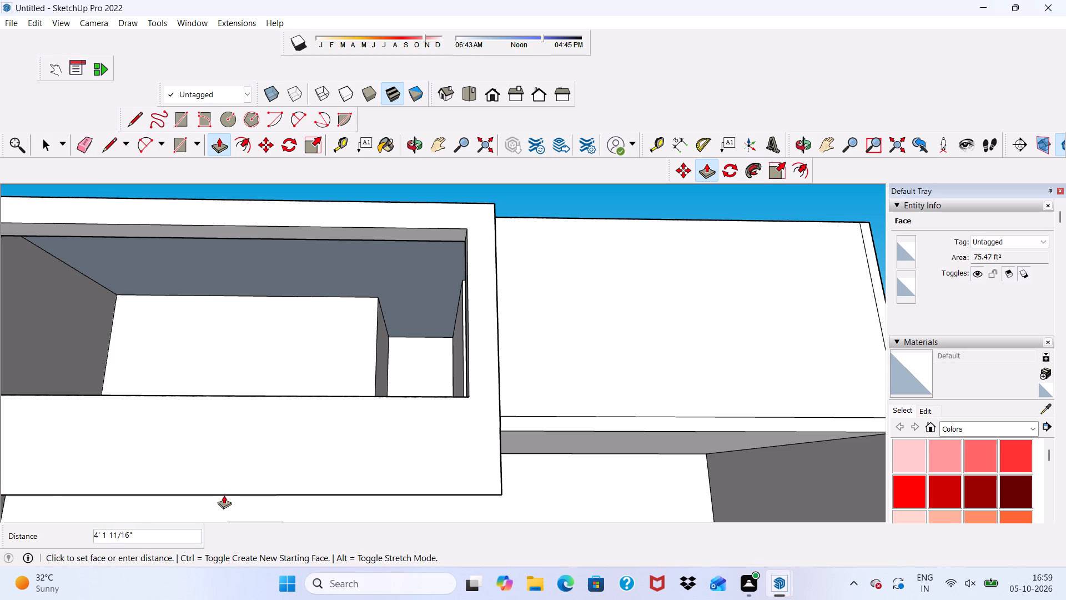
pyautogui.click(224, 495)
# Push/Pull the sill face at the bottom of the upper storey's front opening slightly downward.
pyautogui.scroll(-4, 248, 444)
pyautogui.moveTo(295, 408); pyautogui.dragTo(298, 534, button='middle')
pyautogui.scroll(7, 233, 488)
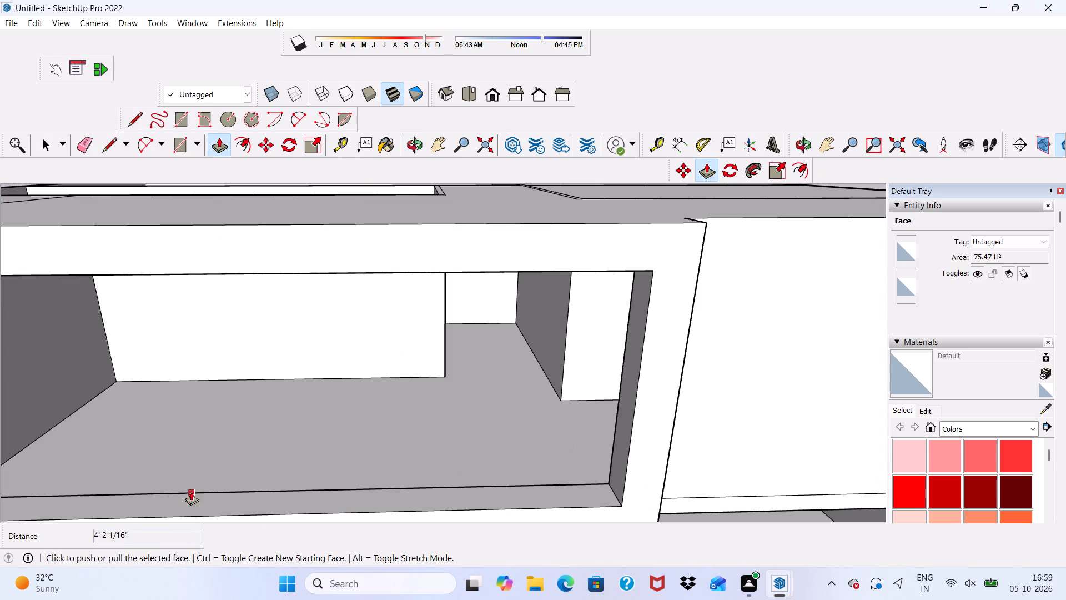
pyautogui.press('space')
pyautogui.click(227, 501)
pyautogui.scroll(-7, 237, 498)
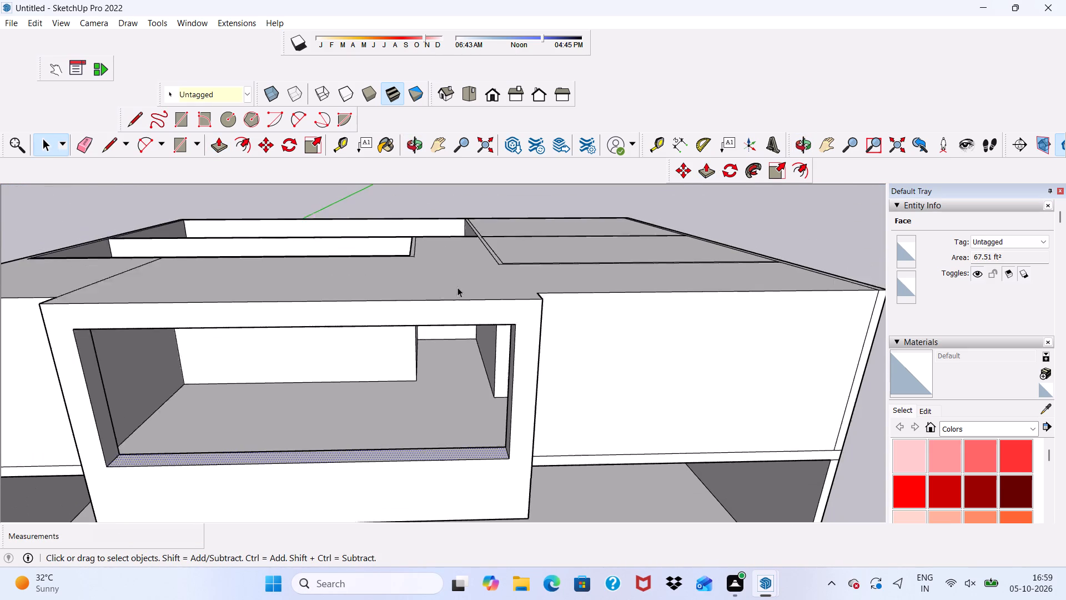
pyautogui.scroll(-1, 457, 287)
pyautogui.click(221, 148)
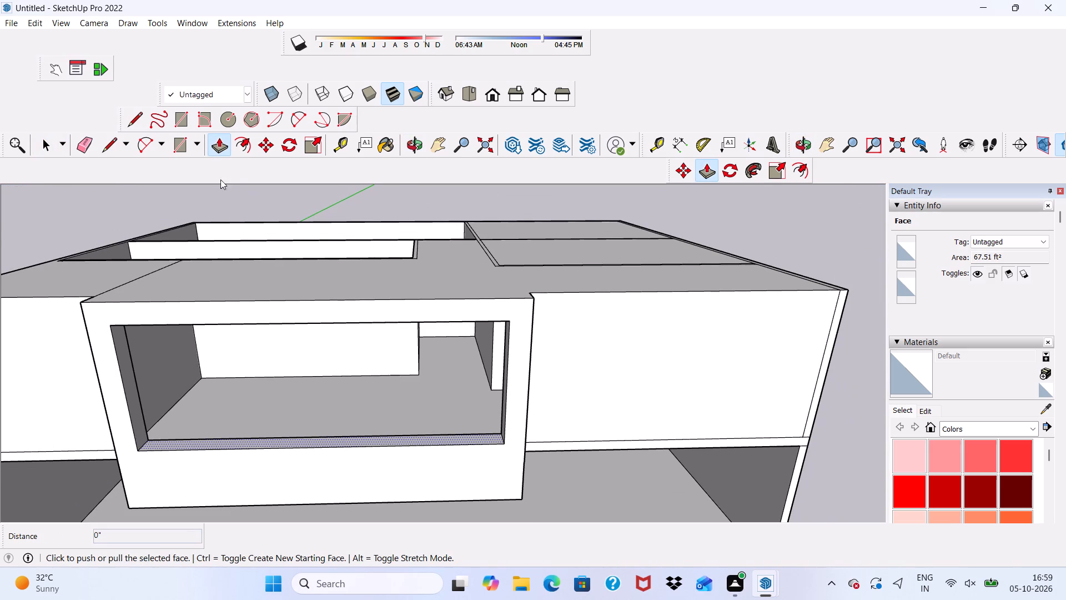
pyautogui.moveTo(214, 436); pyautogui.dragTo(213, 440)
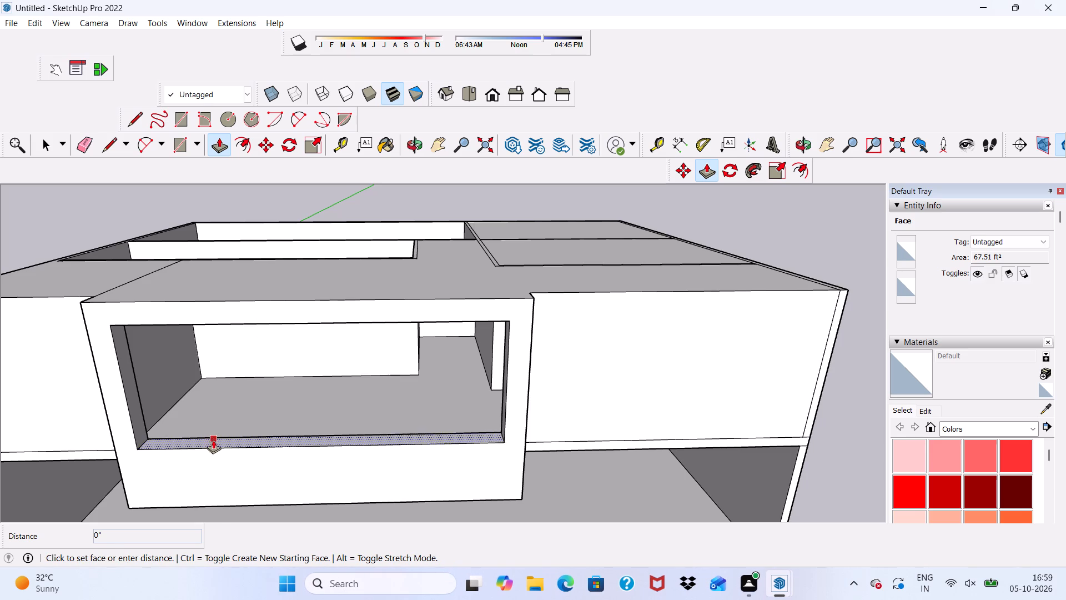
pyautogui.moveTo(213, 440); pyautogui.dragTo(219, 456)
# Push/Pull the slab's underside face, exposed between the upper floor's edge and the opening's sill, upward by about 1'.
pyautogui.moveTo(205, 451); pyautogui.dragTo(217, 368, button='middle')
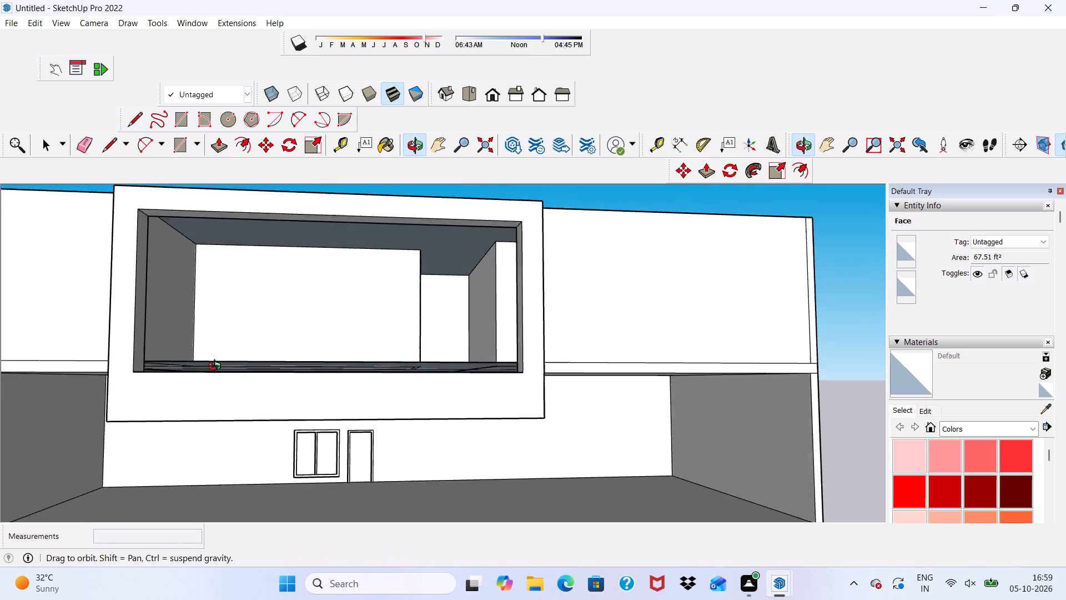
pyautogui.moveTo(217, 368); pyautogui.dragTo(185, 378, button='middle')
pyautogui.middleClick(185, 378)
pyautogui.scroll(7, 204, 369)
pyautogui.moveTo(180, 390); pyautogui.dragTo(208, 426, button='middle')
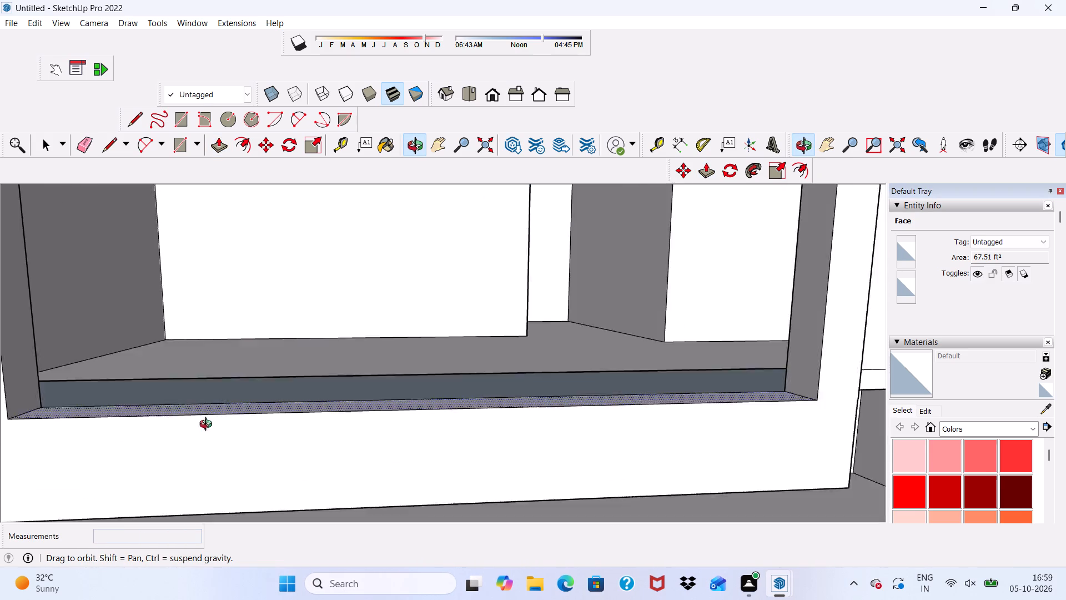
pyautogui.moveTo(208, 426); pyautogui.dragTo(150, 451, button='middle')
pyautogui.scroll(2, 129, 386)
pyautogui.scroll(-1, 128, 383)
pyautogui.scroll(4, 127, 379)
pyautogui.click(133, 379)
pyautogui.press('space')
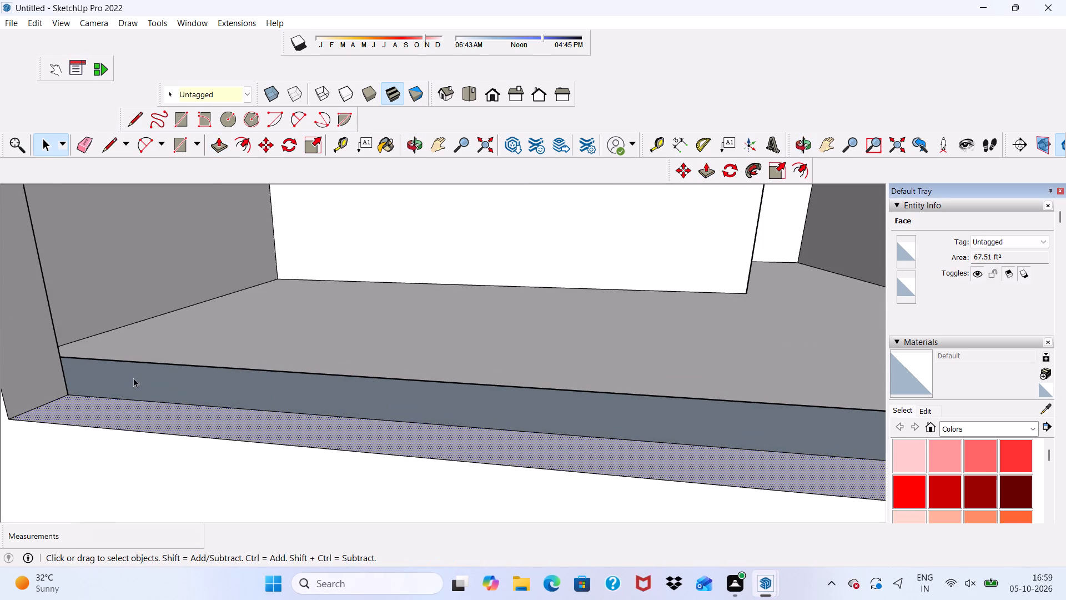
pyautogui.click(128, 379)
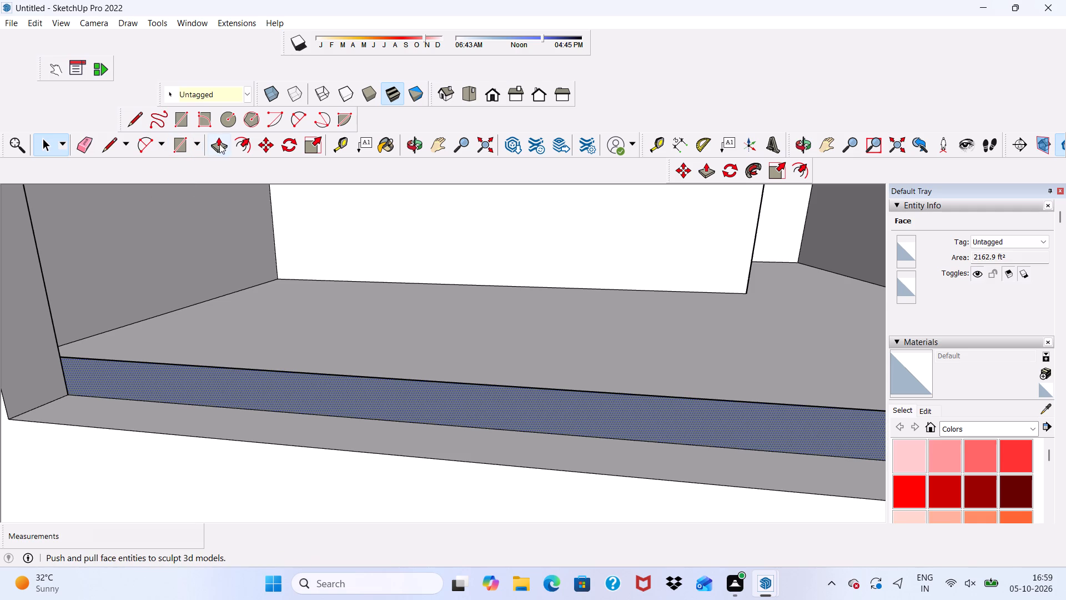
pyautogui.click(219, 144)
pyautogui.scroll(2, 203, 345)
pyautogui.moveTo(143, 403); pyautogui.dragTo(158, 358, button='middle')
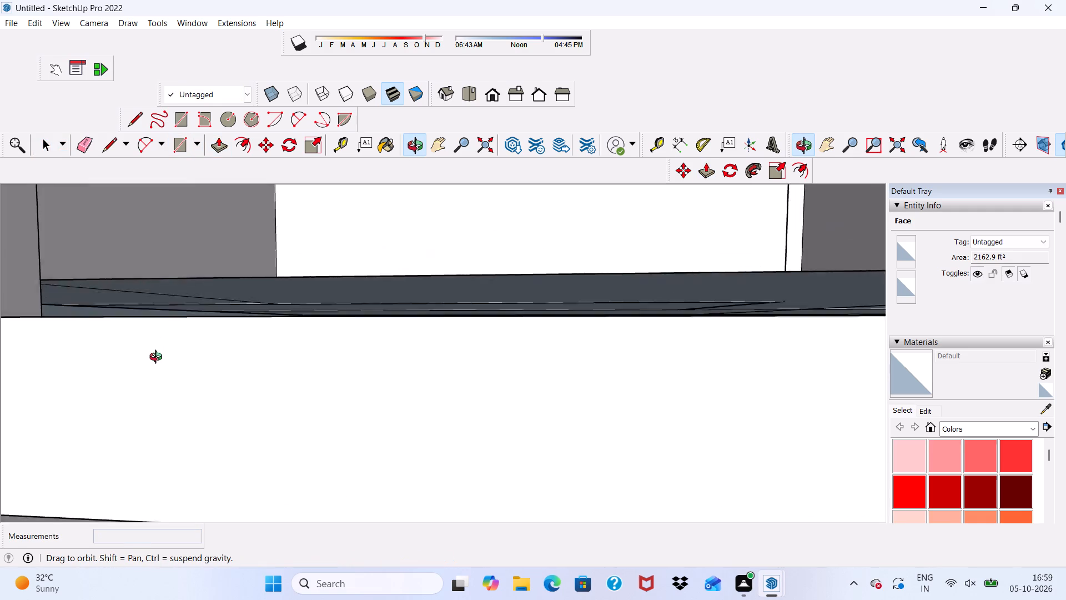
pyautogui.moveTo(158, 358); pyautogui.dragTo(158, 359, button='middle')
pyautogui.scroll(4, 163, 316)
pyautogui.scroll(-6, 180, 336)
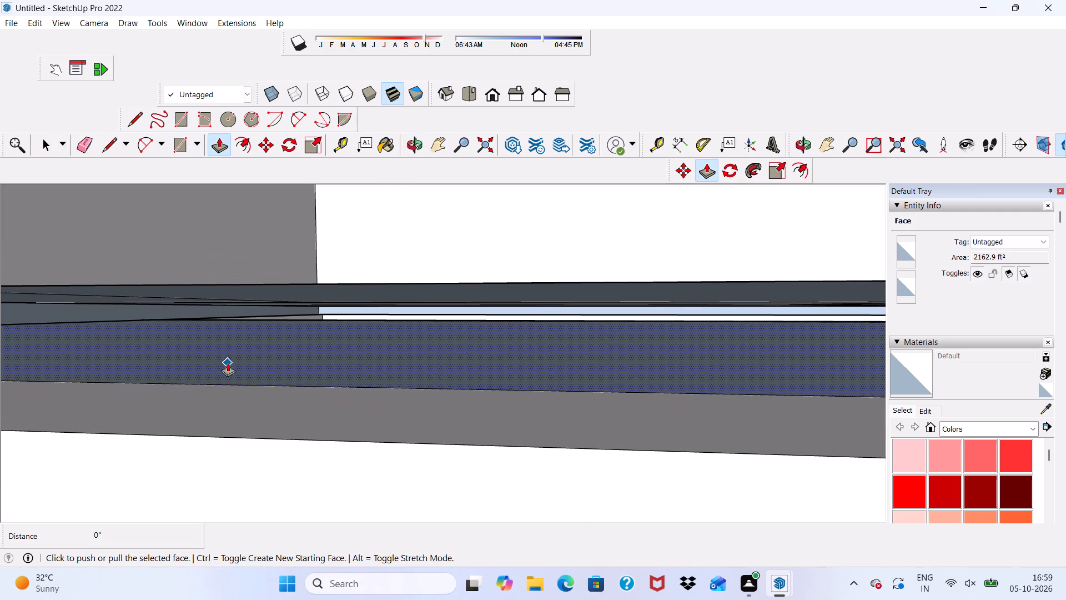
pyautogui.click(233, 356)
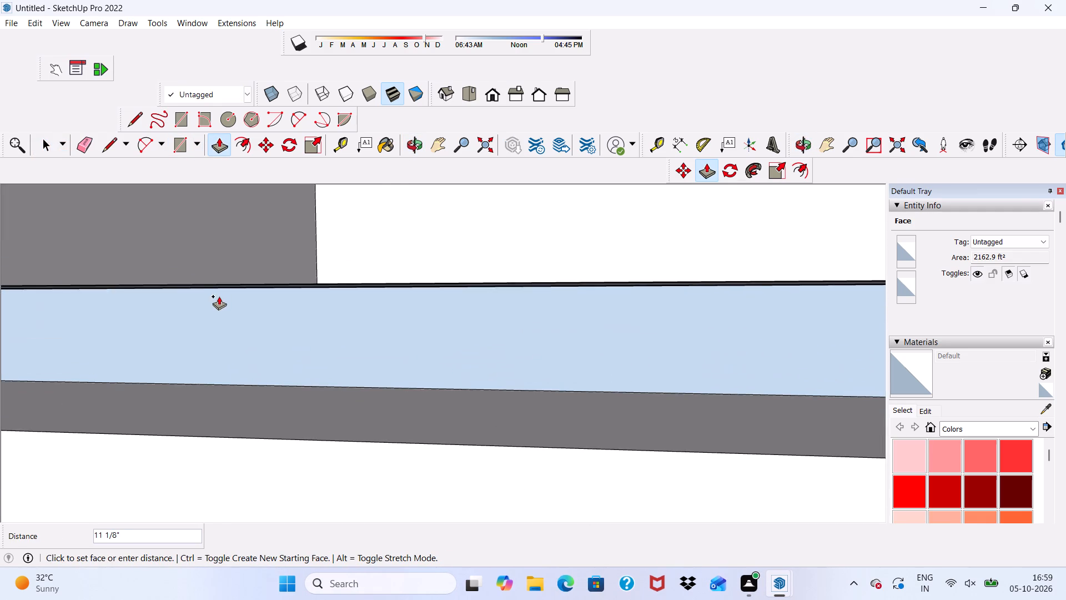
pyautogui.click(228, 290)
# Examine the front opening, its sill and the projecting frame against both storeys from above, the front and the side.
pyautogui.scroll(-2, 236, 273)
pyautogui.scroll(1, 240, 273)
pyautogui.scroll(-1, 244, 272)
pyautogui.scroll(1, 251, 267)
pyautogui.scroll(-1, 263, 253)
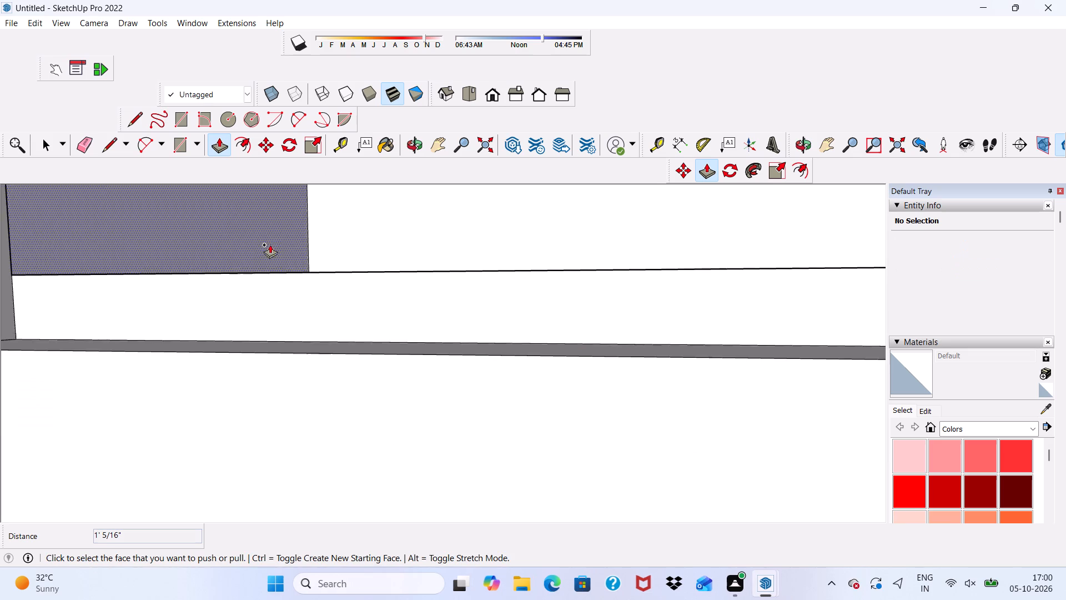
pyautogui.scroll(1, 278, 241)
pyautogui.scroll(-3, 279, 241)
pyautogui.moveTo(310, 191); pyautogui.dragTo(286, 258, button='middle')
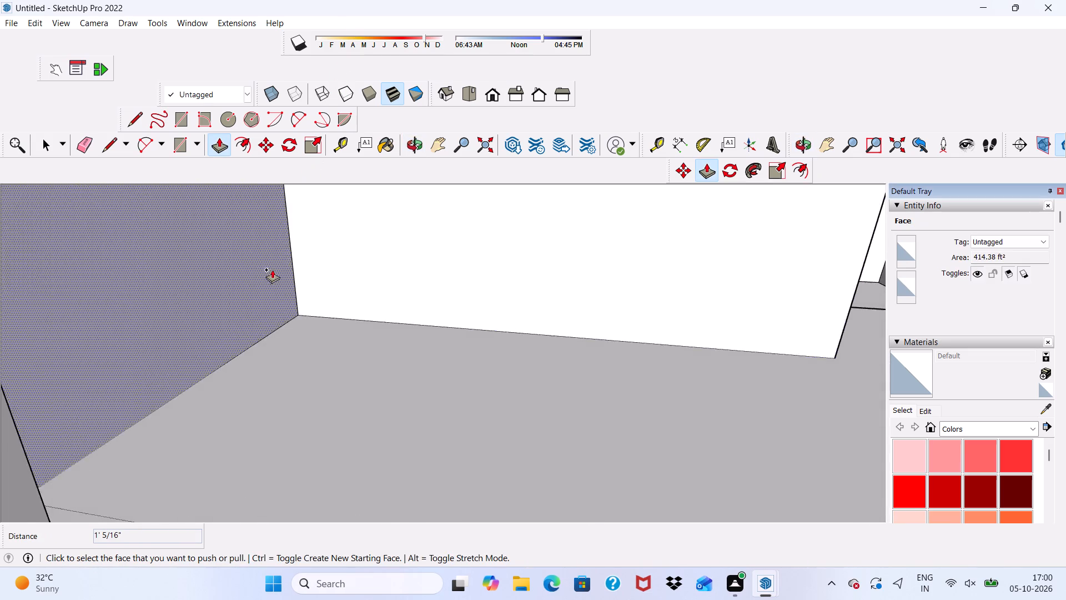
pyautogui.scroll(-4, 270, 271)
pyautogui.press('space')
pyautogui.scroll(-4, 153, 320)
pyautogui.moveTo(130, 382); pyautogui.dragTo(219, 371, button='middle')
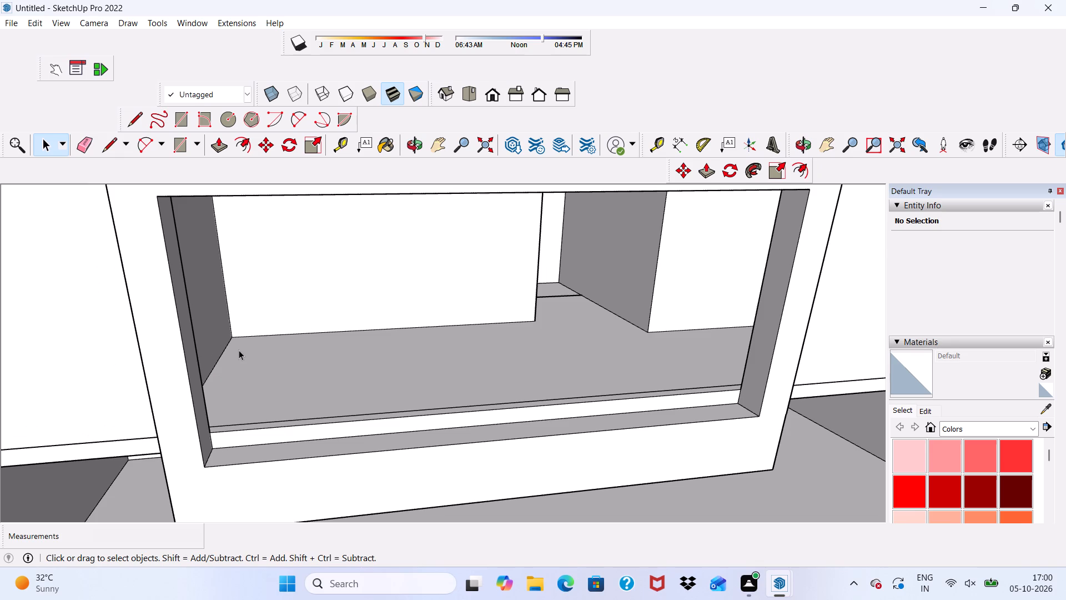
pyautogui.scroll(-3, 239, 350)
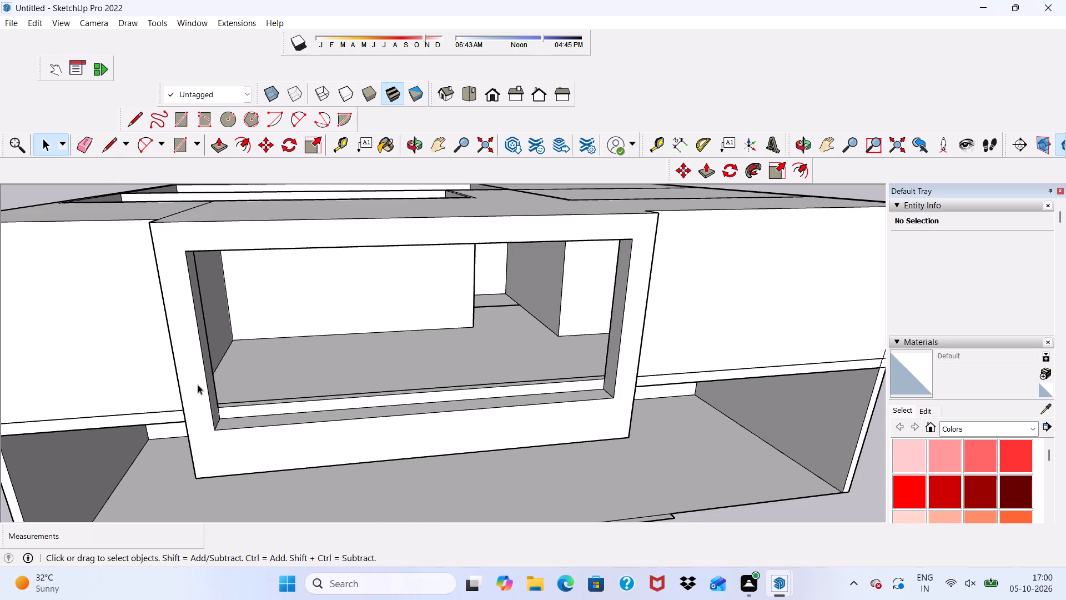
pyautogui.scroll(-1, 192, 387)
pyautogui.moveTo(208, 377); pyautogui.dragTo(238, 299, button='middle')
pyautogui.scroll(-5, 243, 289)
pyautogui.moveTo(310, 324); pyautogui.dragTo(110, 393, button='middle')
pyautogui.scroll(6, 372, 354)
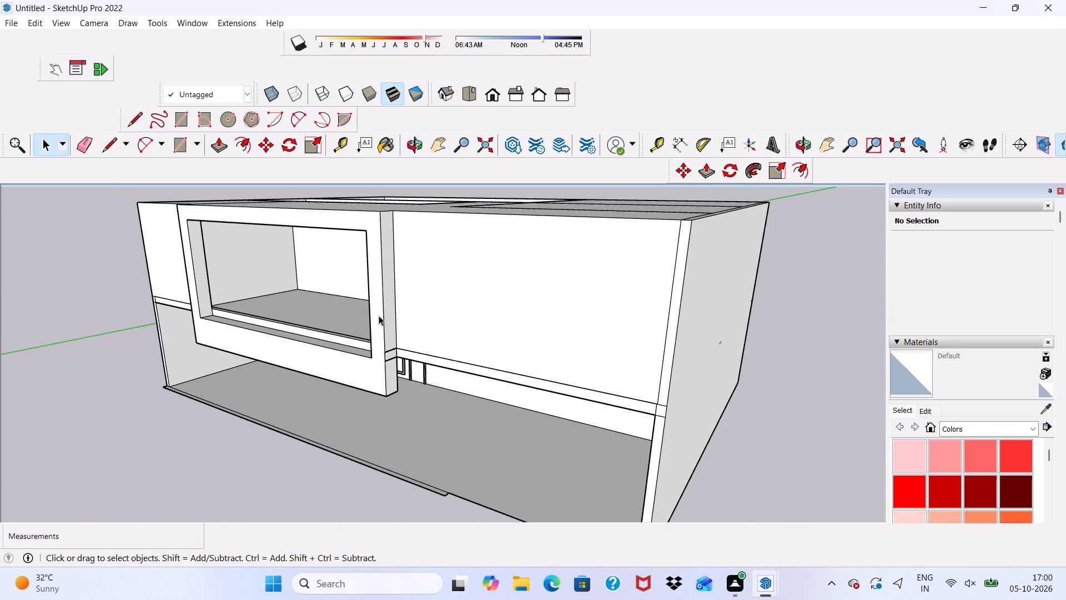
pyautogui.scroll(3, 379, 316)
pyautogui.scroll(3, 208, 393)
pyautogui.moveTo(223, 384); pyautogui.dragTo(300, 291, button='middle')
pyautogui.scroll(-4, 295, 292)
pyautogui.scroll(1, 296, 312)
pyautogui.scroll(-6, 301, 323)
pyautogui.moveTo(441, 291); pyautogui.dragTo(505, 350, button='middle')
pyautogui.middleClick(505, 350)
pyautogui.scroll(3, 477, 273)
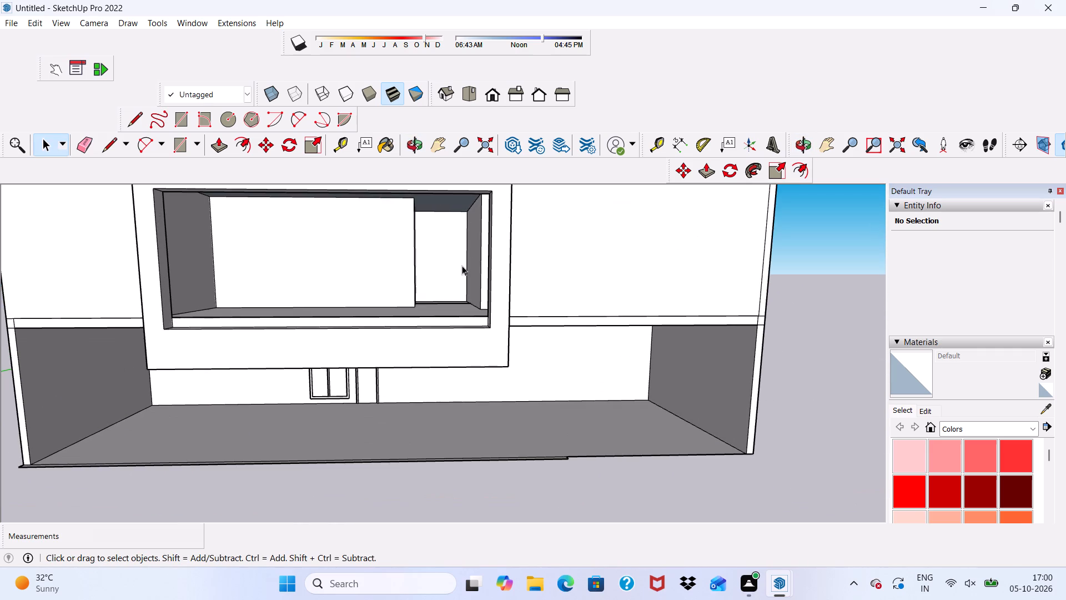
pyautogui.moveTo(462, 266); pyautogui.dragTo(483, 297, button='middle')
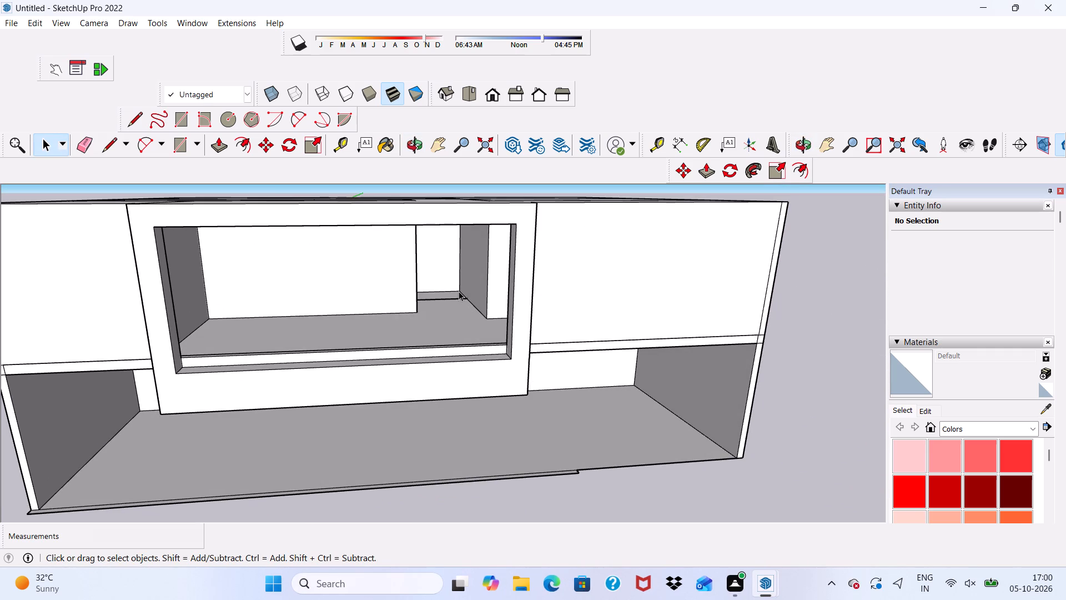
pyautogui.scroll(-3, 429, 287)
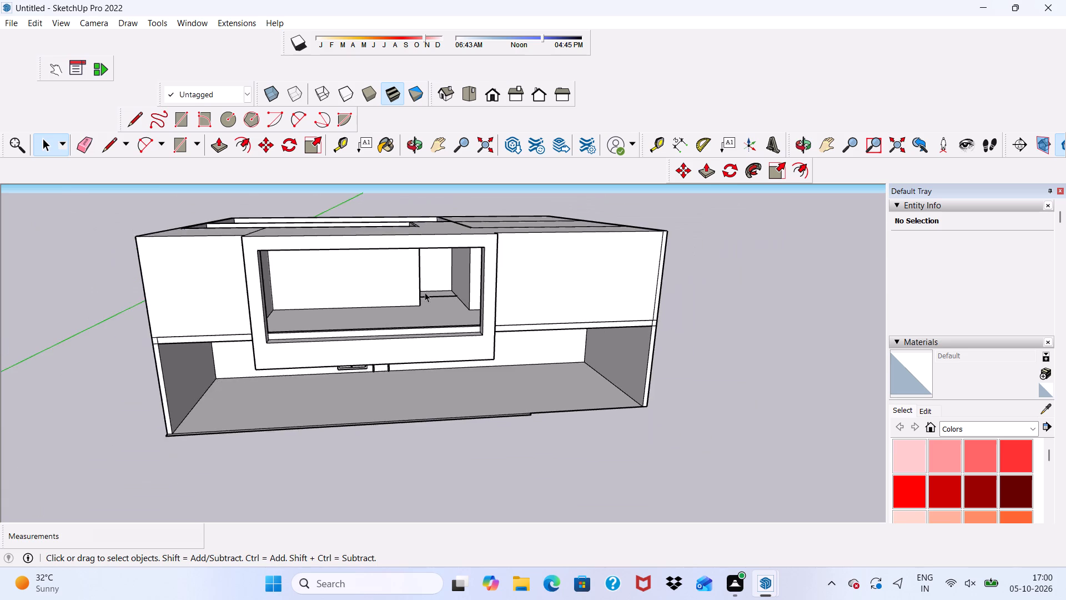
pyautogui.moveTo(425, 292); pyautogui.dragTo(418, 229, button='middle')
pyautogui.scroll(2, 350, 291)
pyautogui.moveTo(301, 334); pyautogui.dragTo(225, 338, button='middle')
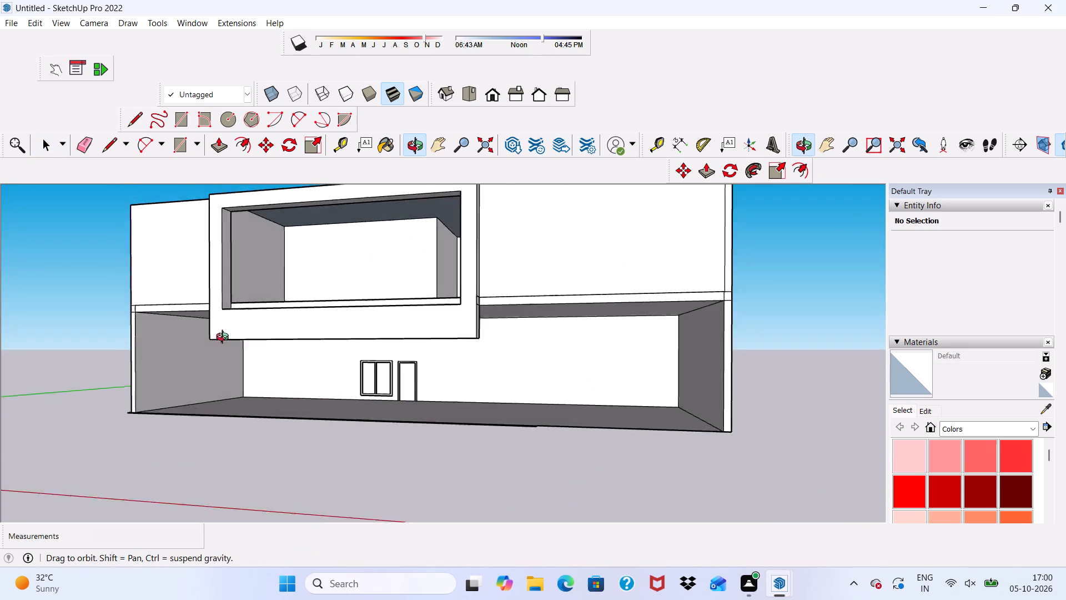
pyautogui.moveTo(225, 338); pyautogui.dragTo(285, 316, button='middle')
pyautogui.scroll(1, 335, 224)
pyautogui.scroll(-3, 316, 219)
pyautogui.moveTo(292, 262); pyautogui.dragTo(252, 364, button='middle')
pyautogui.middleClick(252, 364)
pyautogui.scroll(3, 251, 311)
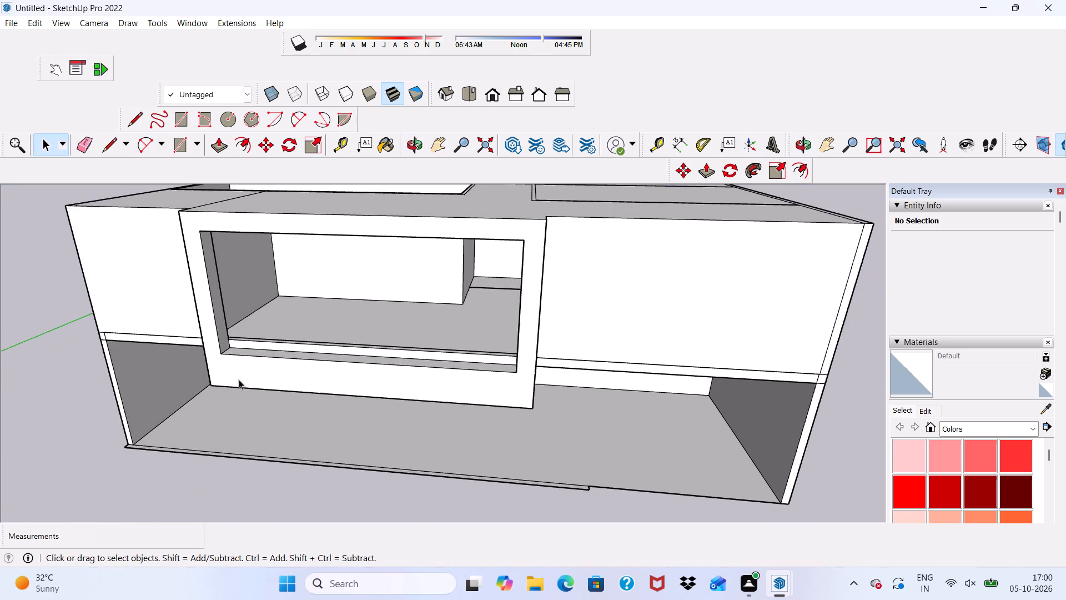
# Push/Pull the ground storey's ceiling face, beneath the upper storey and behind the projecting frame, downward by 1' 8 3/8".
pyautogui.moveTo(230, 400); pyautogui.dragTo(248, 266, button='middle')
pyautogui.scroll(1, 264, 277)
pyautogui.scroll(-1, 266, 282)
pyautogui.scroll(4, 268, 283)
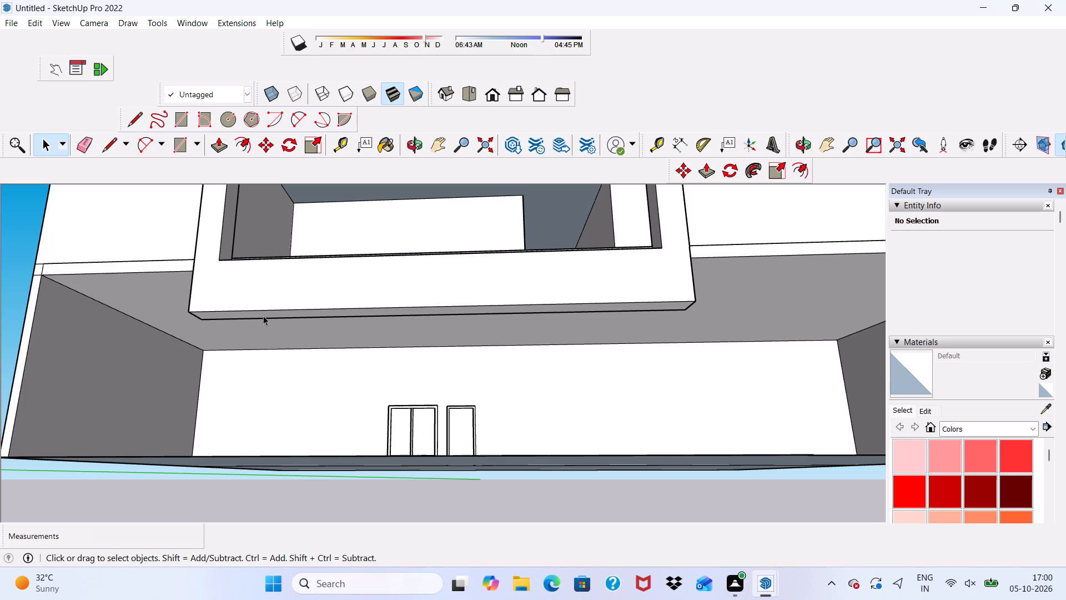
pyautogui.moveTo(263, 314); pyautogui.dragTo(293, 335, button='middle')
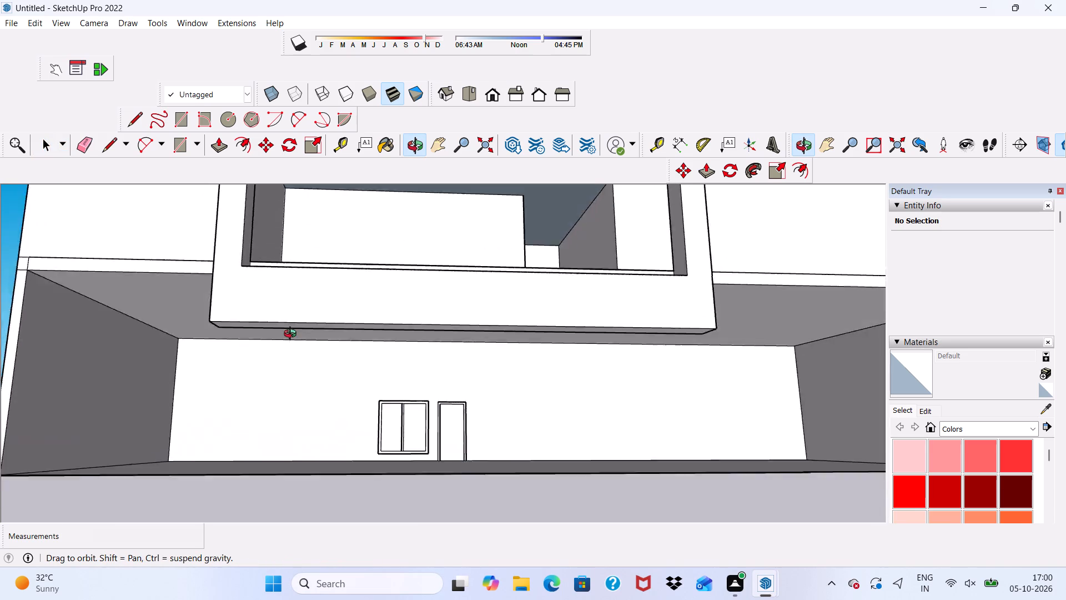
pyautogui.moveTo(293, 335); pyautogui.dragTo(298, 346, button='middle')
pyautogui.moveTo(295, 334); pyautogui.dragTo(306, 286, button='middle')
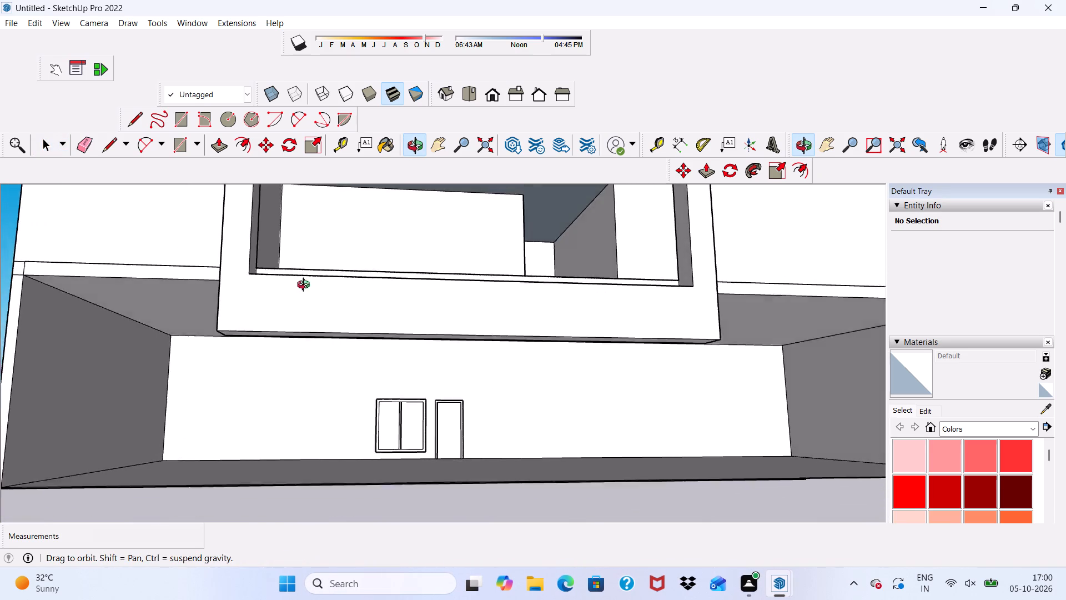
pyautogui.moveTo(306, 286); pyautogui.dragTo(313, 244, button='middle')
pyautogui.click(286, 293)
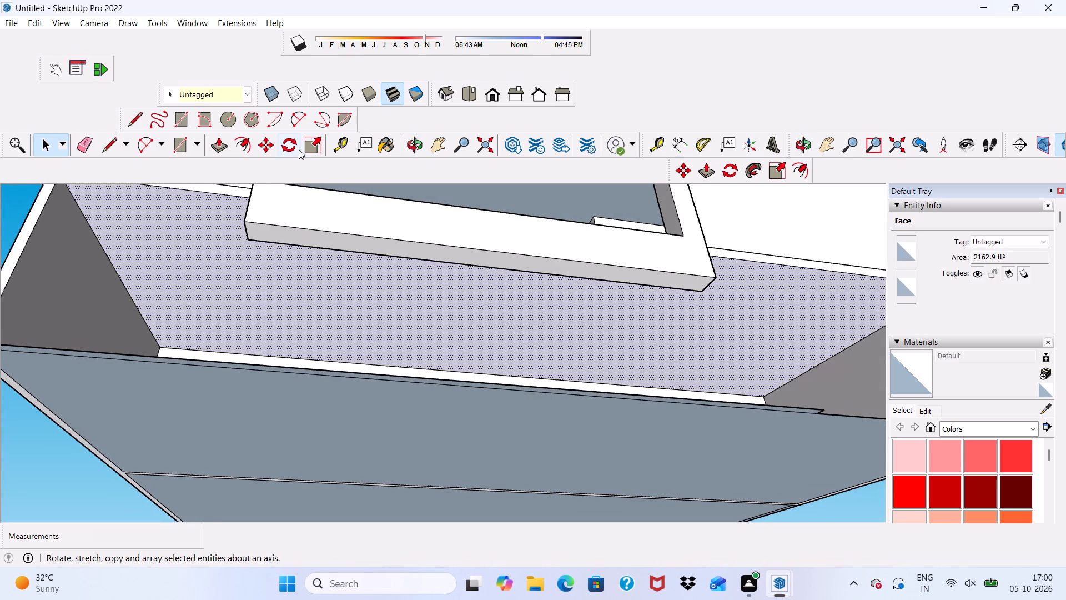
pyautogui.click(212, 143)
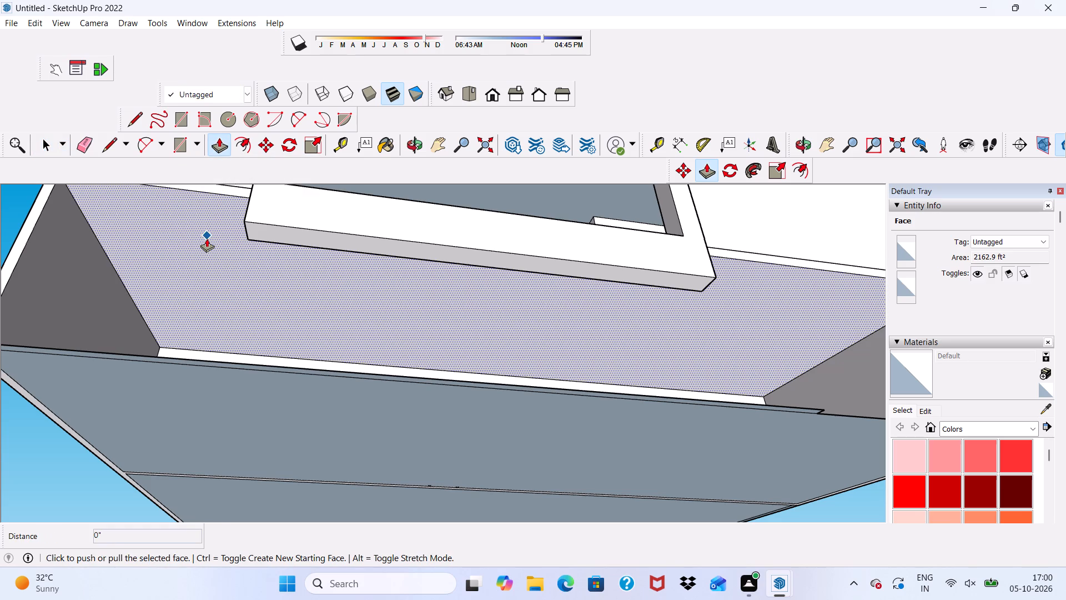
pyautogui.moveTo(207, 238); pyautogui.dragTo(201, 253)
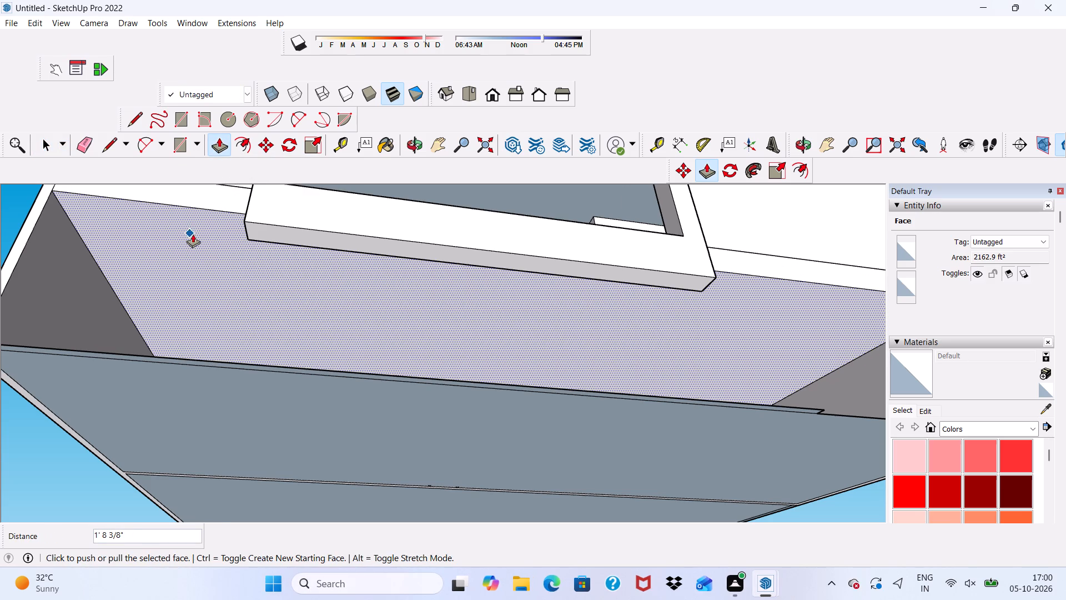
pyautogui.scroll(-5, 194, 234)
pyautogui.moveTo(203, 230); pyautogui.dragTo(154, 319, button='middle')
pyautogui.scroll(2, 162, 316)
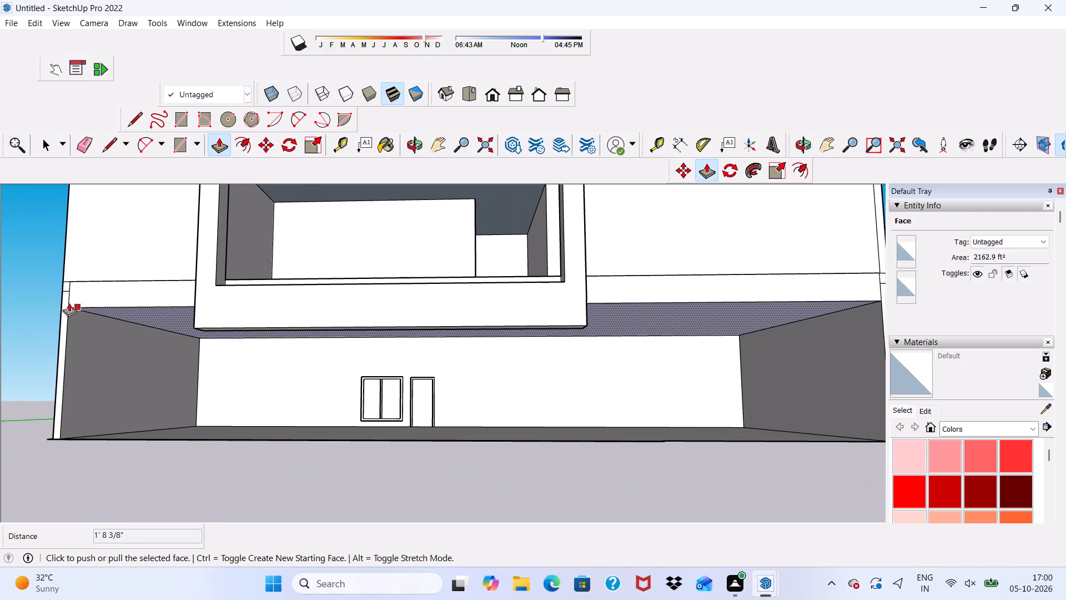
# Erase the leftover edges between the upper storey's front face and the end of the left side wall.
pyautogui.press('space')
pyautogui.click(83, 140)
pyautogui.moveTo(82, 273); pyautogui.dragTo(81, 289)
pyautogui.moveTo(74, 288); pyautogui.dragTo(62, 295)
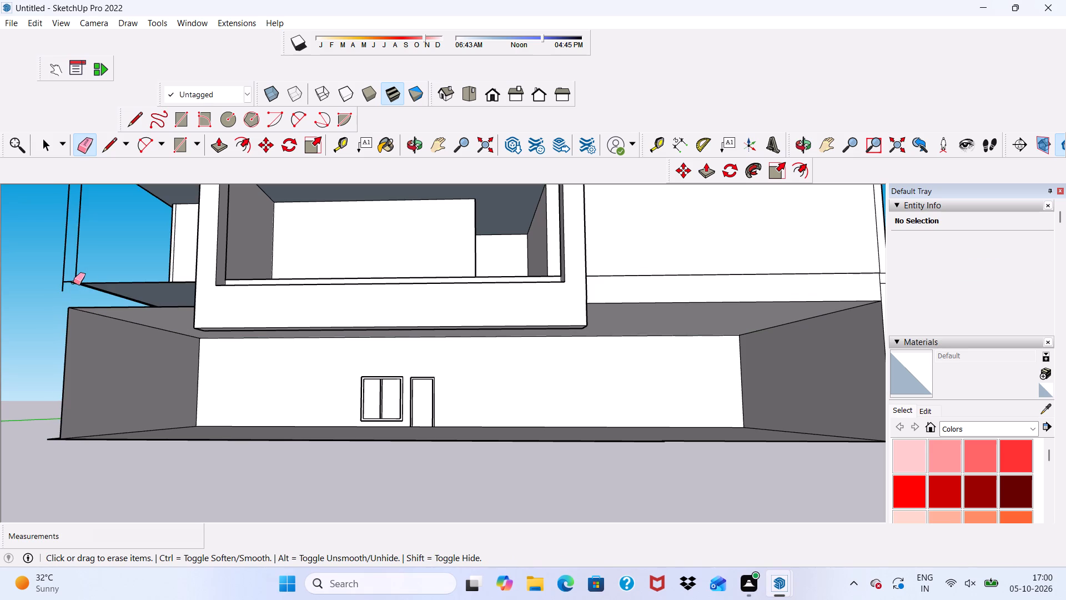
pyautogui.hotkey('ctrl', 'z')
pyautogui.scroll(9, 78, 277)
pyautogui.moveTo(70, 287); pyautogui.dragTo(67, 290)
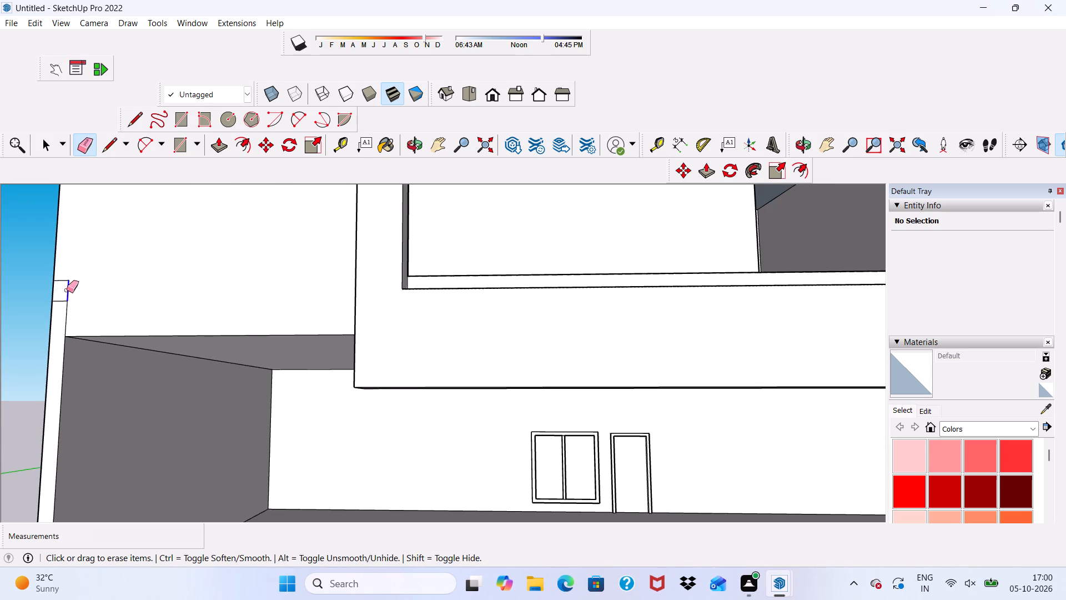
pyautogui.moveTo(67, 290); pyautogui.dragTo(66, 294)
pyautogui.moveTo(65, 302); pyautogui.dragTo(67, 308)
pyautogui.moveTo(68, 279); pyautogui.dragTo(60, 282)
pyautogui.scroll(-5, 69, 268)
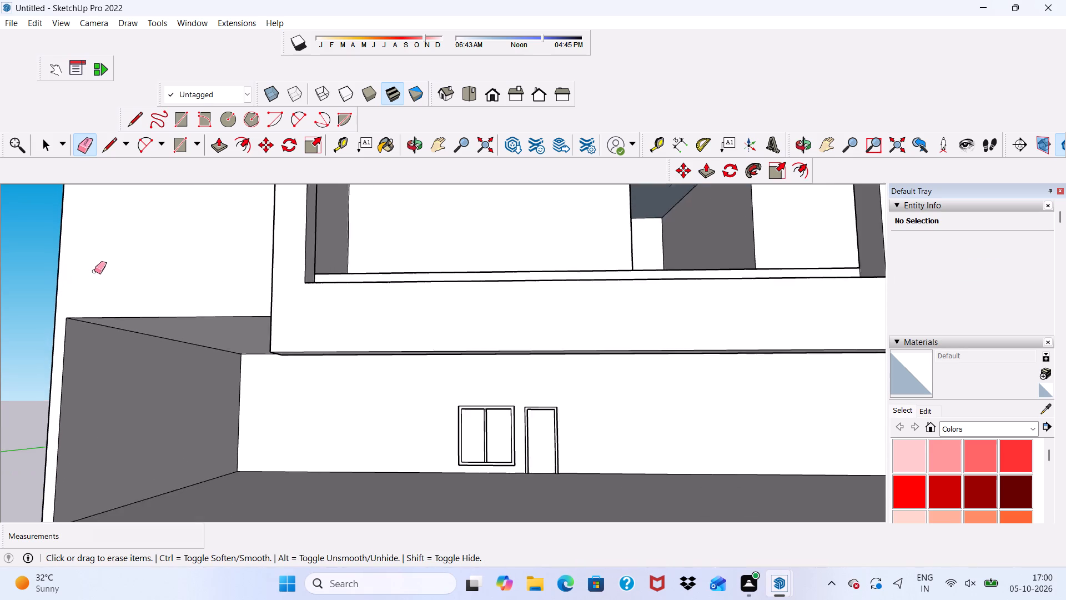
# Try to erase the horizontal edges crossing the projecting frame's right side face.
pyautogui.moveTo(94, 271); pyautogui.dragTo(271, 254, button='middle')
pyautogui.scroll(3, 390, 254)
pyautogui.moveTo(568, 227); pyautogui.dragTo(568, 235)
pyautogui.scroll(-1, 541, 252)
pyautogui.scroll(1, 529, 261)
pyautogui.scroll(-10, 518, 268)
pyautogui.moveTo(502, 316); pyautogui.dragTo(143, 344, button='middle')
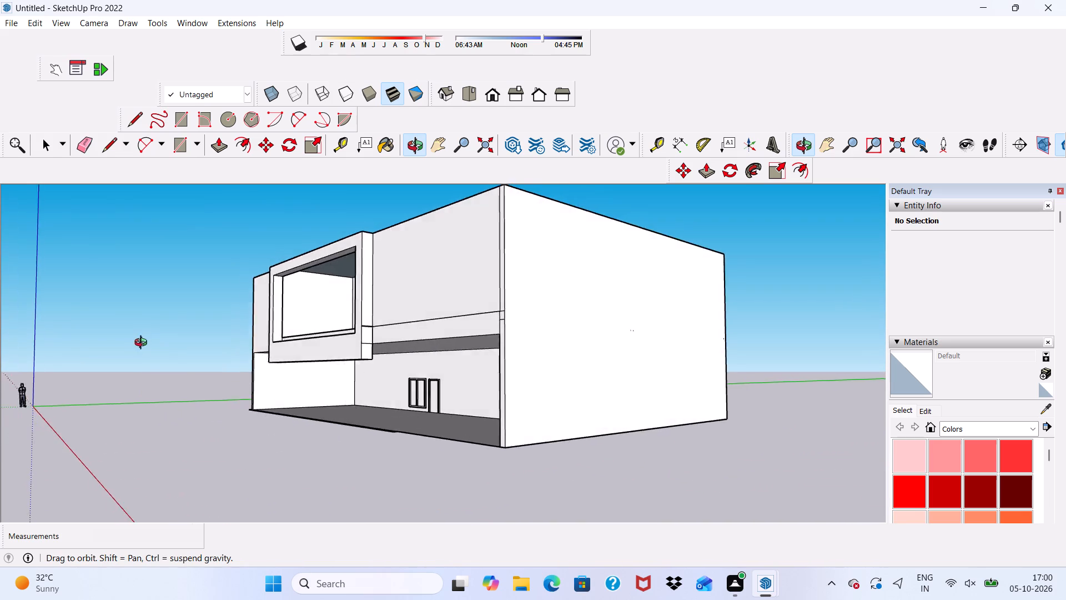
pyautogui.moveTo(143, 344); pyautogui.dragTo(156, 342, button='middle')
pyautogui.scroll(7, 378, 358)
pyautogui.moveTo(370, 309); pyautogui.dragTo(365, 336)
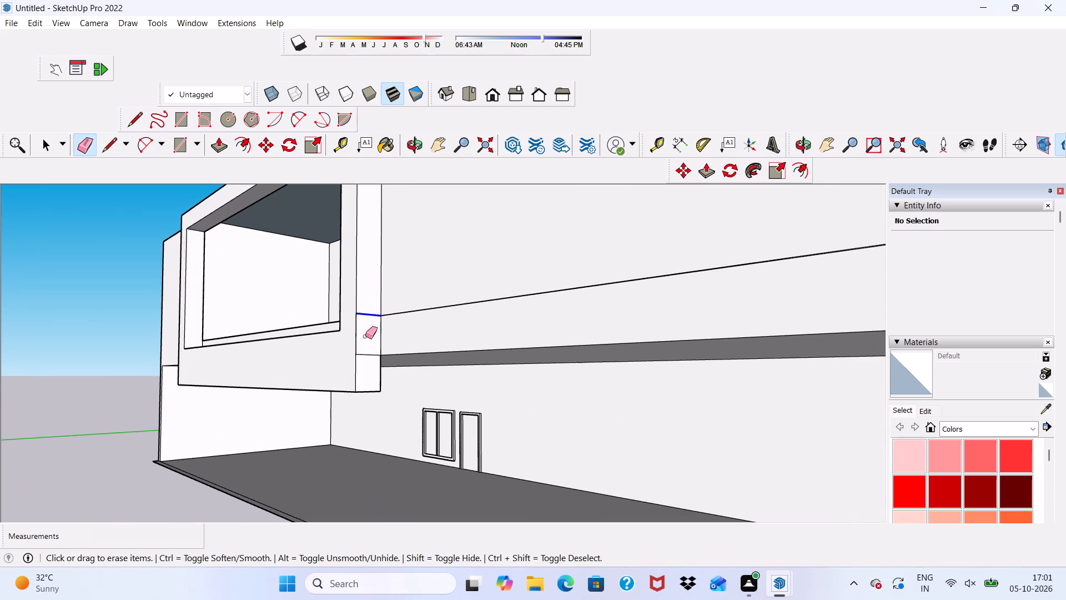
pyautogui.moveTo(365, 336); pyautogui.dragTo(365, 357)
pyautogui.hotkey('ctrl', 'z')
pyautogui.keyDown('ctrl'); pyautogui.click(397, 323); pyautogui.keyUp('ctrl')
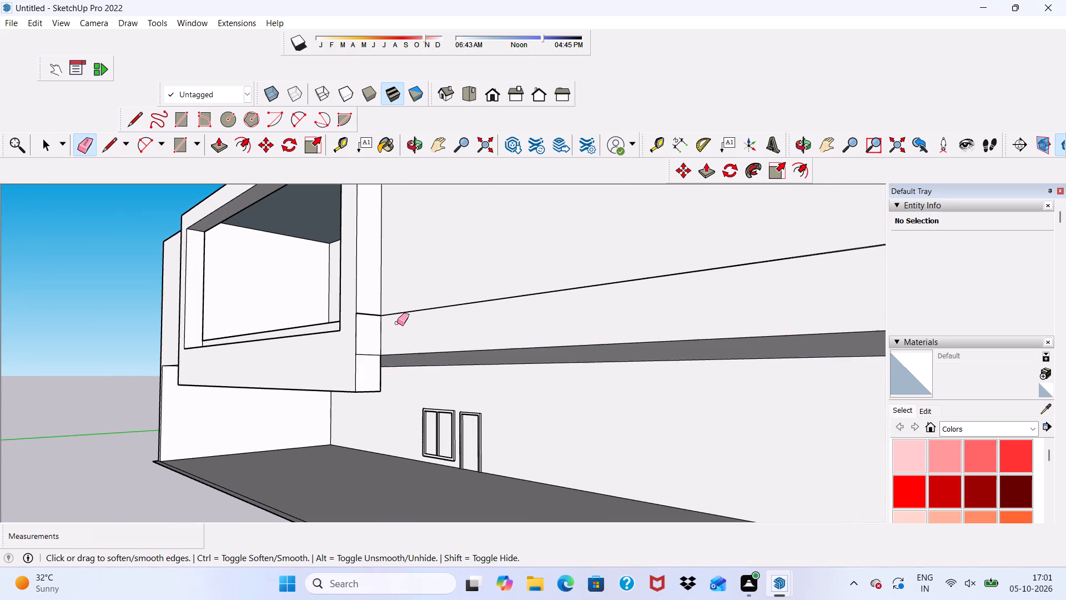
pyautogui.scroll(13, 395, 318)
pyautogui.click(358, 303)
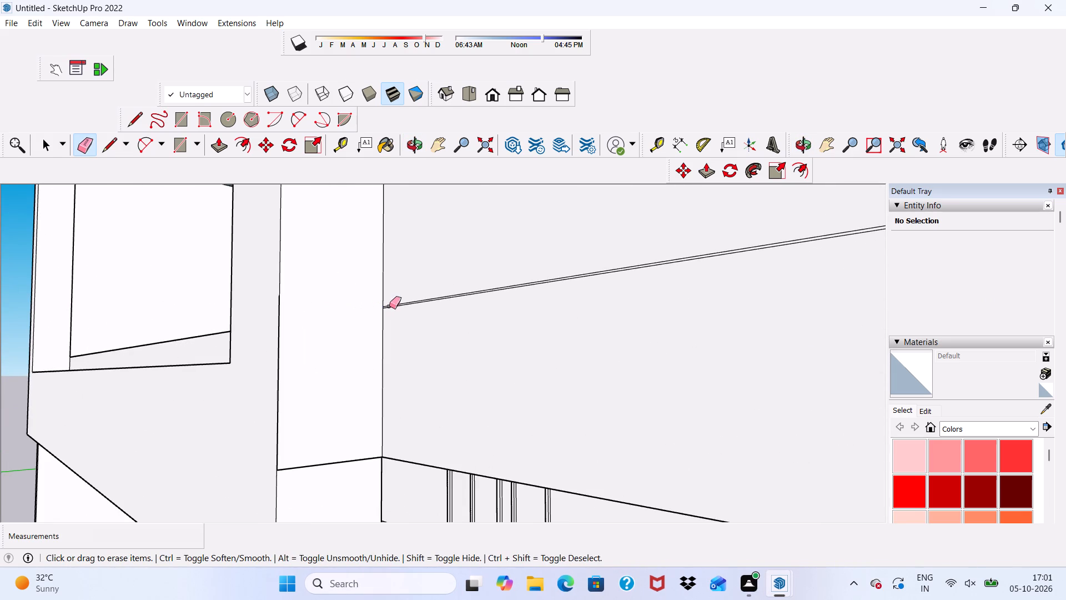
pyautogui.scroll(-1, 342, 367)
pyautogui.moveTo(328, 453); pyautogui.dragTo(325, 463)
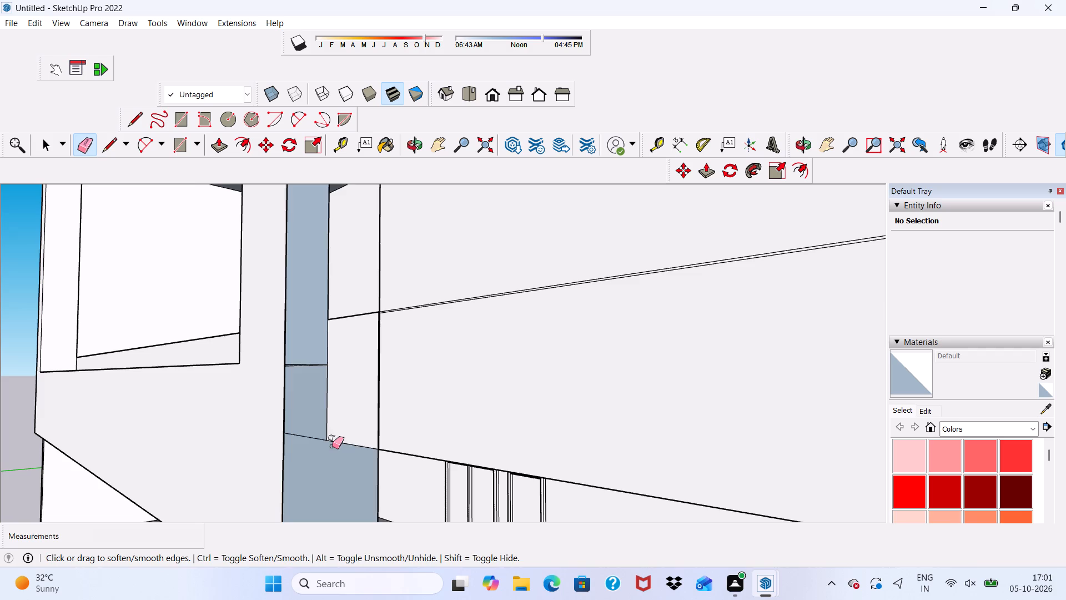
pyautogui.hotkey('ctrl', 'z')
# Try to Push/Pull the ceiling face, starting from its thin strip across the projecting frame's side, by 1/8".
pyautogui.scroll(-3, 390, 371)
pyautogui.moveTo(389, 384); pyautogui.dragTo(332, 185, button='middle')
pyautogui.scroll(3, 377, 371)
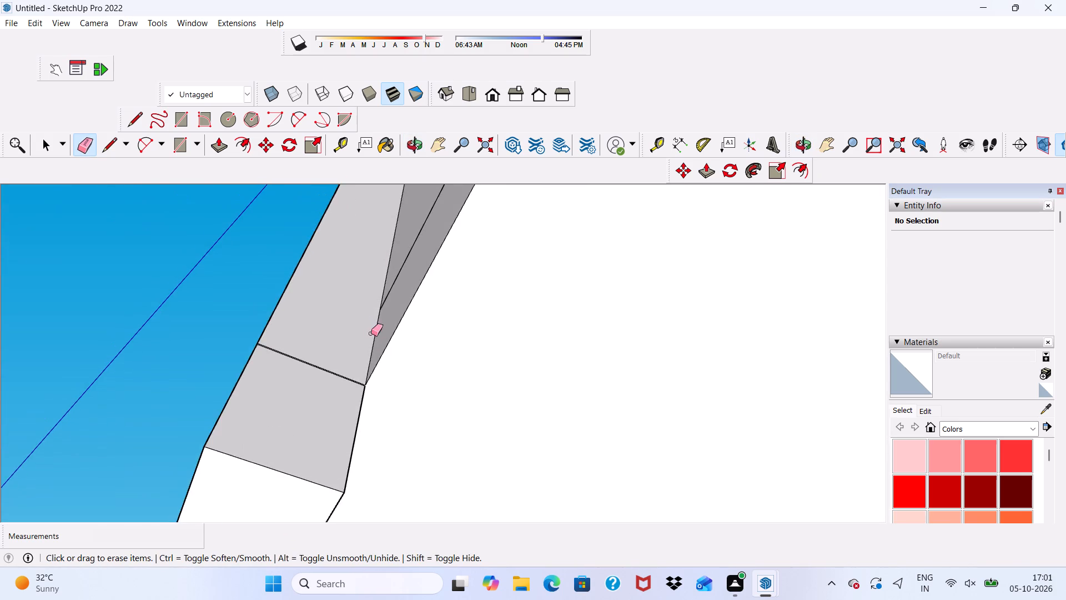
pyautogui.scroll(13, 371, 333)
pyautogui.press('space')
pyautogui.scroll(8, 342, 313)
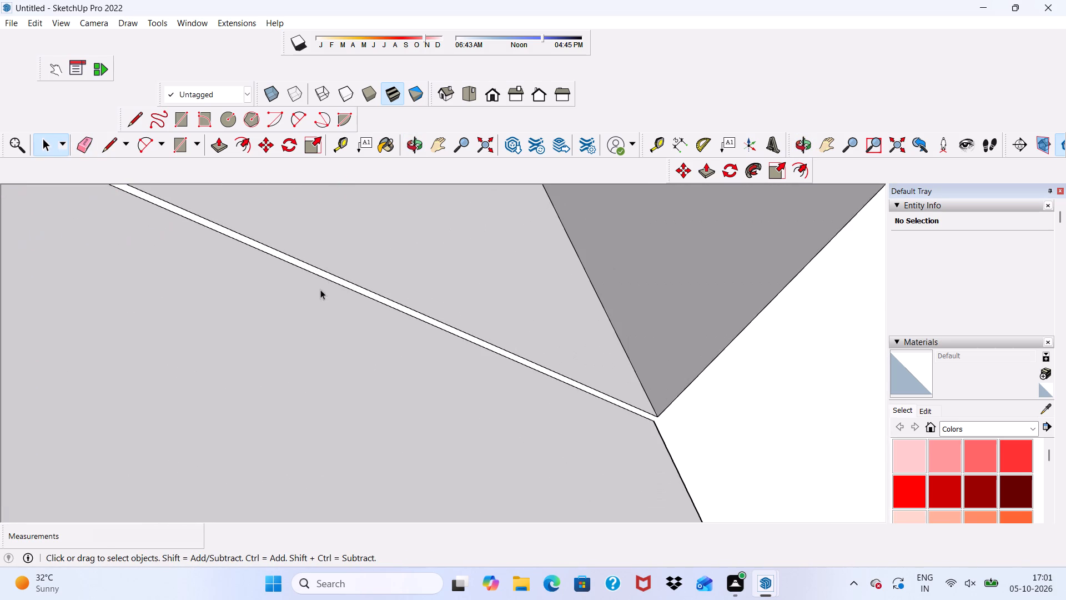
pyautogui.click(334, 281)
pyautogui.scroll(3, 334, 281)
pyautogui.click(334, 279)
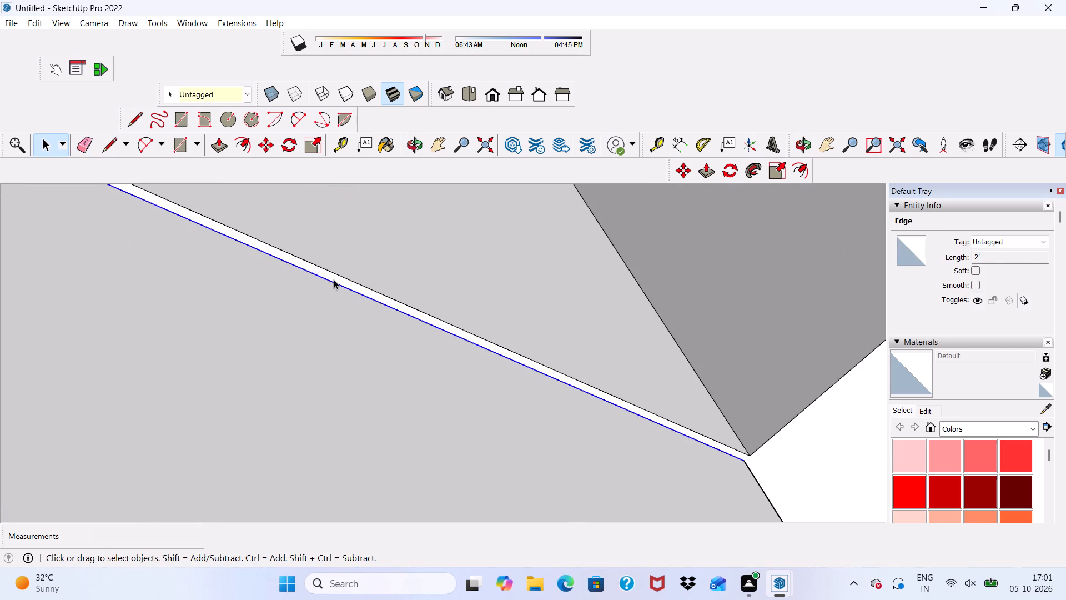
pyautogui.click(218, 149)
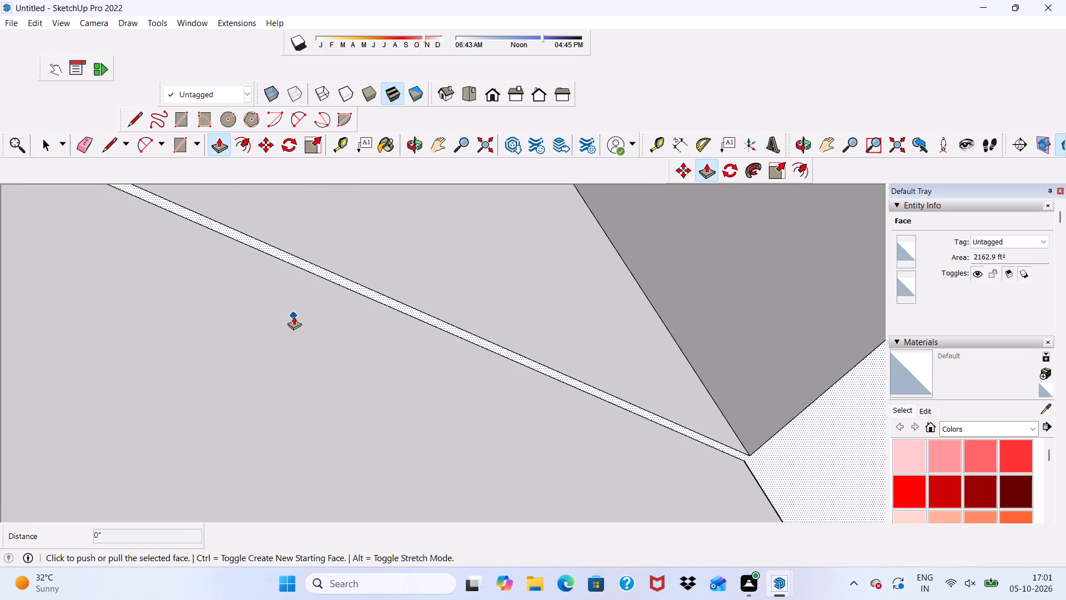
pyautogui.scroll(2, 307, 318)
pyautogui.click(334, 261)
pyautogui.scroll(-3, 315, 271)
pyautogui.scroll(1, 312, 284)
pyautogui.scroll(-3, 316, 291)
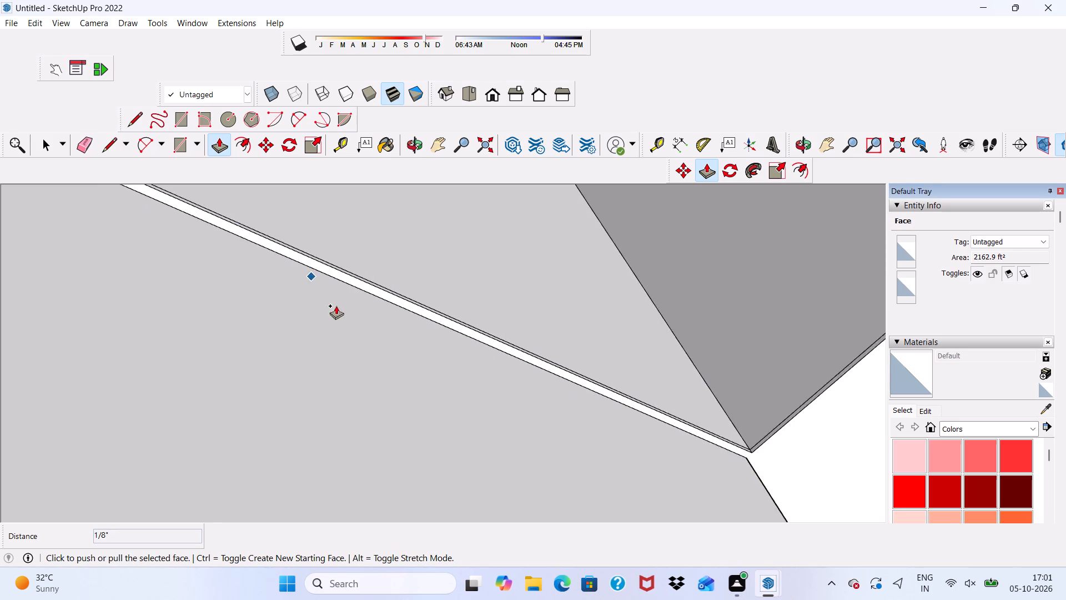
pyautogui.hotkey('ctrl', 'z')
# Push/Pull the ground storey's ceiling face downward by 2' 5 11/16", flush with the projecting frame's underside.
pyautogui.scroll(7, 354, 295)
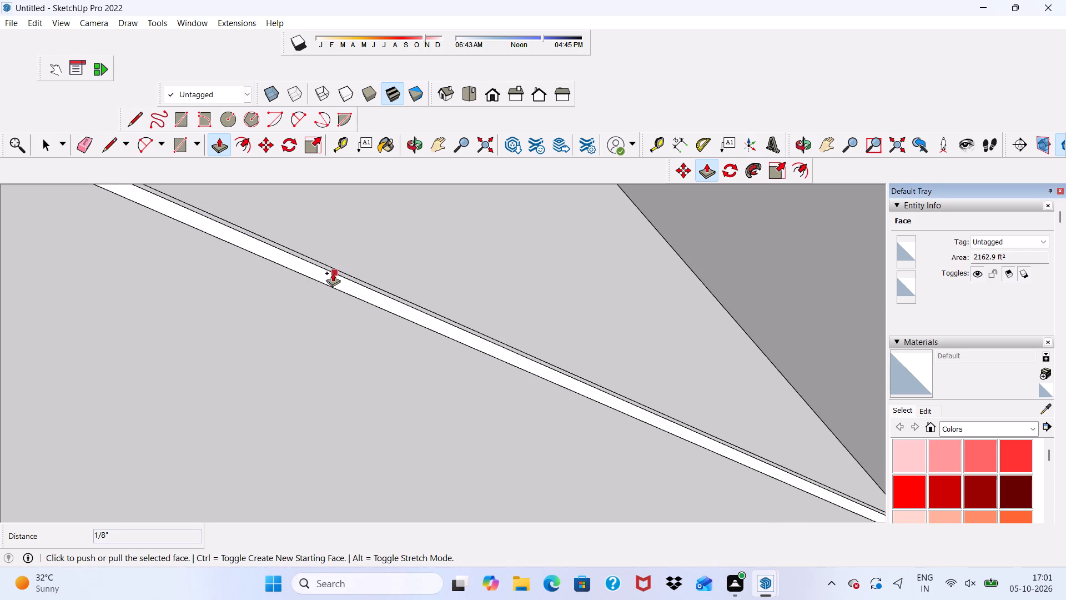
pyautogui.click(325, 277)
pyautogui.scroll(-3, 313, 285)
pyautogui.scroll(-3, 301, 362)
pyautogui.scroll(1, 301, 362)
pyautogui.scroll(-12, 305, 359)
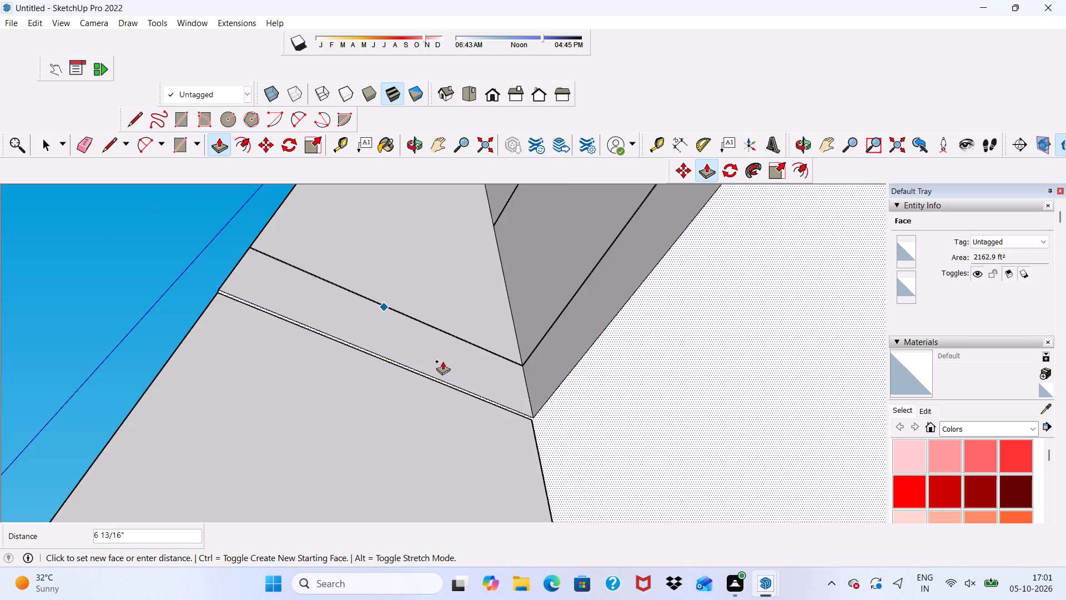
pyautogui.scroll(-19, 443, 361)
pyautogui.scroll(2, 324, 412)
pyautogui.click(311, 419)
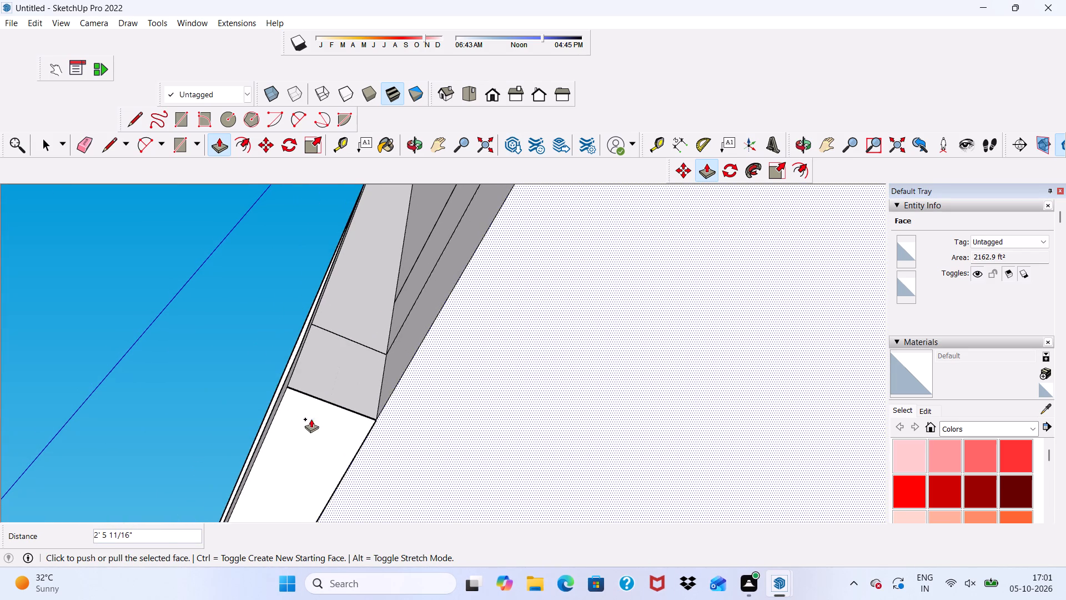
# Erase the leftover edges crossing the projecting frame's right side face.
pyautogui.scroll(8, 329, 339)
pyautogui.click(79, 146)
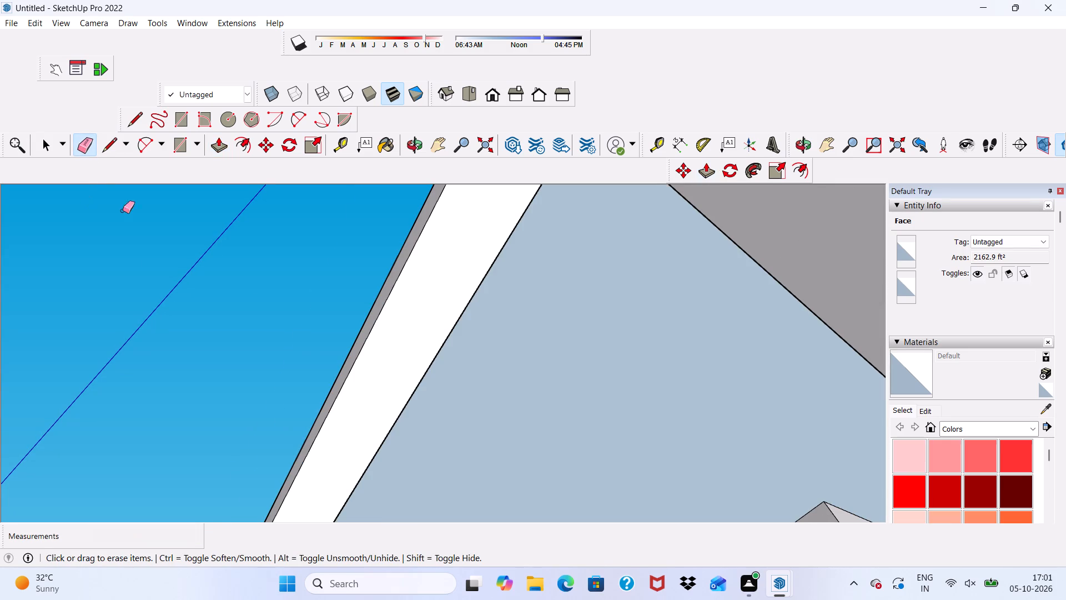
pyautogui.scroll(-10, 153, 243)
pyautogui.scroll(1, 415, 307)
pyautogui.moveTo(387, 325); pyautogui.dragTo(381, 361)
pyautogui.scroll(-2, 366, 353)
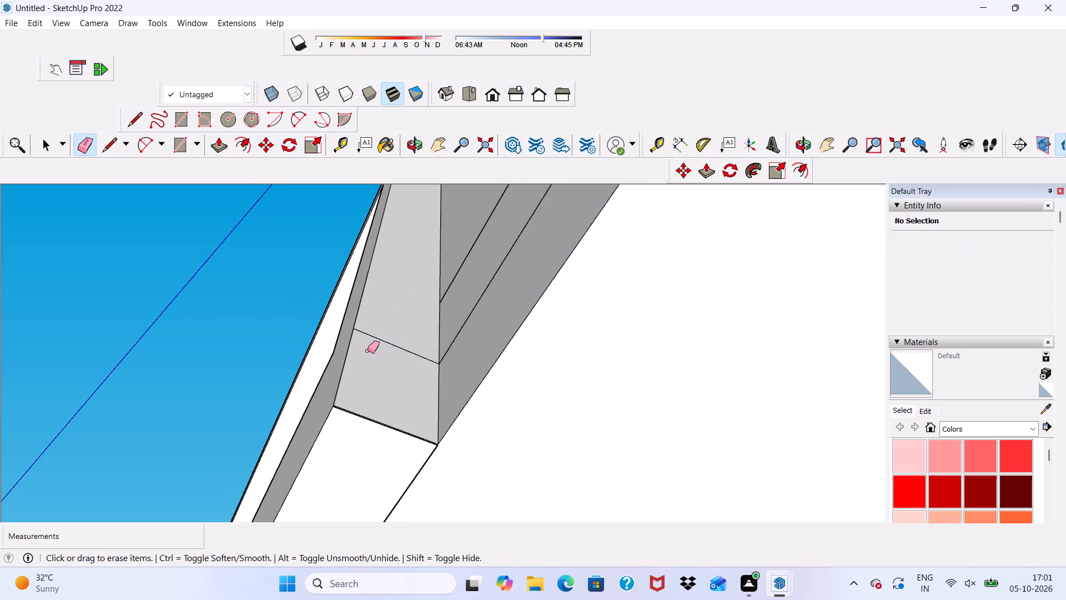
pyautogui.scroll(5, 394, 328)
pyautogui.moveTo(393, 338); pyautogui.dragTo(381, 402)
pyautogui.scroll(-4, 369, 360)
# Delete the upper storey's front wall face to the right of the projecting frame, above the slab band.
pyautogui.moveTo(395, 380); pyautogui.dragTo(561, 465, button='middle')
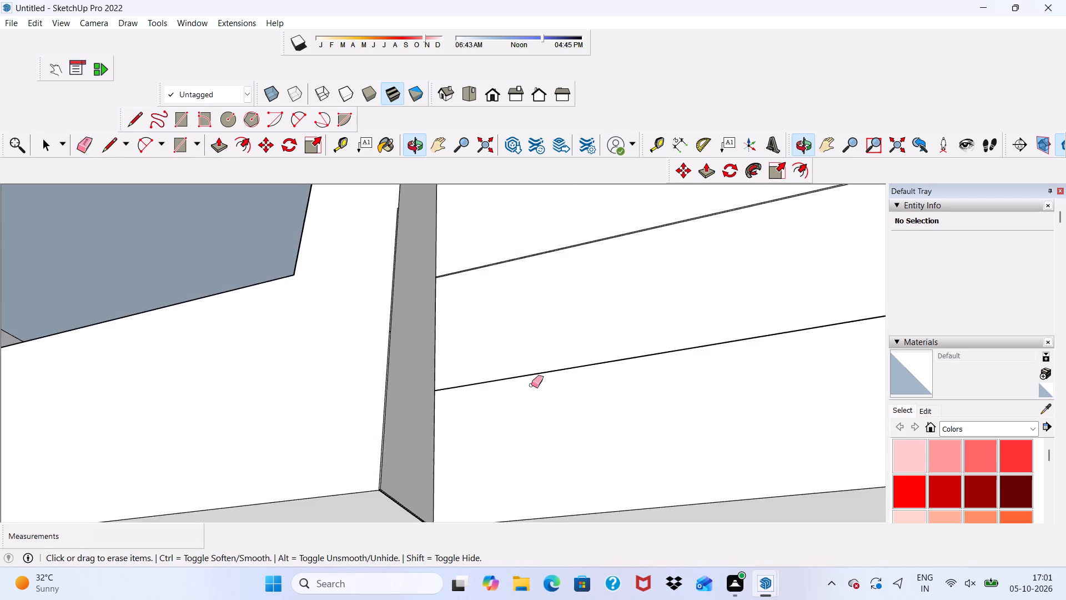
pyautogui.scroll(2, 517, 298)
pyautogui.scroll(-7, 495, 269)
pyautogui.moveTo(494, 326); pyautogui.dragTo(600, 511, button='middle')
pyautogui.press('space')
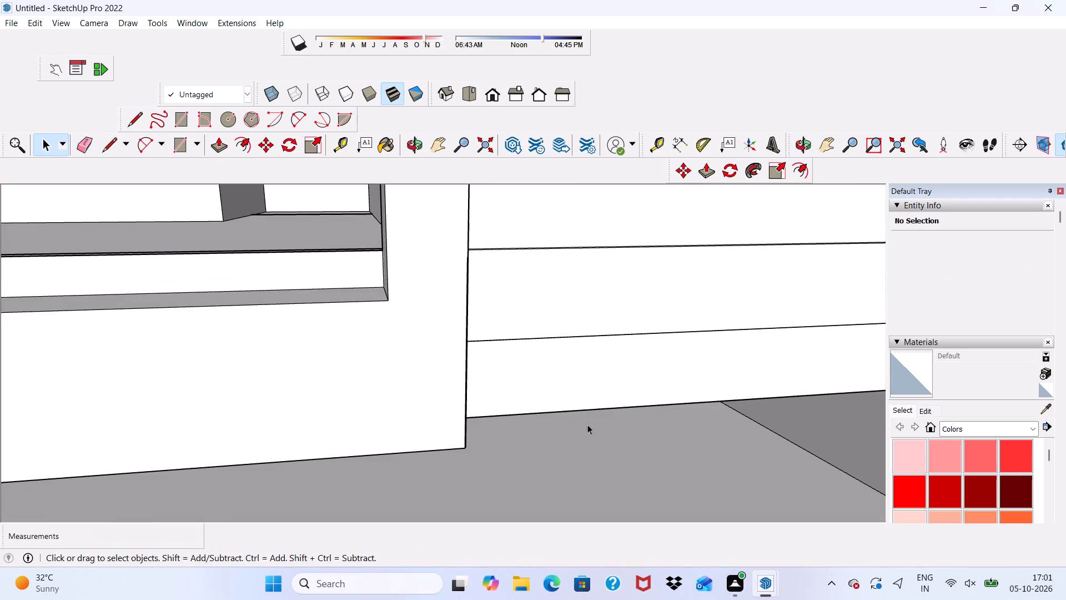
pyautogui.press('space')
pyautogui.click(571, 221)
pyautogui.press('Delete')
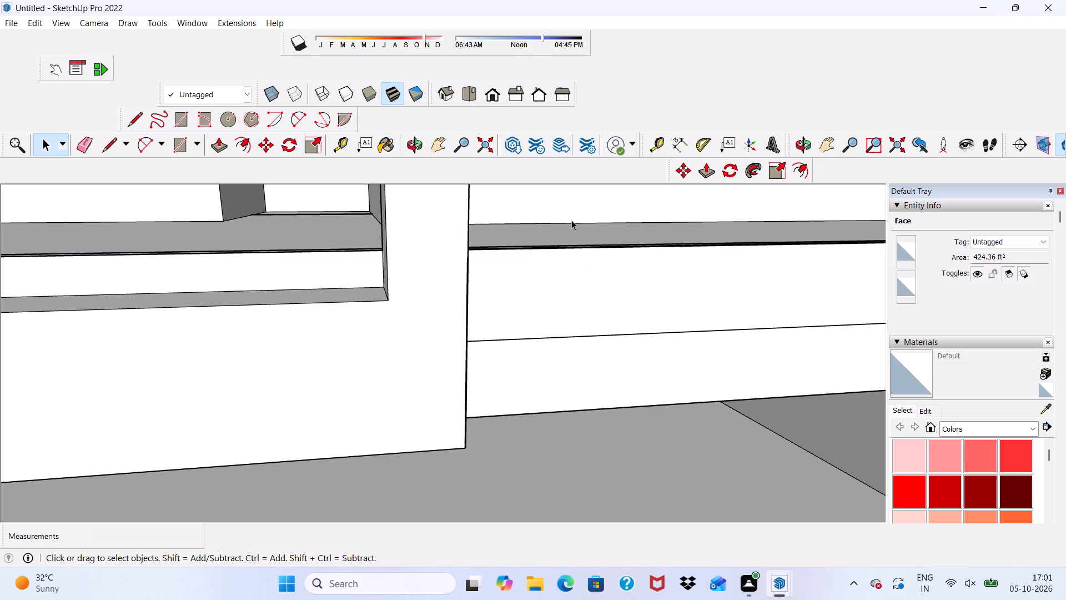
# Erase the horizontal edge across the slab band beneath the new opening beside the projecting frame.
pyautogui.scroll(-8, 571, 220)
pyautogui.moveTo(522, 267); pyautogui.dragTo(338, 249, button='middle')
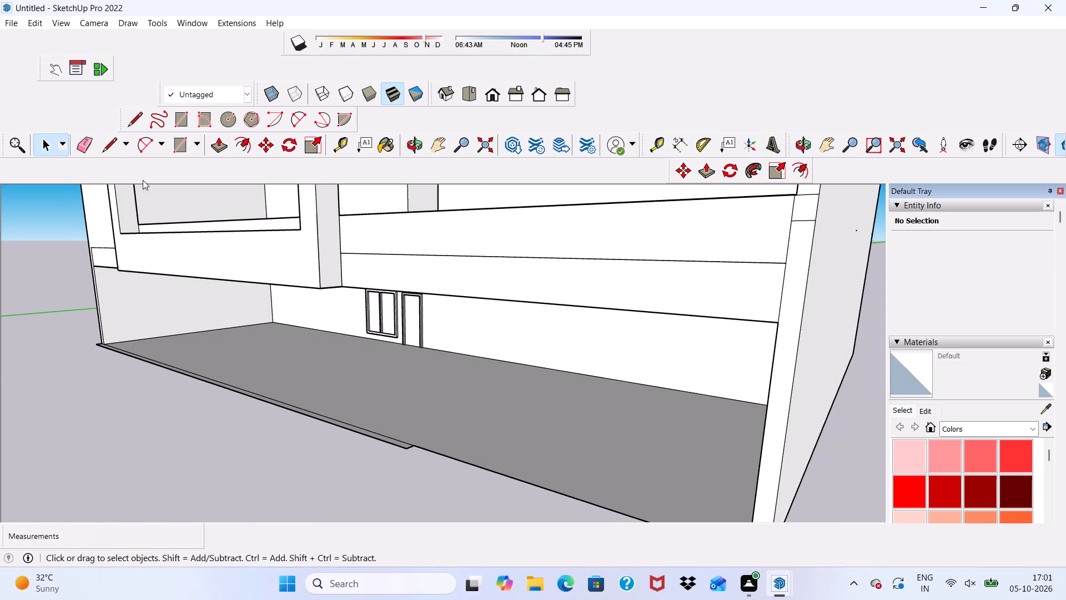
pyautogui.click(84, 137)
pyautogui.scroll(2, 334, 226)
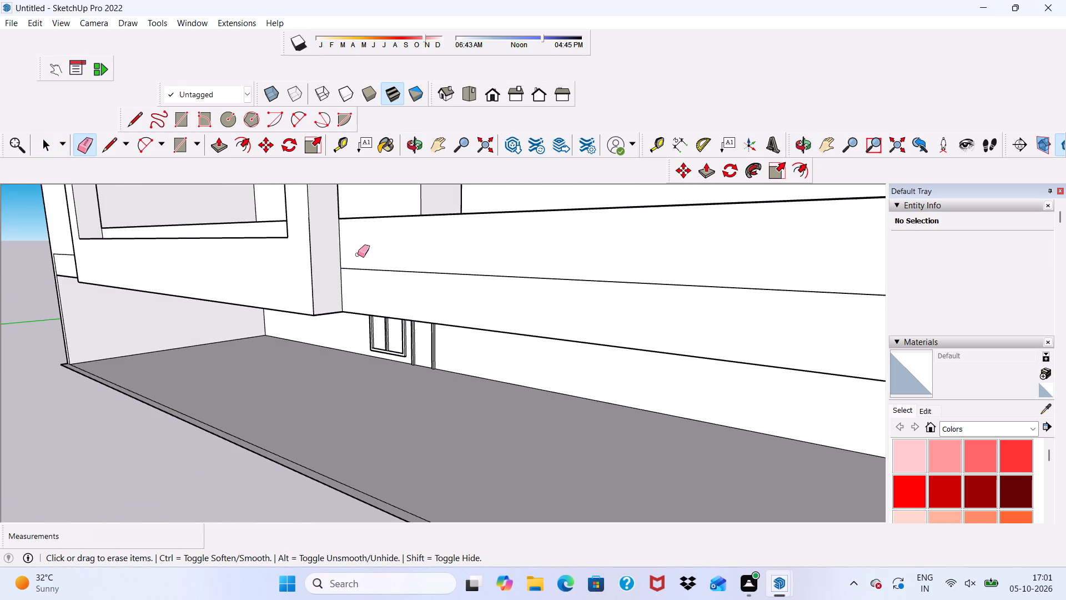
pyautogui.moveTo(358, 254); pyautogui.dragTo(369, 287)
pyautogui.scroll(-6, 309, 286)
# Erase the short leftover edges on the front end of the right side wall, beside the slab band.
pyautogui.moveTo(303, 303); pyautogui.dragTo(419, 298, button='middle')
pyautogui.scroll(7, 843, 266)
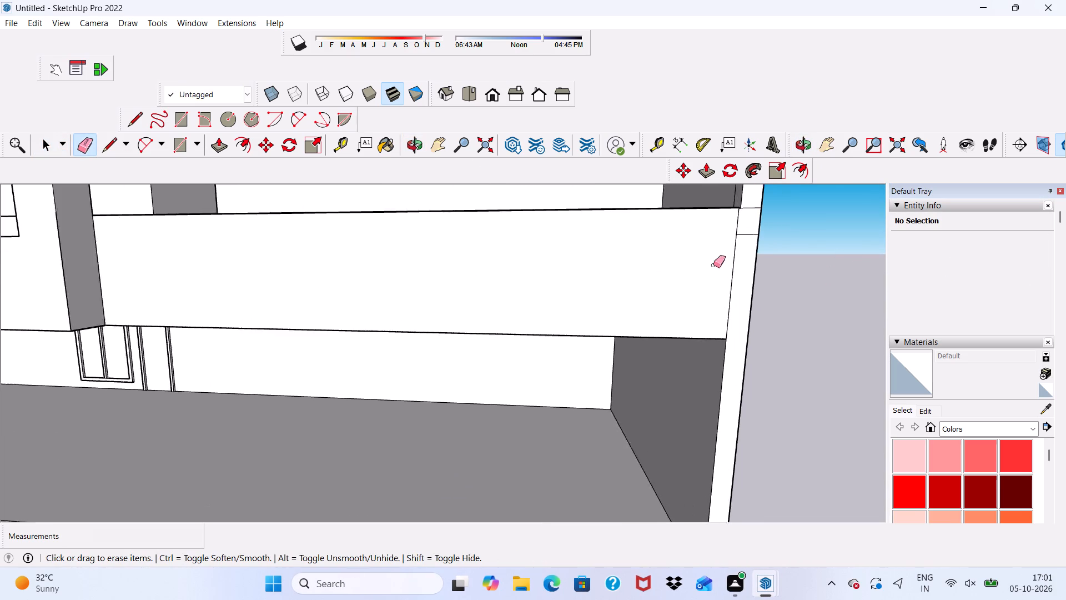
pyautogui.scroll(2, 713, 265)
pyautogui.moveTo(747, 230); pyautogui.dragTo(749, 236)
pyautogui.moveTo(752, 194); pyautogui.dragTo(752, 202)
pyautogui.scroll(-2, 716, 234)
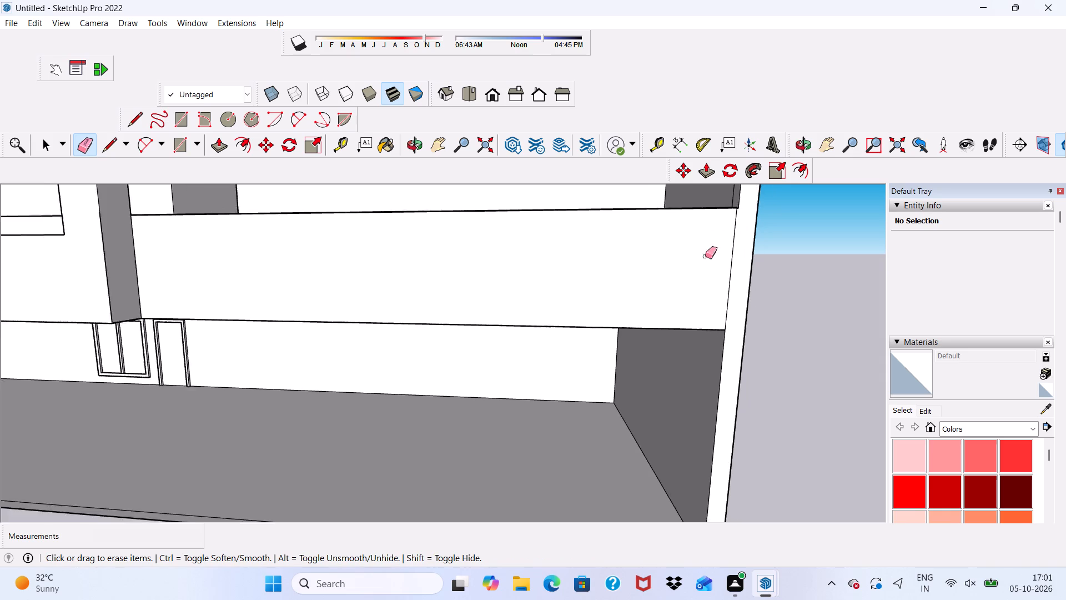
# Examine the whole front elevation, including the projecting frame, the open right bay and the slab band.
pyautogui.scroll(-2, 705, 256)
pyautogui.moveTo(701, 276); pyautogui.dragTo(731, 238, button='middle')
pyautogui.scroll(-10, 536, 279)
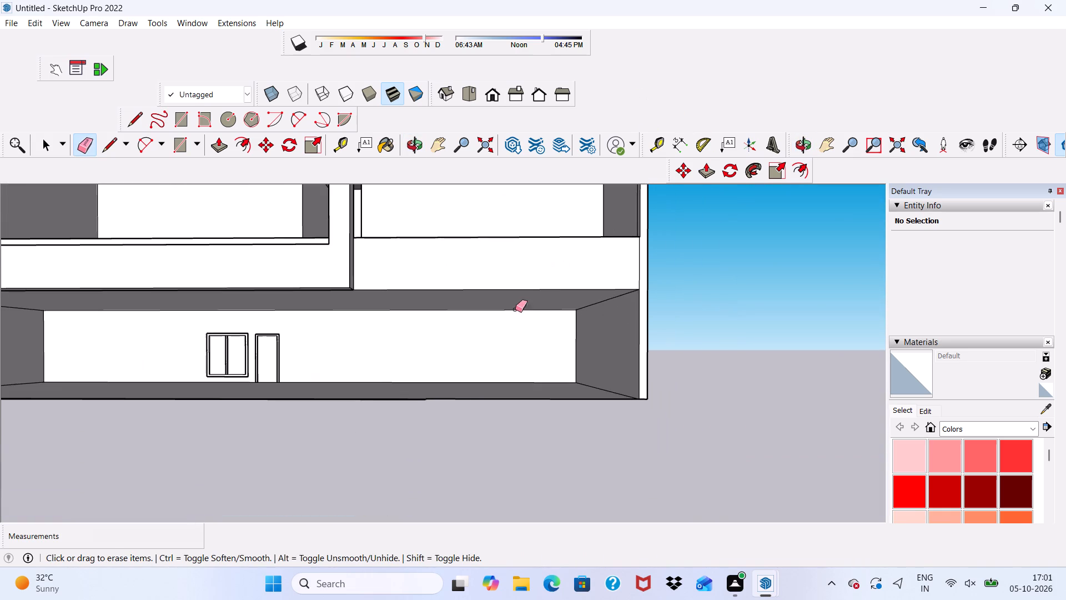
pyautogui.press('space')
pyautogui.scroll(-4, 366, 312)
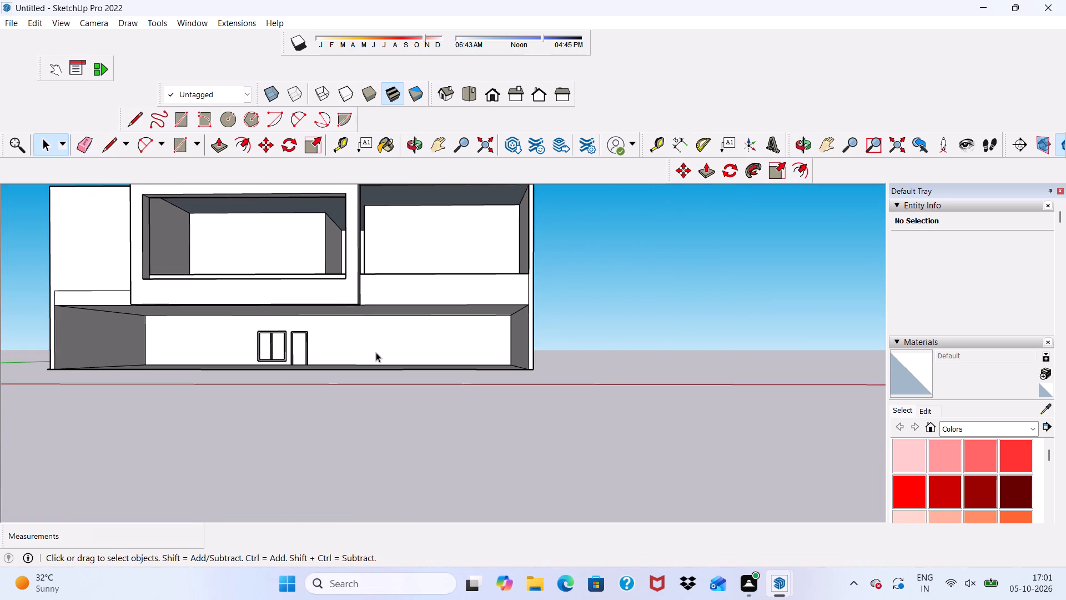
pyautogui.scroll(-2, 364, 338)
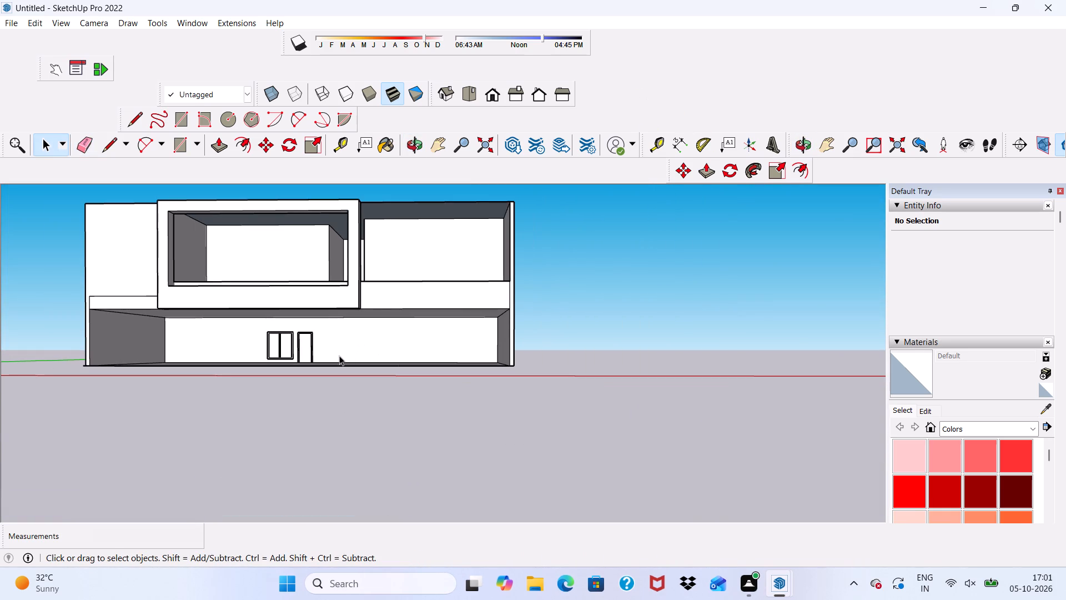
# Erase the slab band's top edge and short end edge on the front wall left of the projecting frame.
pyautogui.moveTo(339, 356); pyautogui.dragTo(363, 352, button='middle')
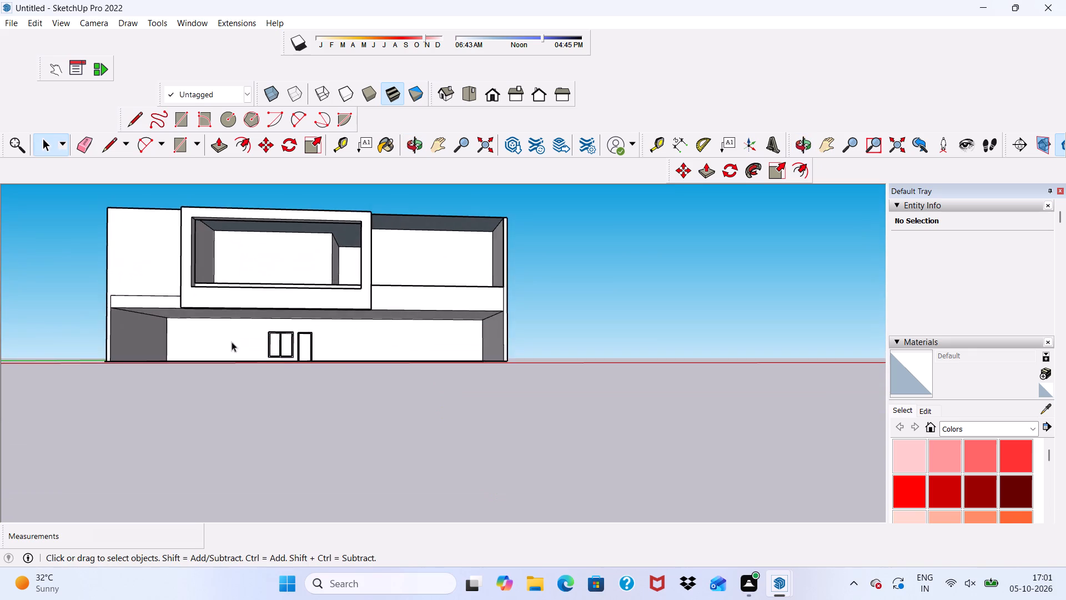
pyautogui.scroll(14, 142, 289)
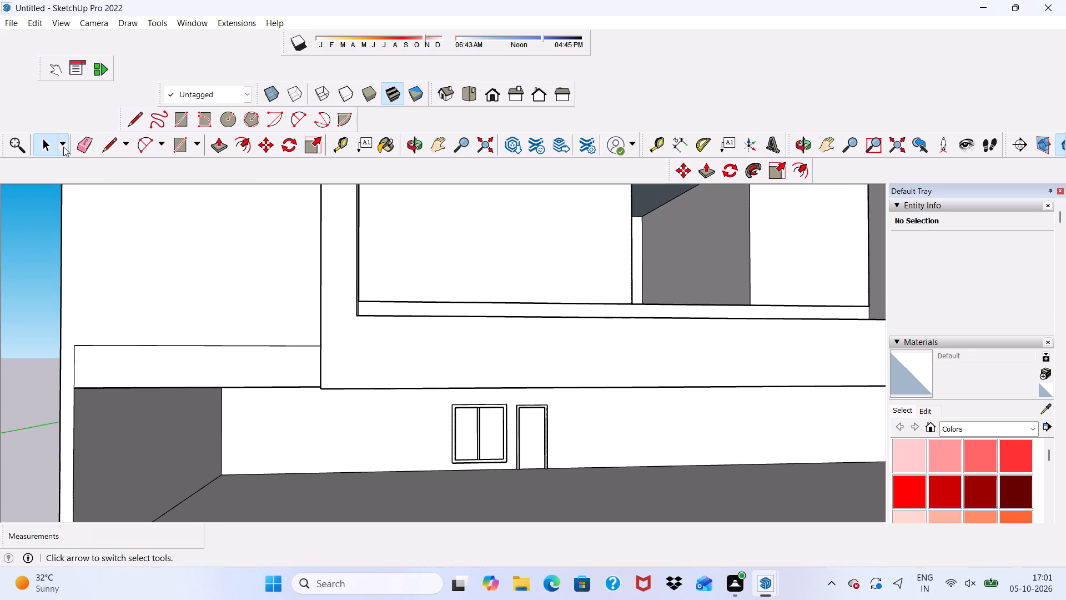
pyautogui.click(81, 142)
pyautogui.moveTo(151, 338); pyautogui.dragTo(160, 352)
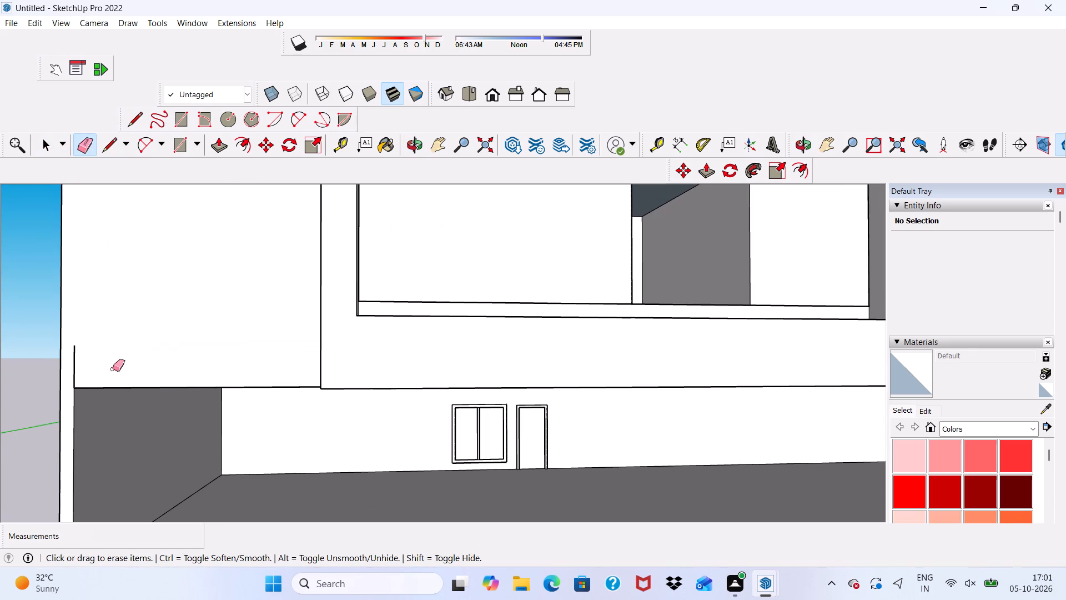
pyautogui.moveTo(79, 366); pyautogui.dragTo(74, 363)
pyautogui.scroll(-5, 82, 352)
pyautogui.moveTo(225, 362); pyautogui.dragTo(298, 242, button='middle')
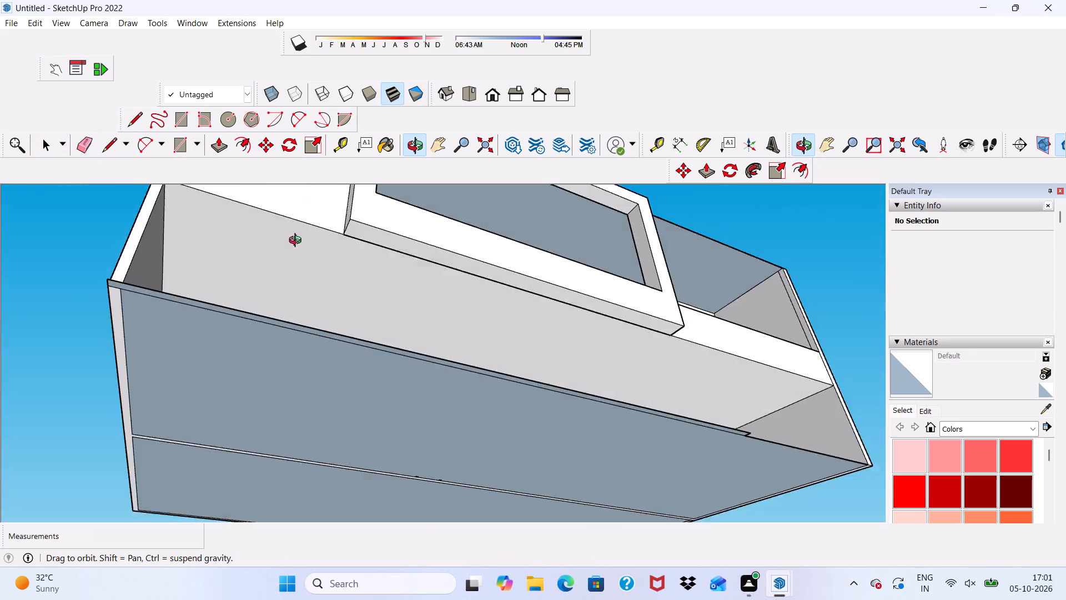
pyautogui.moveTo(298, 242); pyautogui.dragTo(127, 404, button='middle')
pyautogui.moveTo(140, 406); pyautogui.dragTo(154, 401, button='middle')
pyautogui.scroll(2, 248, 346)
pyautogui.scroll(-4, 255, 343)
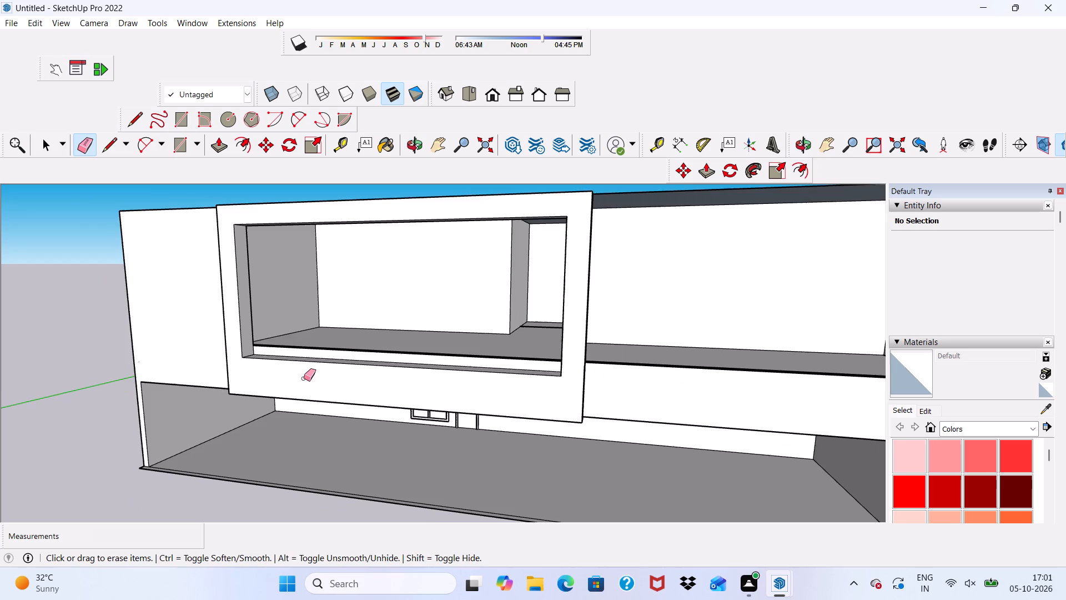
pyautogui.press('space')
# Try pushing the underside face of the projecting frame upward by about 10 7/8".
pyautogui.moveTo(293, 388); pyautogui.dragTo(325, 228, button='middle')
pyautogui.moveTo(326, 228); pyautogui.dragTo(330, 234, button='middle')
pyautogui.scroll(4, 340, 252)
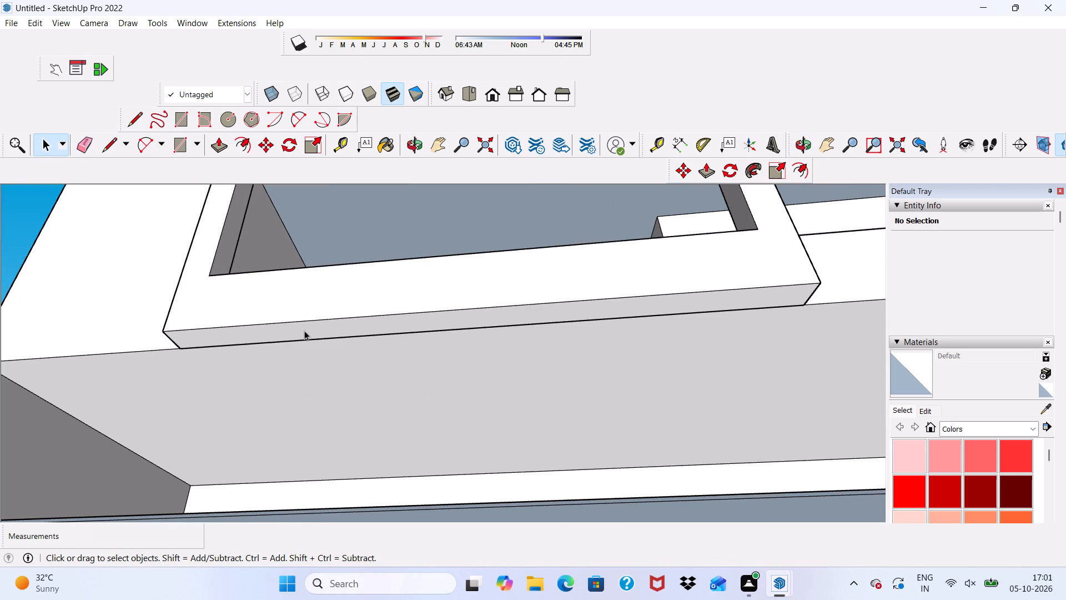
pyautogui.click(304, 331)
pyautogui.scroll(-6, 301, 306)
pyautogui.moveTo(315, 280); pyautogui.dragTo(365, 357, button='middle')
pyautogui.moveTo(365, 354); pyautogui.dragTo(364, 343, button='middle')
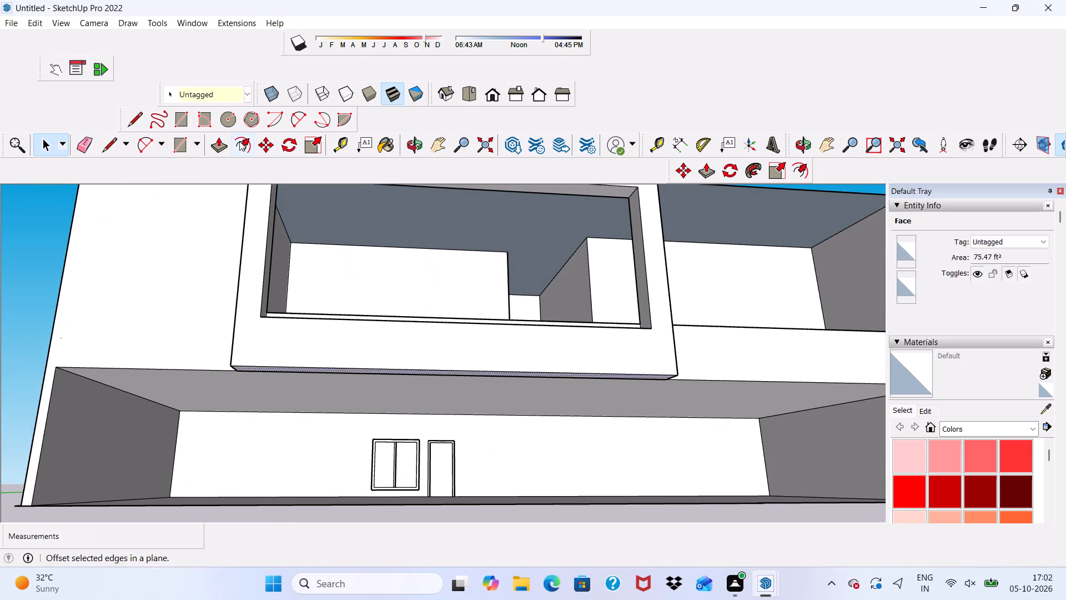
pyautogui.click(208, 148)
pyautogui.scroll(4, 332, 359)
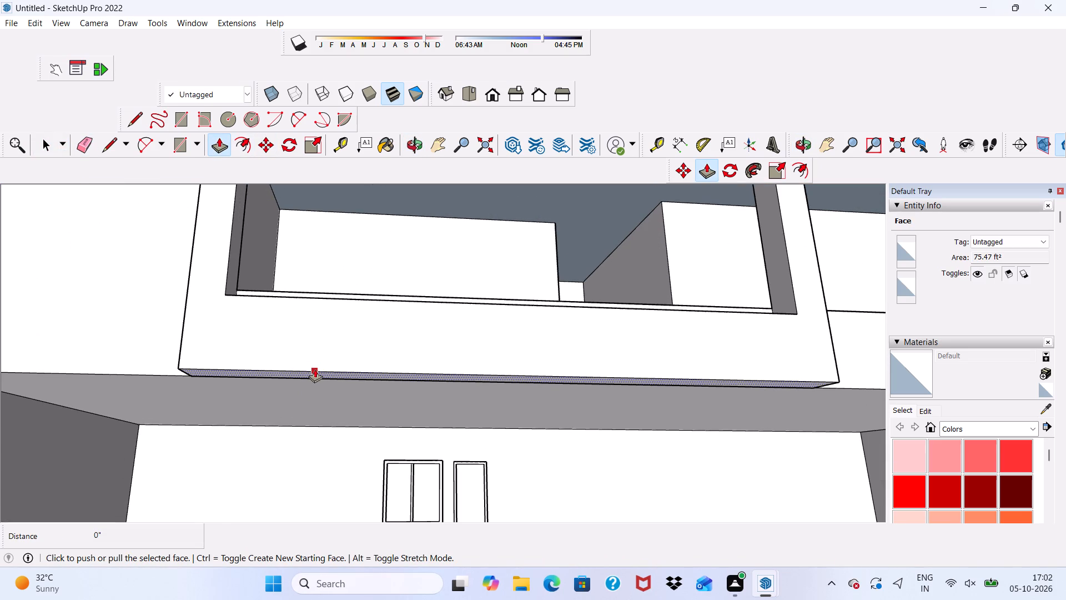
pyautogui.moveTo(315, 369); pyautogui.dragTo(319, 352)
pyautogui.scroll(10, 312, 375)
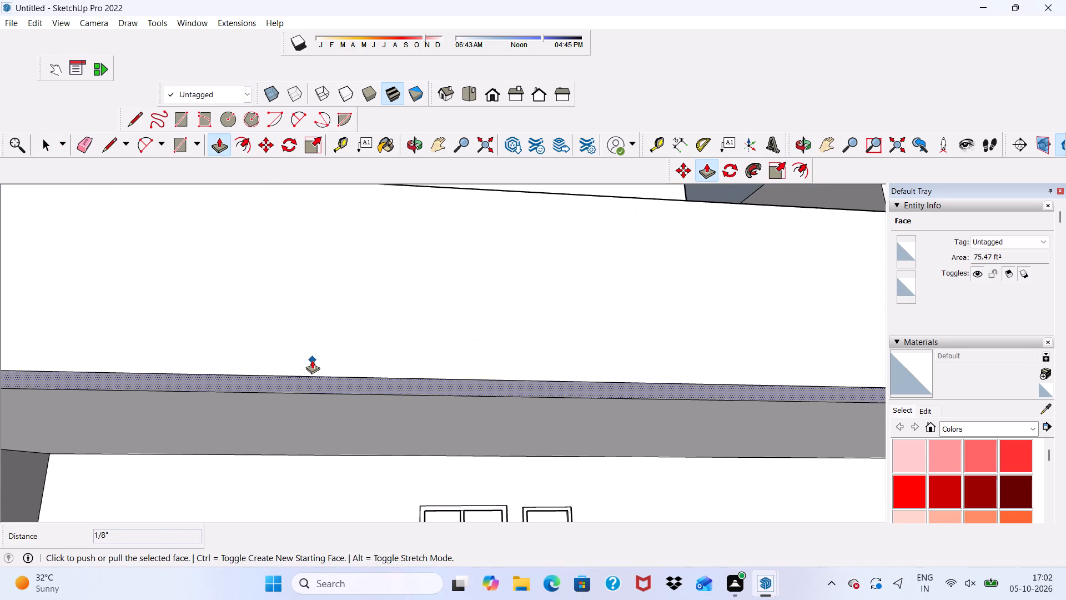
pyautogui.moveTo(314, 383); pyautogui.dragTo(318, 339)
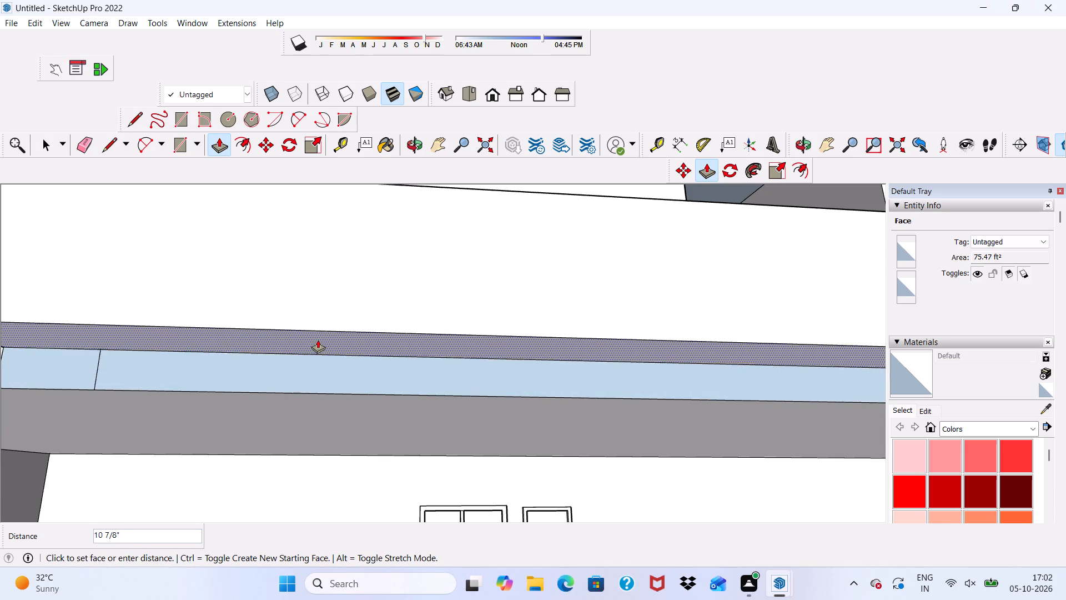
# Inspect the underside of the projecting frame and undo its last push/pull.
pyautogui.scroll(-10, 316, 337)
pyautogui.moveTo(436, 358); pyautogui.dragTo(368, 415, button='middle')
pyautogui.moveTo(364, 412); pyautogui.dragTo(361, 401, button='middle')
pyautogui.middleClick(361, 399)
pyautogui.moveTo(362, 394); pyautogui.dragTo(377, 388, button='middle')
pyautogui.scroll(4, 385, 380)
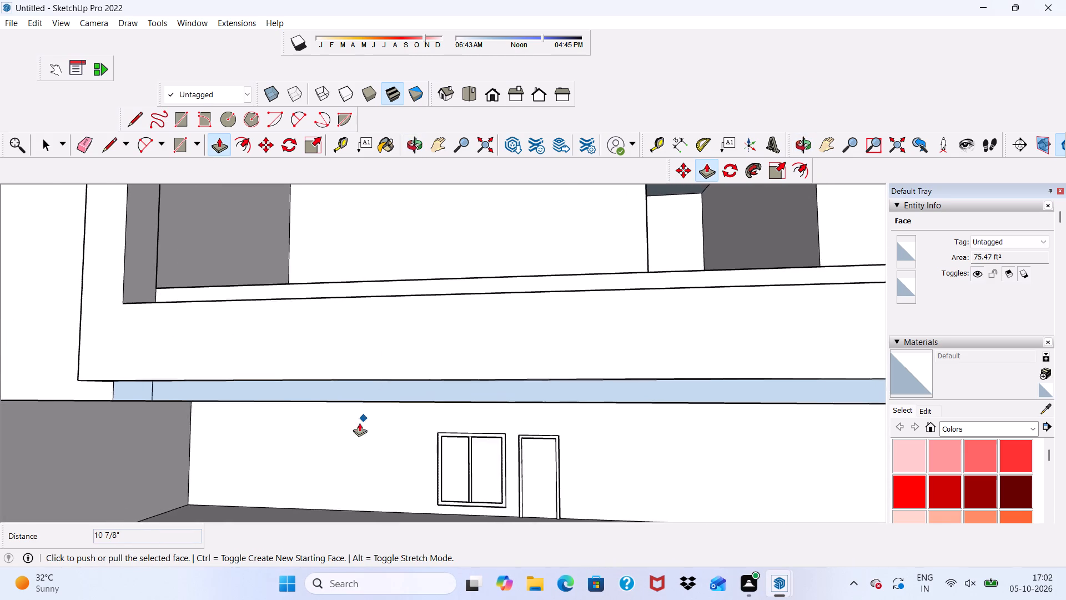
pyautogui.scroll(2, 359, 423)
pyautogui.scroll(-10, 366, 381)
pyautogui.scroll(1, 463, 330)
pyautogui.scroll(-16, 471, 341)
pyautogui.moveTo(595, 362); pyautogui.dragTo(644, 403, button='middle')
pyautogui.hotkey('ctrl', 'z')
# Draw a rectangle about 37' 9" long across the projecting frame's top, separating it from the roof behind.
pyautogui.scroll(2, 600, 354)
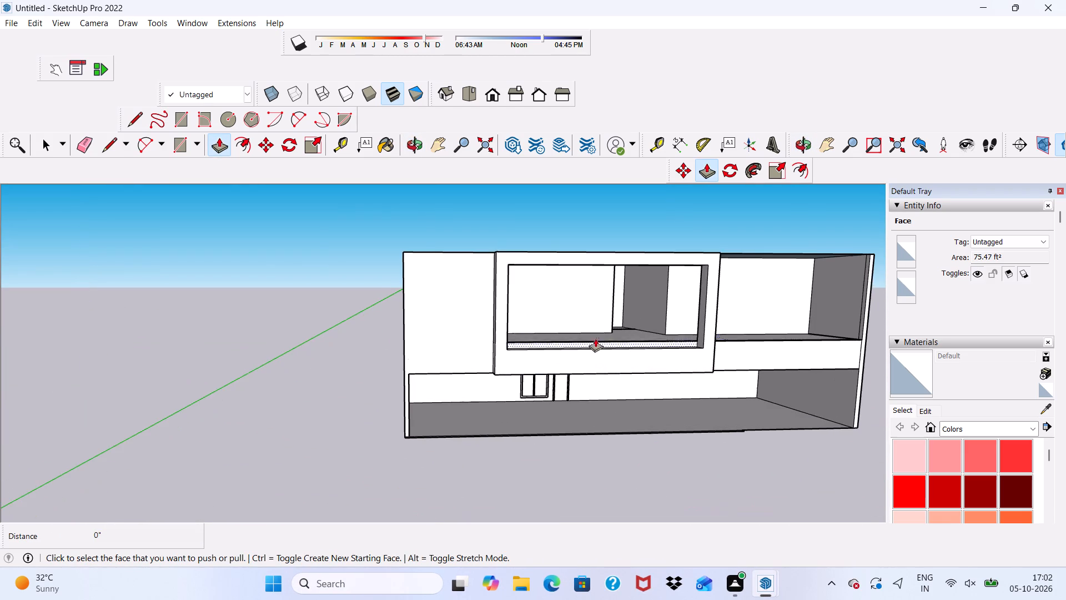
pyautogui.scroll(4, 570, 283)
pyautogui.moveTo(525, 232); pyautogui.dragTo(356, 349, button='middle')
pyautogui.scroll(5, 354, 351)
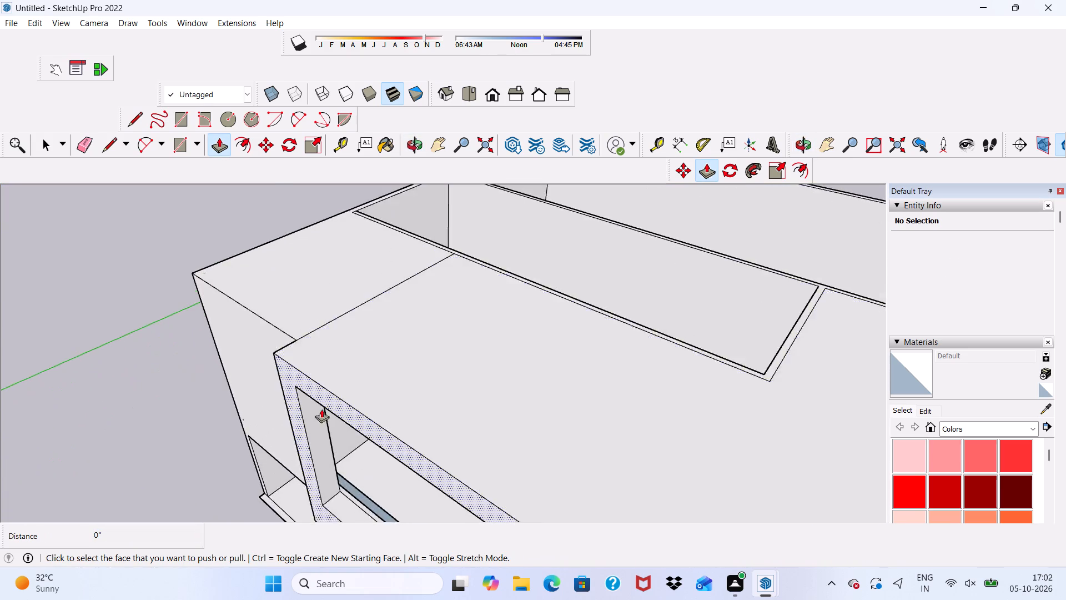
pyautogui.scroll(4, 321, 409)
pyautogui.press('space')
pyautogui.scroll(1, 230, 143)
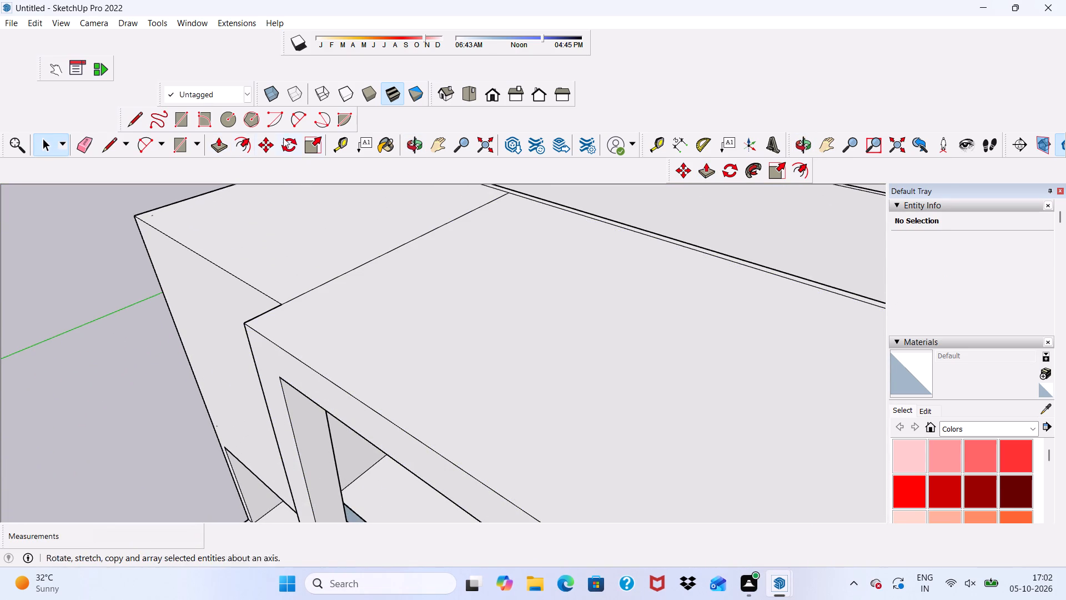
pyautogui.scroll(-13, 208, 140)
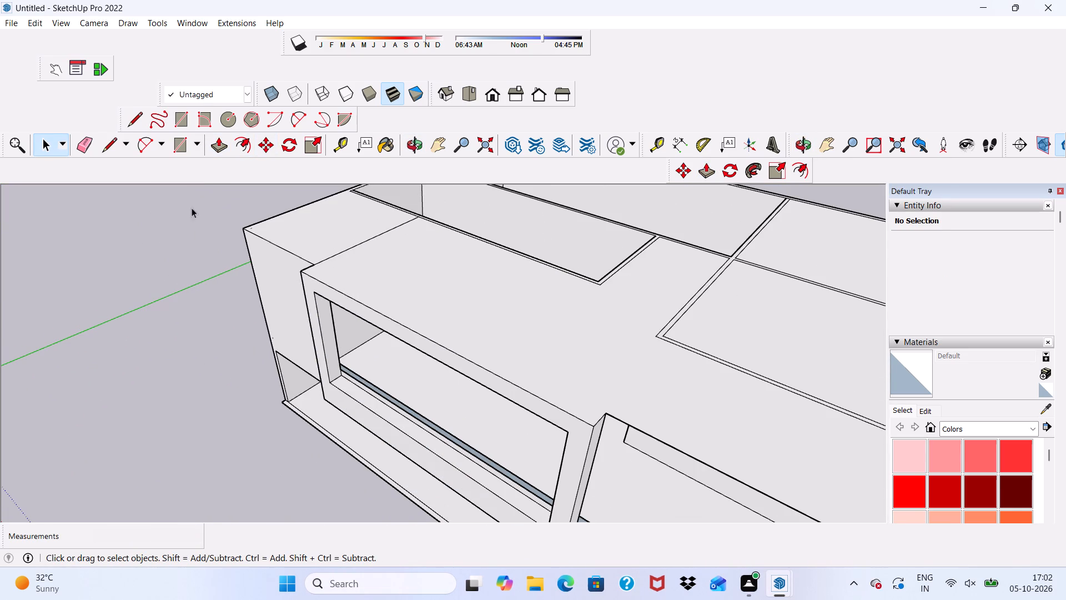
pyautogui.click(180, 138)
pyautogui.scroll(3, 340, 270)
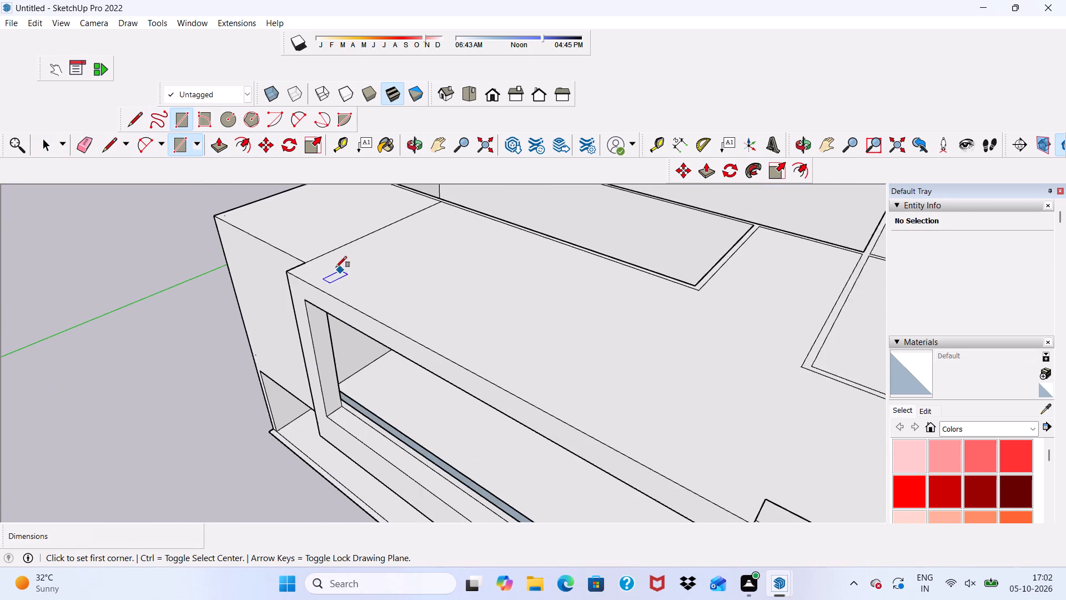
pyautogui.scroll(4, 336, 267)
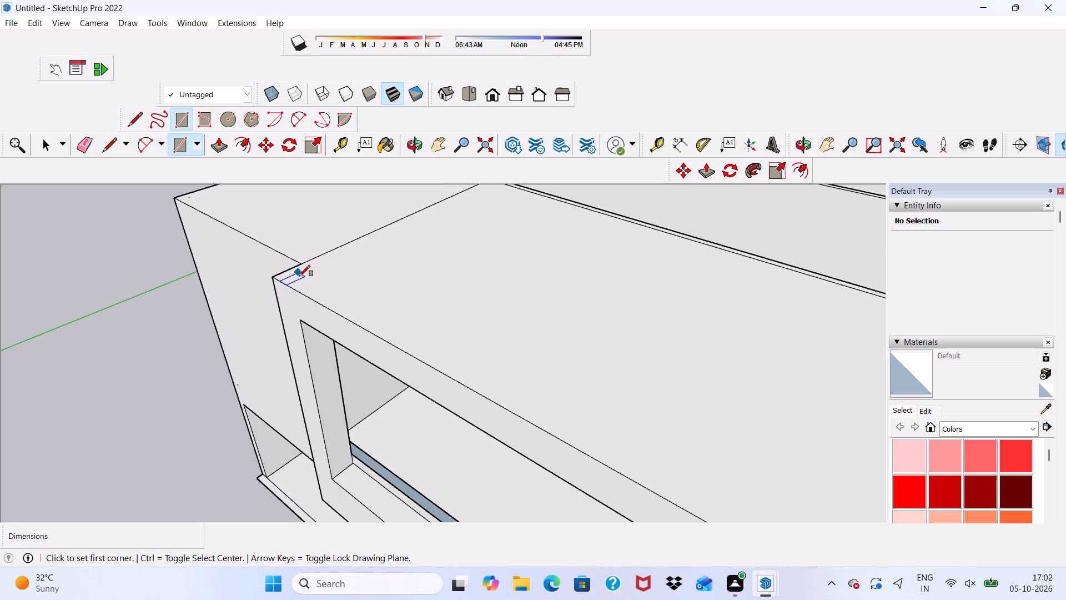
pyautogui.scroll(2, 303, 278)
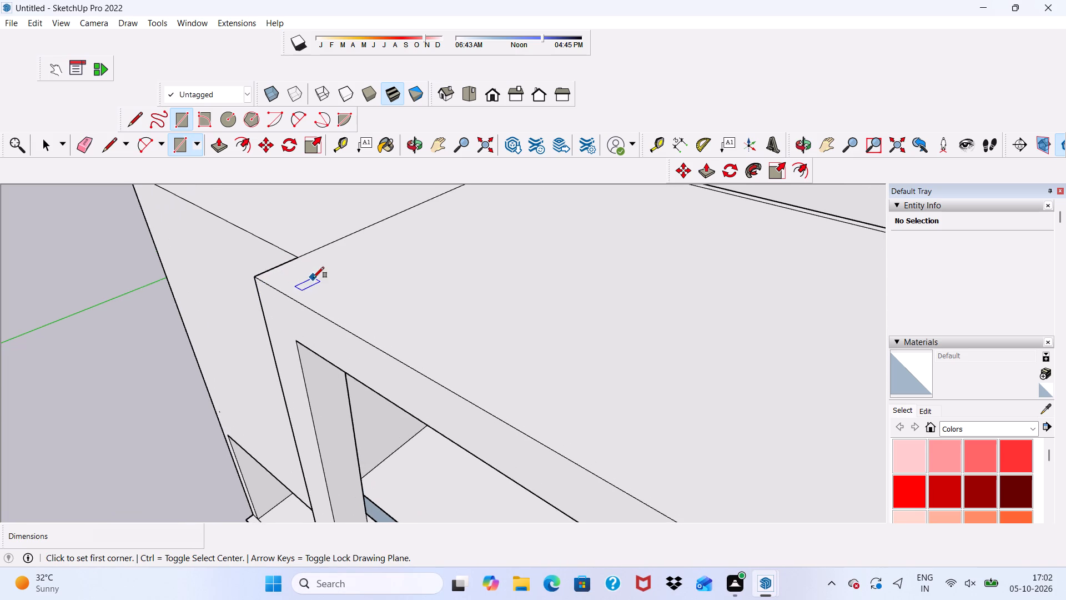
pyautogui.scroll(3, 313, 278)
pyautogui.scroll(-2, 319, 264)
pyautogui.scroll(5, 317, 260)
pyautogui.scroll(2, 256, 271)
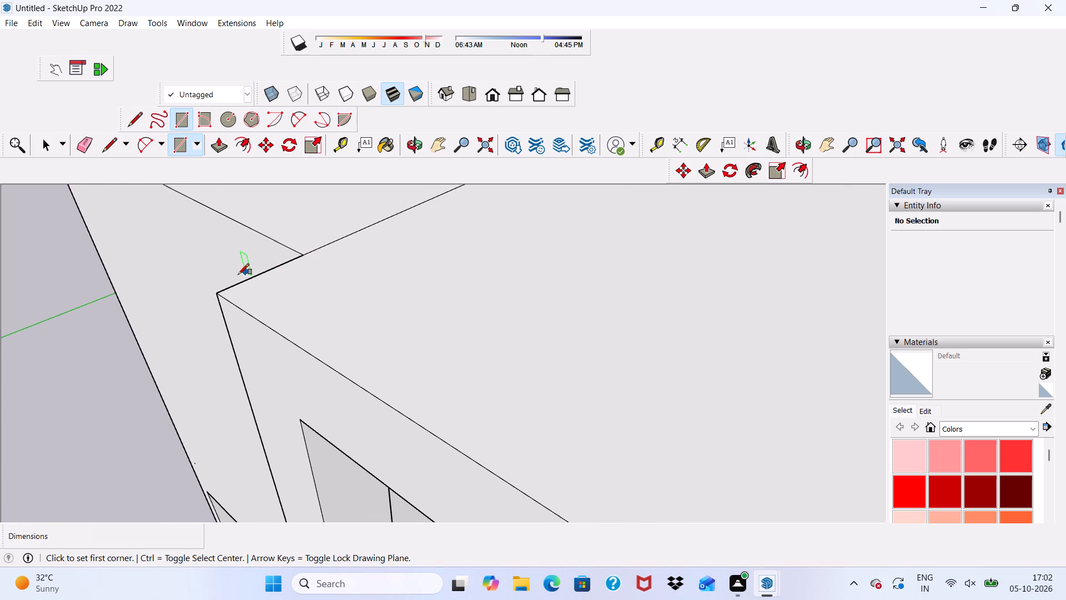
pyautogui.click(218, 295)
pyautogui.scroll(-4, 303, 326)
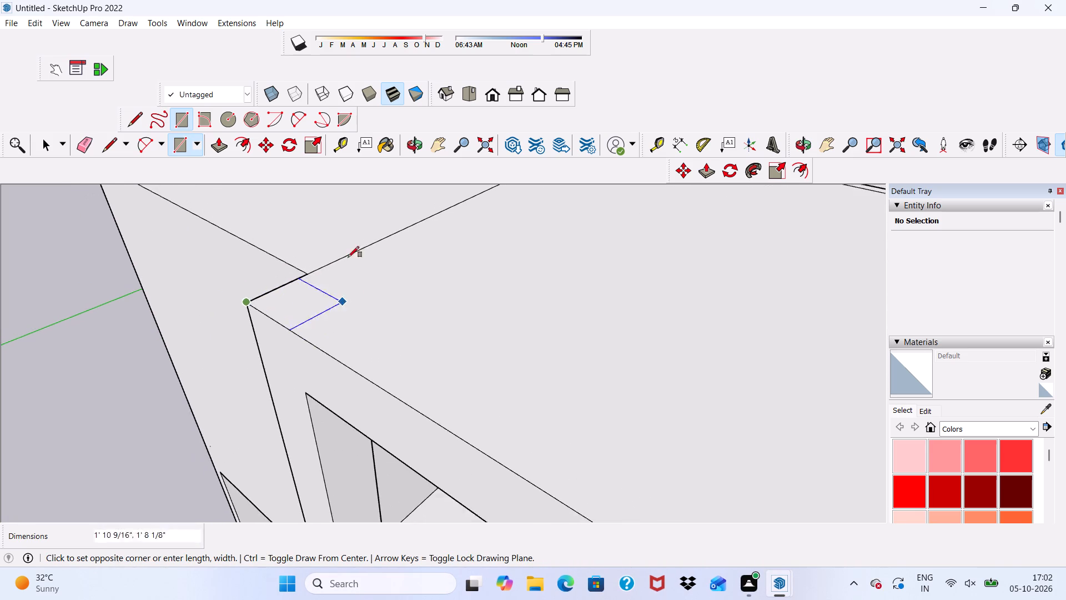
pyautogui.scroll(-11, 348, 257)
pyautogui.scroll(1, 389, 262)
pyautogui.scroll(-6, 415, 297)
pyautogui.scroll(2, 695, 413)
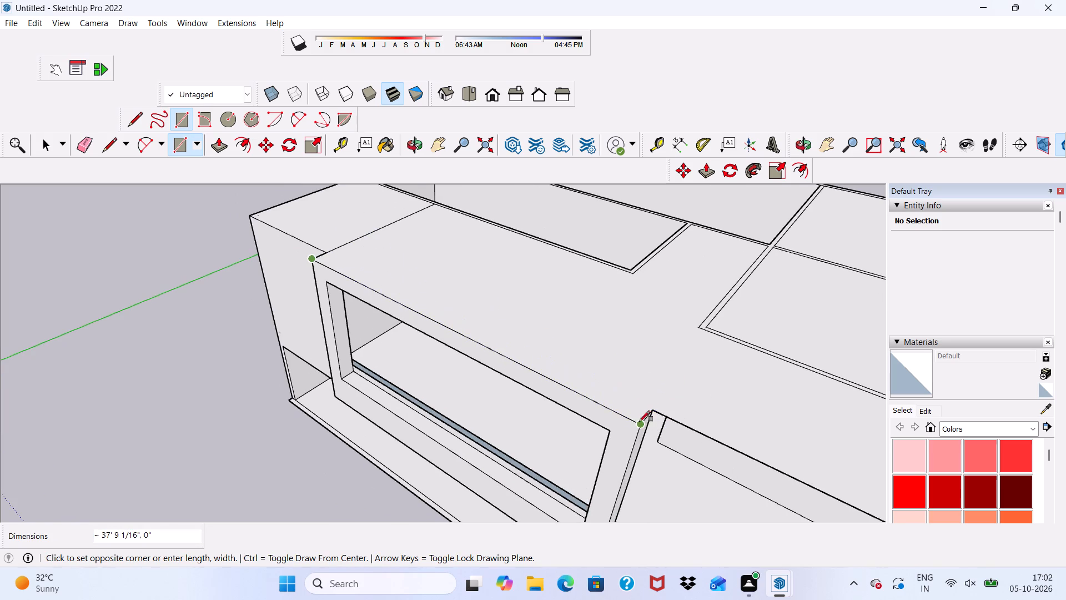
pyautogui.scroll(1, 651, 414)
pyautogui.click(649, 414)
pyautogui.scroll(4, 464, 319)
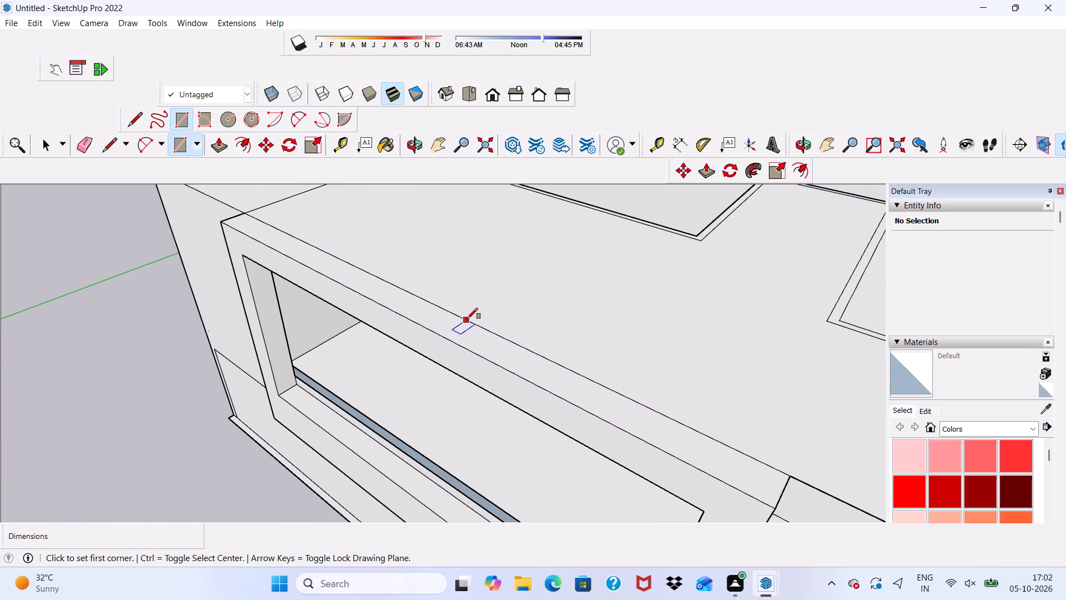
pyautogui.press('space')
# Push/pull the exposed strip face at the upper floor's front edge, behind the frame opening, by about 5' 2".
pyautogui.click(451, 328)
pyautogui.scroll(-2, 130, 149)
pyautogui.moveTo(367, 467); pyautogui.dragTo(384, 466, button='middle')
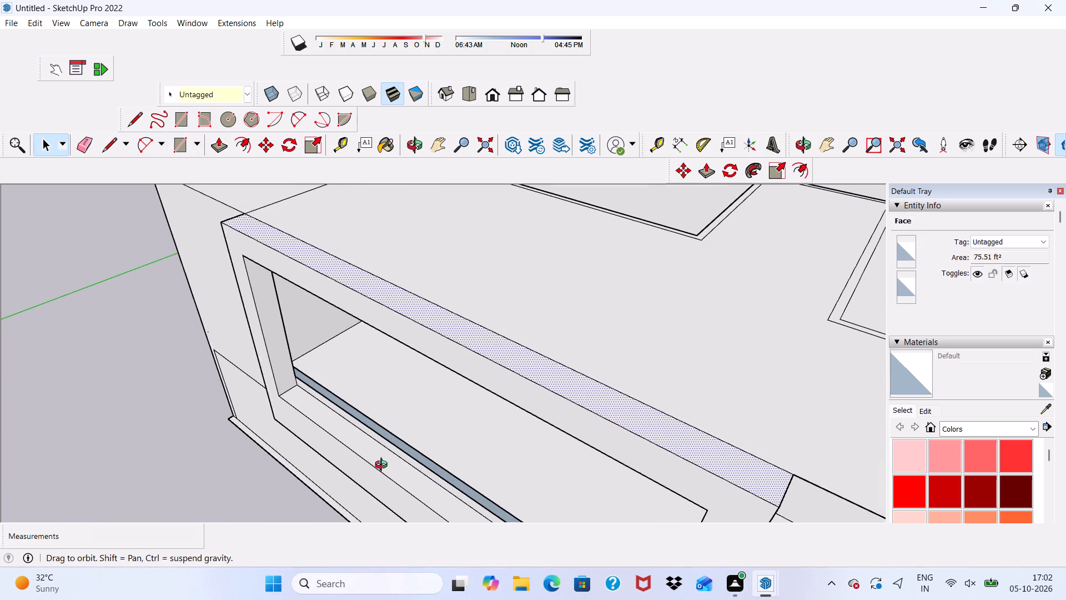
pyautogui.moveTo(384, 466); pyautogui.dragTo(471, 402, button='middle')
pyautogui.scroll(19, 471, 402)
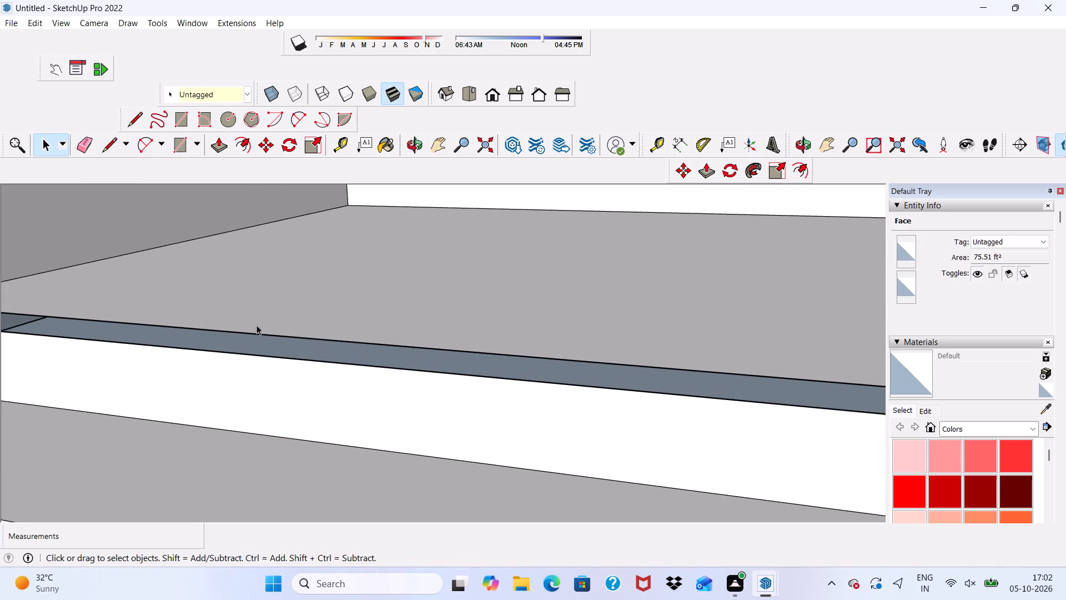
pyautogui.scroll(1, 257, 325)
pyautogui.click(252, 341)
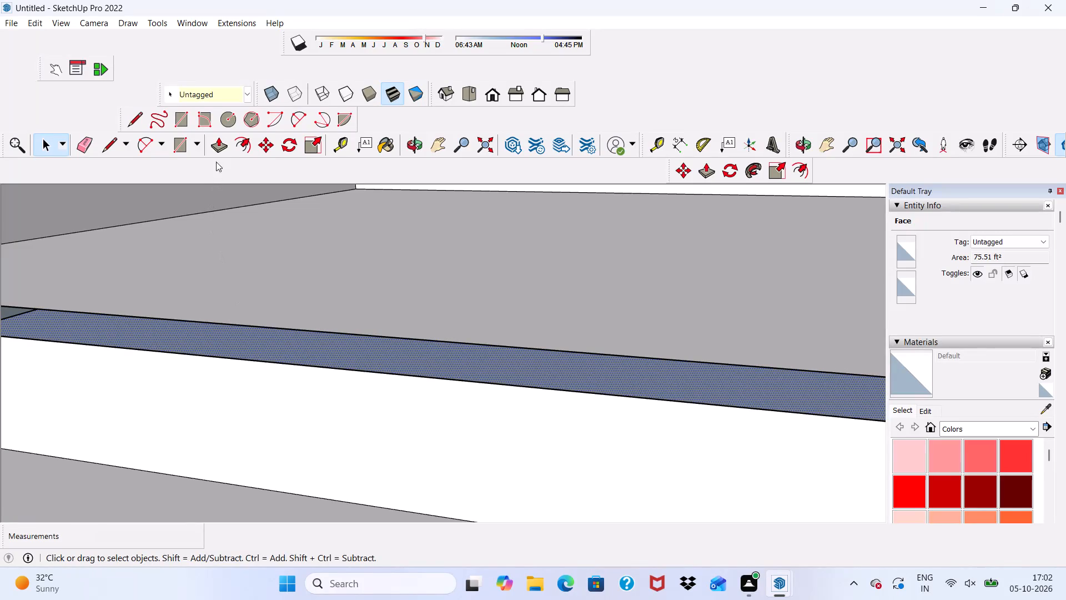
pyautogui.click(219, 142)
pyautogui.keyDown('ctrl'); pyautogui.scroll(1, 247, 337); pyautogui.keyUp('ctrl')
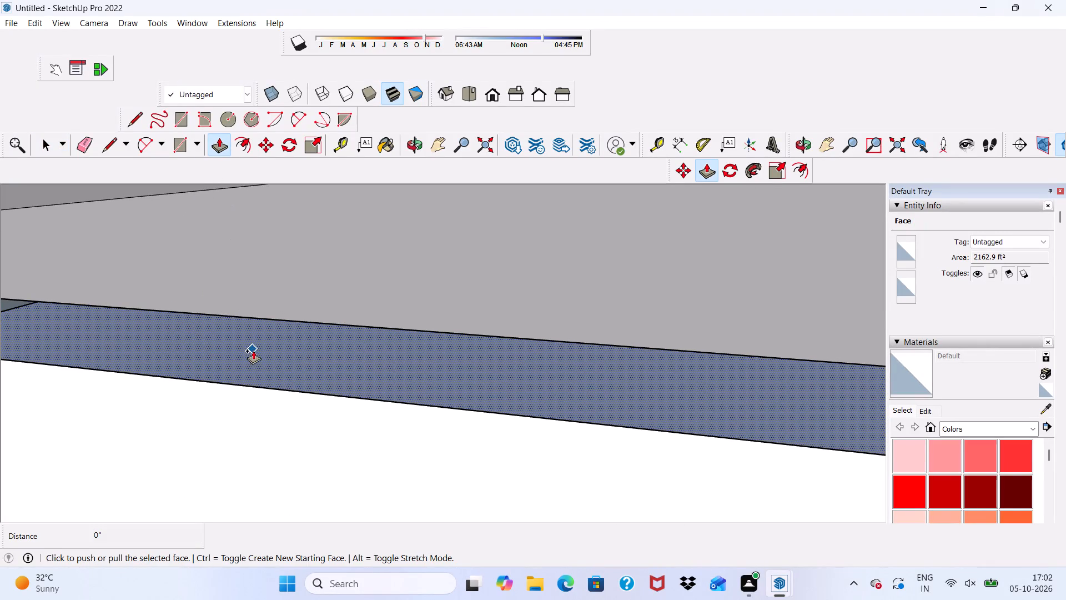
pyautogui.click(253, 352)
pyautogui.click(265, 298)
pyautogui.scroll(-1, 258, 313)
pyautogui.scroll(1, 268, 334)
pyautogui.scroll(-10, 271, 343)
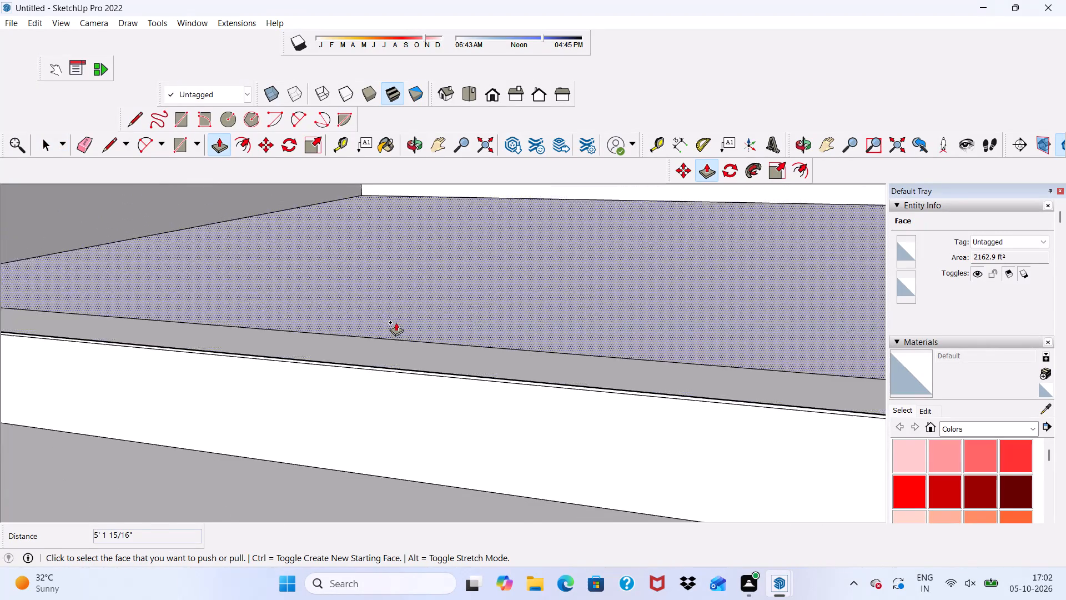
pyautogui.scroll(-2, 396, 322)
pyautogui.moveTo(438, 383); pyautogui.dragTo(416, 398, button='middle')
pyautogui.press('space')
# Raise the strip face on top of the projecting frame by about 9 11/16".
pyautogui.scroll(-11, 379, 365)
pyautogui.scroll(2, 360, 383)
pyautogui.scroll(-5, 370, 398)
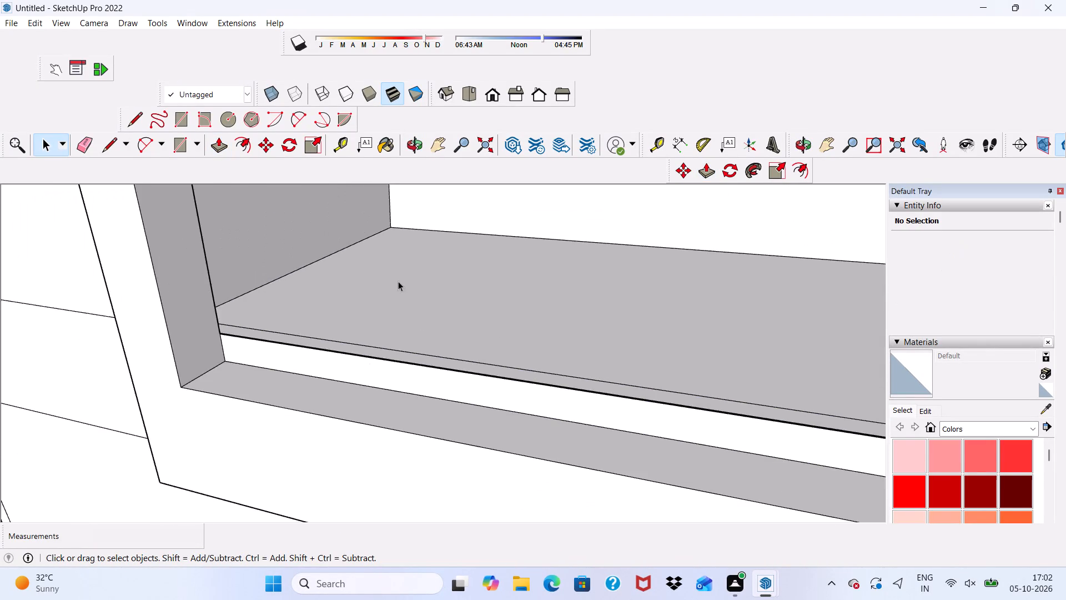
pyautogui.scroll(-10, 398, 281)
pyautogui.moveTo(412, 363); pyautogui.dragTo(336, 450, button='middle')
pyautogui.scroll(4, 384, 297)
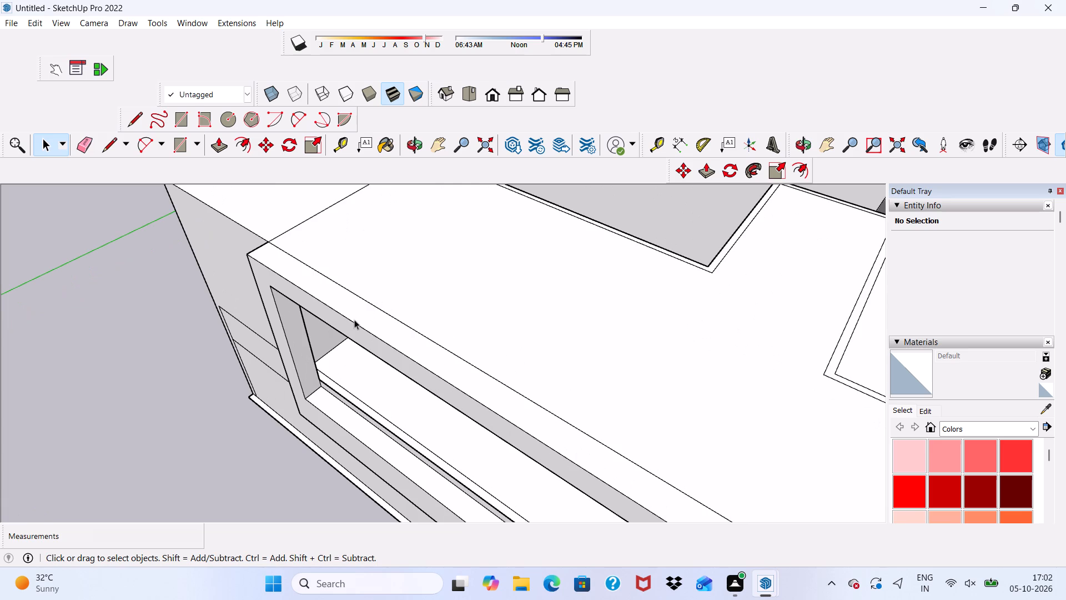
pyautogui.click(357, 316)
pyautogui.click(214, 138)
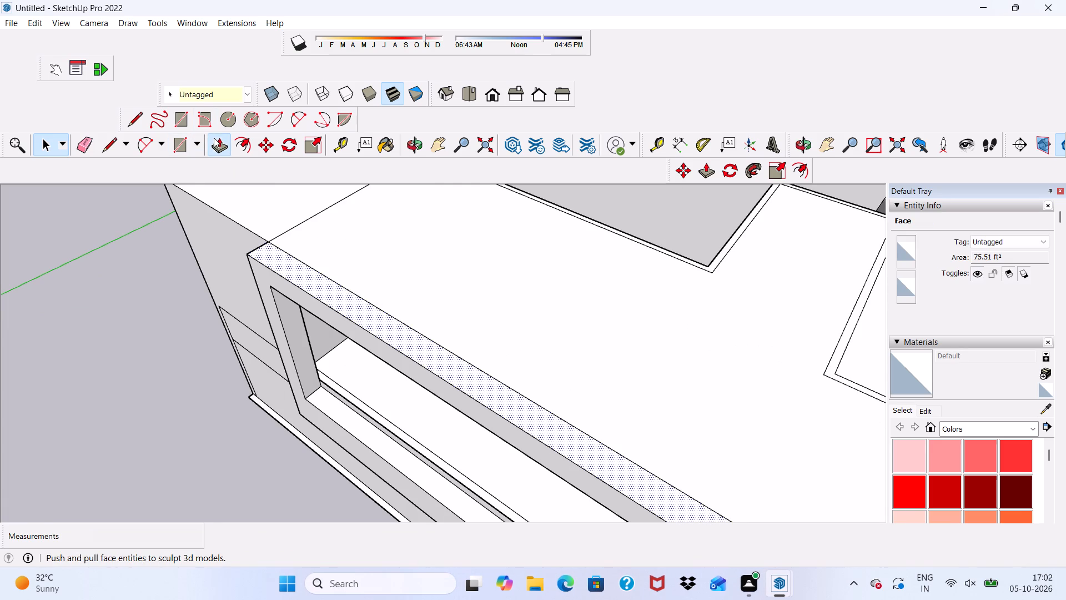
pyautogui.scroll(2, 354, 328)
pyautogui.moveTo(359, 306); pyautogui.dragTo(361, 294)
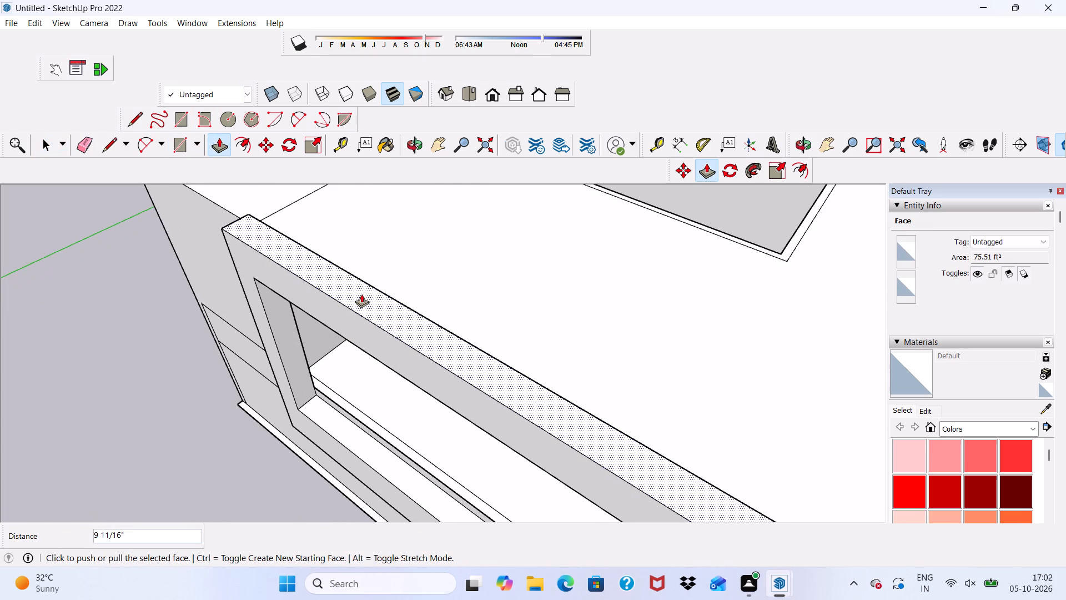
# Check the frame from the front and raise its top face by a further 1' 11" or so.
pyautogui.scroll(-3, 361, 294)
pyautogui.moveTo(373, 306); pyautogui.dragTo(471, 208, button='middle')
pyautogui.scroll(-4, 465, 211)
pyautogui.moveTo(467, 248); pyautogui.dragTo(521, 228, button='middle')
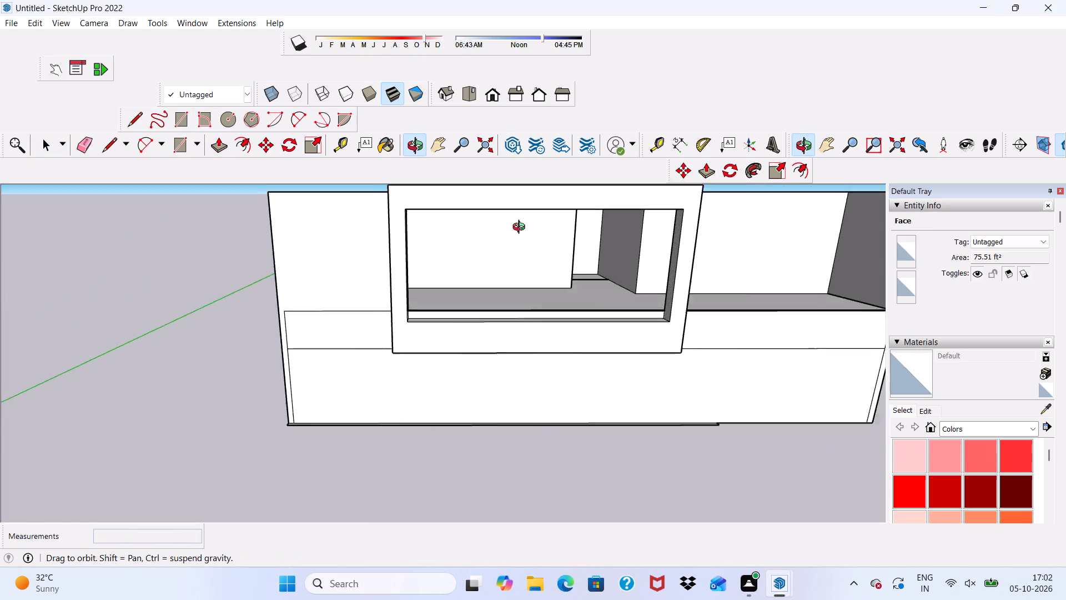
pyautogui.moveTo(521, 228); pyautogui.dragTo(340, 392, button='middle')
pyautogui.scroll(4, 361, 331)
pyautogui.moveTo(361, 321); pyautogui.dragTo(350, 307)
# Review the raised frame from the front and lower its top face by about 4 11/16".
pyautogui.scroll(-1, 324, 332)
pyautogui.scroll(1, 315, 351)
pyautogui.scroll(-2, 311, 357)
pyautogui.moveTo(348, 337); pyautogui.dragTo(490, 194, button='middle')
pyautogui.scroll(-4, 489, 224)
pyautogui.moveTo(518, 271); pyautogui.dragTo(524, 273, button='middle')
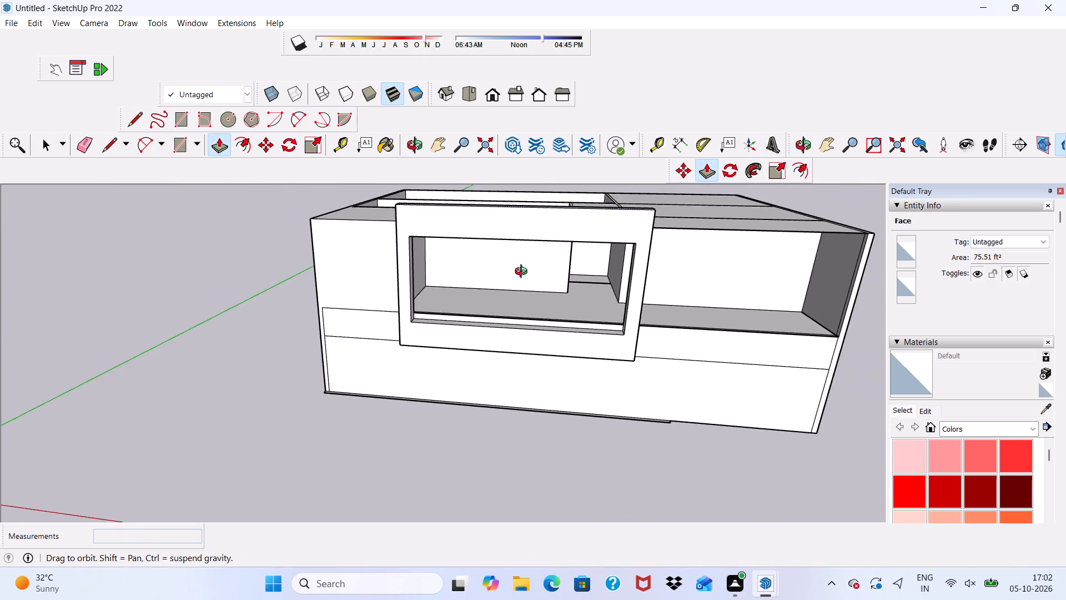
pyautogui.moveTo(524, 273); pyautogui.dragTo(359, 370, button='middle')
pyautogui.scroll(4, 380, 306)
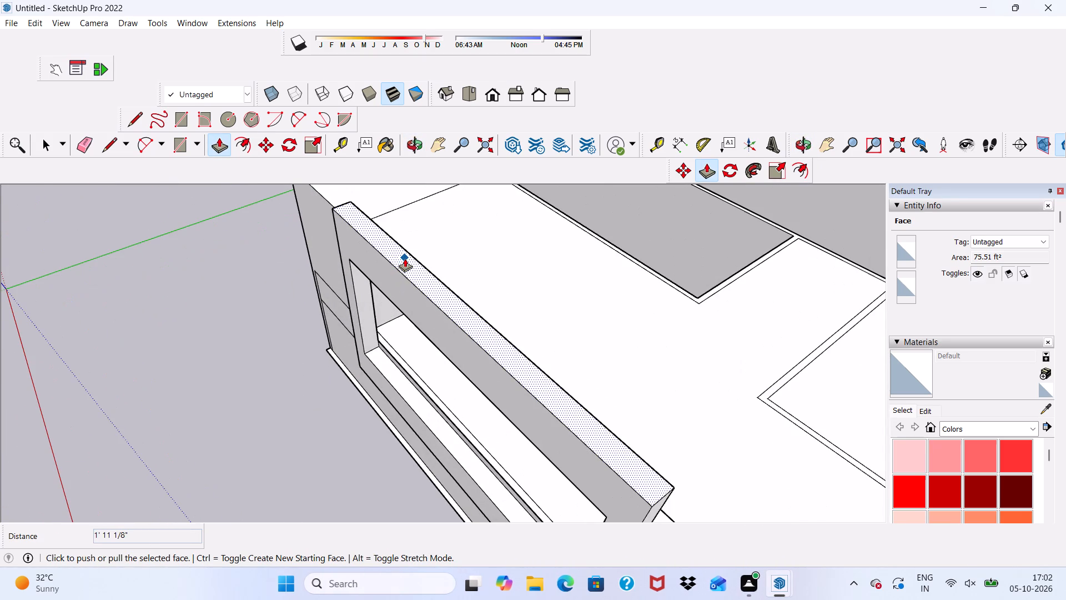
pyautogui.moveTo(405, 258); pyautogui.dragTo(394, 263)
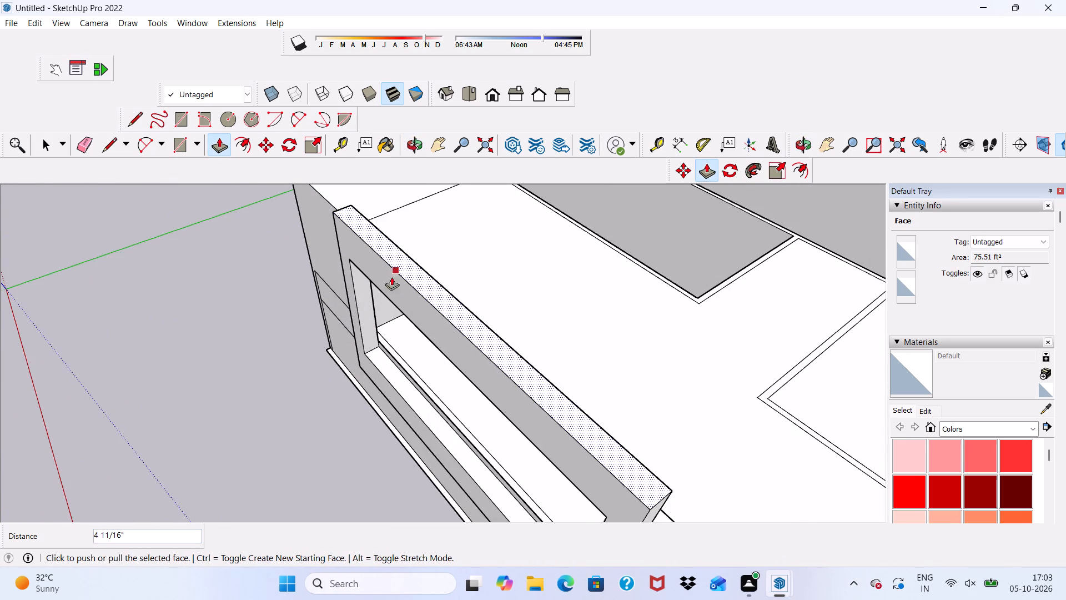
# Inspect the projecting frame's raised top, its opening and the roof behind it from the front and from above.
pyautogui.moveTo(378, 291); pyautogui.dragTo(517, 152, button='middle')
pyautogui.scroll(1, 651, 223)
pyautogui.scroll(-4, 655, 250)
pyautogui.moveTo(733, 301); pyautogui.dragTo(880, 288, button='middle')
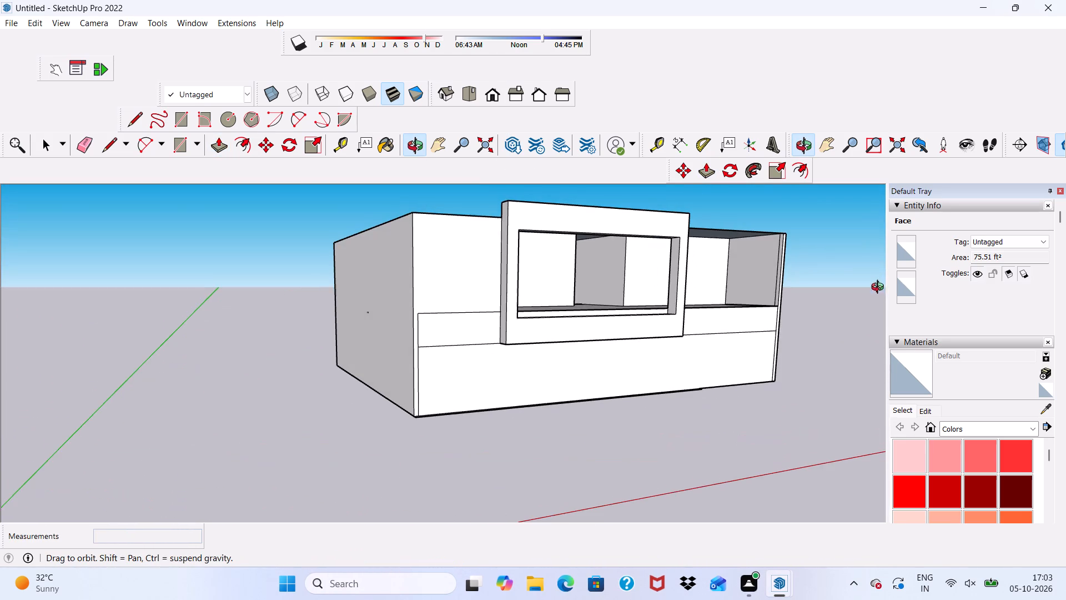
pyautogui.moveTo(880, 288); pyautogui.dragTo(880, 288, button='middle')
pyautogui.scroll(3, 622, 171)
pyautogui.moveTo(630, 228); pyautogui.dragTo(471, 337, button='middle')
pyautogui.scroll(8, 471, 337)
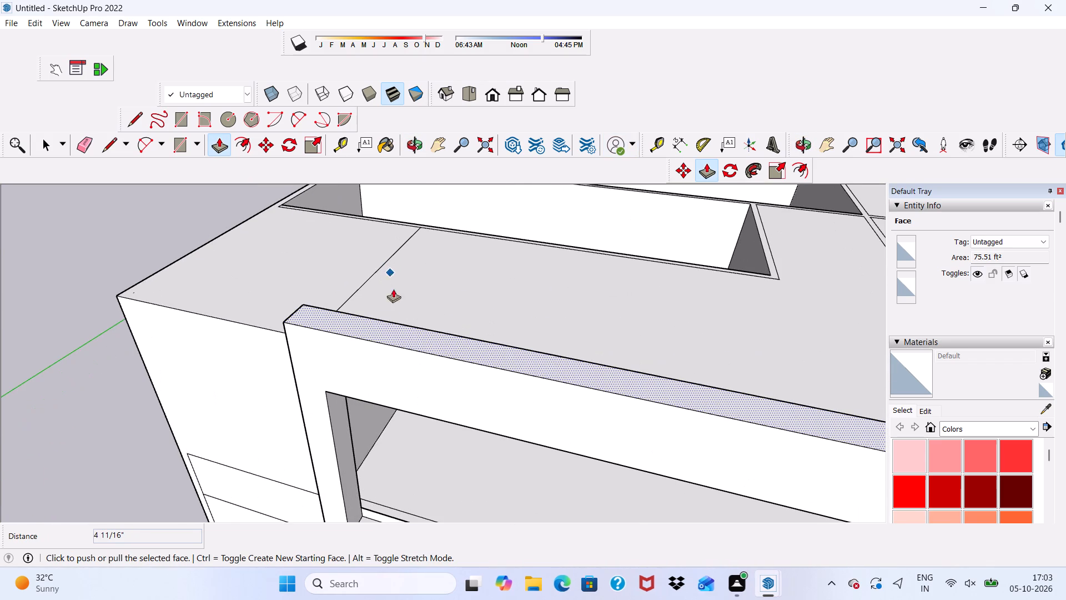
pyautogui.moveTo(389, 321); pyautogui.dragTo(394, 329)
pyautogui.scroll(-2, 361, 347)
pyautogui.moveTo(364, 352); pyautogui.dragTo(441, 271, button='middle')
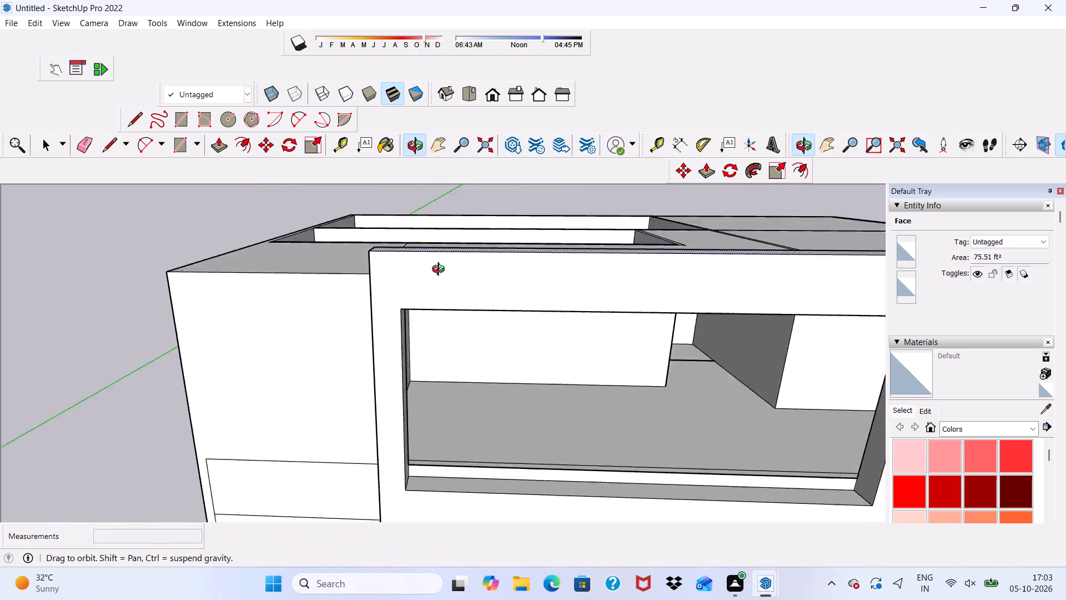
pyautogui.moveTo(441, 271); pyautogui.dragTo(497, 227, button='middle')
pyautogui.scroll(2, 707, 266)
pyautogui.scroll(4, 876, 294)
pyautogui.scroll(-1, 861, 303)
pyautogui.scroll(1, 857, 304)
pyautogui.scroll(-1, 857, 304)
pyautogui.press('space')
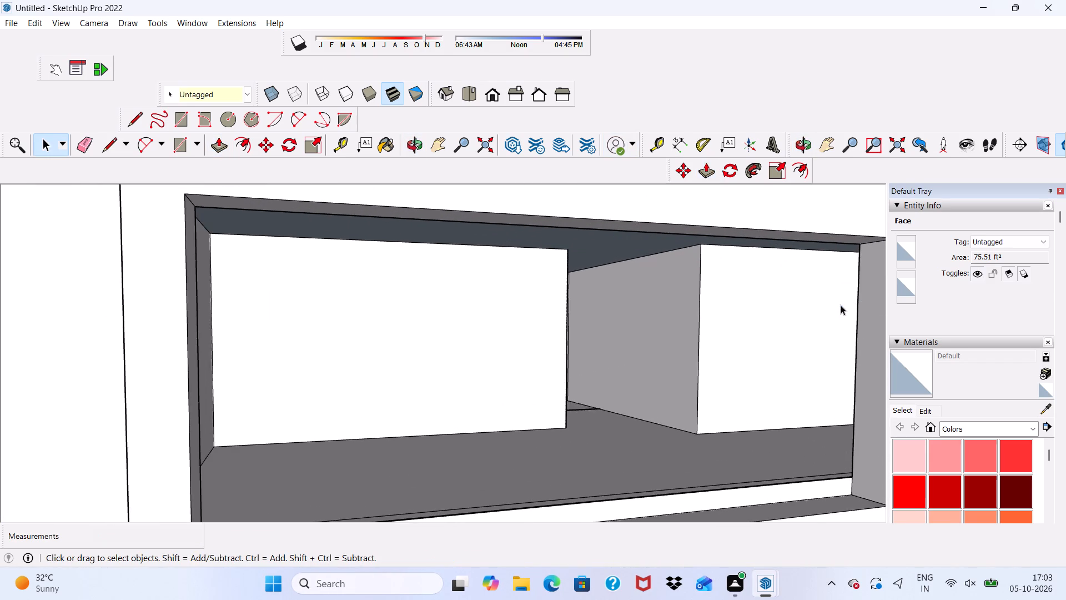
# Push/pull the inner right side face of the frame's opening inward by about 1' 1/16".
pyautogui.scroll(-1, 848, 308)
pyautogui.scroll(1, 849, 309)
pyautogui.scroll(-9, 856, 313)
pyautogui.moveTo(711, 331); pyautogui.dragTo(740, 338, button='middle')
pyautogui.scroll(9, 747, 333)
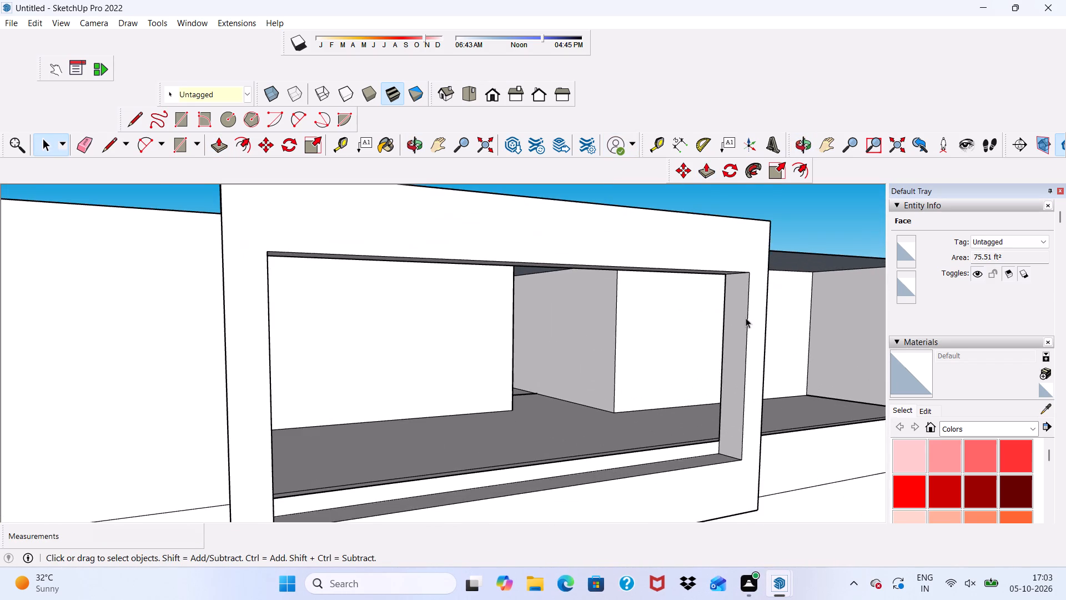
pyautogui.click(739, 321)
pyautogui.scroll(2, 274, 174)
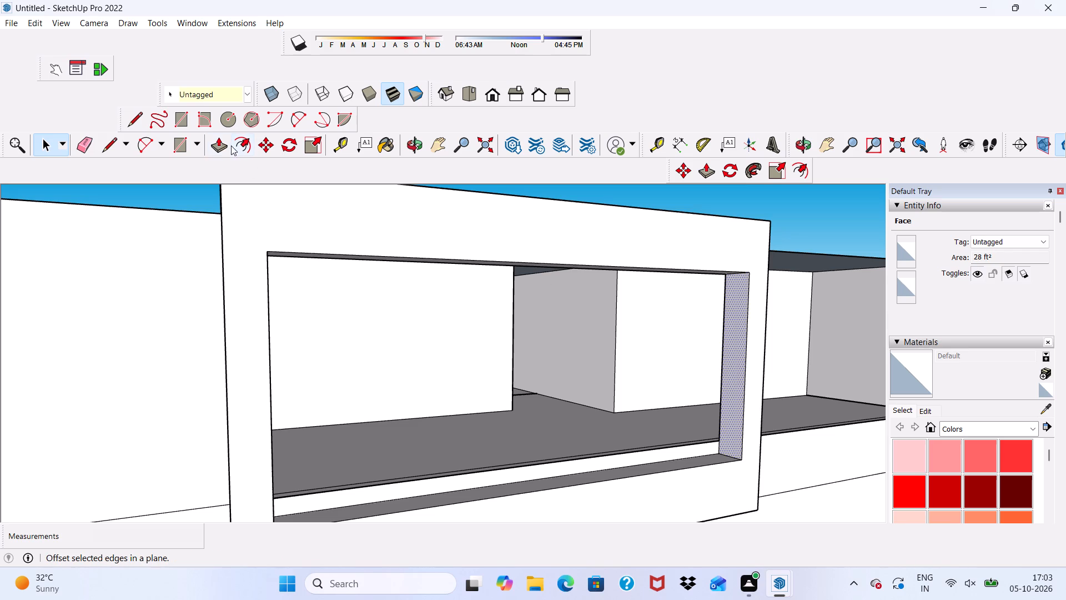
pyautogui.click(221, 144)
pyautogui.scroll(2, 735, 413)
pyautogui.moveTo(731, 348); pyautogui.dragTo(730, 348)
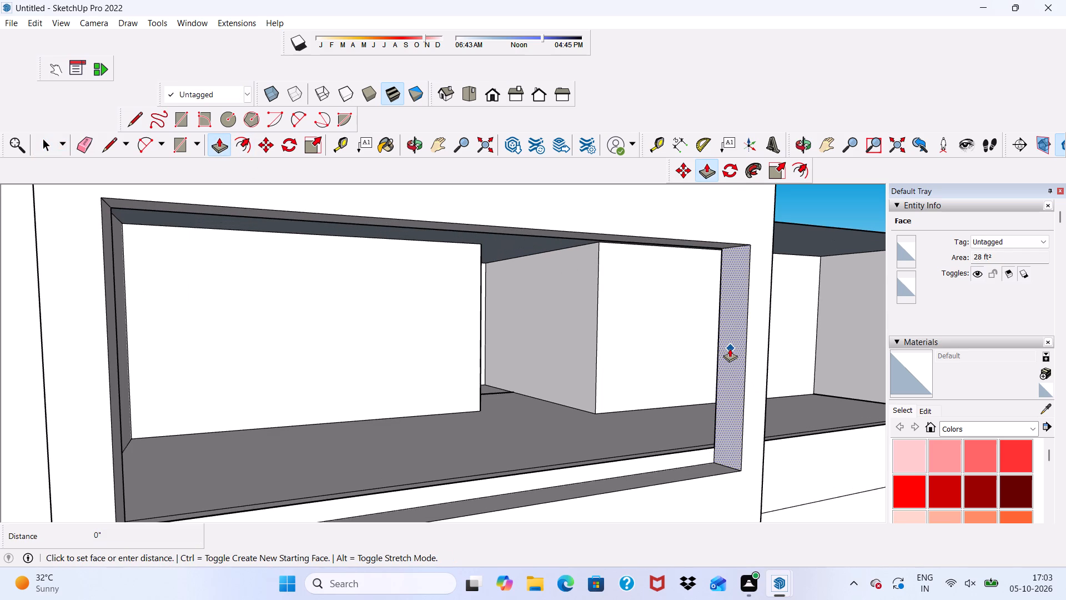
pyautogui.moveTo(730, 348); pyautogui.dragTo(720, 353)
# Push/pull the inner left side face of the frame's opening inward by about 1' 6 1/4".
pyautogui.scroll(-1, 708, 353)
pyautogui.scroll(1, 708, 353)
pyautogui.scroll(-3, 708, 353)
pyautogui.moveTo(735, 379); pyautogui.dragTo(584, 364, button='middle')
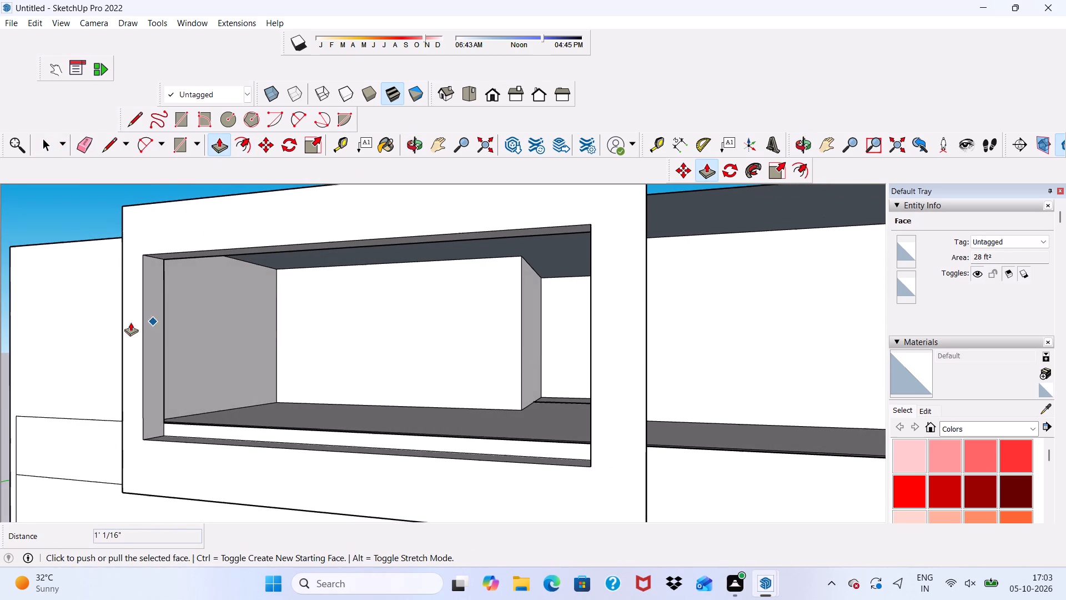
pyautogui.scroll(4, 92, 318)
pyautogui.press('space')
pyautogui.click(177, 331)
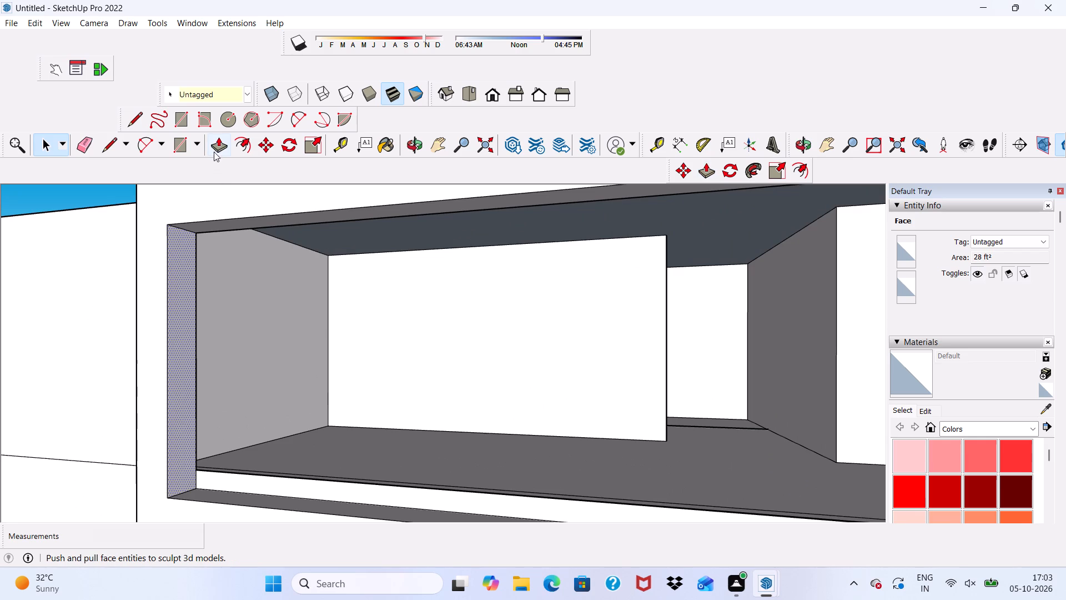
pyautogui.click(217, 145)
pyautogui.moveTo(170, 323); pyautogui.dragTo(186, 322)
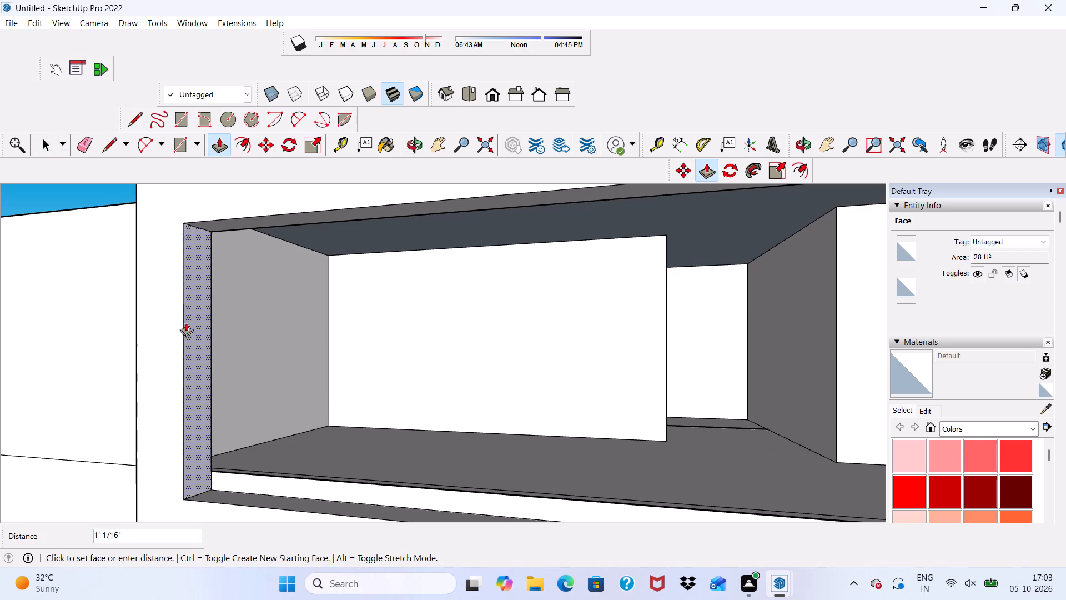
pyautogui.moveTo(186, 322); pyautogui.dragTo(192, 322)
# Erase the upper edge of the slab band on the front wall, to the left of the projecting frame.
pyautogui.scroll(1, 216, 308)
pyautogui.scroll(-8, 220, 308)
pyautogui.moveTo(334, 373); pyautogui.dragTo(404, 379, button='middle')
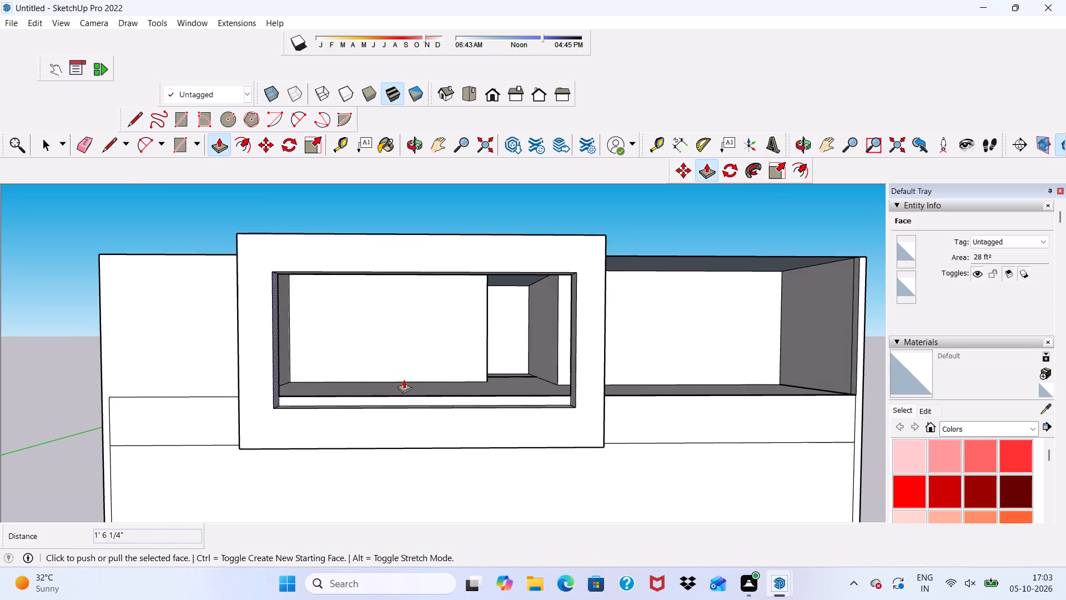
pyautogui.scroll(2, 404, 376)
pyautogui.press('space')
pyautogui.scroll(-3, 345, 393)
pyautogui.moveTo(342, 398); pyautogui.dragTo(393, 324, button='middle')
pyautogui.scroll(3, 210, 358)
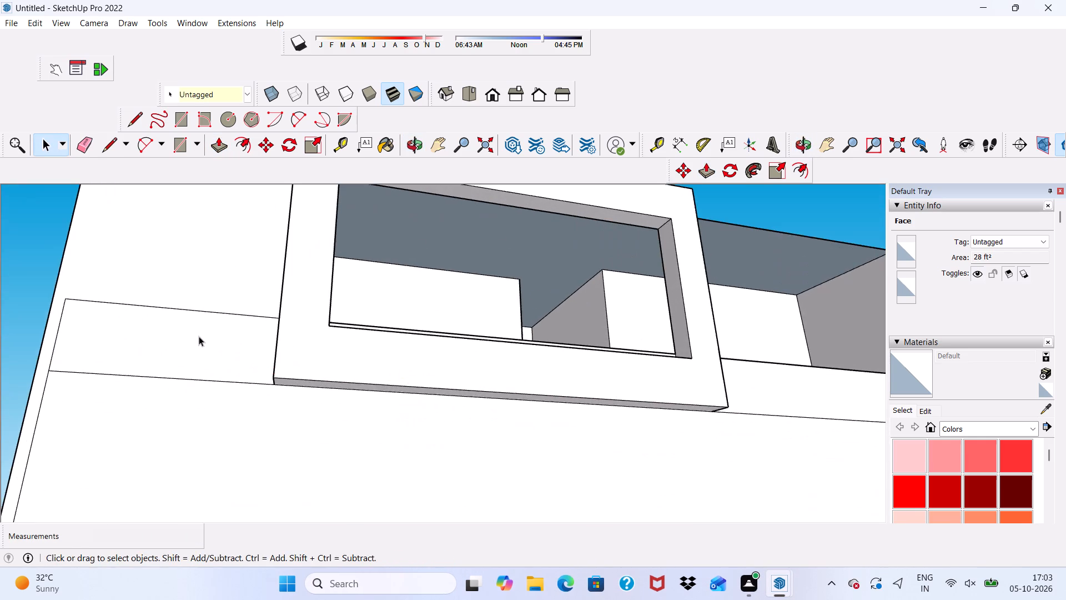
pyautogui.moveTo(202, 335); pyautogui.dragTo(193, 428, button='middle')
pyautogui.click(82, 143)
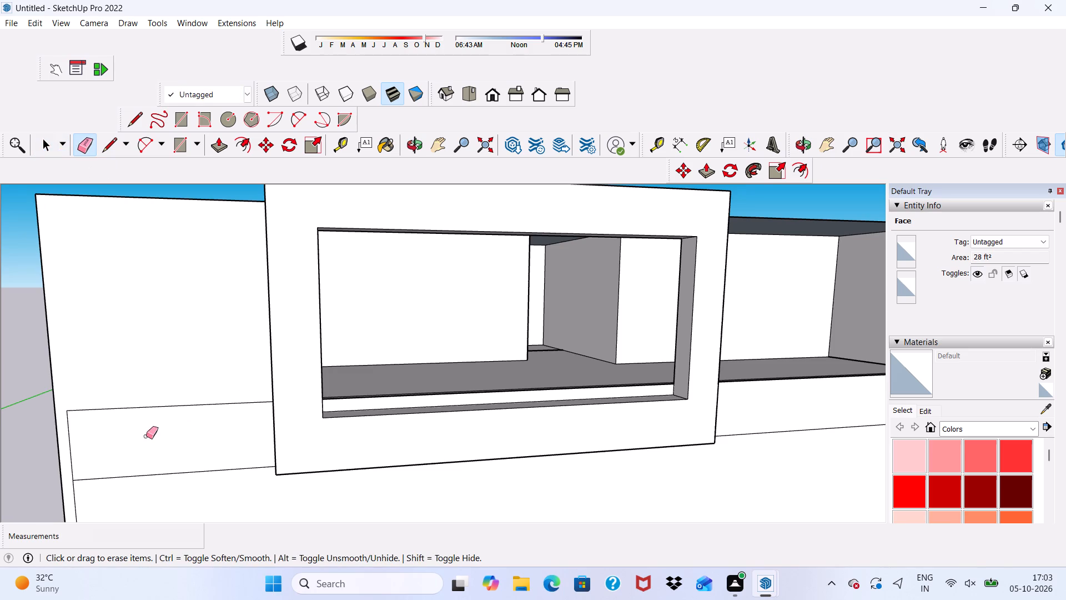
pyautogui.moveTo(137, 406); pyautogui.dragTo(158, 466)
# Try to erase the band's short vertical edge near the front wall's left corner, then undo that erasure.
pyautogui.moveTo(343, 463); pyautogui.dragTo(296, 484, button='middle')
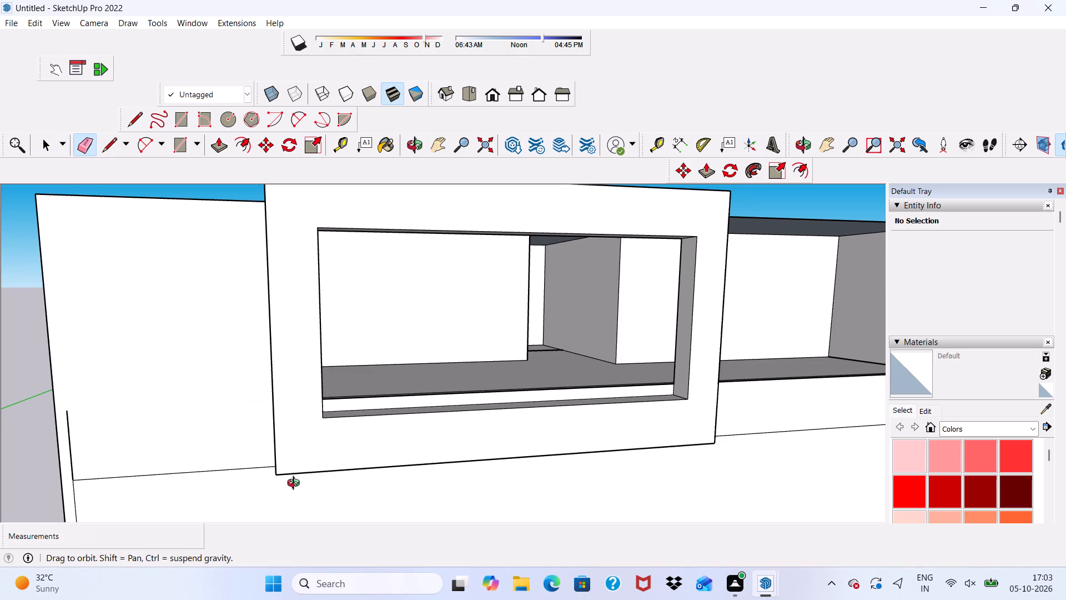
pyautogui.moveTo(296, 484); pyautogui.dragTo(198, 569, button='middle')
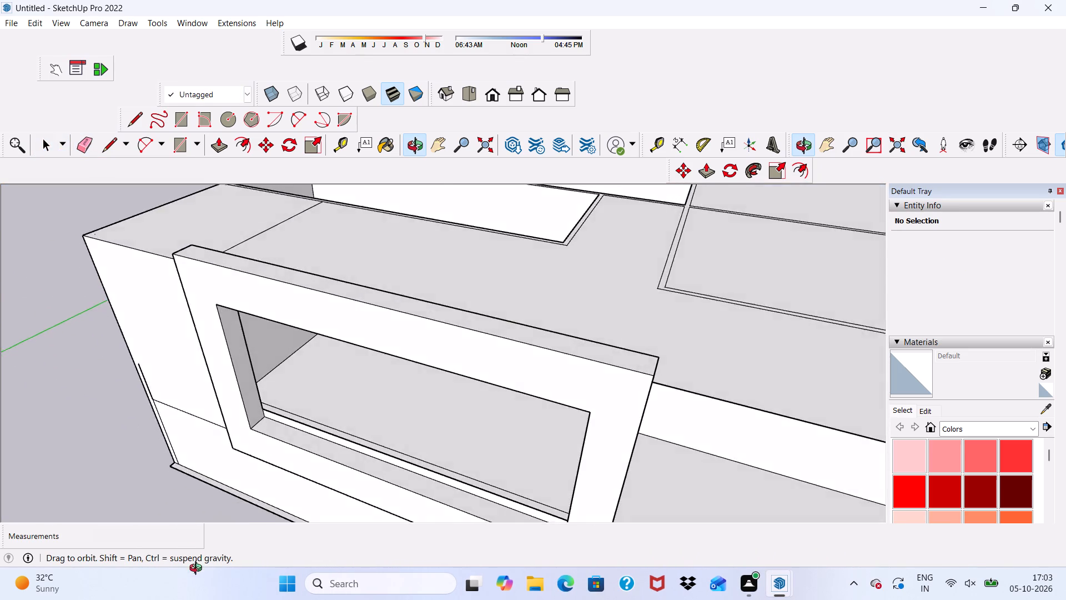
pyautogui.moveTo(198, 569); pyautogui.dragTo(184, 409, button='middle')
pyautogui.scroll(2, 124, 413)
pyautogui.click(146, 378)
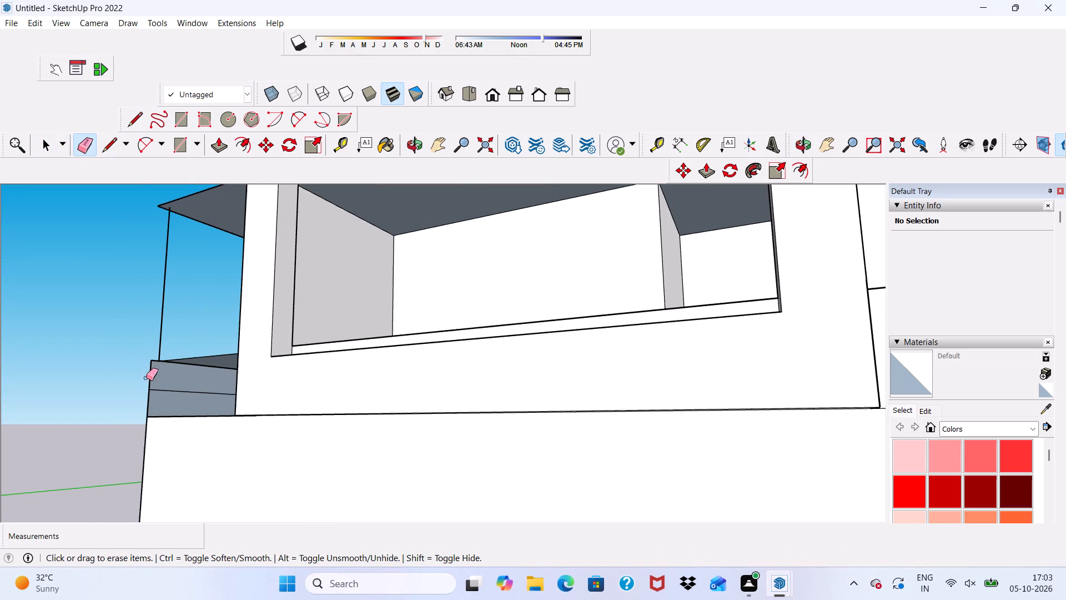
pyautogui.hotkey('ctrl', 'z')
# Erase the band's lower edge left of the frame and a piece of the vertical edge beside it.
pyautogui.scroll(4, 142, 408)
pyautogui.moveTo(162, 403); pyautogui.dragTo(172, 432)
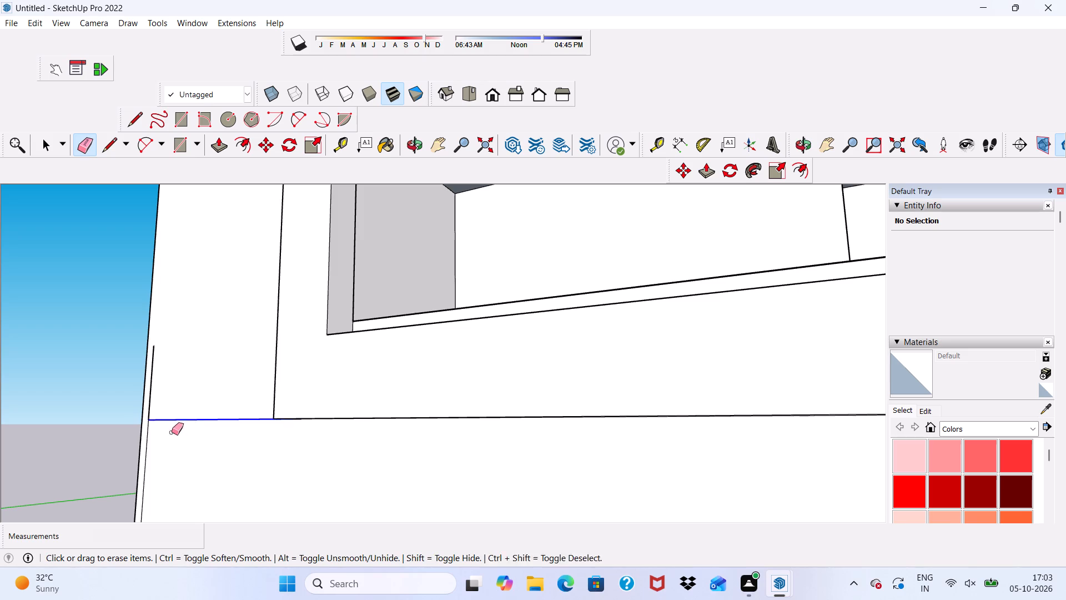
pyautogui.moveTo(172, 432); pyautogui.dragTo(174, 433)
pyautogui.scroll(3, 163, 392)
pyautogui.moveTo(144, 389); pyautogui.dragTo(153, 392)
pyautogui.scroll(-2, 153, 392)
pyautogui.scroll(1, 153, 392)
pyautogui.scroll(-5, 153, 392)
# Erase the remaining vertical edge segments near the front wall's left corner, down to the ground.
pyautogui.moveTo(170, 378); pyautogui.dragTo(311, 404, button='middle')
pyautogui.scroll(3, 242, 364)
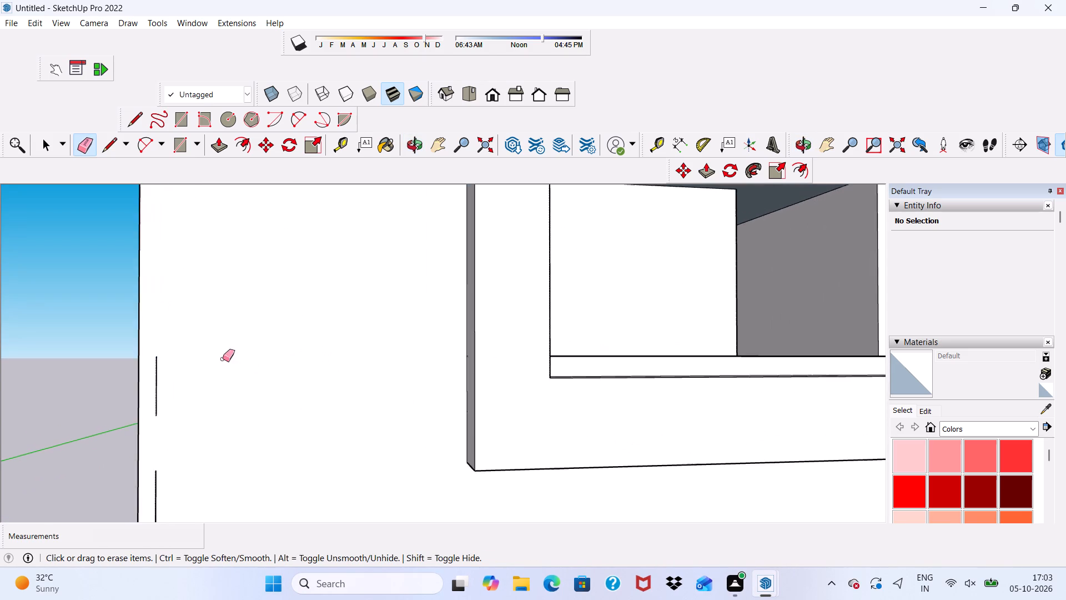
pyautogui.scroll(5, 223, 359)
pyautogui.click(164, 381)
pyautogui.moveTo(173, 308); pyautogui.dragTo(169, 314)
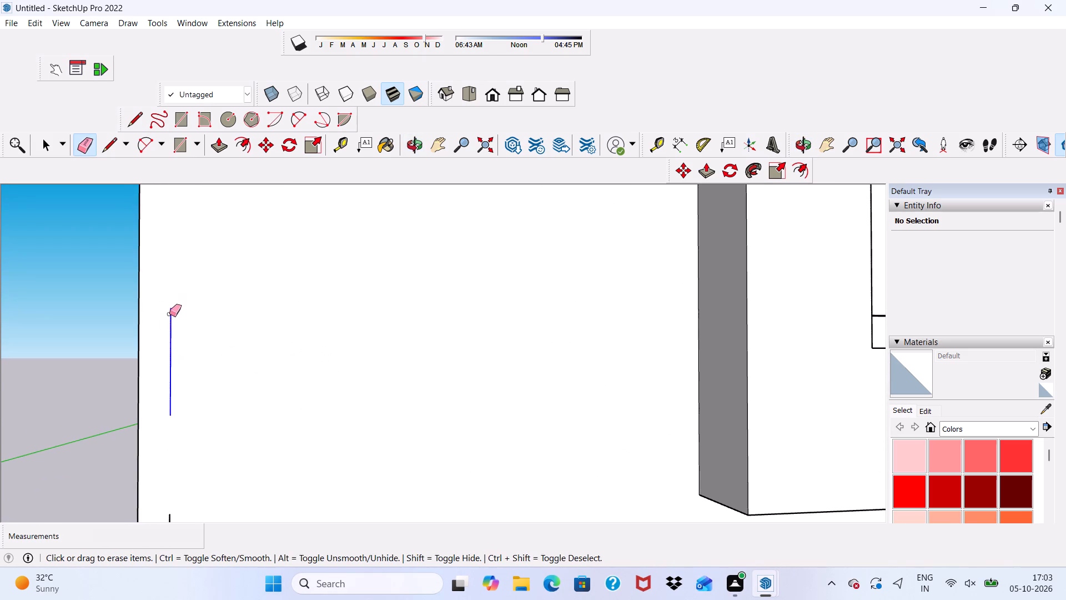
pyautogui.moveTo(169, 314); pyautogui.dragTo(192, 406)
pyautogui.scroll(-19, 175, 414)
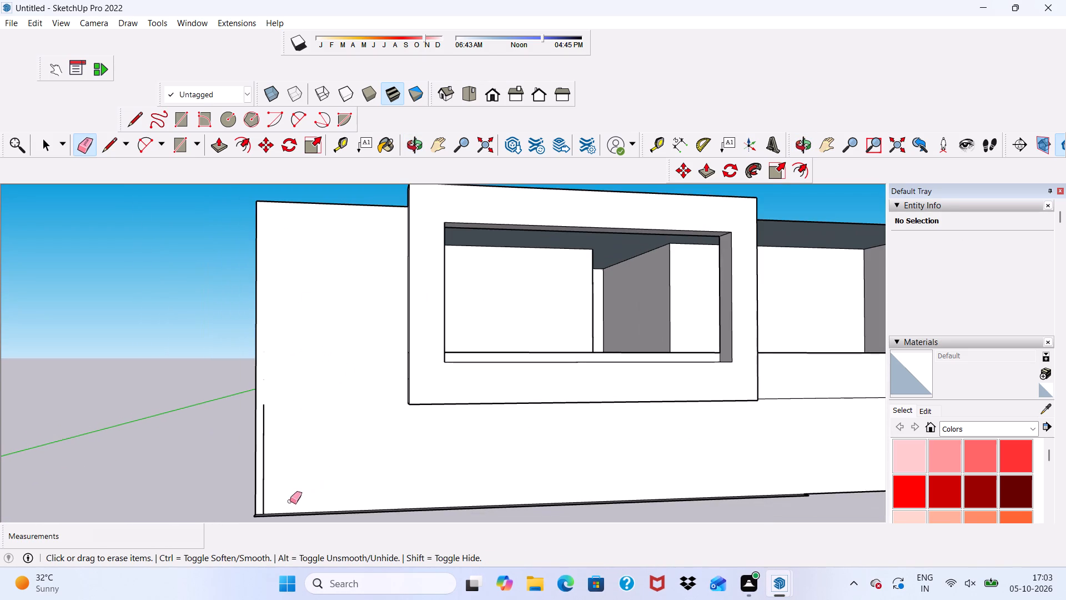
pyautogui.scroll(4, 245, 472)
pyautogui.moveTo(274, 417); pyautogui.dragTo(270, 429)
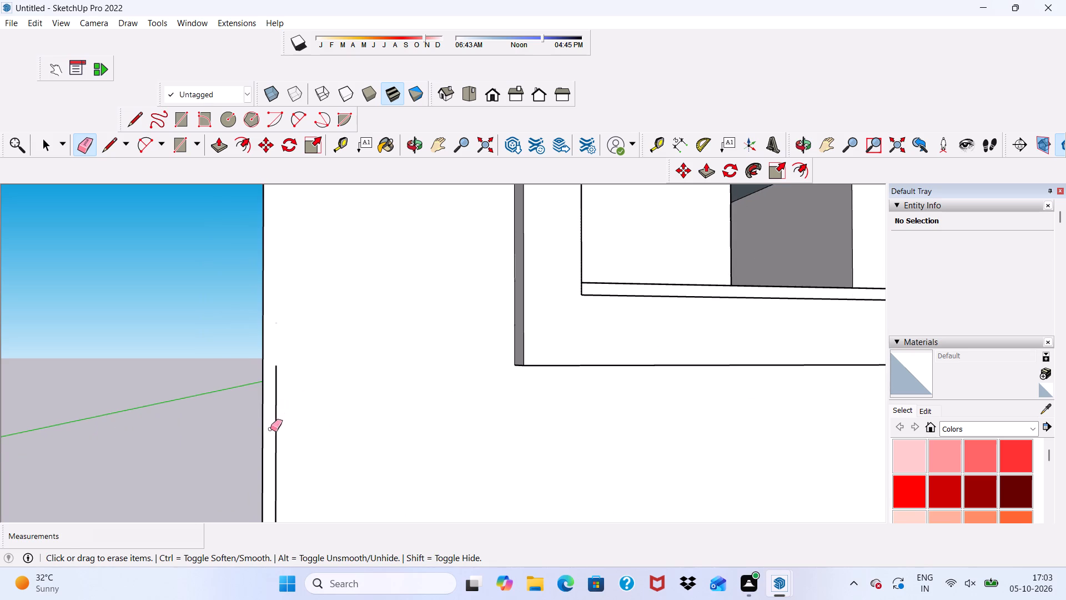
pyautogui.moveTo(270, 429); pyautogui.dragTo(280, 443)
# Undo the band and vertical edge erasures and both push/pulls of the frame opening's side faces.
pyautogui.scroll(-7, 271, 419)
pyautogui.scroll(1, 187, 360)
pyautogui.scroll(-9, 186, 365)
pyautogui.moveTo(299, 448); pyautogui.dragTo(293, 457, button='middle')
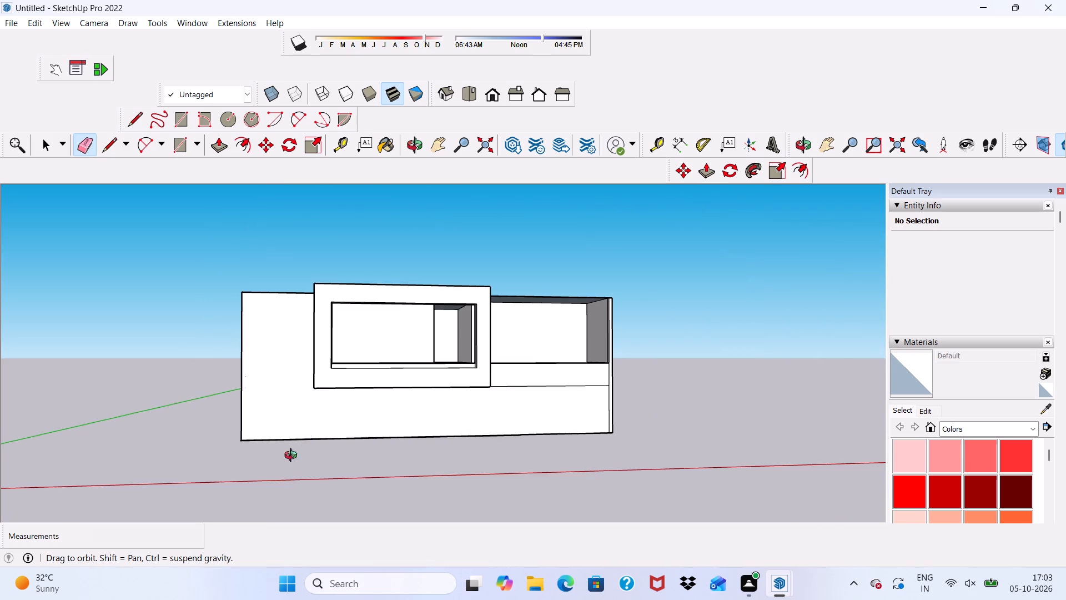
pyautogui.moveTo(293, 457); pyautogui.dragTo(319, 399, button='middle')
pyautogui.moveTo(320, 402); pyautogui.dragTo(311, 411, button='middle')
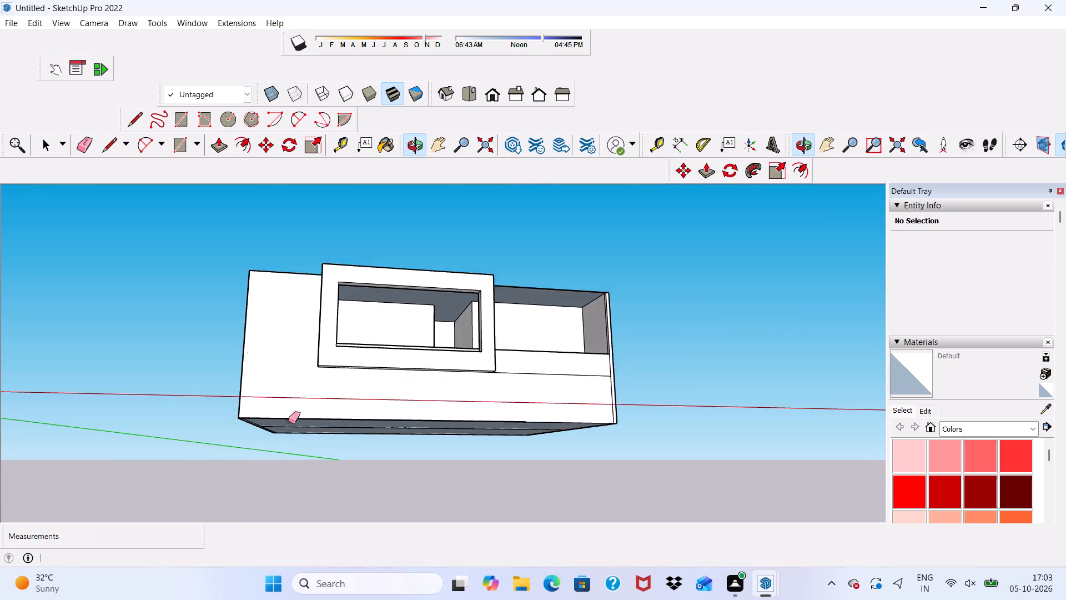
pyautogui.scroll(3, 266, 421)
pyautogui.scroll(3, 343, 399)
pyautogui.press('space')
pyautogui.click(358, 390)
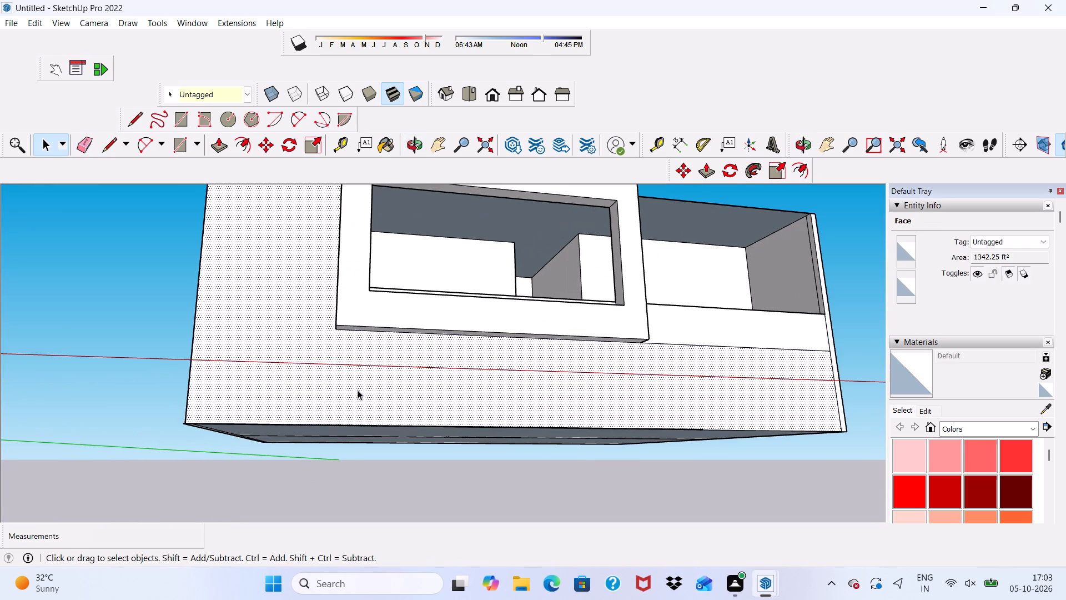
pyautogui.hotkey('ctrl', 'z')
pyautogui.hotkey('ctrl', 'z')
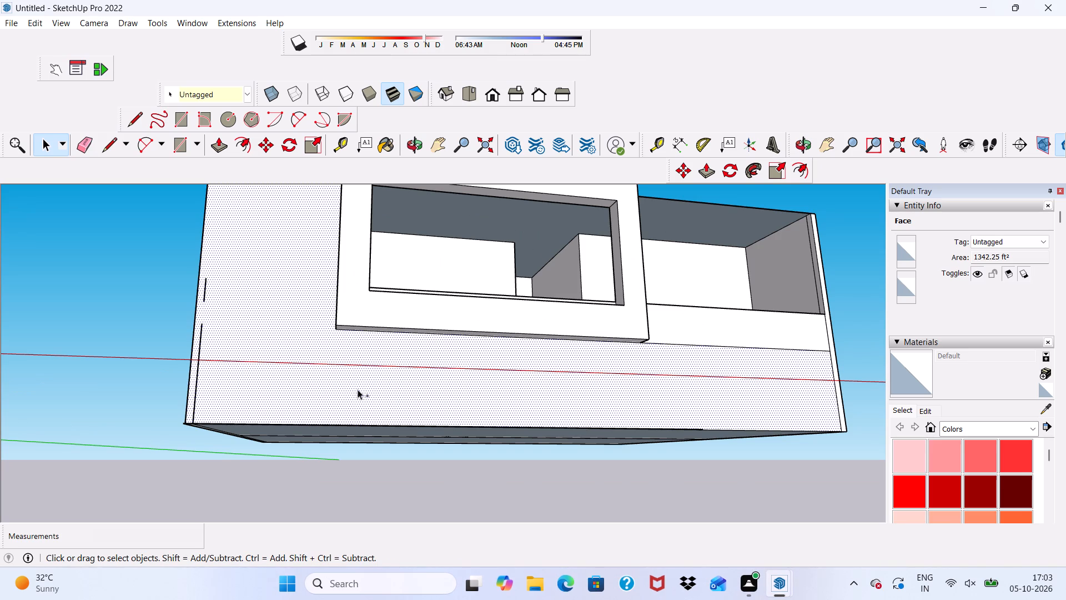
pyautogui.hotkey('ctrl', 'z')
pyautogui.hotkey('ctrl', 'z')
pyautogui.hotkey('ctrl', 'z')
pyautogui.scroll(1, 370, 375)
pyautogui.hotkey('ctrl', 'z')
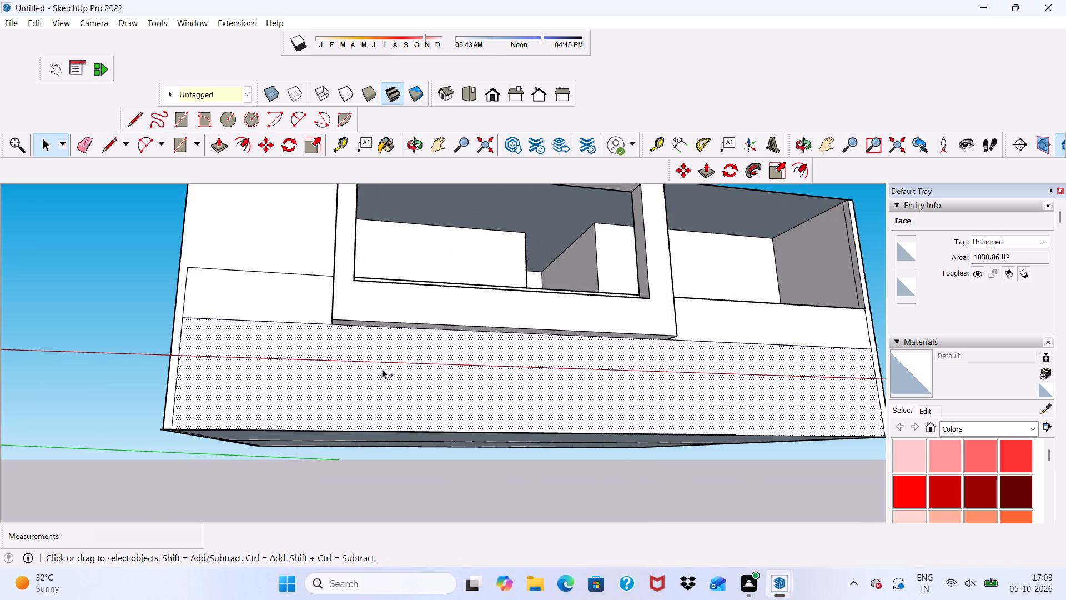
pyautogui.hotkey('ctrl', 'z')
# Delete the ground-floor front wall face below the slab band.
pyautogui.click(398, 387)
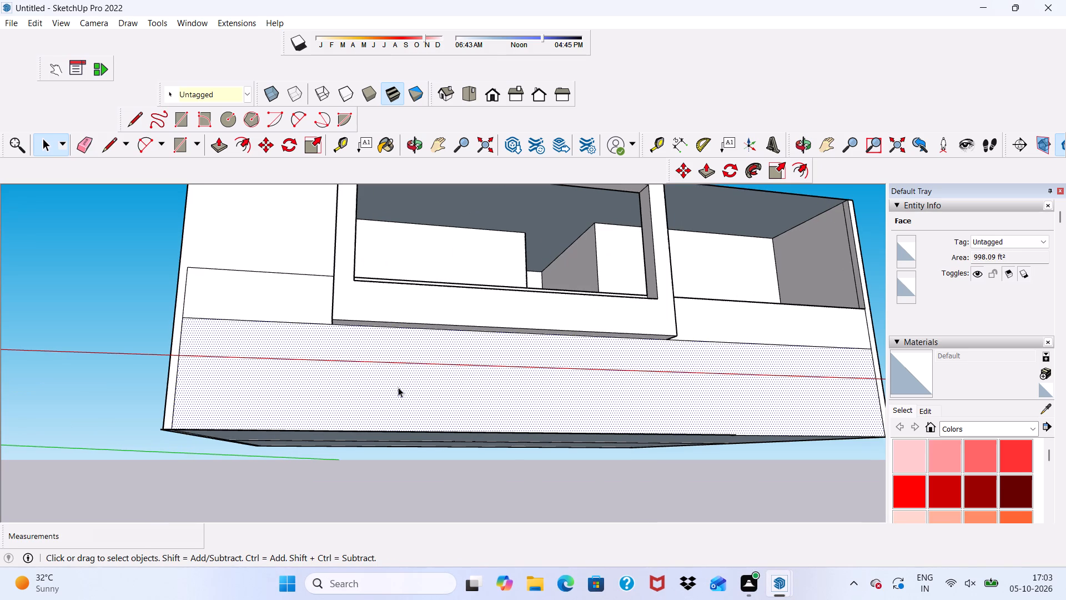
pyautogui.press('Delete')
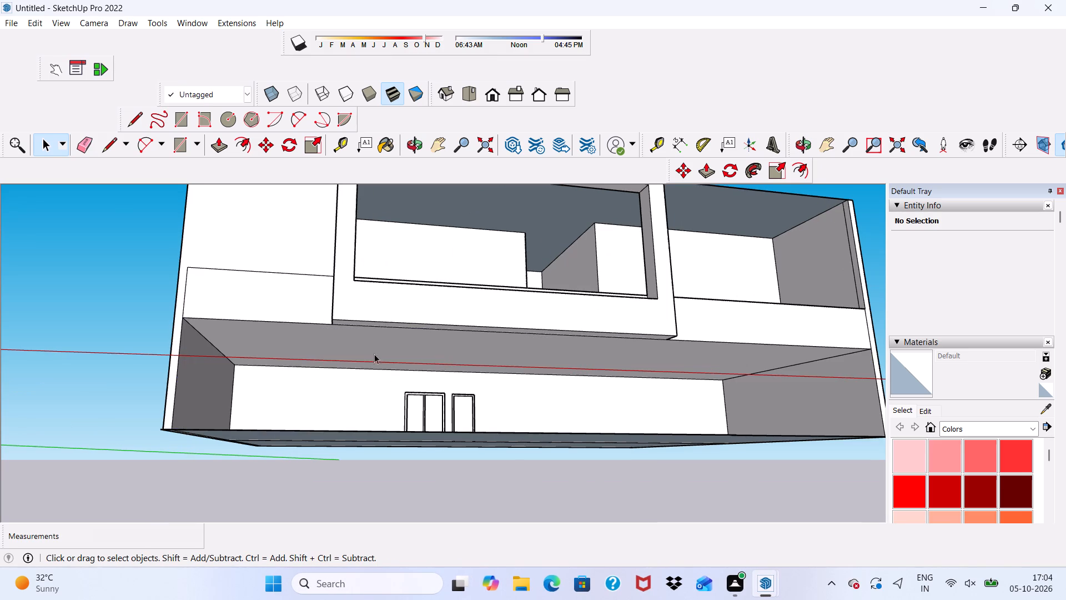
# Erase the slab band's upper edge on the front wall, to the left of the projecting frame.
pyautogui.scroll(-5, 382, 339)
pyautogui.moveTo(229, 301); pyautogui.dragTo(202, 418, button='middle')
pyautogui.scroll(-2, 257, 383)
pyautogui.scroll(10, 258, 382)
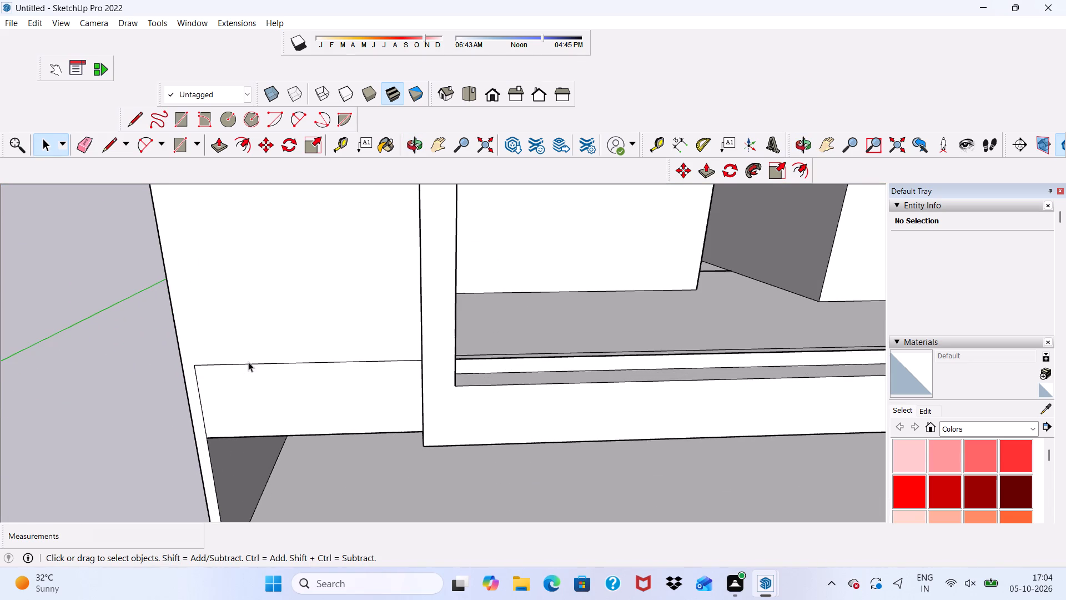
pyautogui.click(90, 146)
pyautogui.scroll(2, 110, 209)
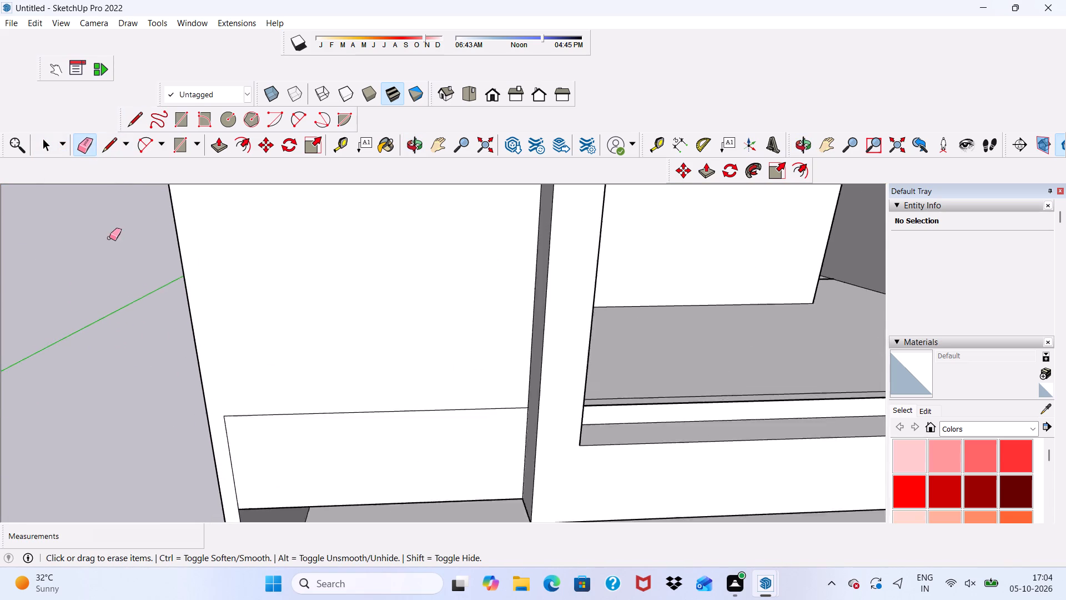
pyautogui.scroll(2, 109, 238)
pyautogui.scroll(-1, 279, 344)
pyautogui.moveTo(355, 451); pyautogui.dragTo(375, 484)
pyautogui.scroll(-2, 410, 273)
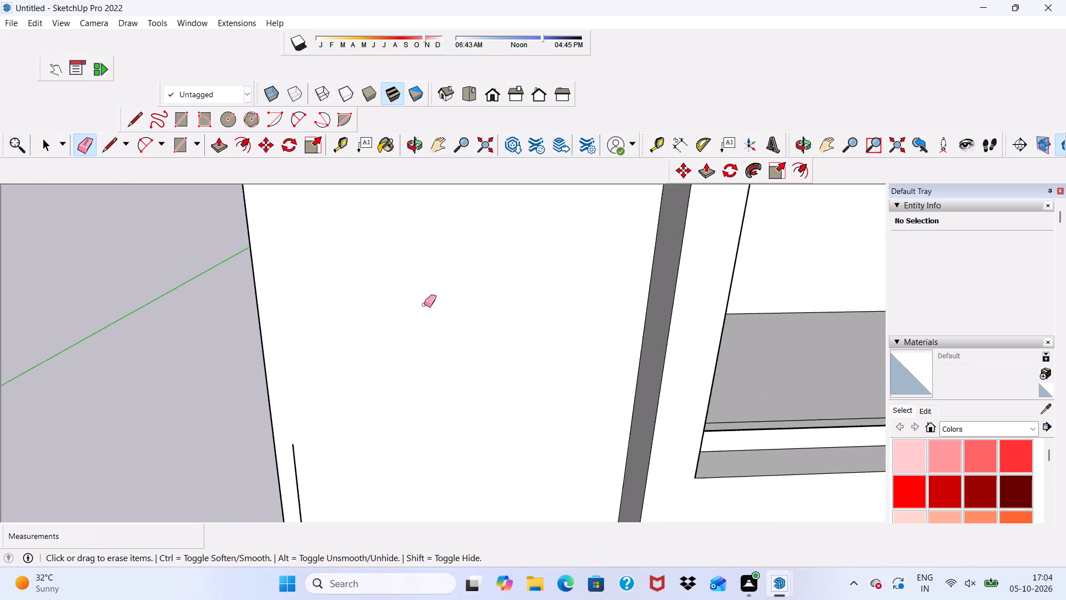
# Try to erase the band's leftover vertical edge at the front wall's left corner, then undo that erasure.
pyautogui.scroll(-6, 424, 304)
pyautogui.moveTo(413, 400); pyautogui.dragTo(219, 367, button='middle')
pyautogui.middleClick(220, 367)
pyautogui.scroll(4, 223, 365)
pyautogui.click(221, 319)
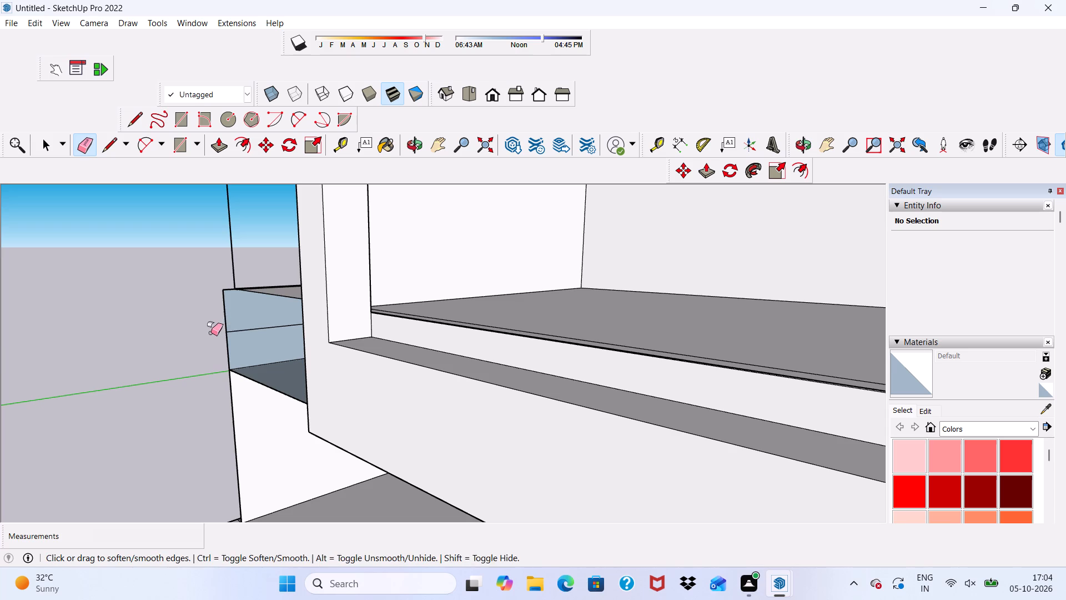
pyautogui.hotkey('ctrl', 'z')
# Erase the two leftover vertical edge segments above the ground-floor opening near the front wall's left corner.
pyautogui.scroll(9, 211, 333)
pyautogui.scroll(-8, 318, 294)
pyautogui.scroll(2, 178, 341)
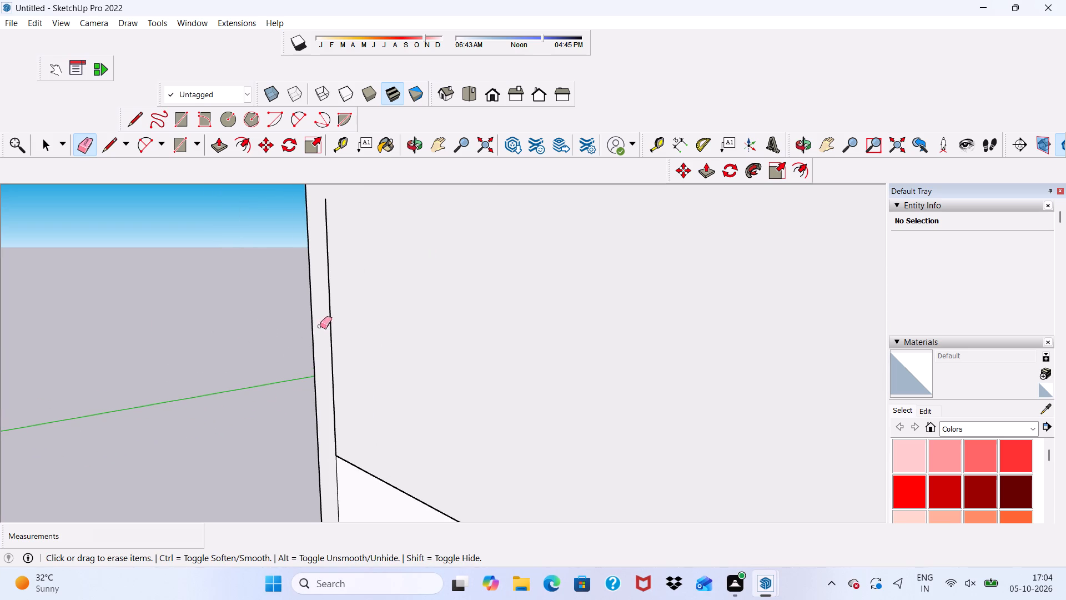
pyautogui.click(331, 319)
pyautogui.scroll(-7, 288, 349)
pyautogui.scroll(5, 313, 356)
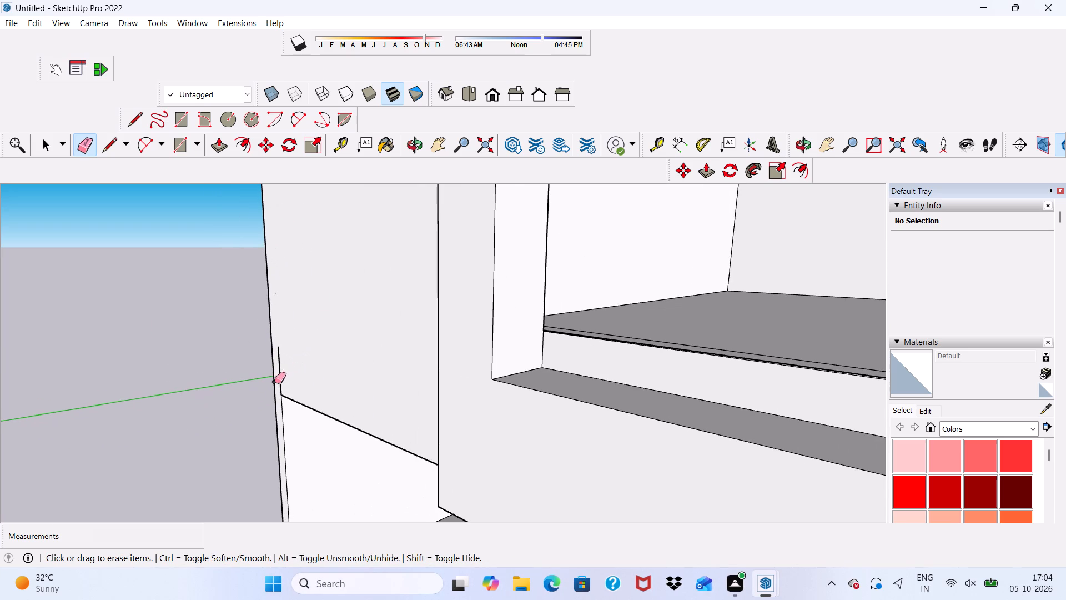
pyautogui.click(279, 377)
pyautogui.scroll(-6, 194, 354)
pyautogui.scroll(2, 0, 356)
pyautogui.scroll(-3, 0, 356)
pyautogui.moveTo(101, 377); pyautogui.dragTo(140, 379, button='middle')
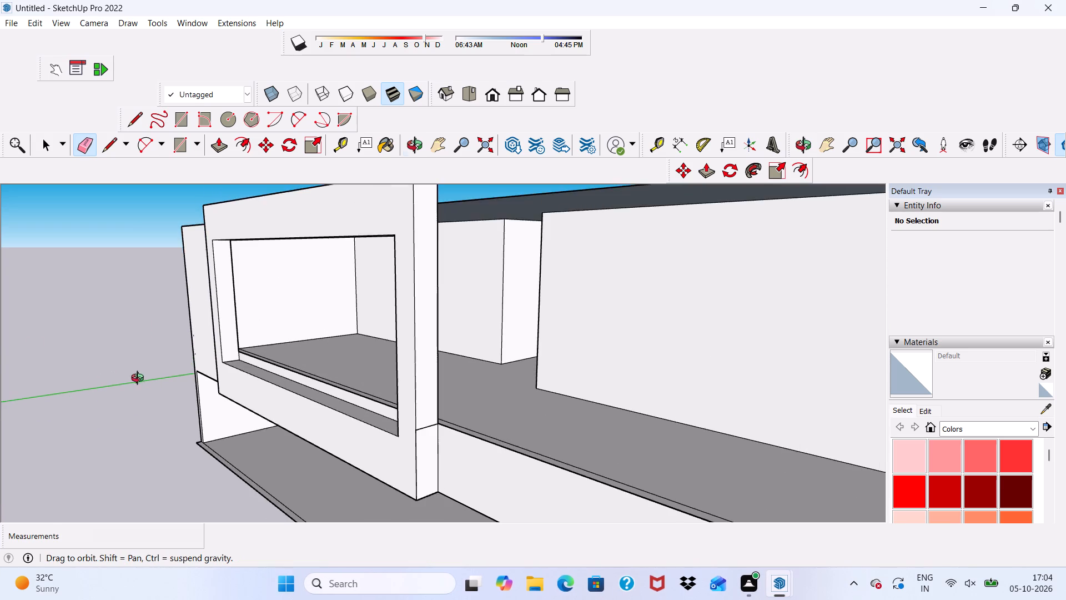
# Examine the front facade, the projecting frame and the roof surface beside it from several angles.
pyautogui.moveTo(140, 379); pyautogui.dragTo(324, 305, button='middle')
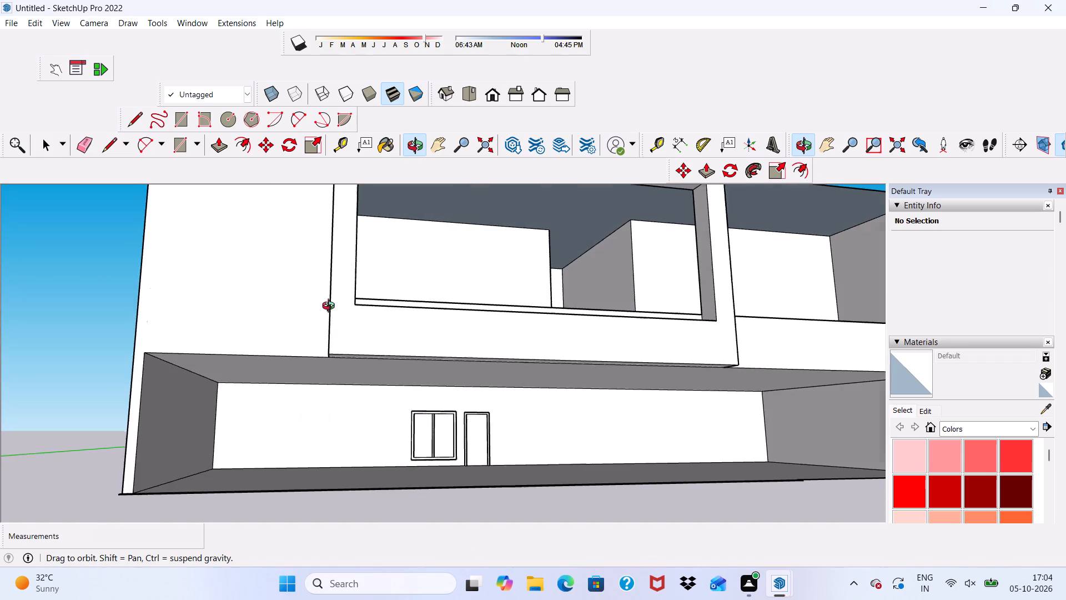
pyautogui.press('space')
pyautogui.scroll(-10, 309, 305)
pyautogui.scroll(2, 501, 309)
pyautogui.scroll(2, 539, 248)
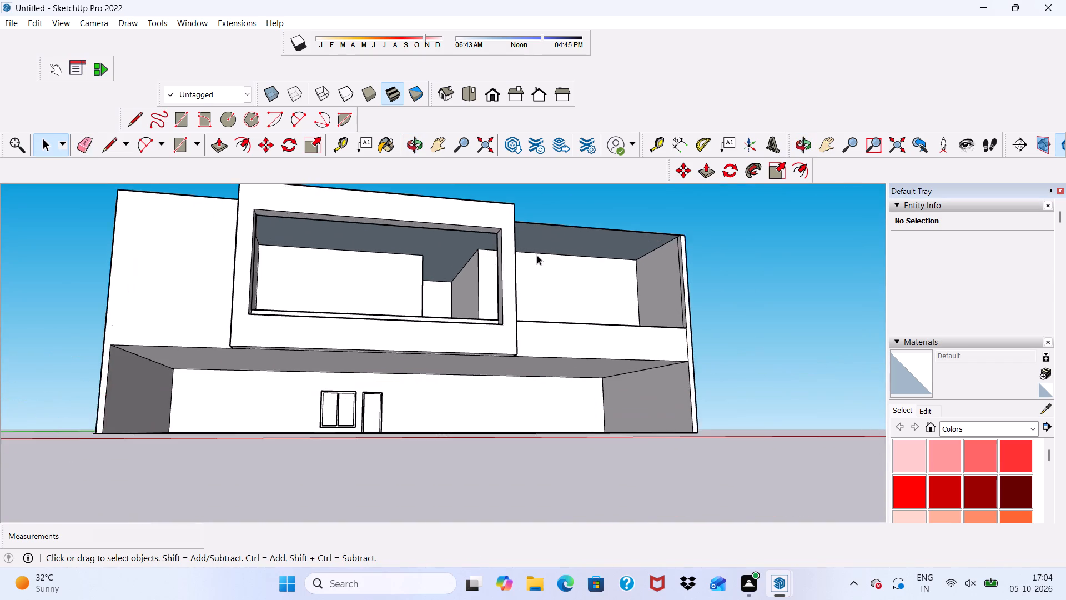
pyautogui.moveTo(534, 267); pyautogui.dragTo(460, 363, button='middle')
pyautogui.scroll(2, 413, 315)
pyautogui.moveTo(286, 246); pyautogui.dragTo(445, 286, button='middle')
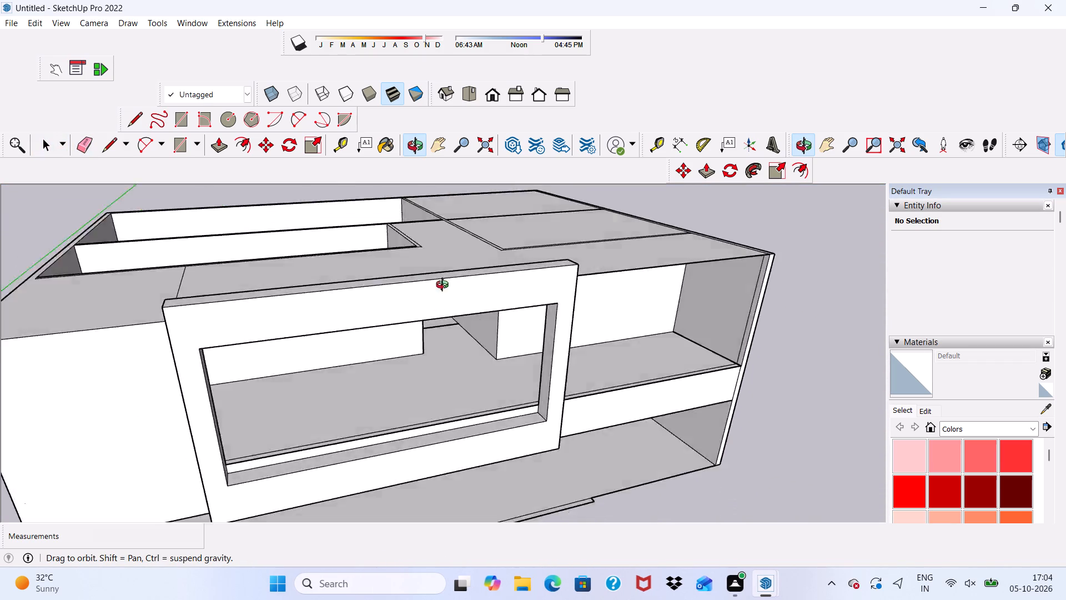
pyautogui.moveTo(445, 286); pyautogui.dragTo(504, 279, button='middle')
pyautogui.scroll(2, 494, 273)
pyautogui.scroll(2, 194, 431)
pyautogui.scroll(-4, 185, 366)
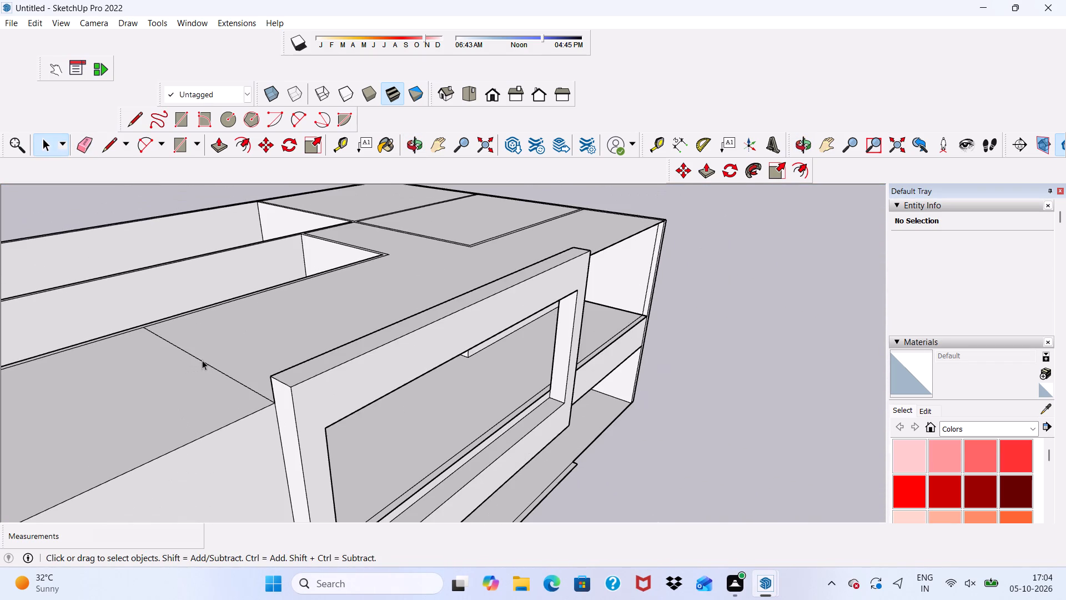
pyautogui.moveTo(203, 365); pyautogui.dragTo(130, 346, button='middle')
pyautogui.moveTo(124, 345); pyautogui.dragTo(117, 343, button='middle')
pyautogui.scroll(2, 117, 343)
pyautogui.scroll(-8, 117, 342)
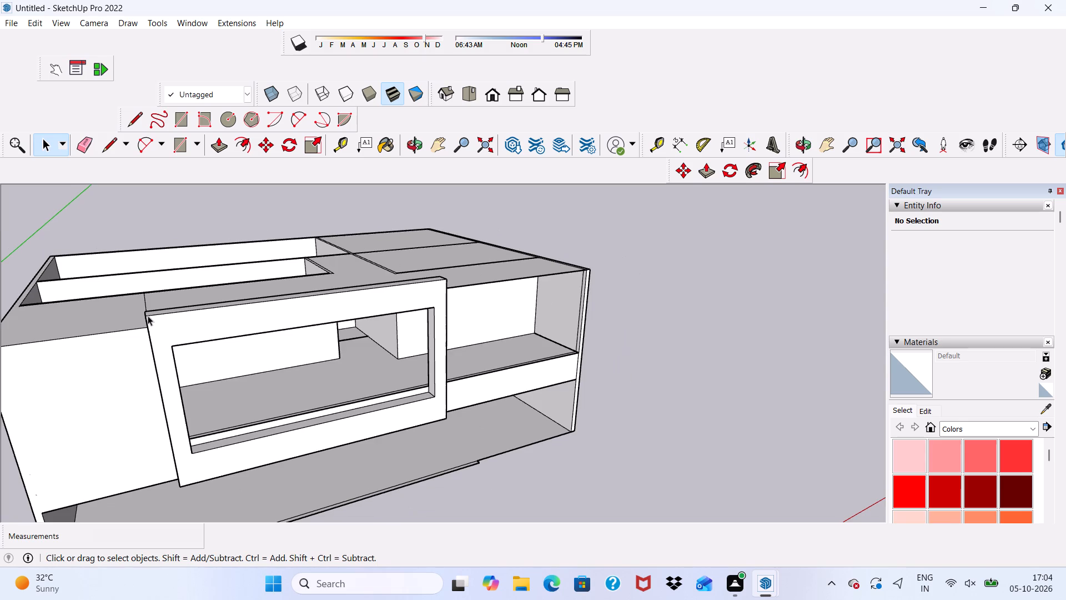
pyautogui.click(80, 326)
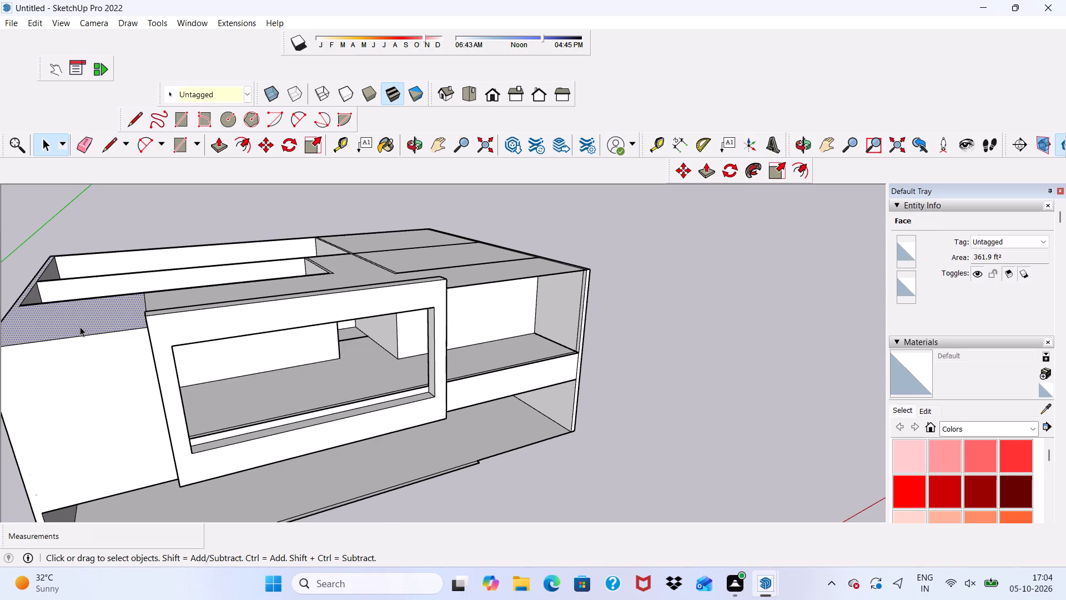
pyautogui.moveTo(94, 337); pyautogui.dragTo(200, 314, button='middle')
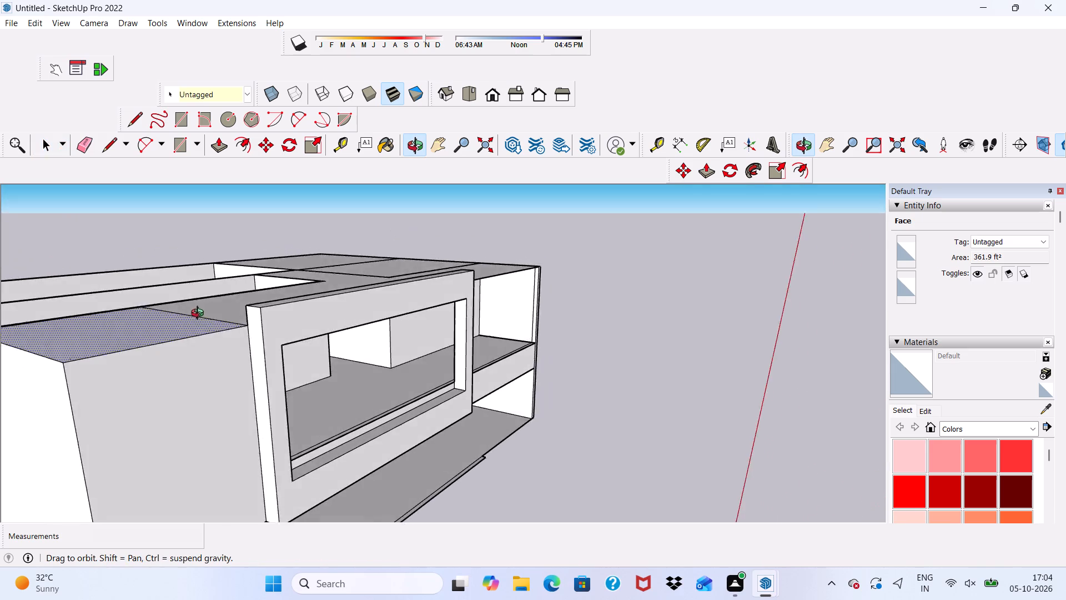
pyautogui.moveTo(200, 314); pyautogui.dragTo(213, 306, button='middle')
pyautogui.scroll(6, 235, 309)
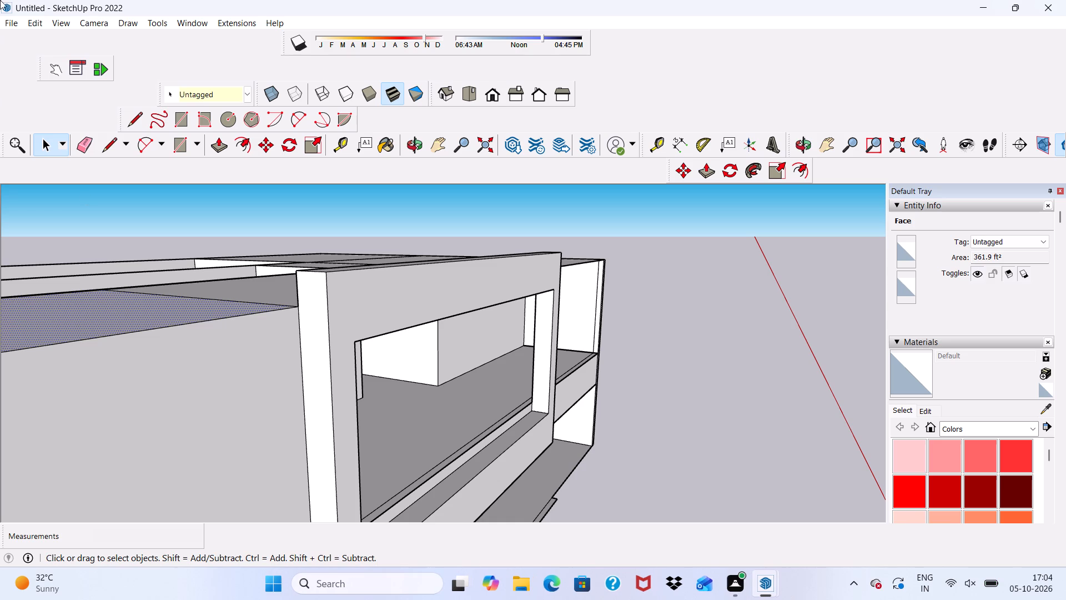
pyautogui.scroll(-3, 246, 304)
pyautogui.moveTo(260, 316); pyautogui.dragTo(98, 346, button='middle')
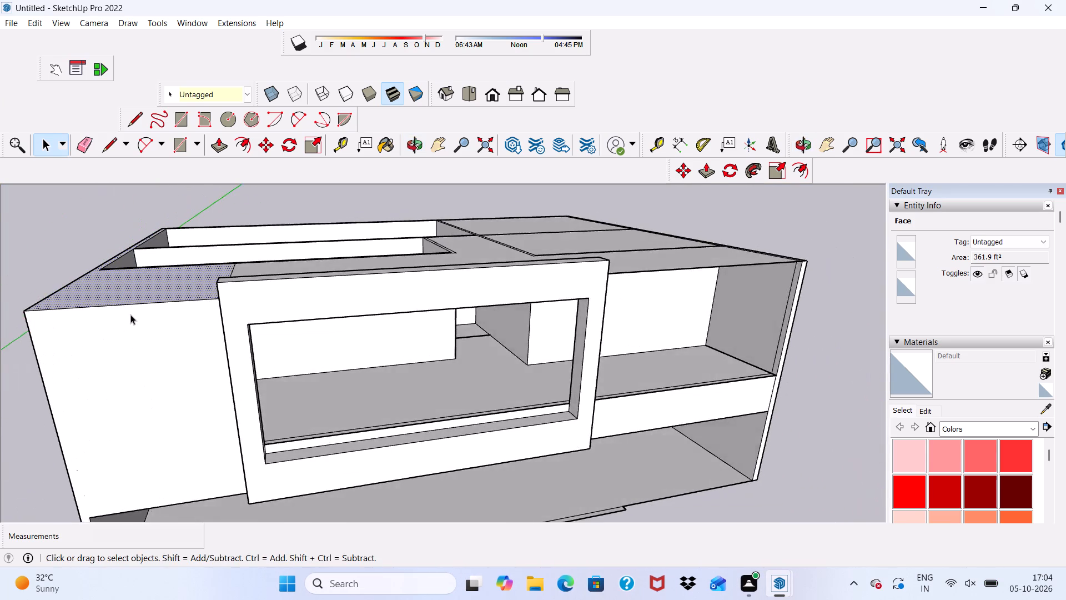
pyautogui.scroll(4, 130, 314)
pyautogui.moveTo(122, 317); pyautogui.dragTo(93, 370, button='middle')
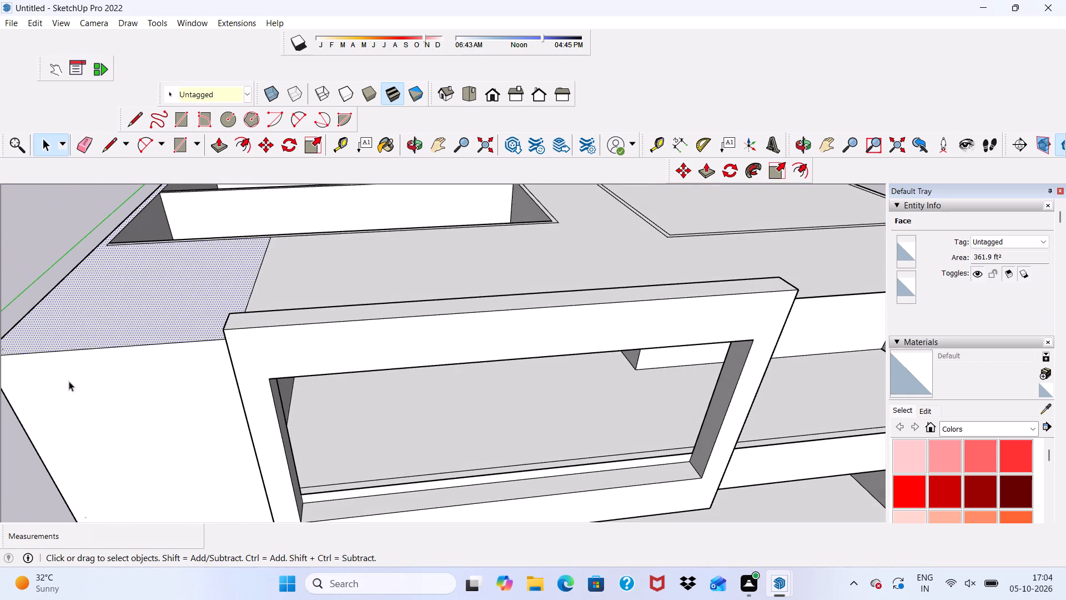
pyautogui.scroll(-2, 70, 371)
pyautogui.scroll(1, 77, 366)
pyautogui.scroll(-1, 84, 361)
pyautogui.moveTo(100, 358); pyautogui.dragTo(166, 276, button='middle')
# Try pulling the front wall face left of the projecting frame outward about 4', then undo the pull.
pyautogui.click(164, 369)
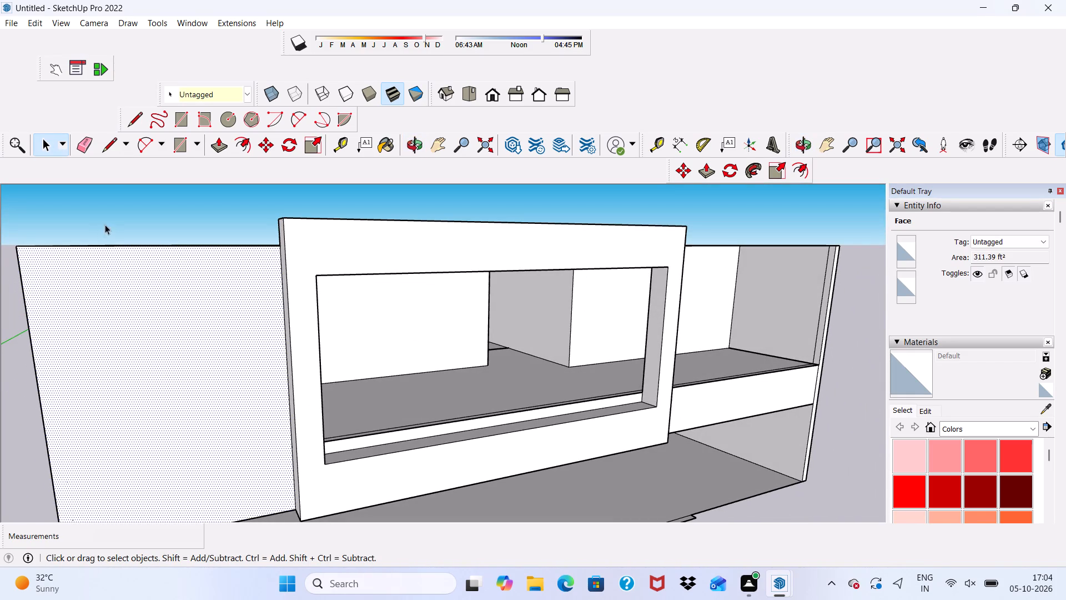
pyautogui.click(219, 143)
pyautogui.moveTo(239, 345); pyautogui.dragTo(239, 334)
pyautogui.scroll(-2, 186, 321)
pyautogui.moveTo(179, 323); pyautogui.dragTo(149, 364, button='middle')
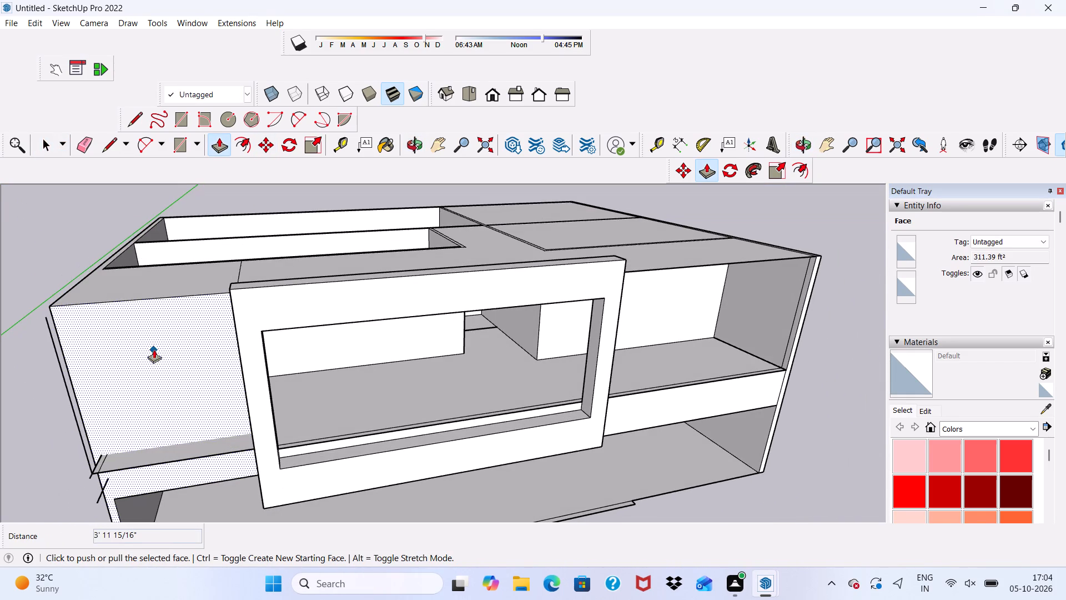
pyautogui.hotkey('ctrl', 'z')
# Draw a 9" line from the ground-floor opening's upper-left corner to the outer edge of the front wall.
pyautogui.scroll(-4, 93, 354)
pyautogui.moveTo(85, 377); pyautogui.dragTo(95, 377, button='middle')
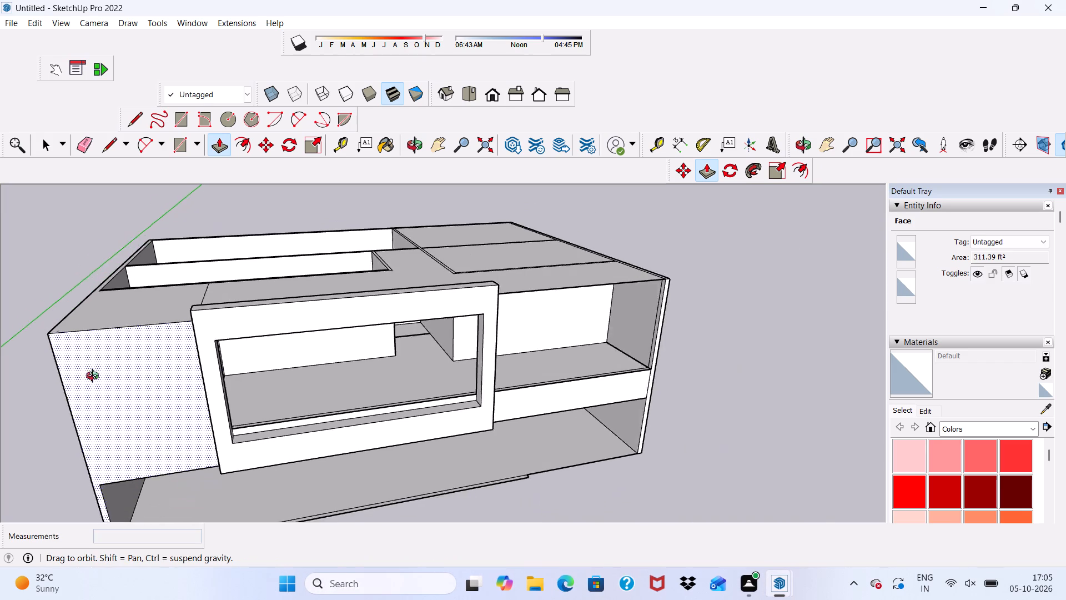
pyautogui.moveTo(95, 377); pyautogui.dragTo(184, 226, button='middle')
pyautogui.scroll(-1, 178, 246)
pyautogui.scroll(4, 178, 246)
pyautogui.press('space')
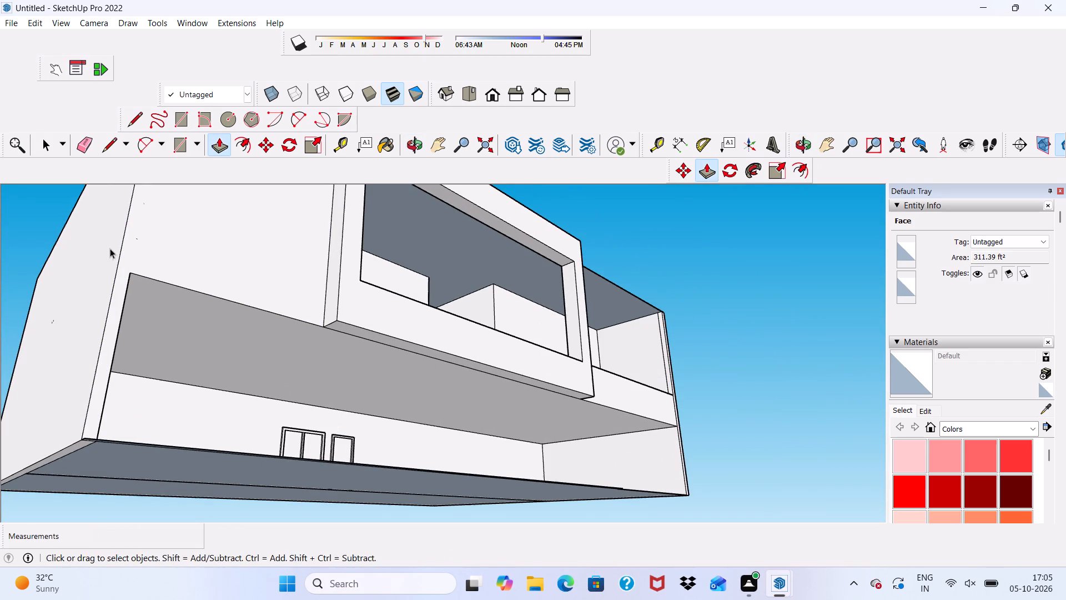
pyautogui.click(105, 151)
pyautogui.scroll(5, 139, 321)
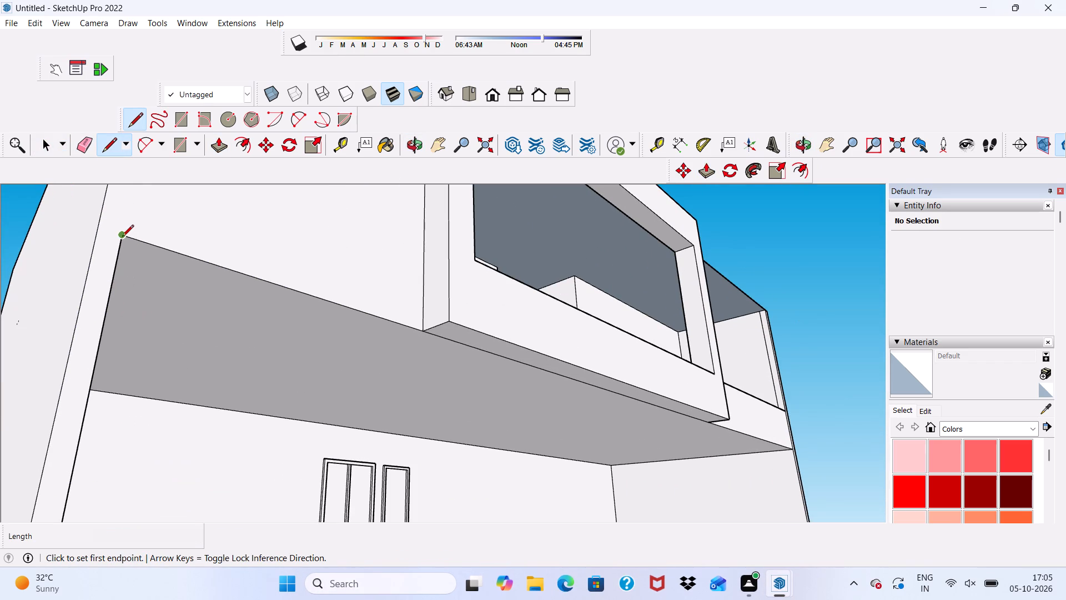
pyautogui.click(121, 237)
pyautogui.click(98, 232)
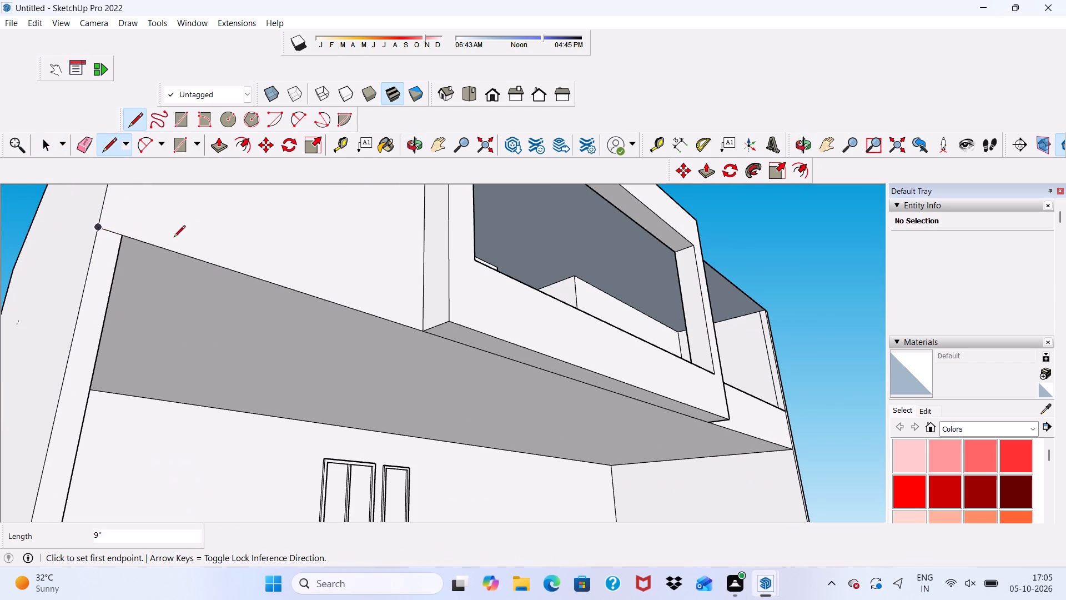
pyautogui.press('space')
# Push/Pull the upper front wall face left of the projecting frame outward about 1' 3".
pyautogui.click(255, 227)
pyautogui.click(214, 142)
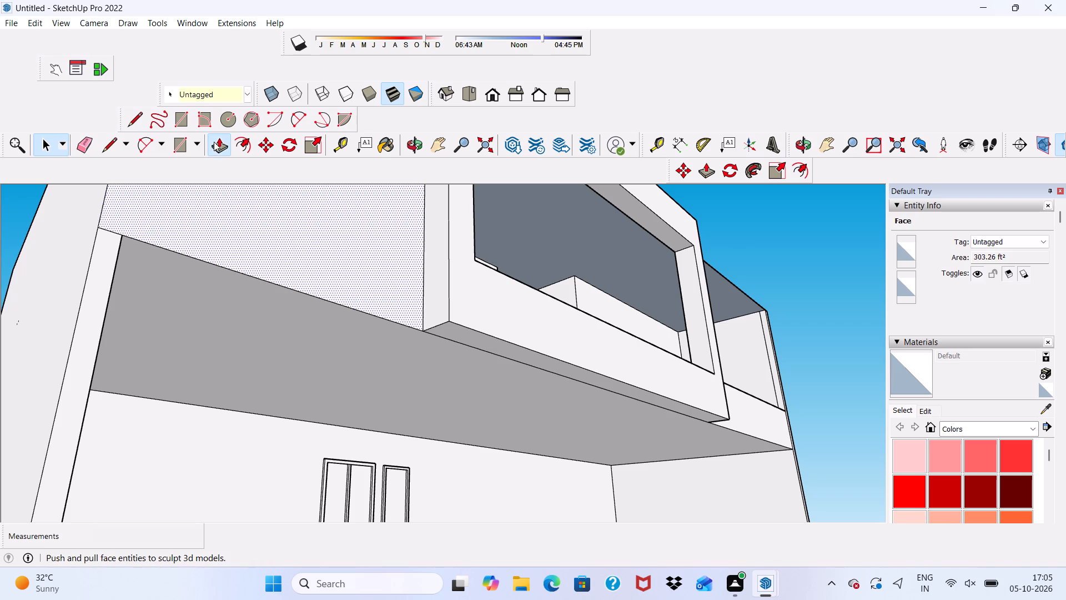
pyautogui.moveTo(249, 211); pyautogui.dragTo(235, 220)
# Erase the stray short edge and the vertical edge beside the pulled-out front wall's left corner, above the slab-level ledge.
pyautogui.scroll(-7, 226, 236)
pyautogui.moveTo(301, 295); pyautogui.dragTo(235, 386, button='middle')
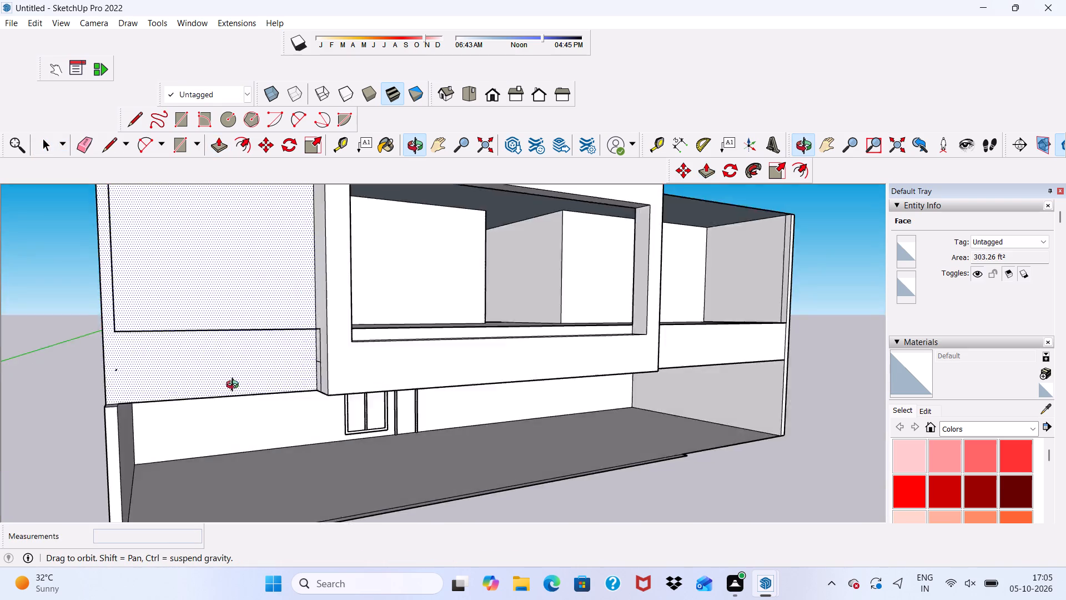
pyautogui.moveTo(235, 386); pyautogui.dragTo(140, 378, button='middle')
pyautogui.scroll(3, 139, 370)
pyautogui.moveTo(140, 327); pyautogui.dragTo(85, 488, button='middle')
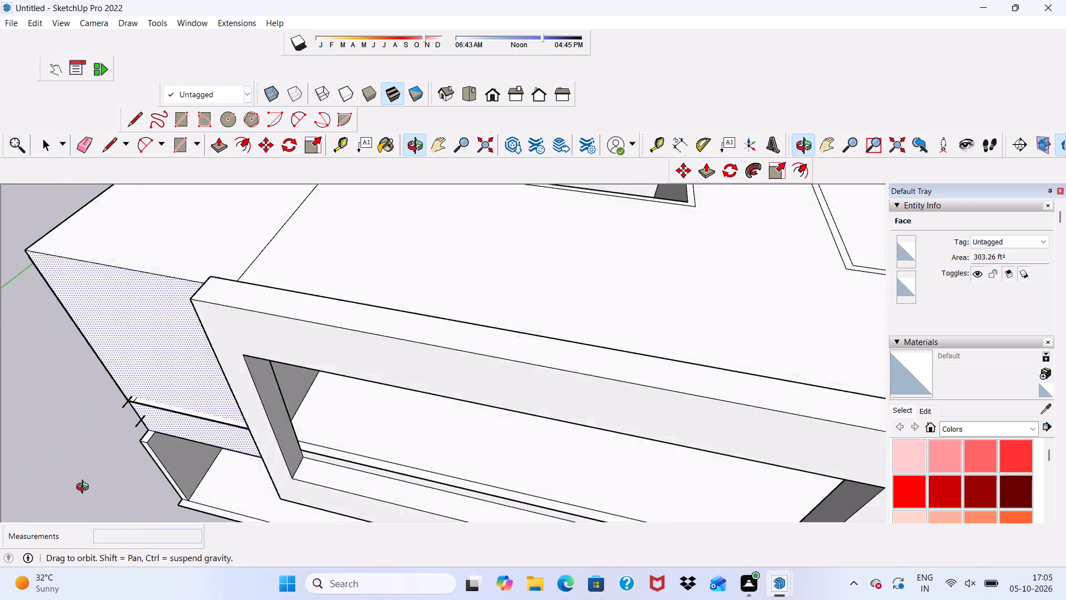
pyautogui.moveTo(85, 488); pyautogui.dragTo(230, 427, button='middle')
pyautogui.scroll(3, 230, 427)
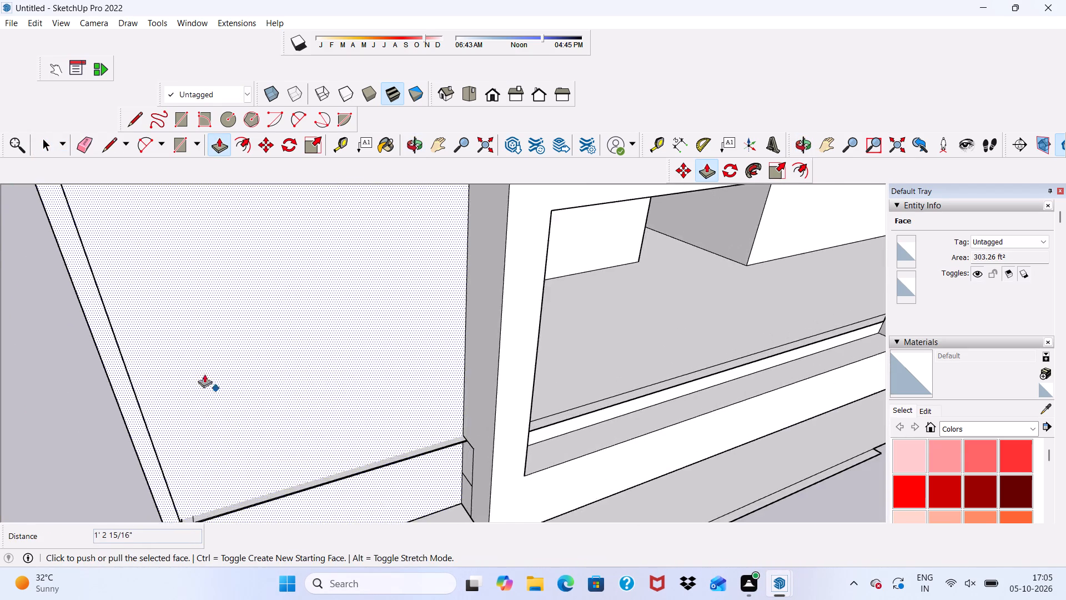
pyautogui.scroll(-5, 170, 335)
pyautogui.moveTo(154, 349); pyautogui.dragTo(89, 321, button='middle')
pyautogui.scroll(17, 220, 372)
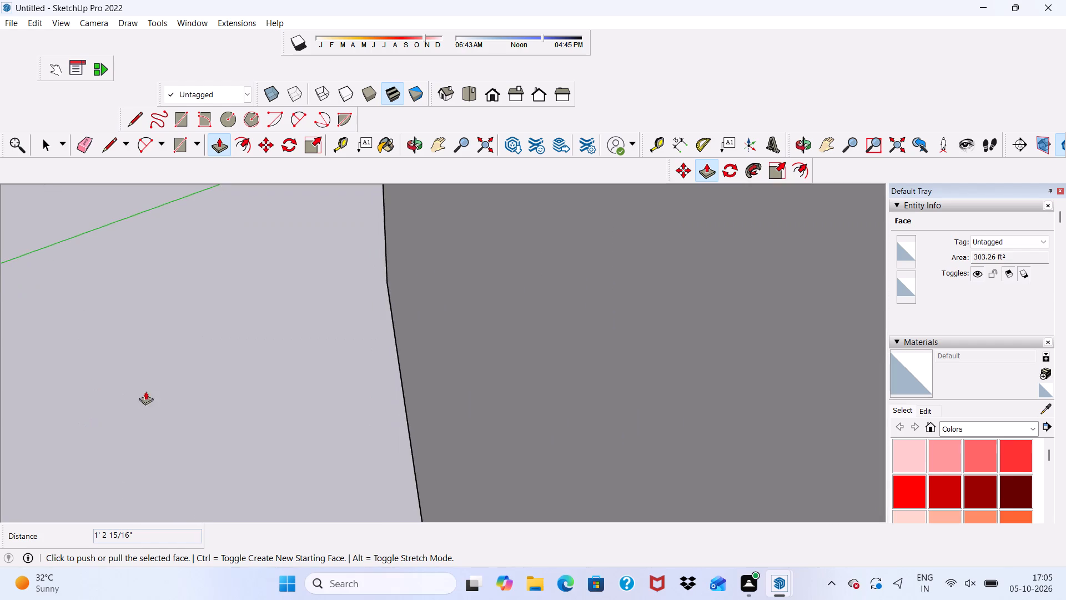
pyautogui.scroll(-3, 62, 286)
pyautogui.scroll(1, 36, 308)
pyautogui.scroll(-7, 18, 335)
pyautogui.scroll(1, 112, 307)
pyautogui.scroll(-1, 112, 307)
pyautogui.scroll(8, 112, 307)
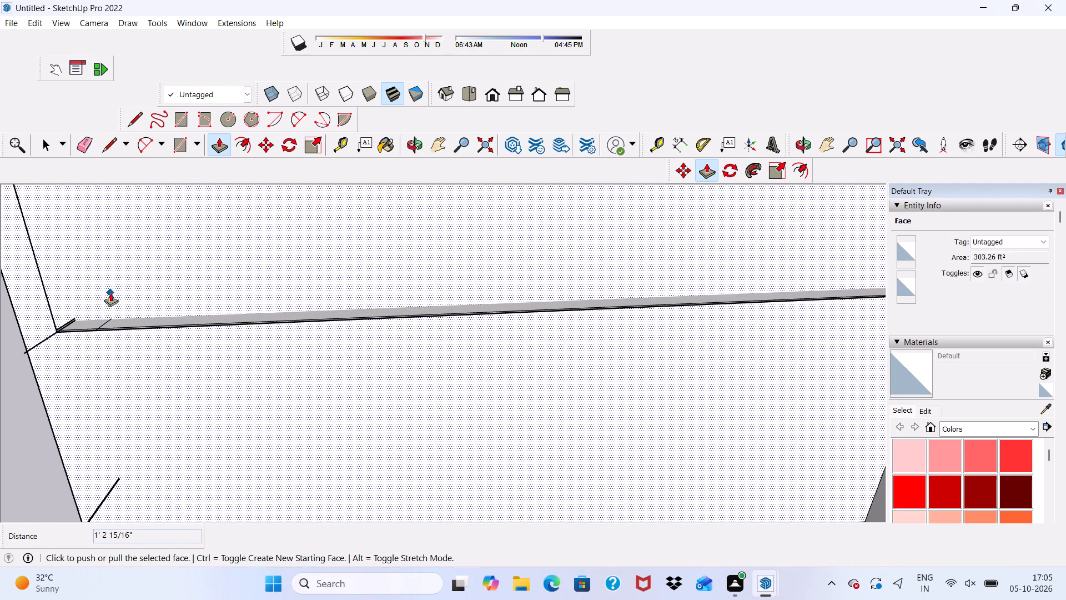
pyautogui.press('space')
pyautogui.click(88, 141)
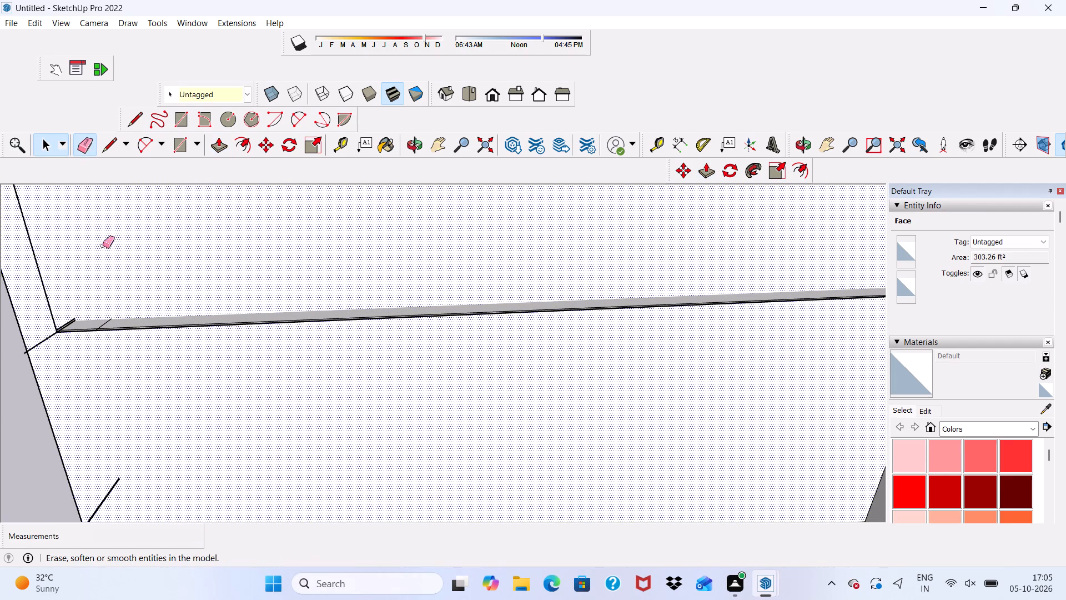
pyautogui.moveTo(31, 328); pyautogui.dragTo(52, 339)
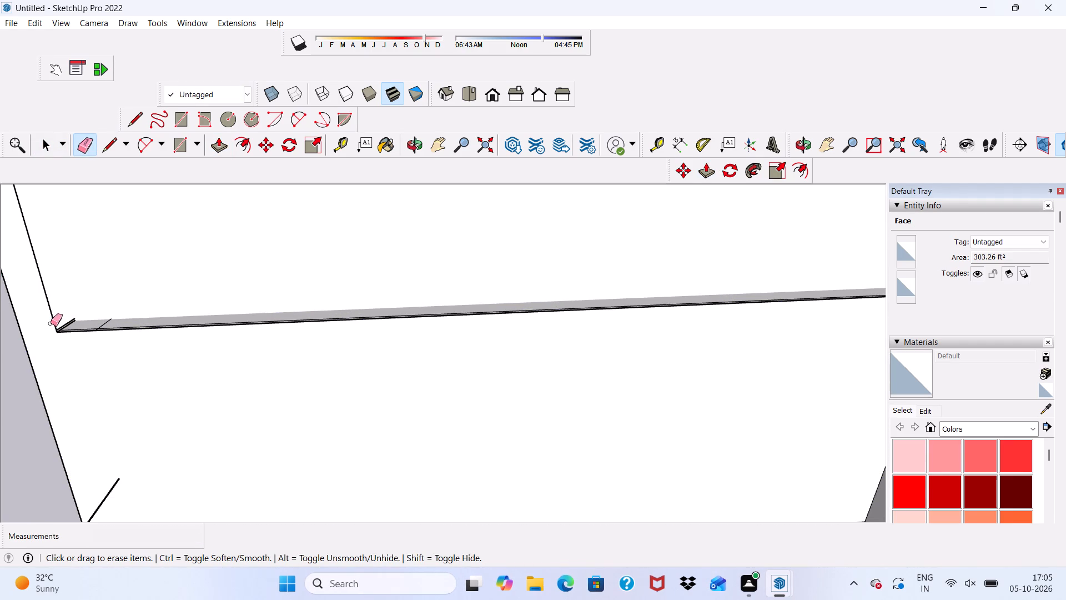
pyautogui.moveTo(41, 328); pyautogui.dragTo(31, 334)
pyautogui.moveTo(44, 327); pyautogui.dragTo(51, 316)
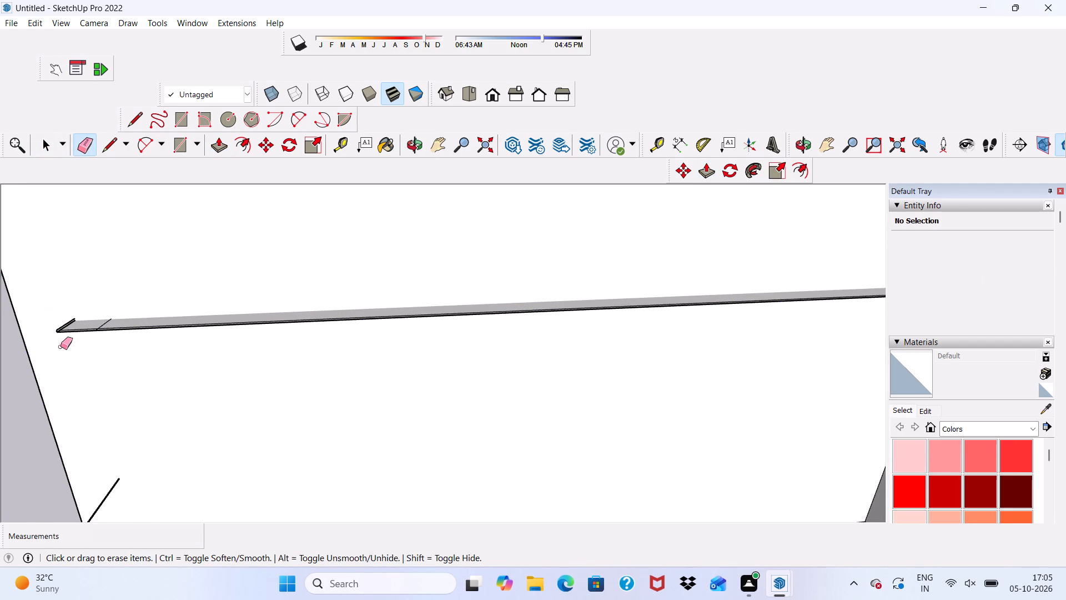
# Erase the thin slab-level ledge across the pulled-out front wall and the leftover short edges near its left corner.
pyautogui.moveTo(78, 329); pyautogui.dragTo(78, 342)
pyautogui.moveTo(90, 324); pyautogui.dragTo(144, 338)
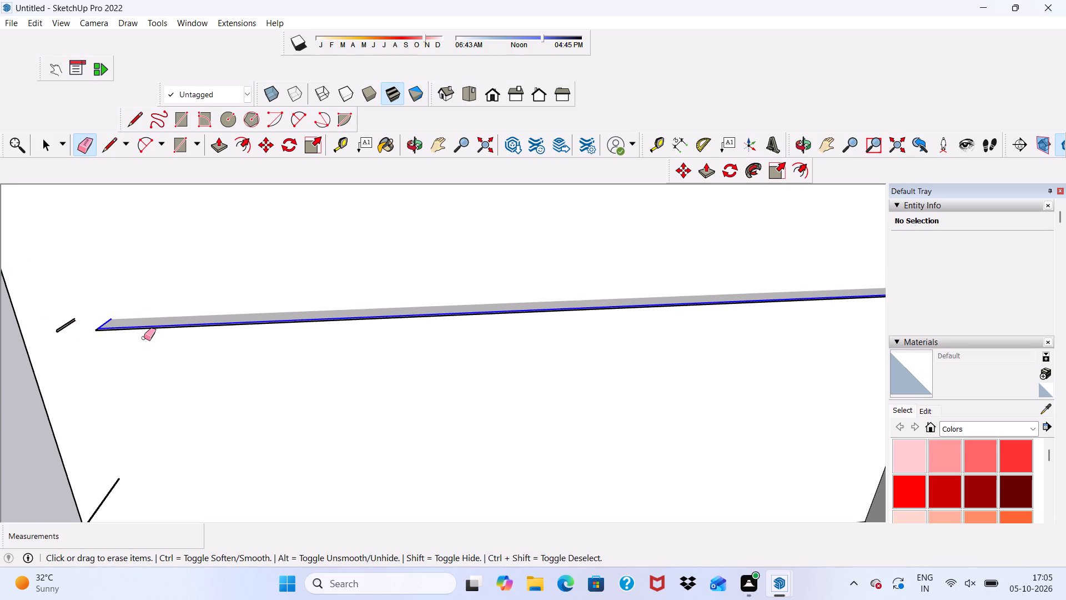
pyautogui.moveTo(144, 338); pyautogui.dragTo(149, 336)
pyautogui.moveTo(63, 325); pyautogui.dragTo(80, 373)
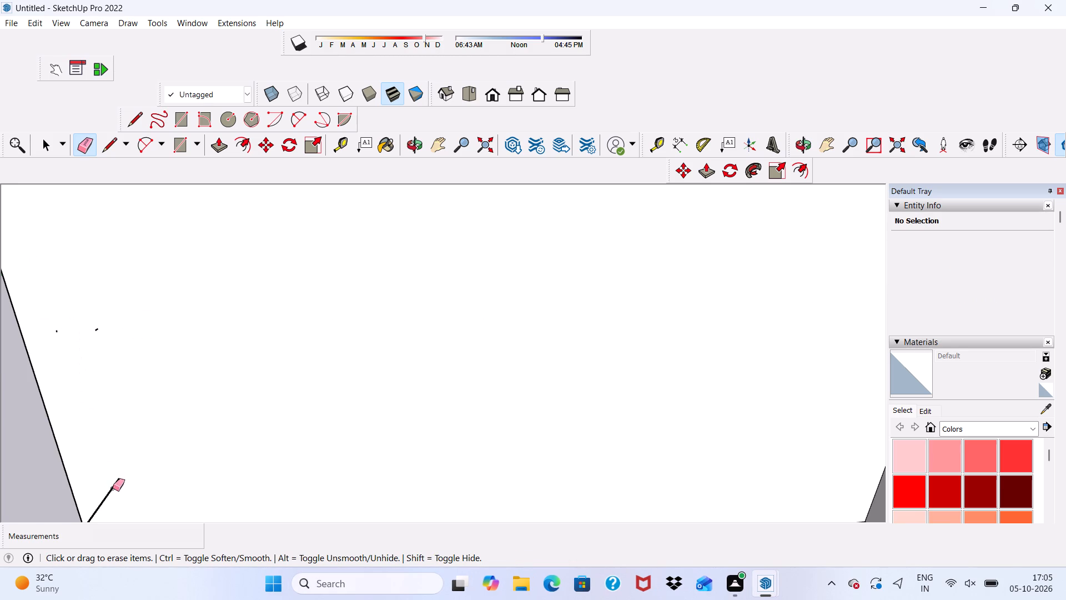
pyautogui.moveTo(114, 490); pyautogui.dragTo(117, 496)
pyautogui.moveTo(115, 488); pyautogui.dragTo(113, 483)
pyautogui.moveTo(95, 326); pyautogui.dragTo(87, 327)
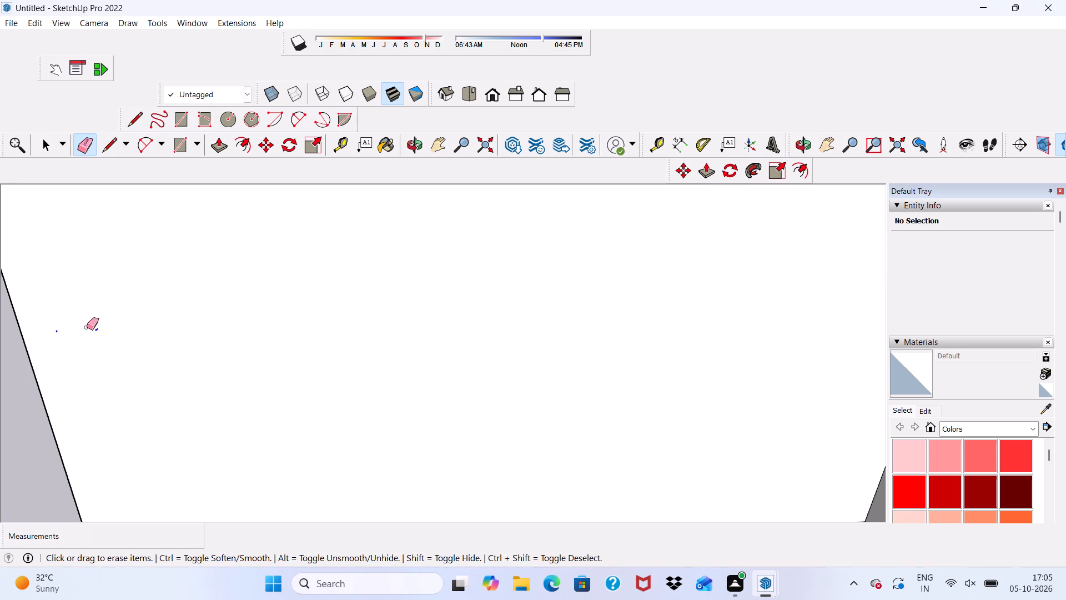
pyautogui.moveTo(87, 327); pyautogui.dragTo(52, 334)
# Erase the leftover horizontal and vertical slab-band edges on the projecting frame's left side face.
pyautogui.scroll(-6, 28, 333)
pyautogui.scroll(1, 0, 322)
pyautogui.scroll(-4, 0, 327)
pyautogui.scroll(-3, 138, 289)
pyautogui.moveTo(159, 329); pyautogui.dragTo(222, 242, button='middle')
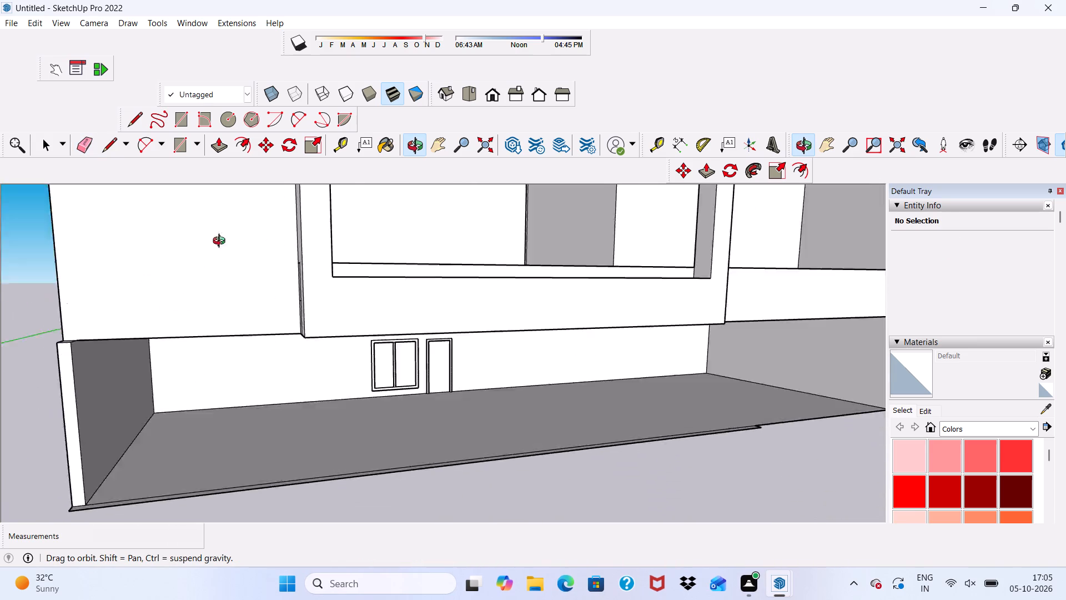
pyautogui.moveTo(222, 242); pyautogui.dragTo(364, 287, button='middle')
pyautogui.scroll(2, 457, 276)
pyautogui.moveTo(526, 284); pyautogui.dragTo(526, 301)
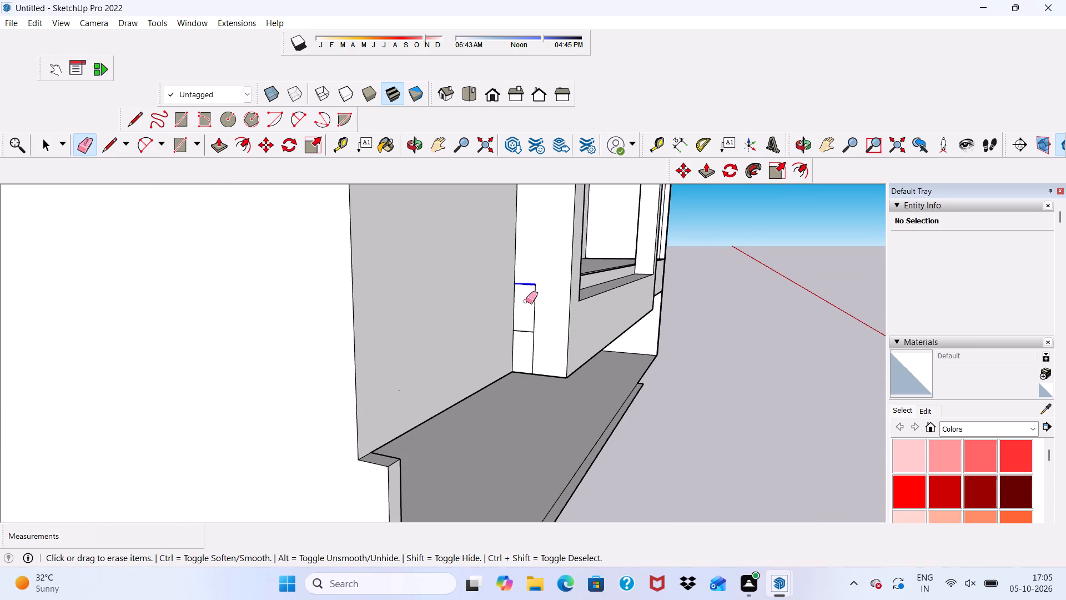
pyautogui.moveTo(526, 301); pyautogui.dragTo(530, 361)
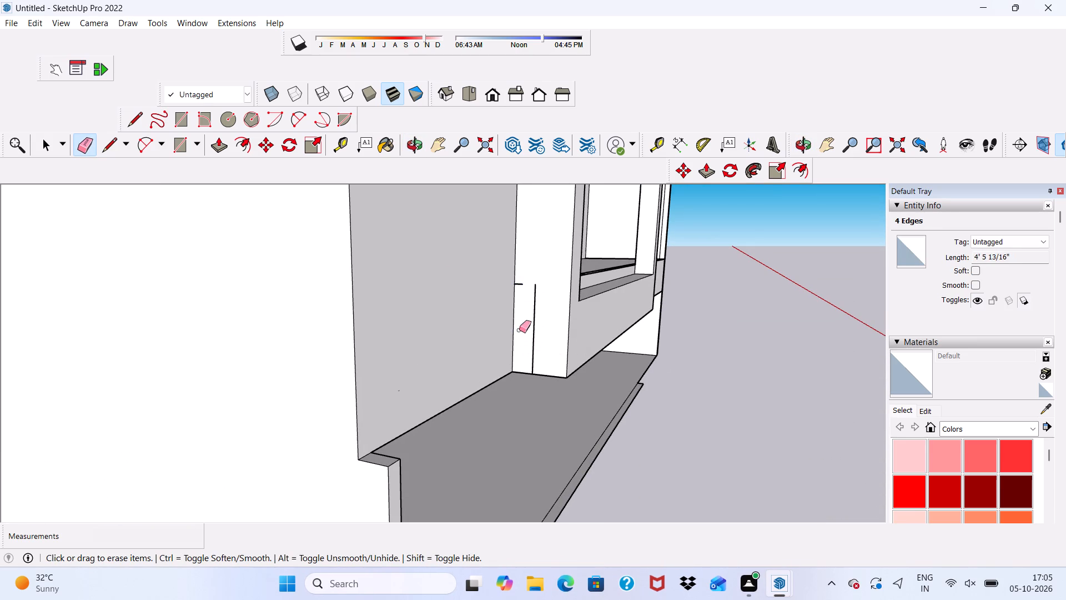
pyautogui.click(520, 284)
pyautogui.moveTo(535, 293); pyautogui.dragTo(534, 295)
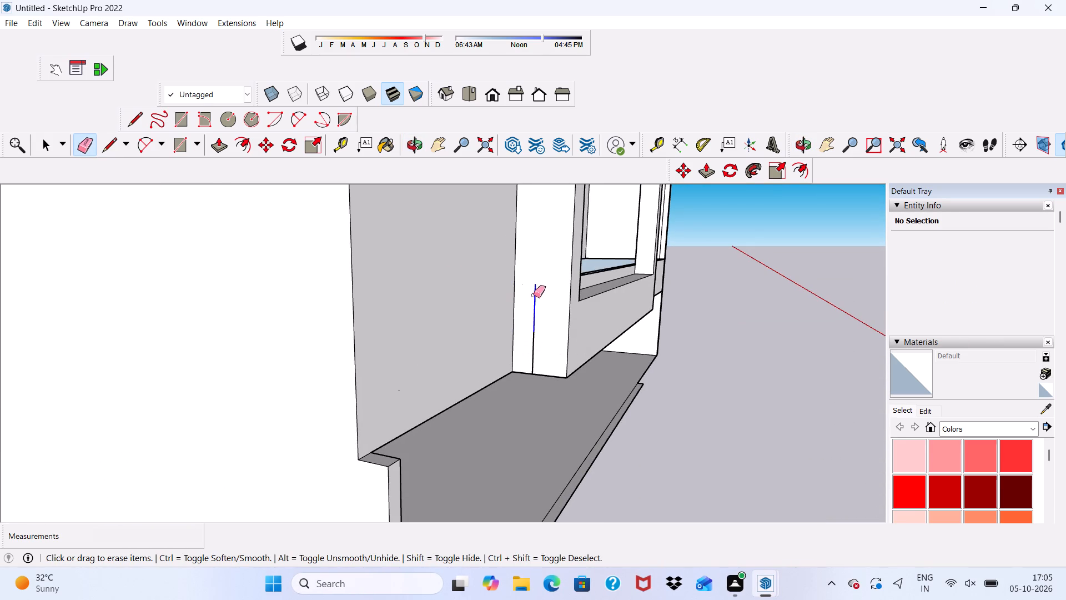
pyautogui.moveTo(534, 295); pyautogui.dragTo(538, 359)
# Push/Pull the large blue floor face behind the projecting frame's window opening by about 1/4".
pyautogui.scroll(-1, 571, 294)
pyautogui.moveTo(544, 321); pyautogui.dragTo(386, 335, button='middle')
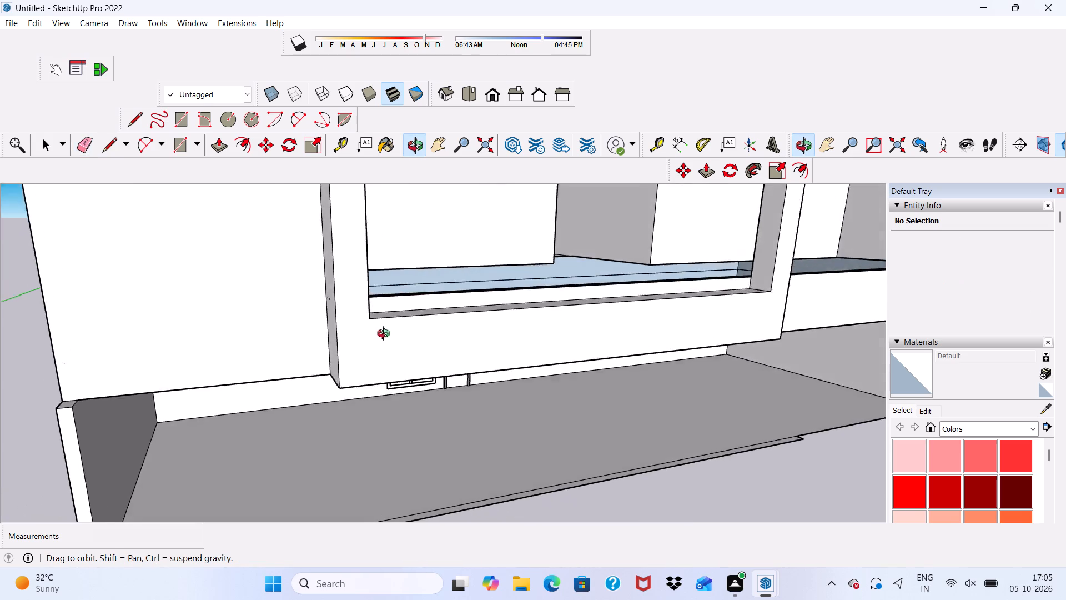
pyautogui.moveTo(386, 335); pyautogui.dragTo(209, 398, button='middle')
pyautogui.scroll(2, 269, 349)
pyautogui.press('space')
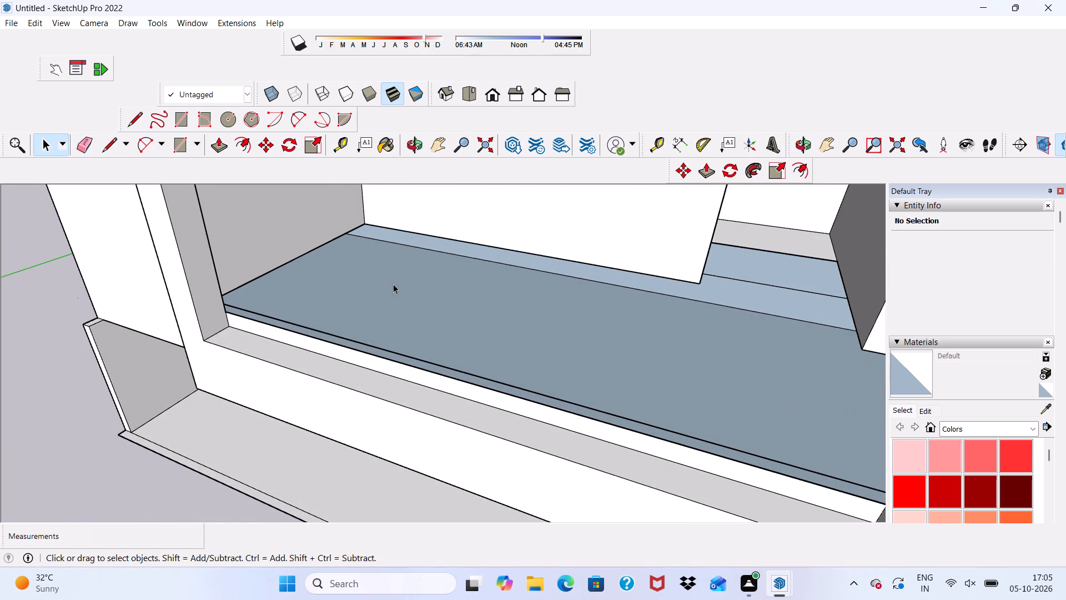
pyautogui.click(393, 284)
pyautogui.click(223, 146)
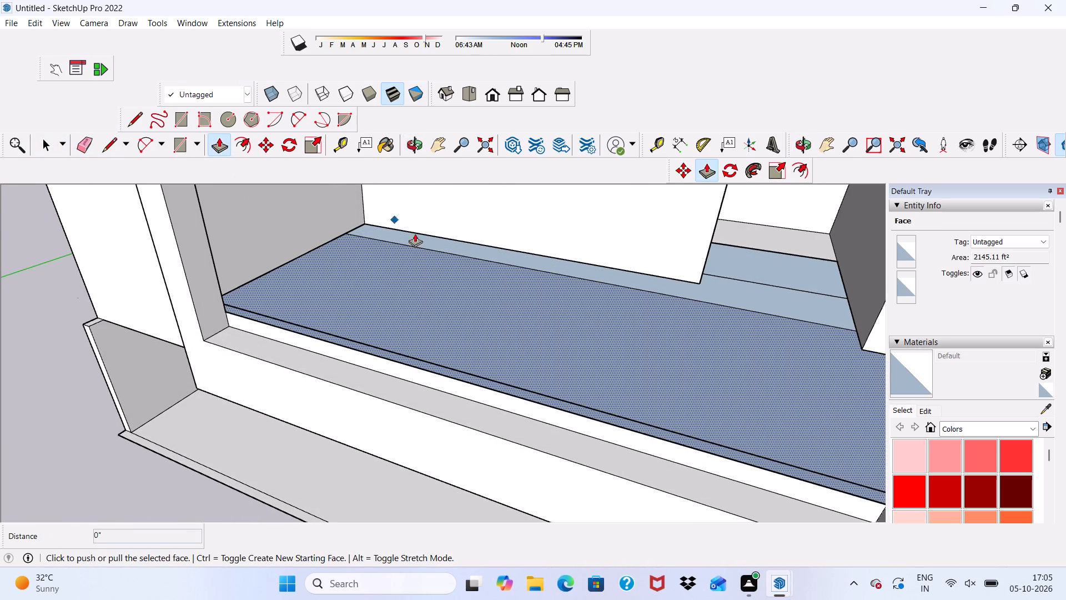
pyautogui.click(505, 308)
pyautogui.scroll(4, 445, 253)
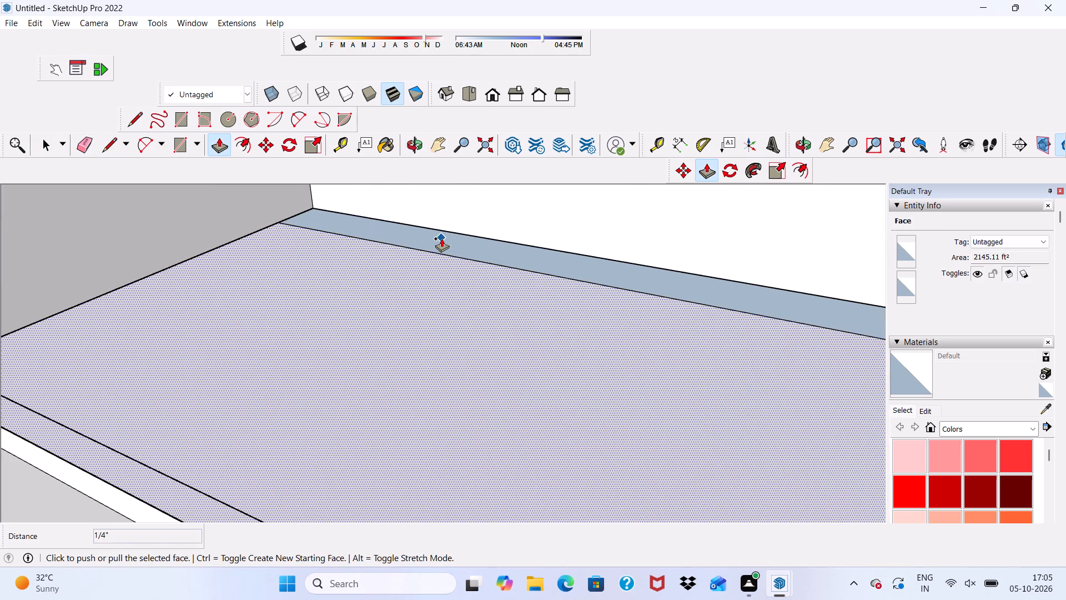
pyautogui.click(441, 238)
# Push/Pull the narrow blue strip along the floor's back edge about 24' 1 7/8" toward the window opening.
pyautogui.press('space')
pyautogui.click(403, 239)
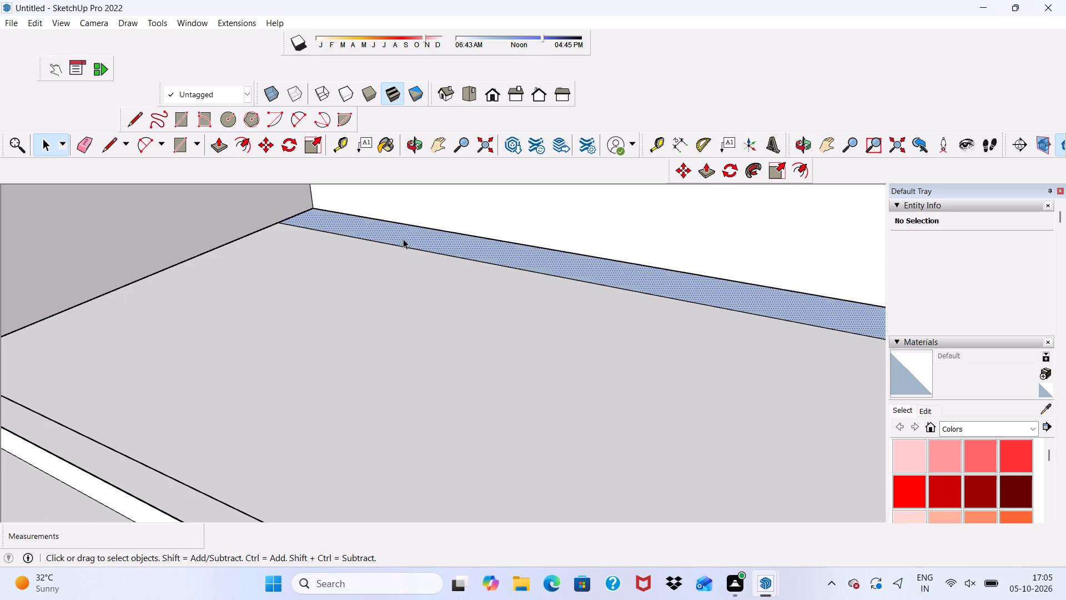
pyautogui.click(219, 142)
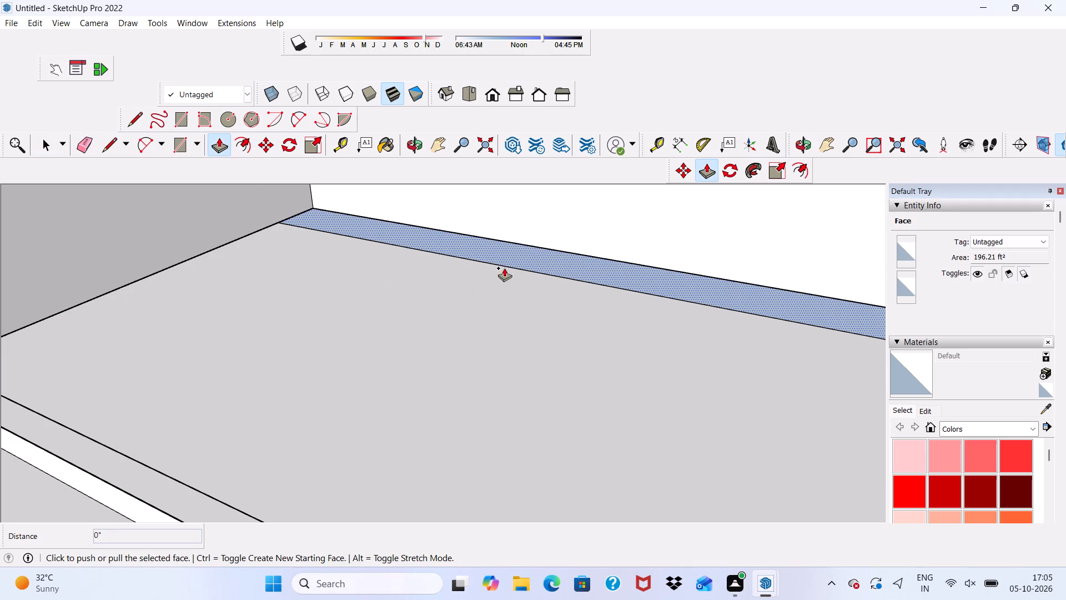
pyautogui.click(502, 252)
pyautogui.scroll(-1, 336, 418)
pyautogui.scroll(1, 334, 419)
pyautogui.scroll(-3, 334, 419)
pyautogui.scroll(-3, 291, 372)
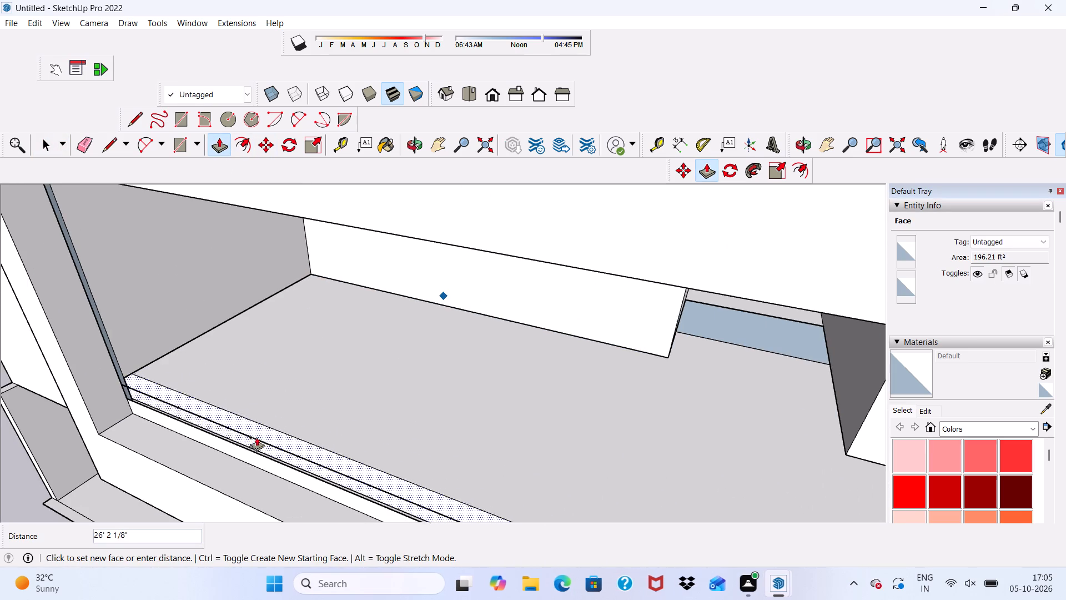
pyautogui.scroll(-2, 130, 439)
pyautogui.scroll(3, 153, 408)
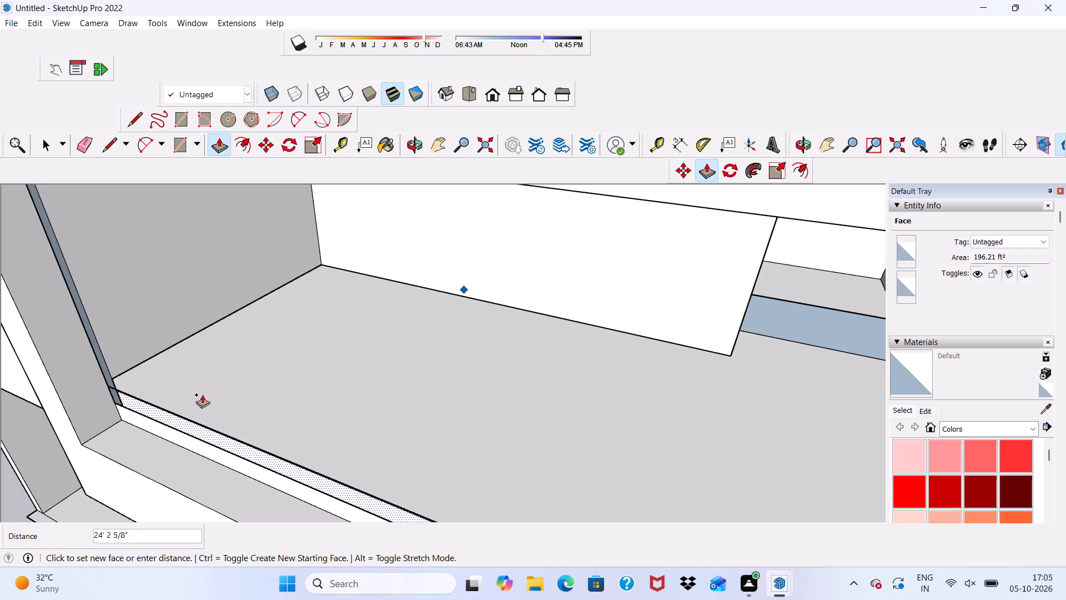
pyautogui.click(203, 394)
# Push/Pull the narrow blue strip running along the side wall at the window opening by about 1 7/8".
pyautogui.scroll(5, 134, 301)
pyautogui.scroll(1, 88, 316)
pyautogui.scroll(-1, 87, 316)
pyautogui.scroll(2, 84, 317)
pyautogui.scroll(3, 43, 346)
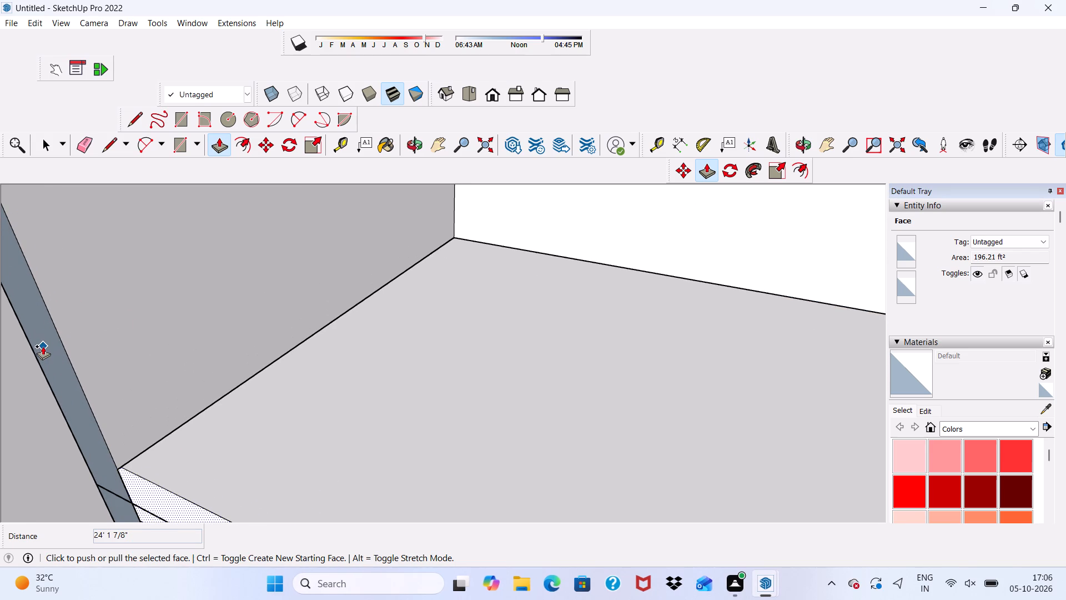
pyautogui.rightClick(68, 355)
pyautogui.press('c')
pyautogui.click(39, 336)
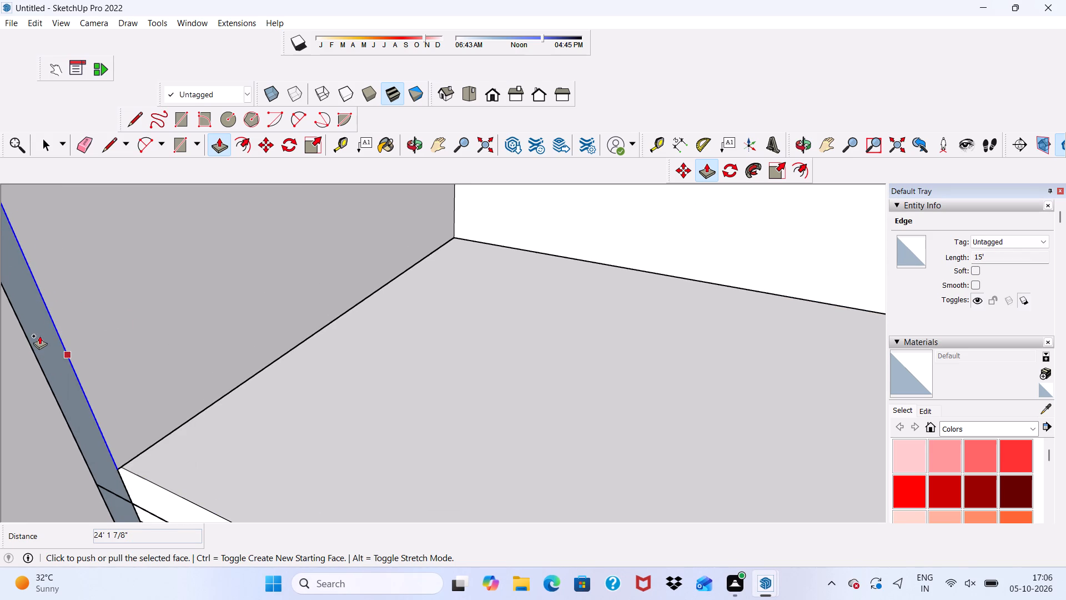
pyautogui.press('space')
pyautogui.click(42, 332)
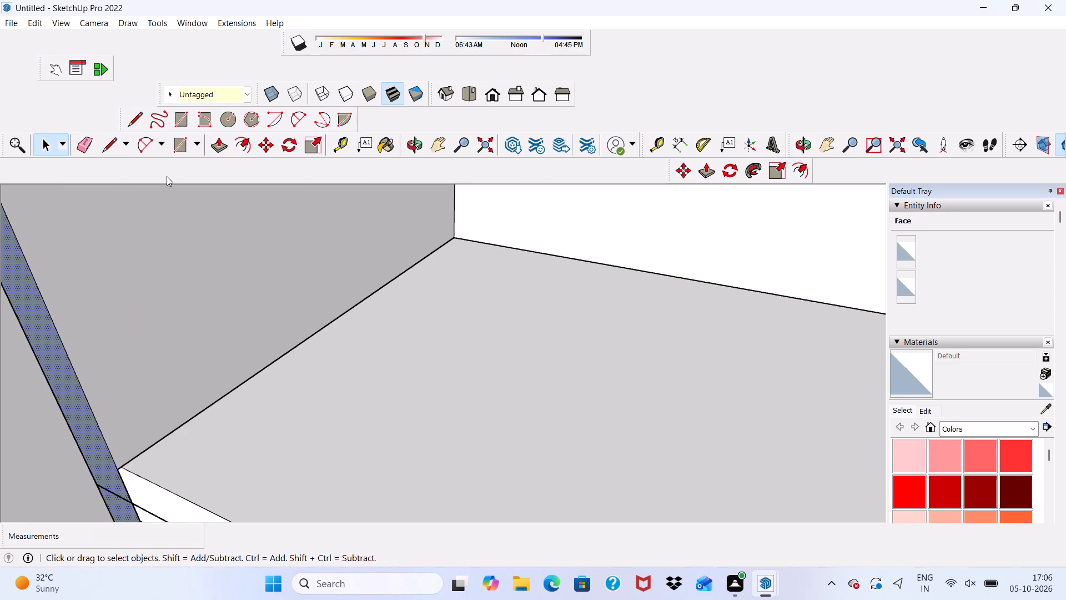
pyautogui.click(200, 145)
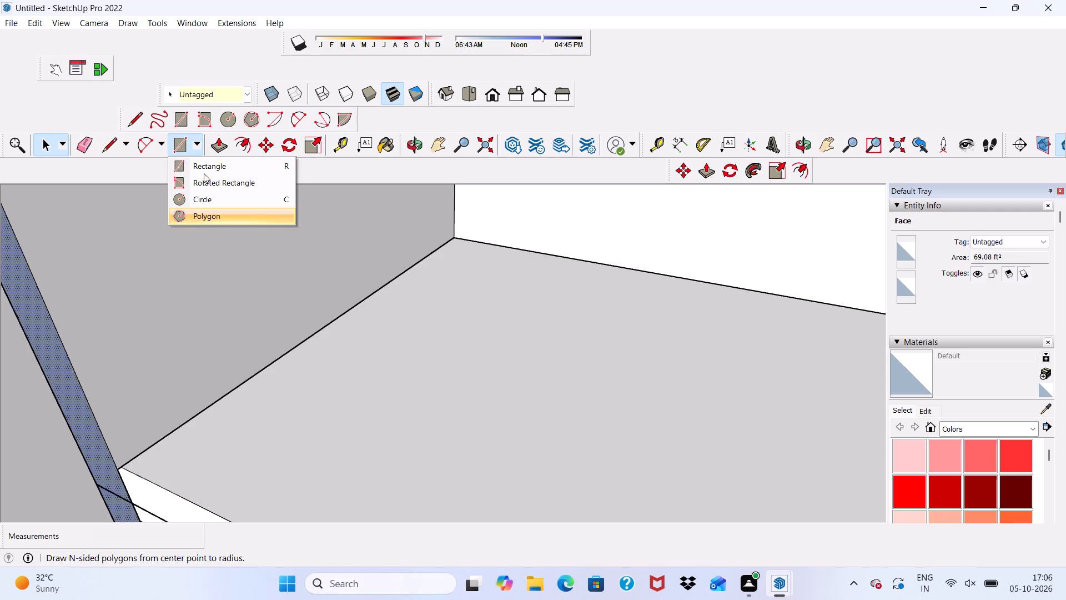
pyautogui.click(217, 149)
pyautogui.scroll(3, 26, 331)
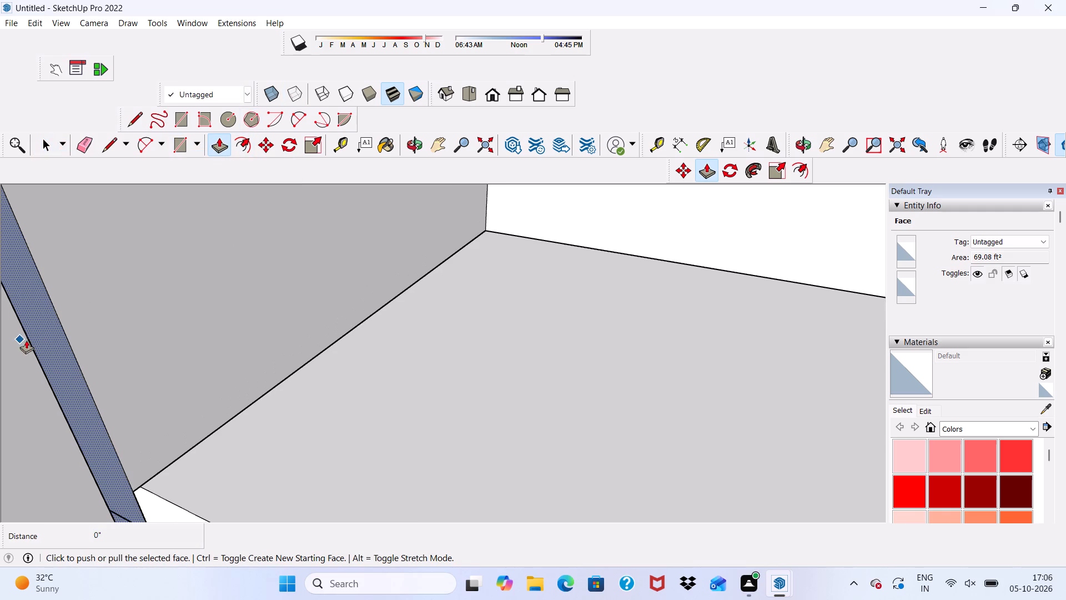
pyautogui.click(49, 327)
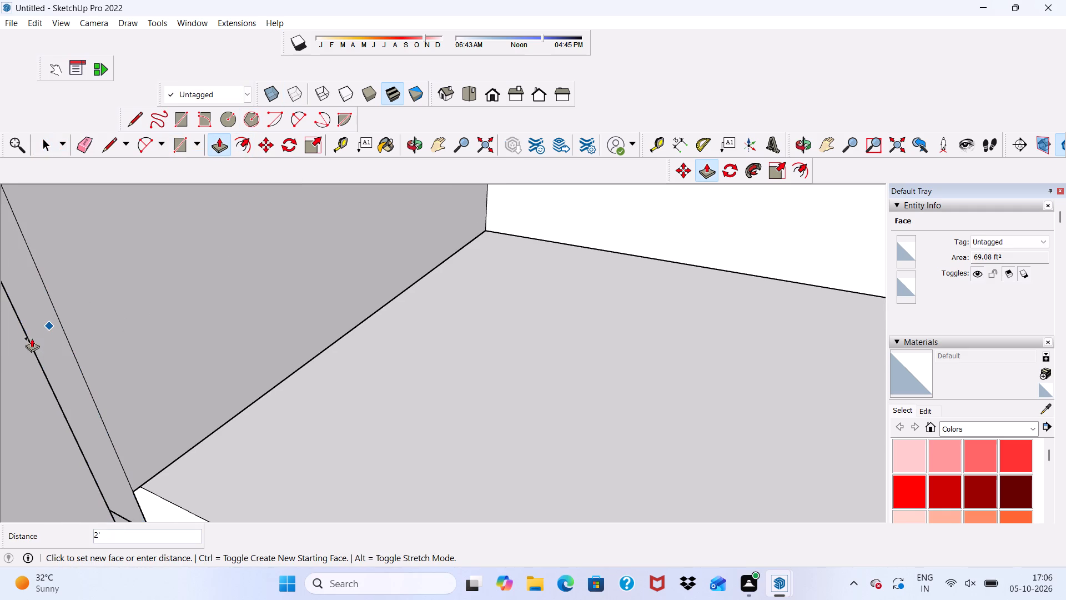
pyautogui.click(38, 334)
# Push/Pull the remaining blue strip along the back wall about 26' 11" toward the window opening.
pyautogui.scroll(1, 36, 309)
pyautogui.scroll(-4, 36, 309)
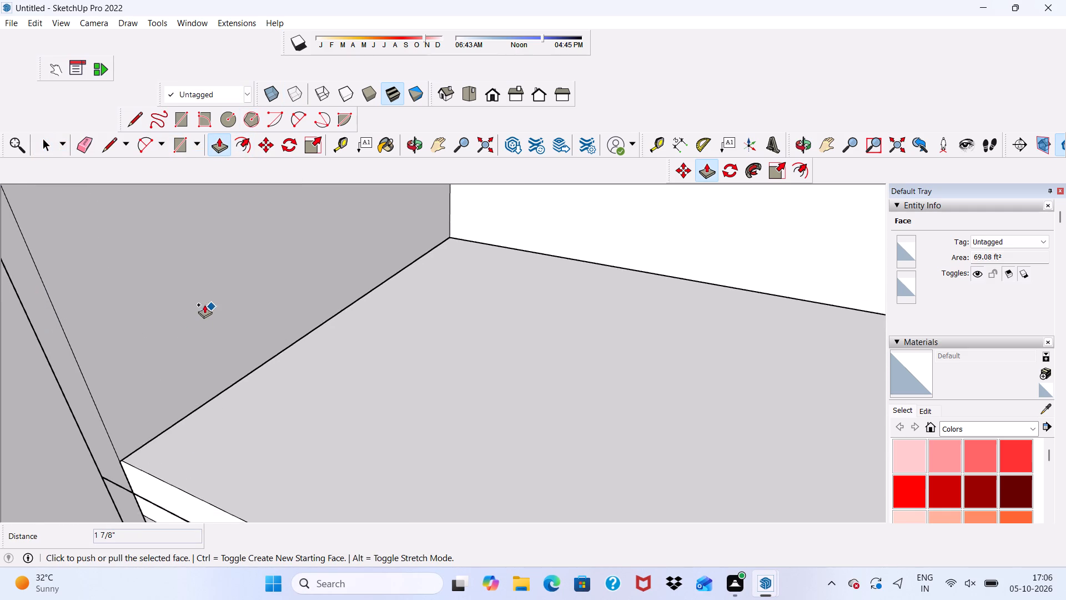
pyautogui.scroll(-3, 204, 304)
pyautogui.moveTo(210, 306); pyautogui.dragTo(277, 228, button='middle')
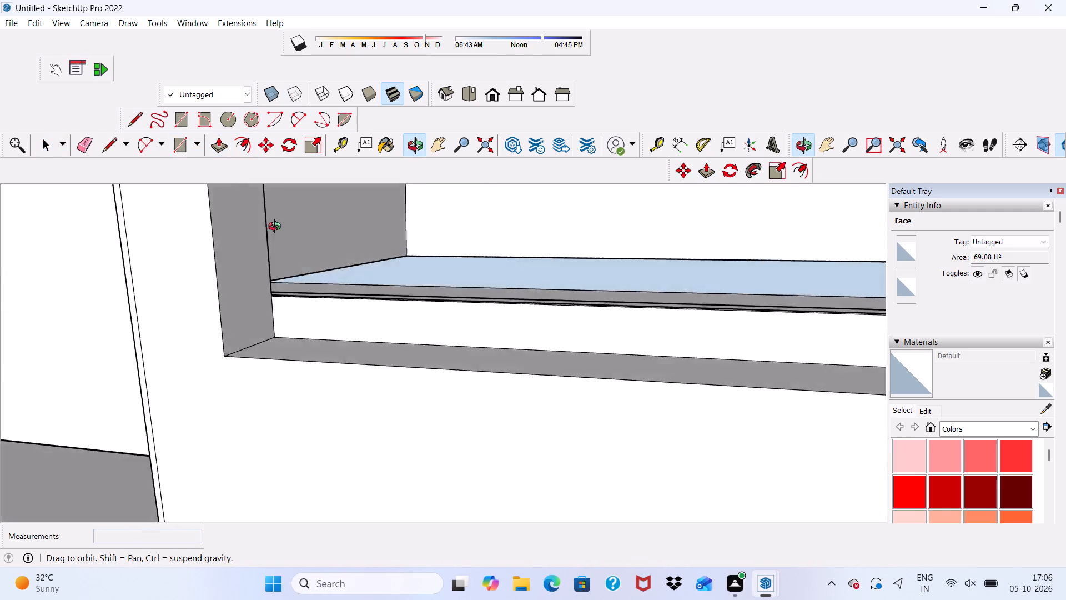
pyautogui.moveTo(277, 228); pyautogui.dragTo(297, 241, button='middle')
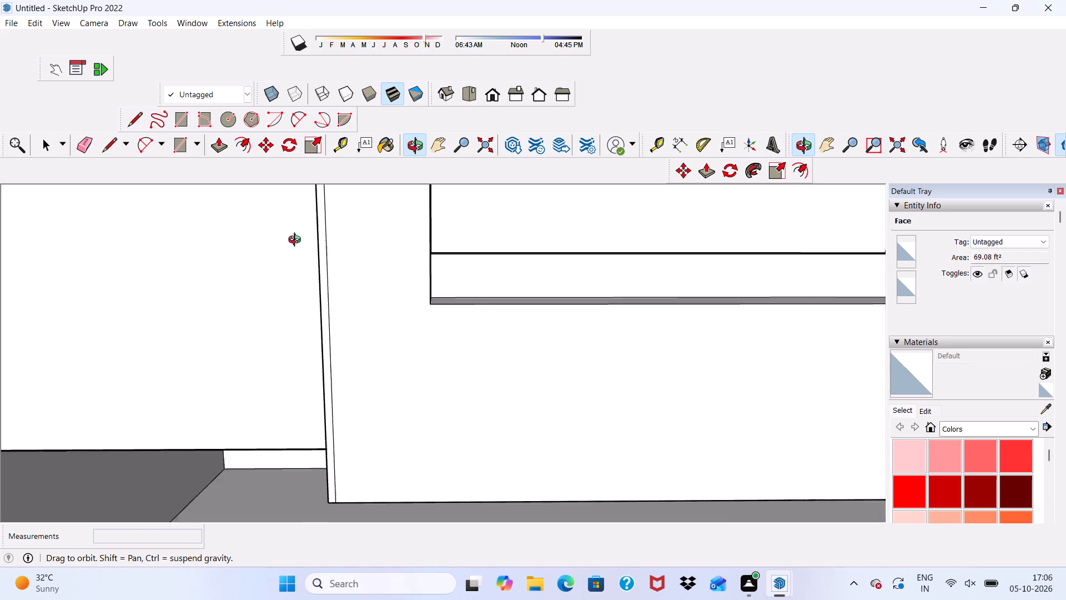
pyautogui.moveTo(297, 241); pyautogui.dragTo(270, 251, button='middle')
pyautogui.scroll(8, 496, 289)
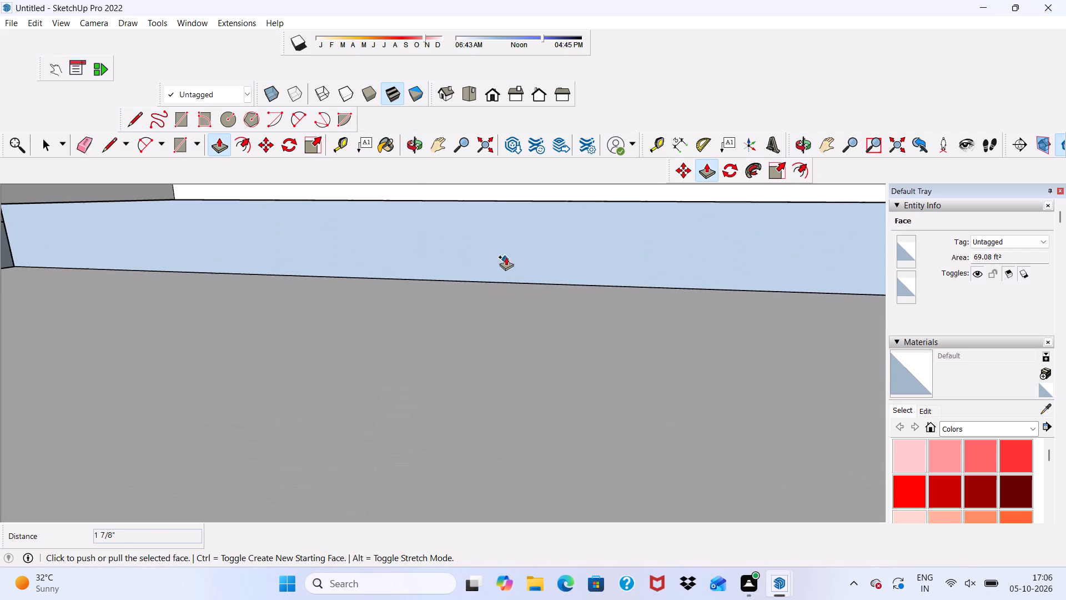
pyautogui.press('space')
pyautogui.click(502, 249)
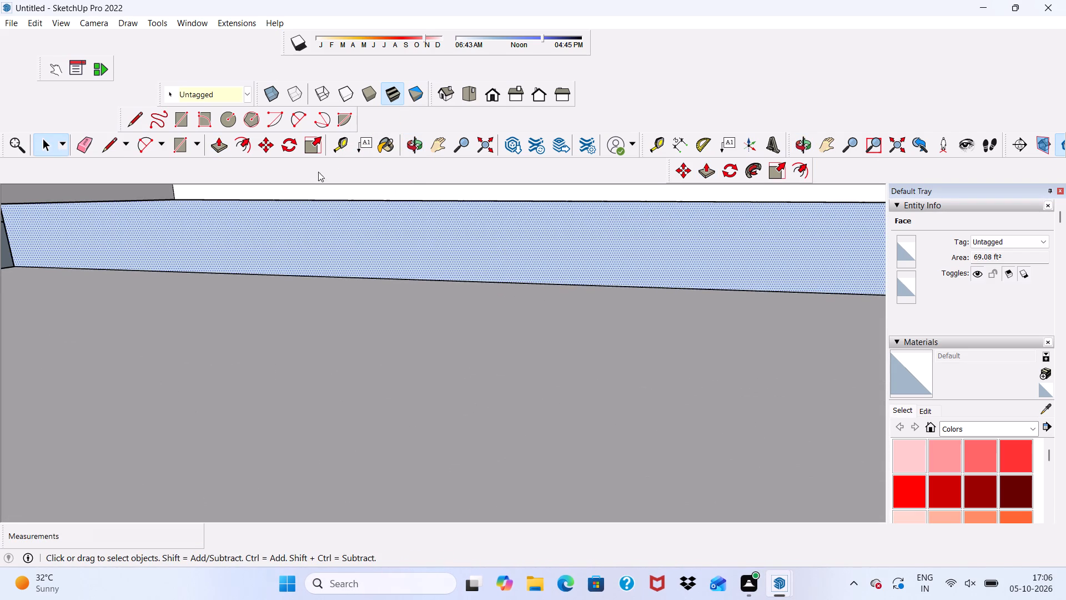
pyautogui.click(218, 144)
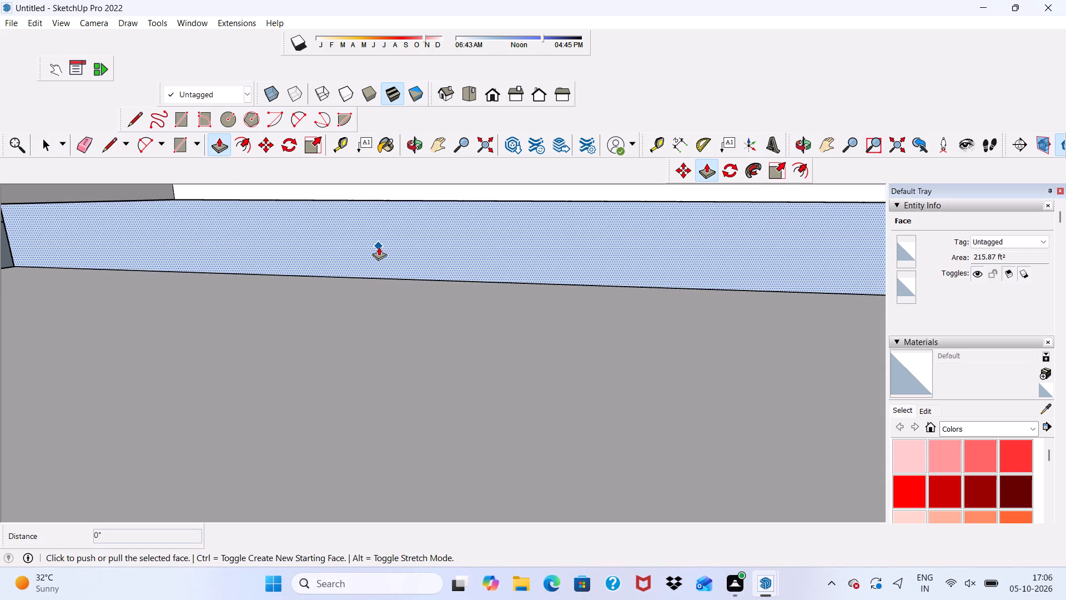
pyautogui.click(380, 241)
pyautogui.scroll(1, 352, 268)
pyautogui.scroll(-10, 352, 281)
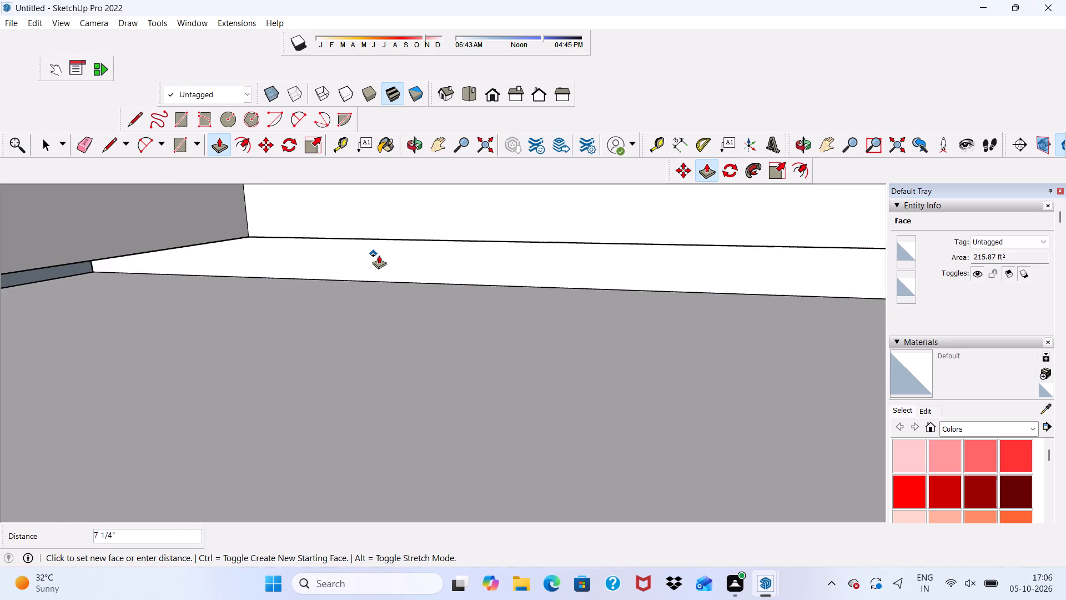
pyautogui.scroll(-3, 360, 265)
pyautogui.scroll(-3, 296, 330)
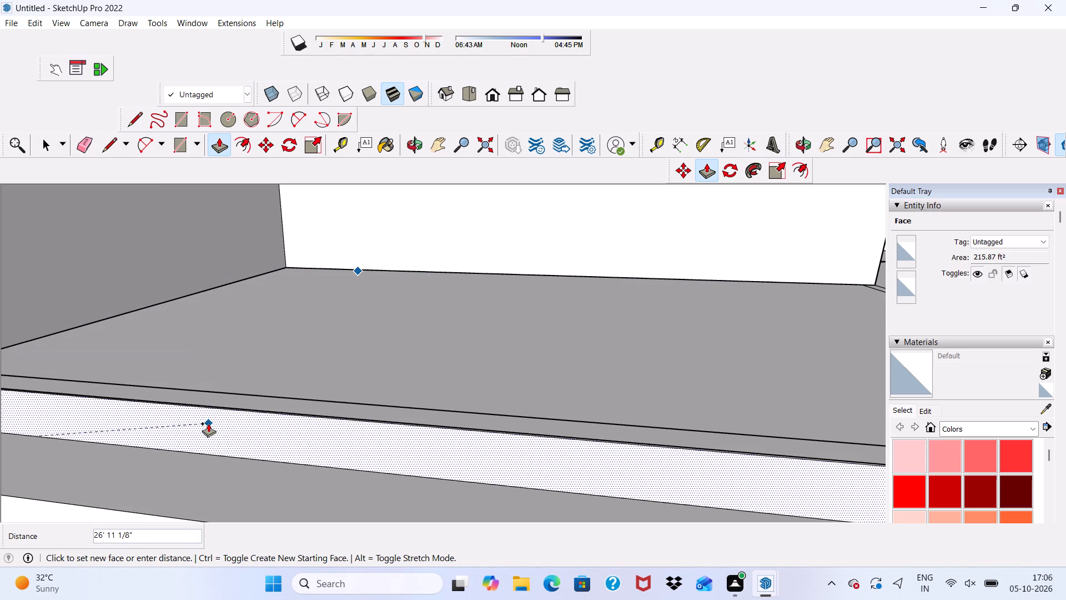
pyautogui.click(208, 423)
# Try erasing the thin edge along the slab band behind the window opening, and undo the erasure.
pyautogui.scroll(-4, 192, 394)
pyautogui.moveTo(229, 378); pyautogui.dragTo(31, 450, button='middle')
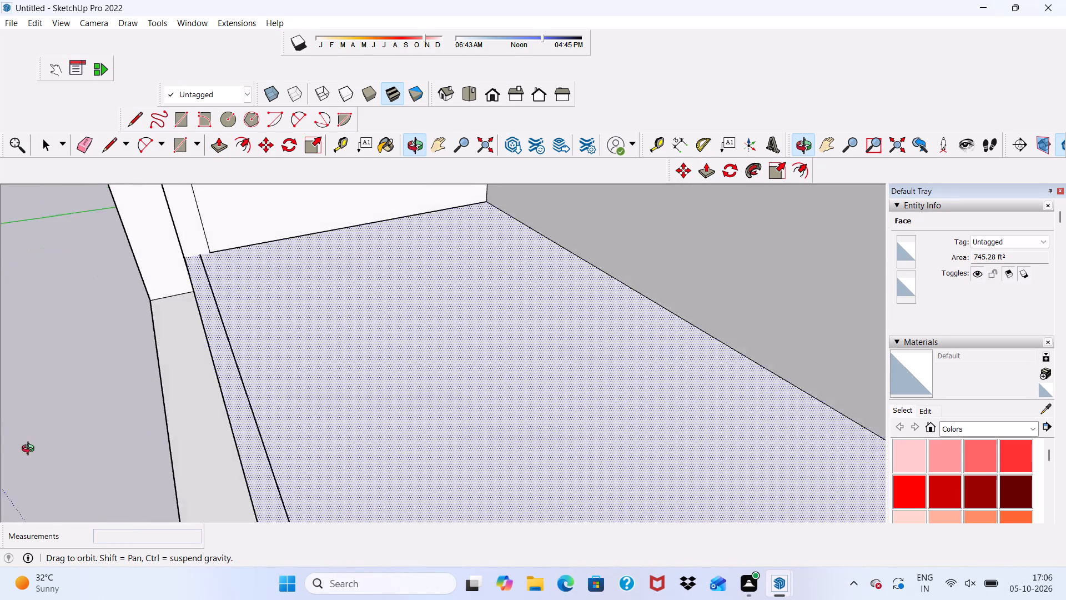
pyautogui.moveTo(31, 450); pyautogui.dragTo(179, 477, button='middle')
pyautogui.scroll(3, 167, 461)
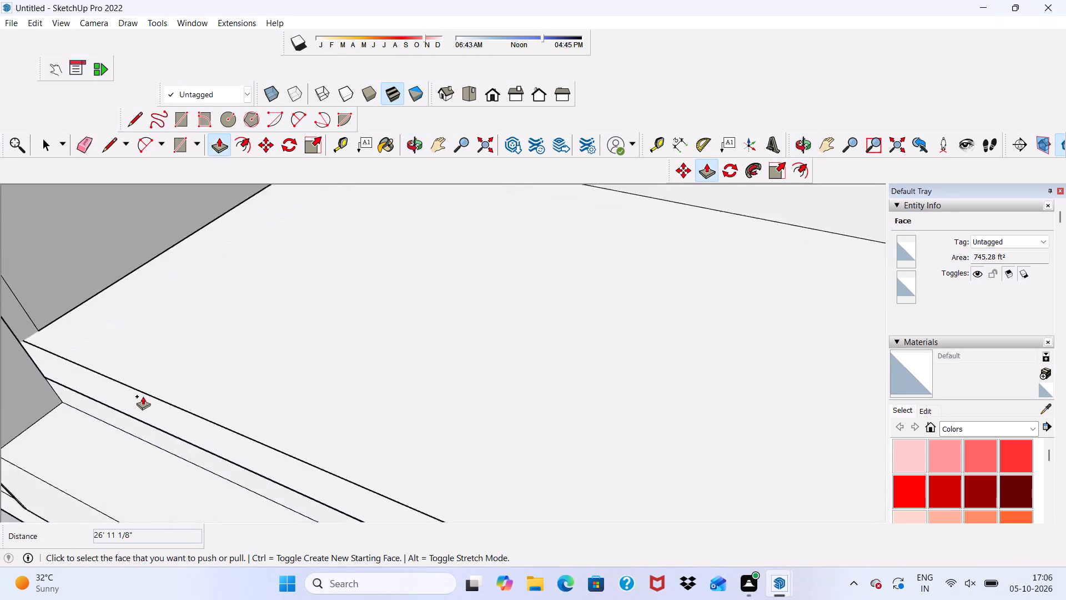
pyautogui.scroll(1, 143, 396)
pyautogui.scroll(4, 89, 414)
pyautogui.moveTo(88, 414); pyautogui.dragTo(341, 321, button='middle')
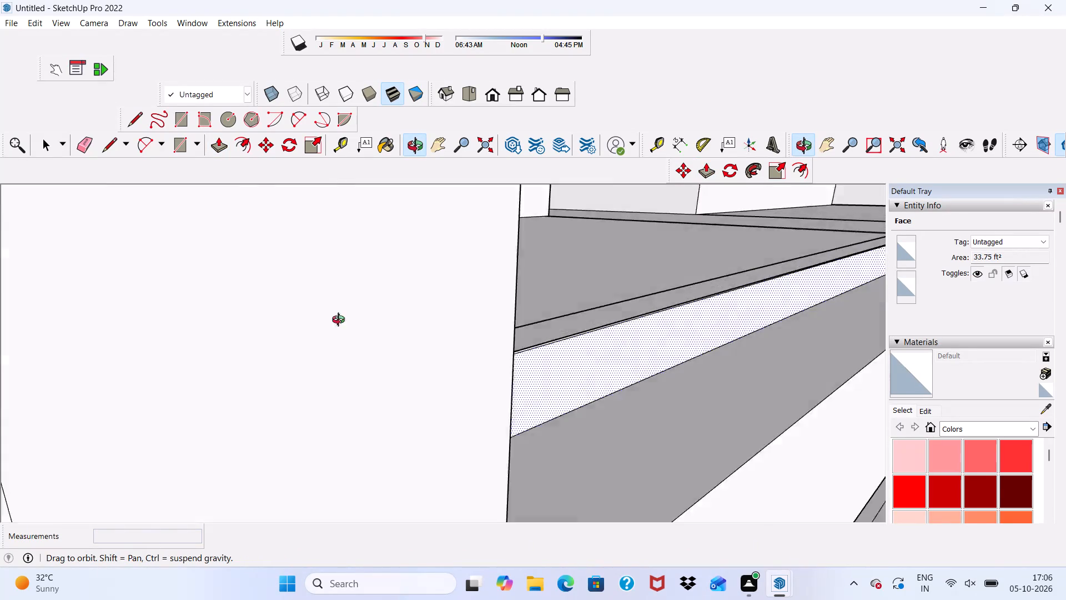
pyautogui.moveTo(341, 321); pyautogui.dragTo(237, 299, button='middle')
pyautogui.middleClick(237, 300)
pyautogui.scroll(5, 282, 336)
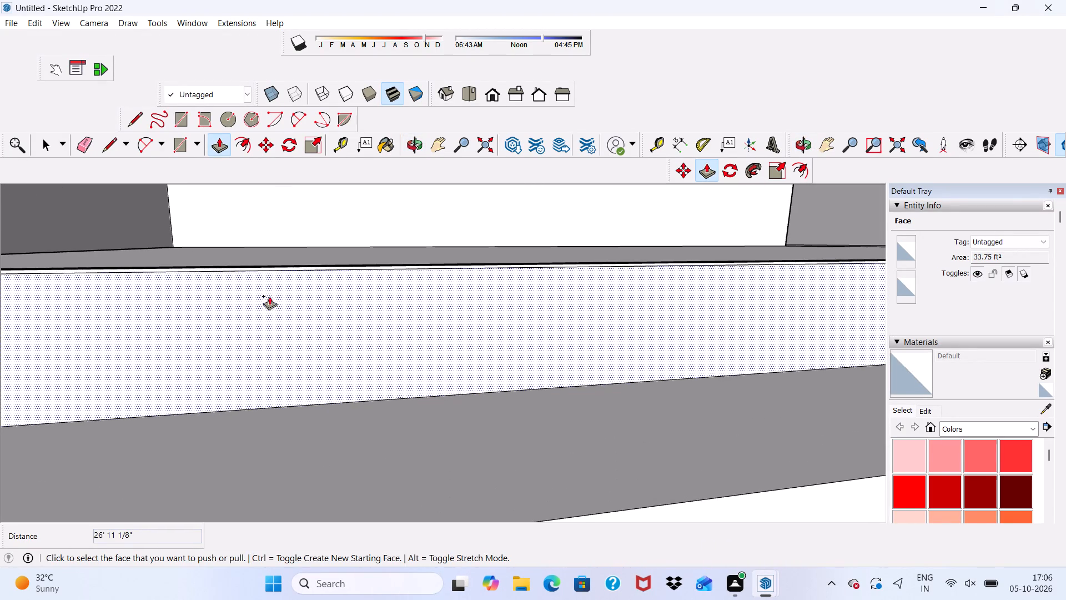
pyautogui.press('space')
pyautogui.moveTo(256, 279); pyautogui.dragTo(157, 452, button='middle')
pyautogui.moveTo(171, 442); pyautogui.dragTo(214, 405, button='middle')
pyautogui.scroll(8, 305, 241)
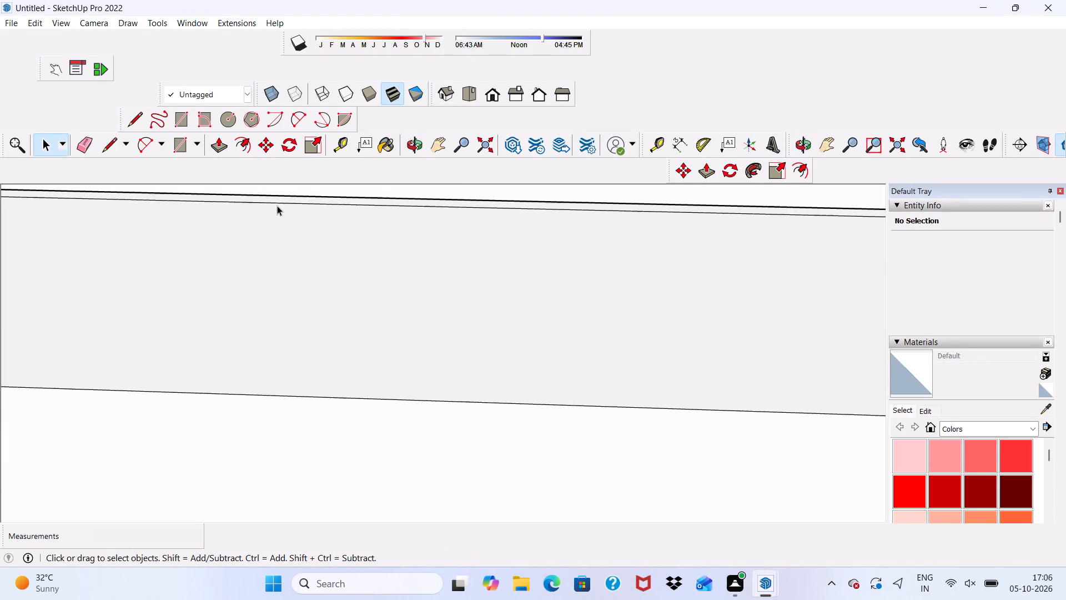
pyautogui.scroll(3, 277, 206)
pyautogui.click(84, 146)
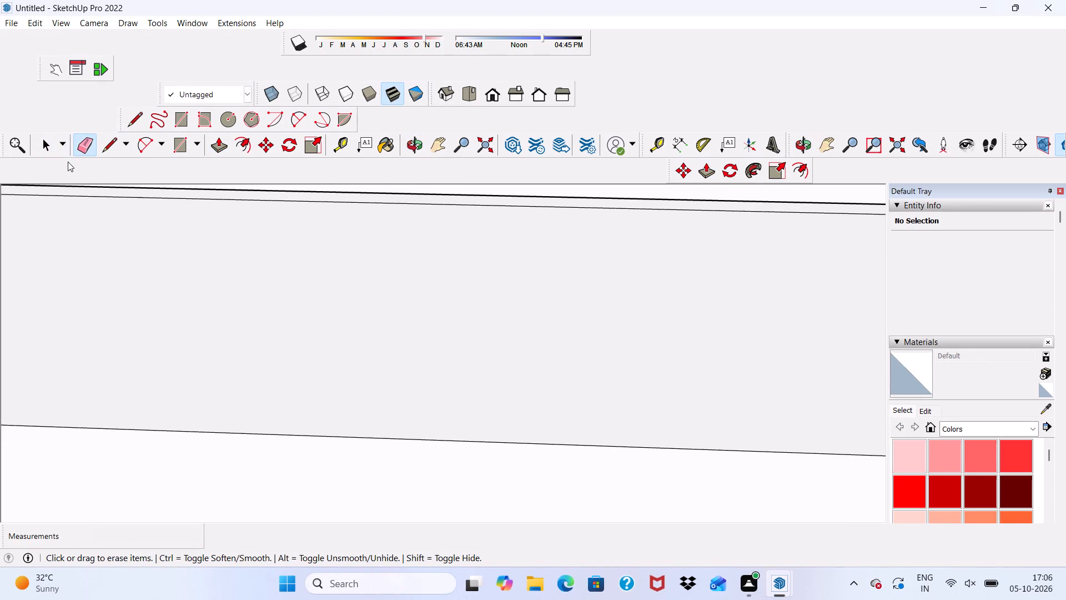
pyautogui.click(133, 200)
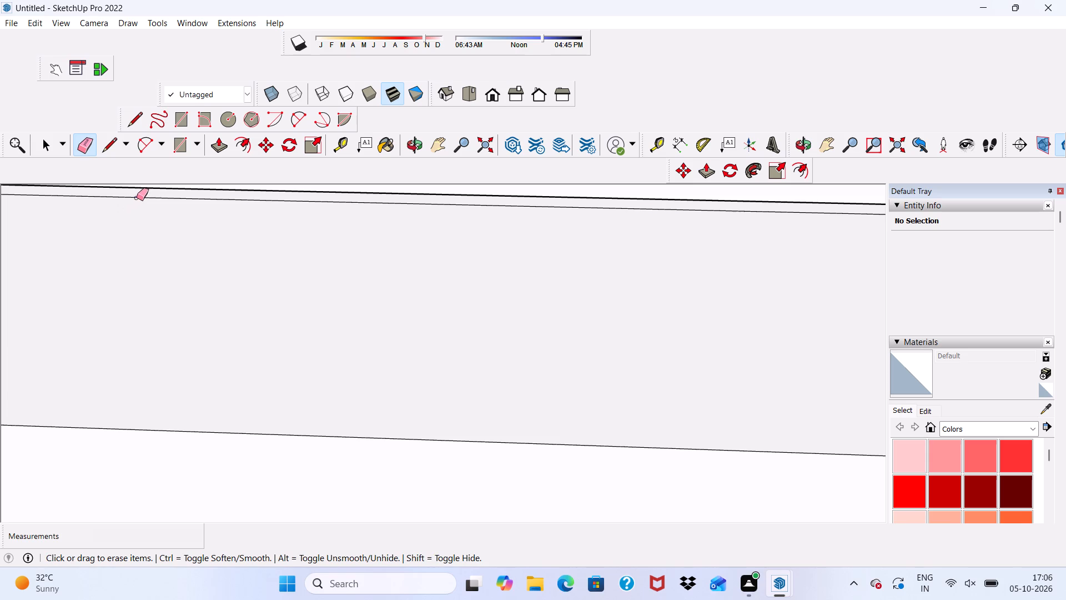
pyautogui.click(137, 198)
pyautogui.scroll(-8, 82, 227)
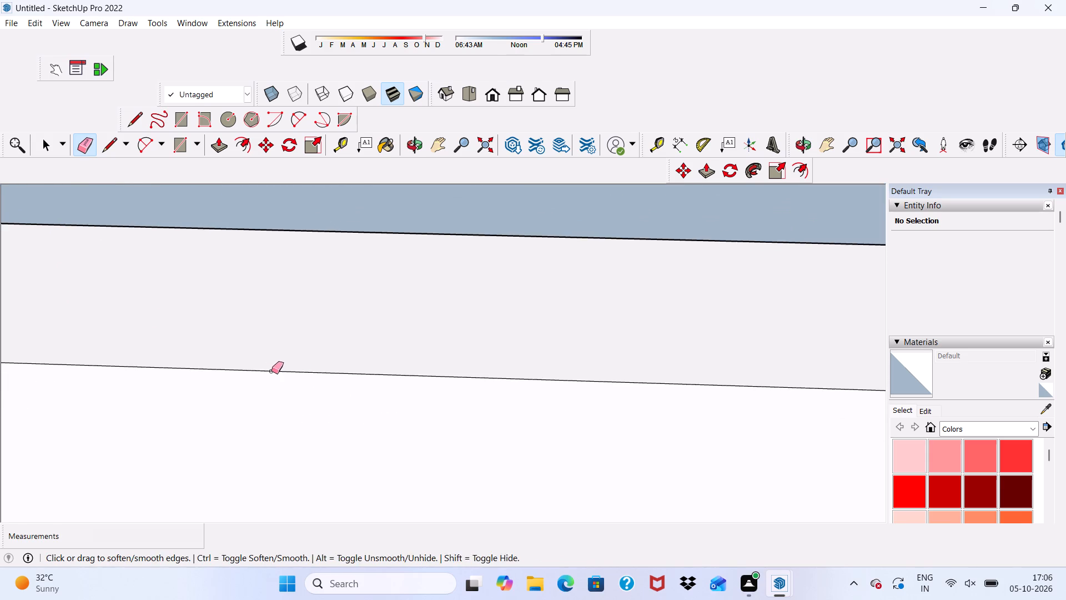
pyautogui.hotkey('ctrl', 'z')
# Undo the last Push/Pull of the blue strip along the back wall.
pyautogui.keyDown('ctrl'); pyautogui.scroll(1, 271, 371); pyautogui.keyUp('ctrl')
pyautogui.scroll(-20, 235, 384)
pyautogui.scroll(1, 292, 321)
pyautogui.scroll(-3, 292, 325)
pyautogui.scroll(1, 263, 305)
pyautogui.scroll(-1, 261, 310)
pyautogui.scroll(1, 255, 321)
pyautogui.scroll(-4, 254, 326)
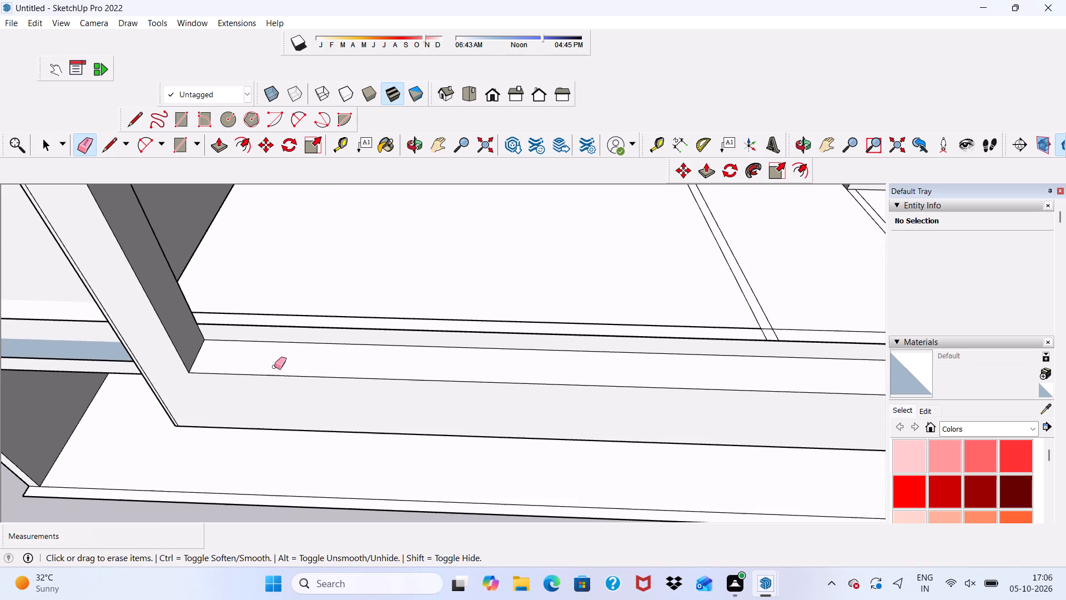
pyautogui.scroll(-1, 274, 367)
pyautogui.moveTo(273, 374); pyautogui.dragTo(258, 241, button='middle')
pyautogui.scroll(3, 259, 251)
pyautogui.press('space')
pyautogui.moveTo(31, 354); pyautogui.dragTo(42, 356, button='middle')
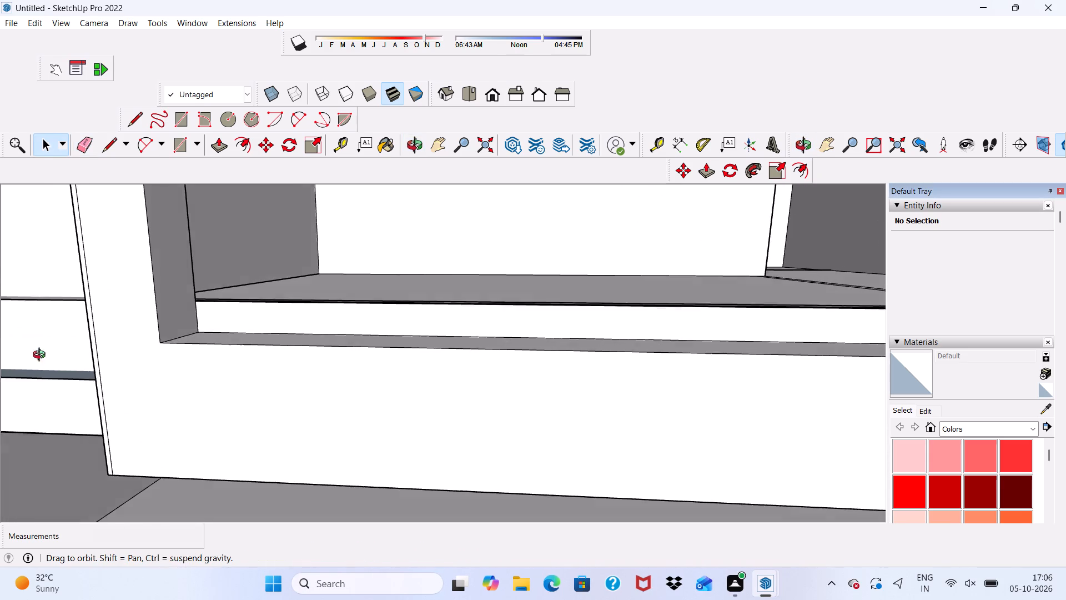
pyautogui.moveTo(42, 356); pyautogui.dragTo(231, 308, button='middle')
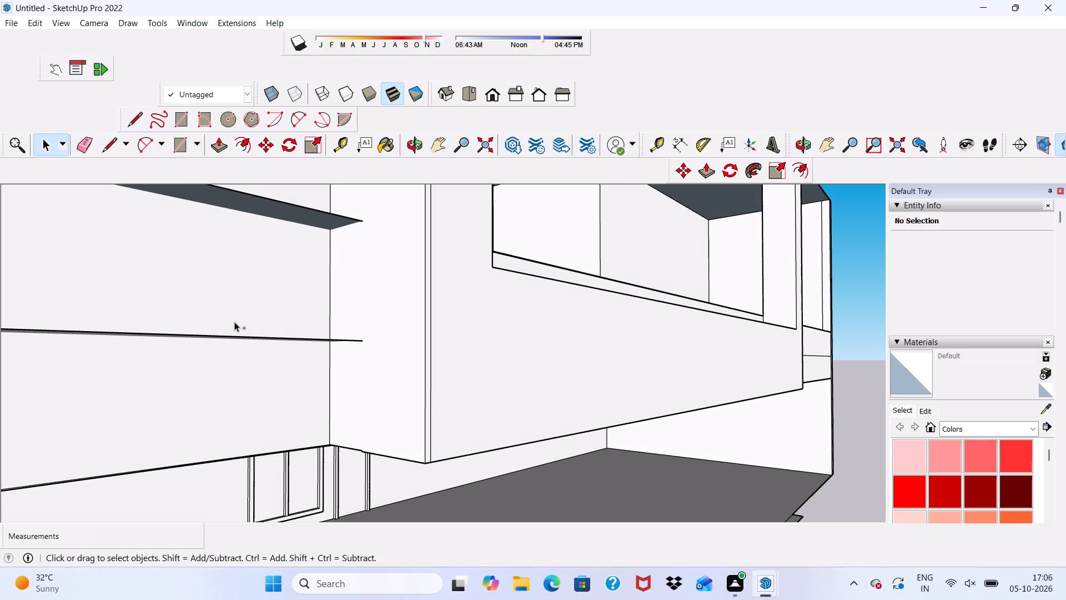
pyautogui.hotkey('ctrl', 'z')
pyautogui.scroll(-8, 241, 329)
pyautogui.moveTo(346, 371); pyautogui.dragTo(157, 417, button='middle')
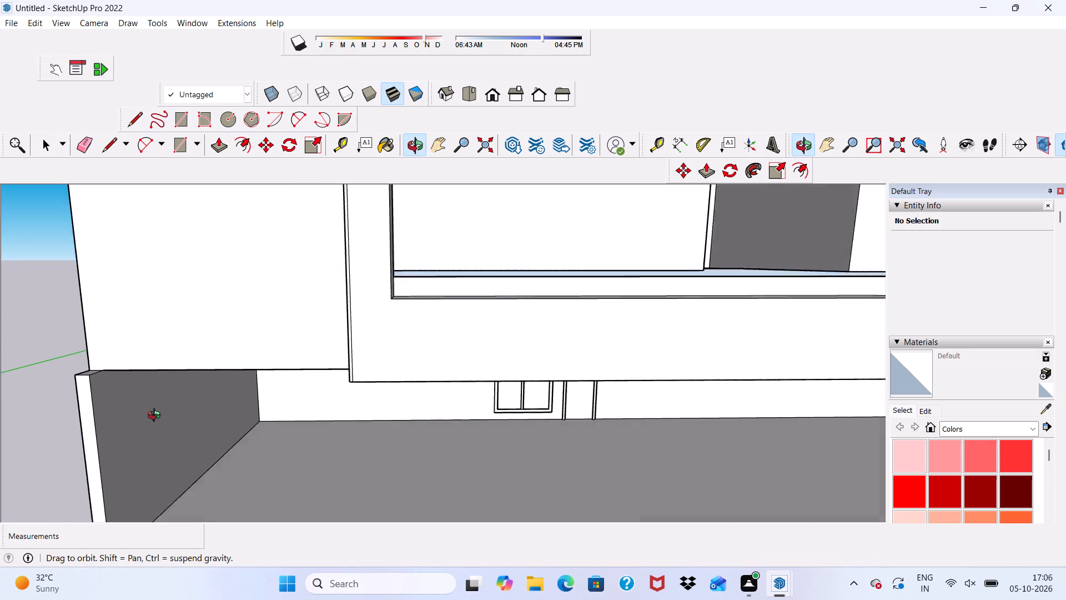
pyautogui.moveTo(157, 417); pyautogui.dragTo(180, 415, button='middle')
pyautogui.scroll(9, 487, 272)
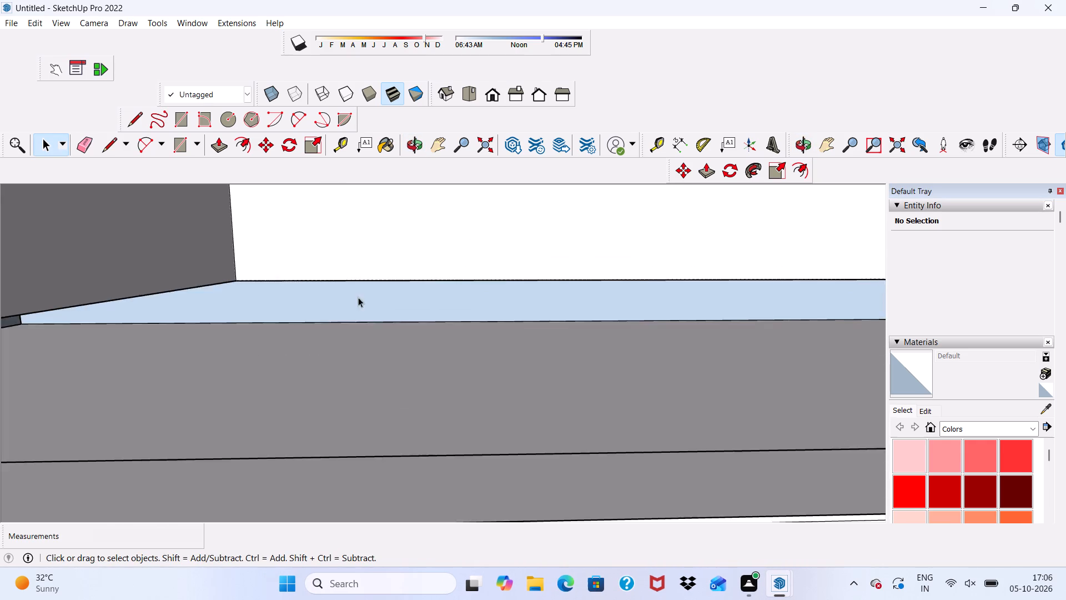
# Push/Pull the long blue slab face behind the window opening about 1' 2 3/16".
pyautogui.scroll(1, 358, 297)
pyautogui.click(318, 309)
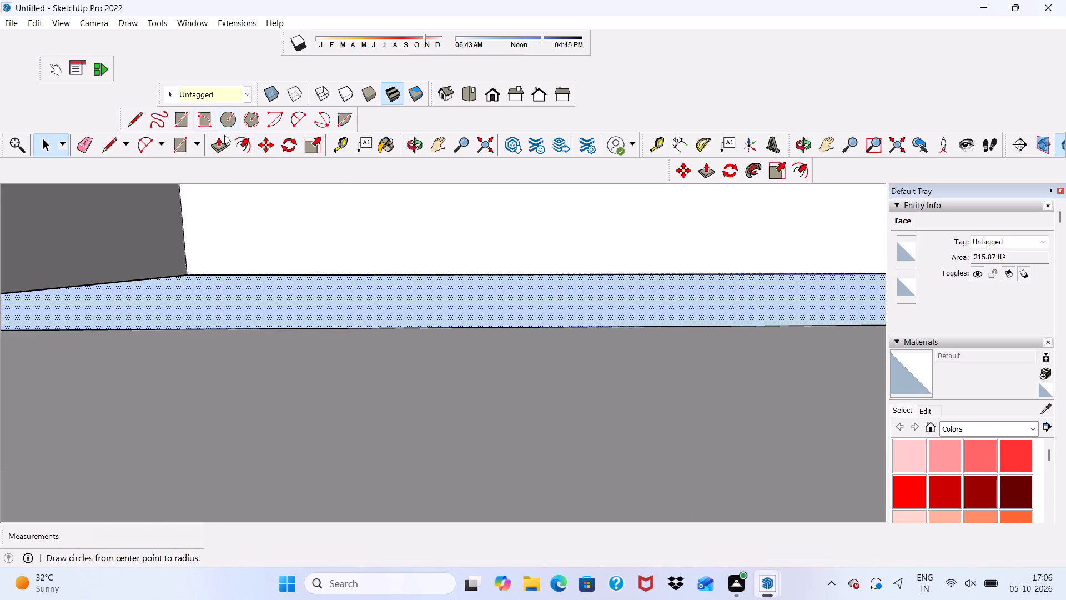
pyautogui.click(219, 145)
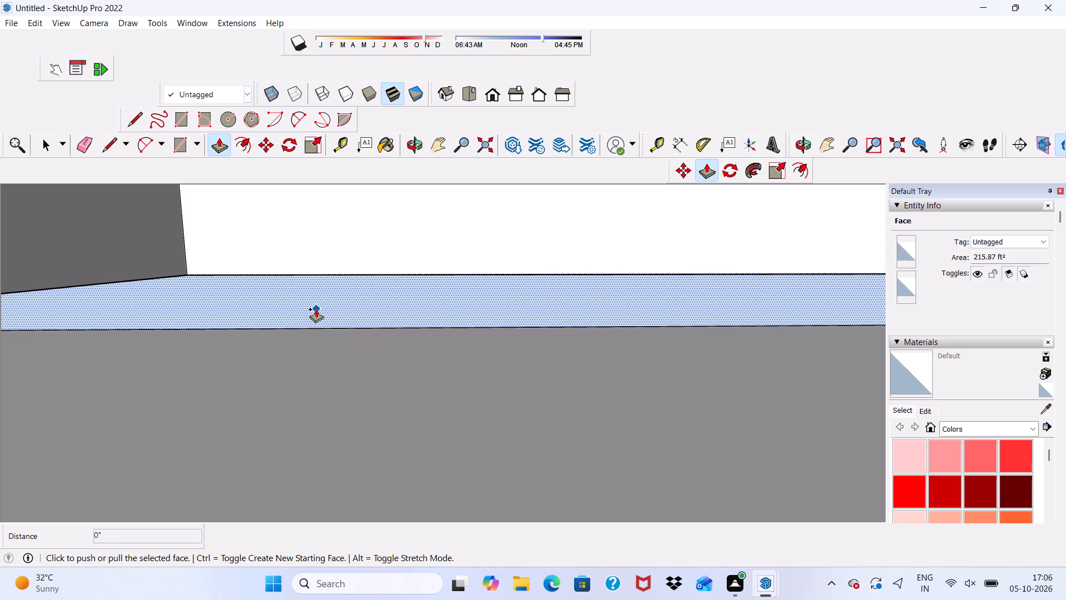
pyautogui.click(317, 309)
pyautogui.click(323, 307)
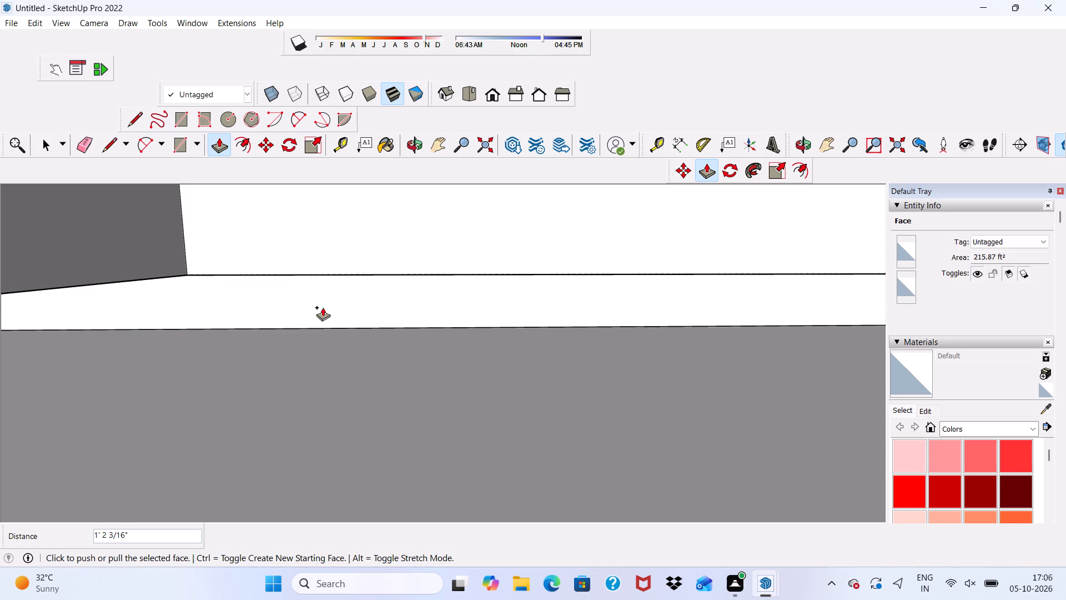
# Push/Pull the blue slab face at the far end, against the side wall, by about 2 5/8".
pyautogui.scroll(-2, 203, 311)
pyautogui.scroll(1, 192, 317)
pyautogui.scroll(-1, 190, 319)
pyautogui.scroll(-5, 259, 224)
pyautogui.scroll(1, 272, 214)
pyautogui.scroll(-4, 274, 209)
pyautogui.scroll(1, 167, 262)
pyautogui.scroll(-2, 171, 265)
pyautogui.moveTo(272, 284); pyautogui.dragTo(371, 358, button='middle')
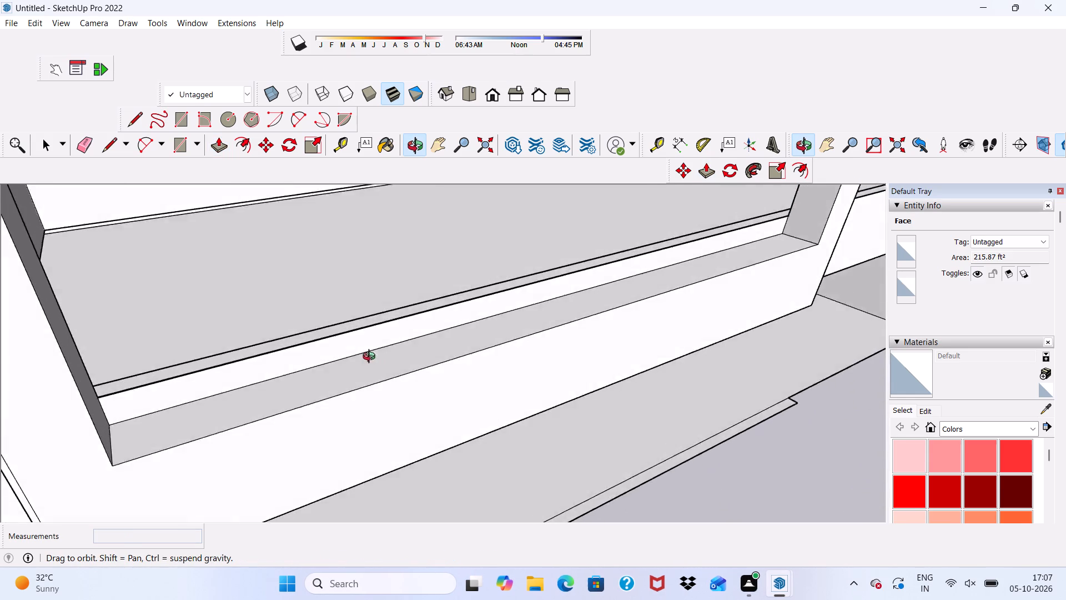
pyautogui.moveTo(371, 358); pyautogui.dragTo(489, 304, button='middle')
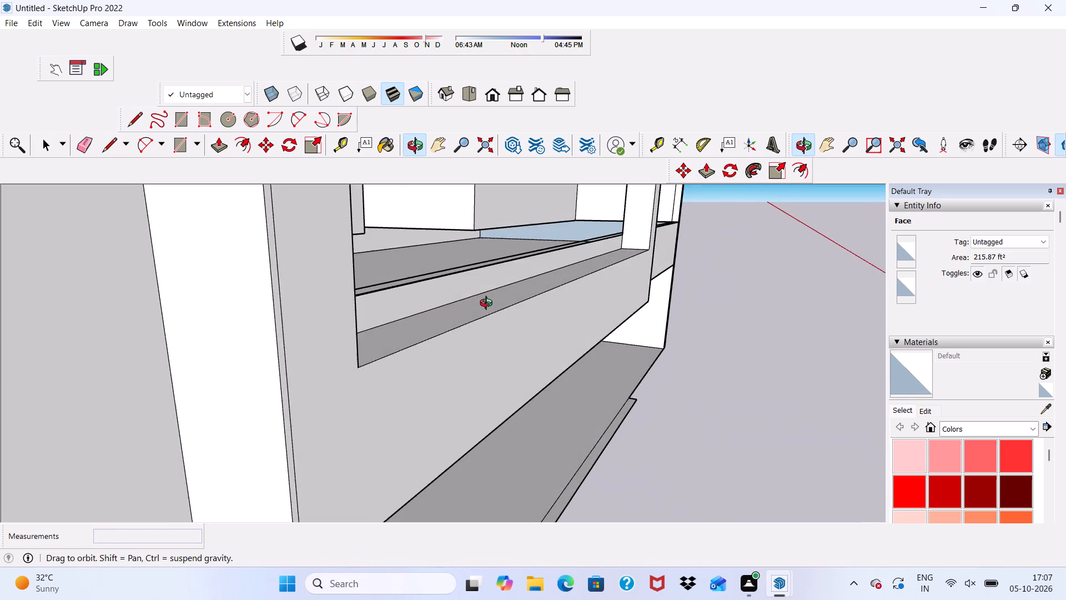
pyautogui.moveTo(489, 304); pyautogui.dragTo(497, 274, button='middle')
pyautogui.scroll(8, 509, 253)
pyautogui.scroll(-1, 493, 239)
pyautogui.moveTo(493, 241); pyautogui.dragTo(484, 264, button='middle')
pyautogui.scroll(2, 525, 309)
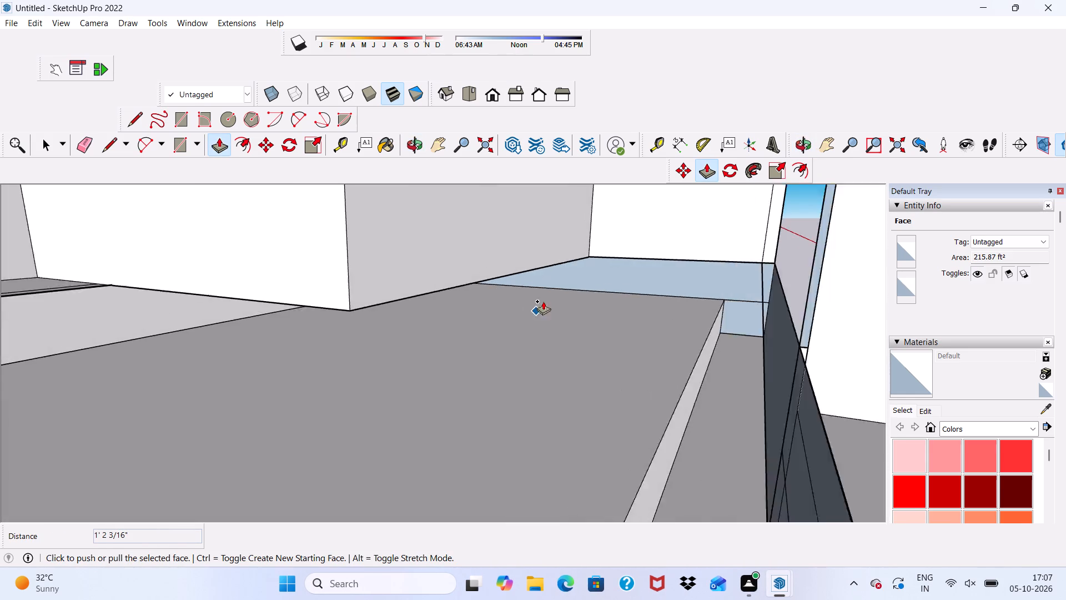
pyautogui.scroll(5, 543, 301)
pyautogui.scroll(-2, 593, 276)
pyautogui.moveTo(512, 312); pyautogui.dragTo(446, 284)
pyautogui.moveTo(512, 312); pyautogui.dragTo(446, 284, button='middle')
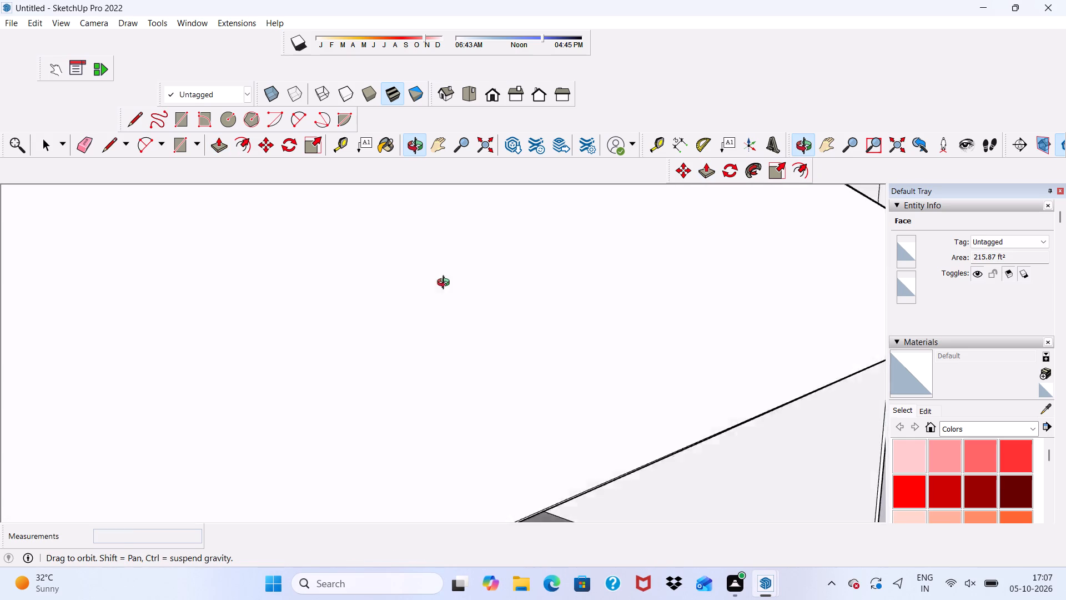
pyautogui.moveTo(446, 284); pyautogui.dragTo(401, 321, button='middle')
pyautogui.moveTo(446, 284); pyautogui.dragTo(406, 306)
pyautogui.middleClick(400, 319)
pyautogui.press('b')
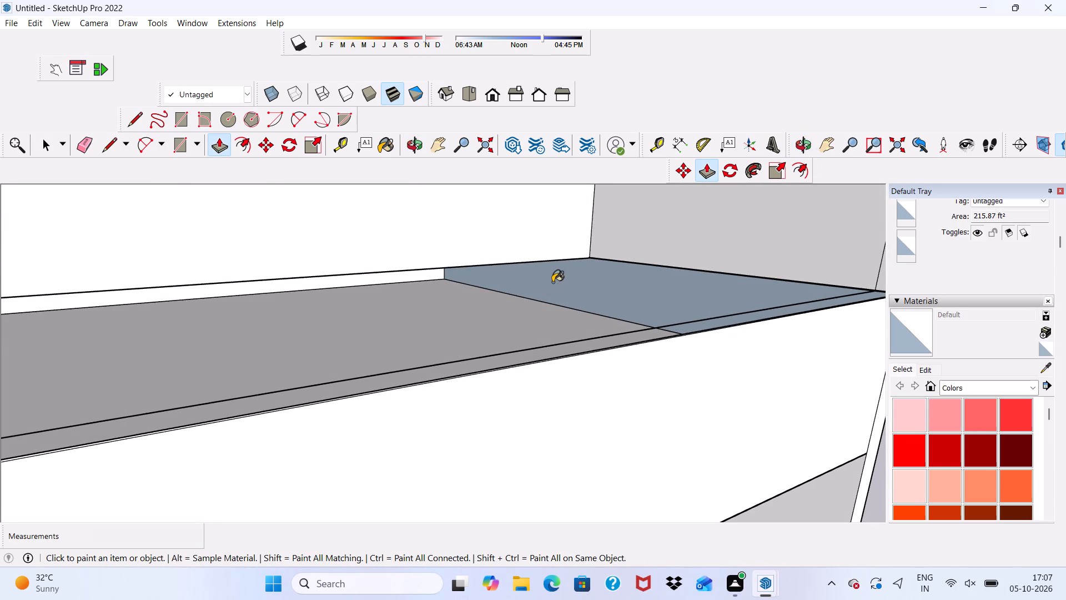
pyautogui.press('space')
pyautogui.click(567, 290)
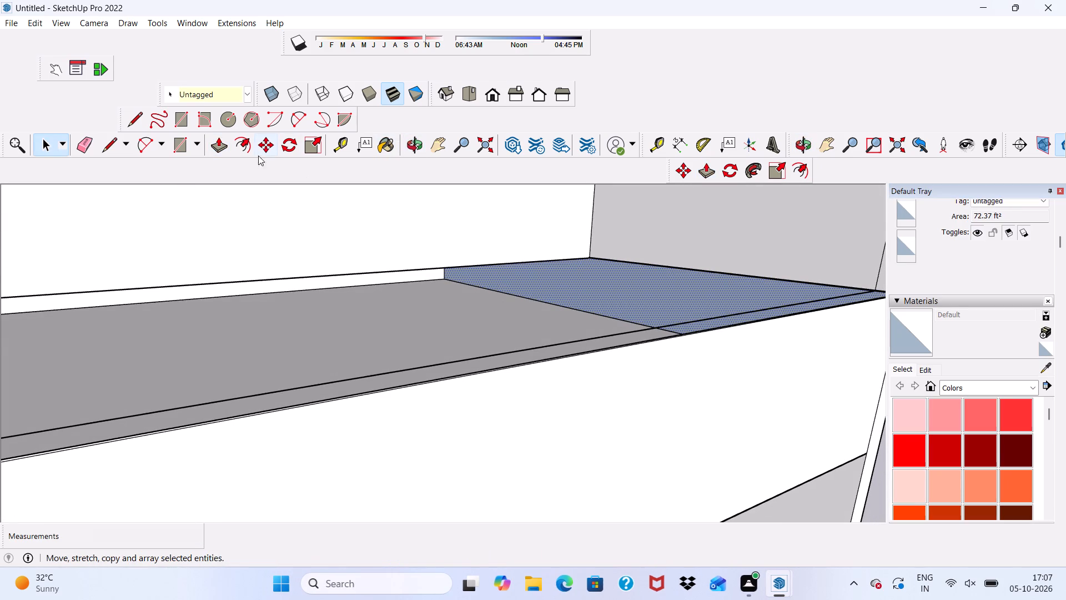
pyautogui.click(225, 144)
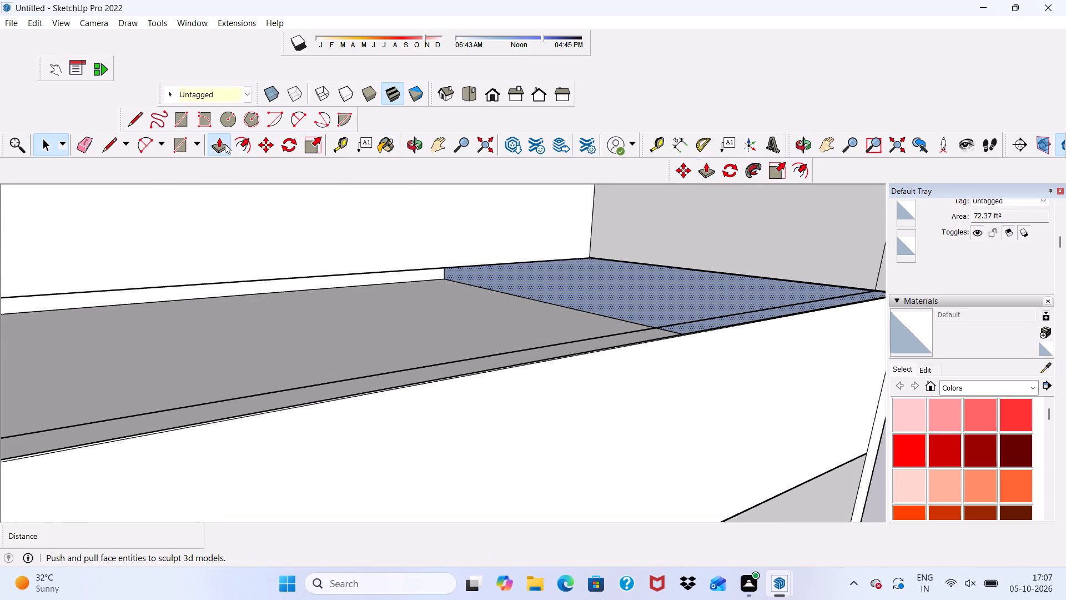
pyautogui.scroll(1, 541, 286)
pyautogui.click(602, 288)
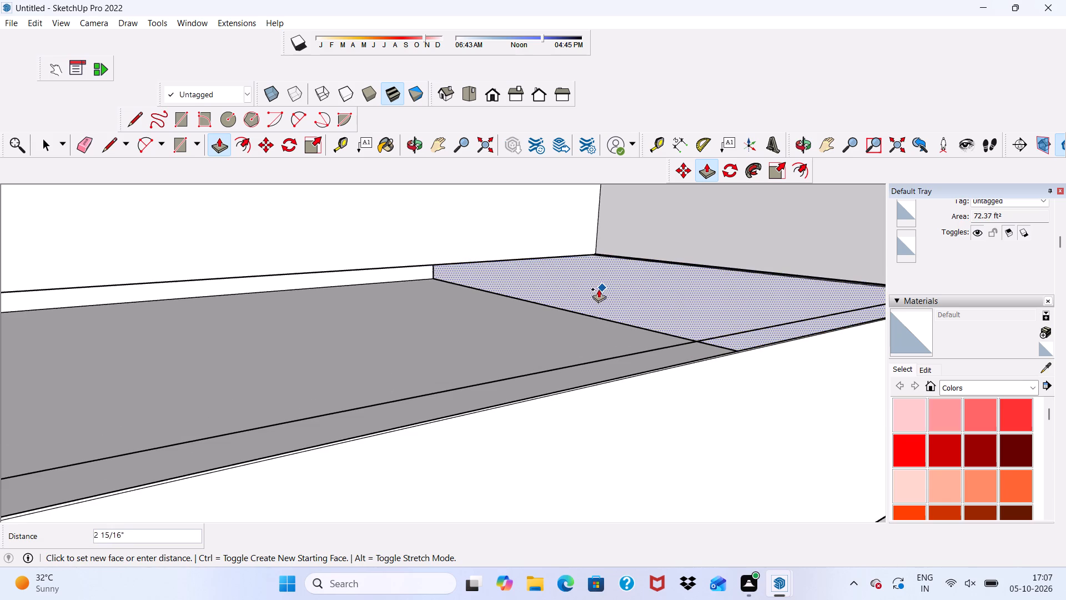
pyautogui.click(605, 284)
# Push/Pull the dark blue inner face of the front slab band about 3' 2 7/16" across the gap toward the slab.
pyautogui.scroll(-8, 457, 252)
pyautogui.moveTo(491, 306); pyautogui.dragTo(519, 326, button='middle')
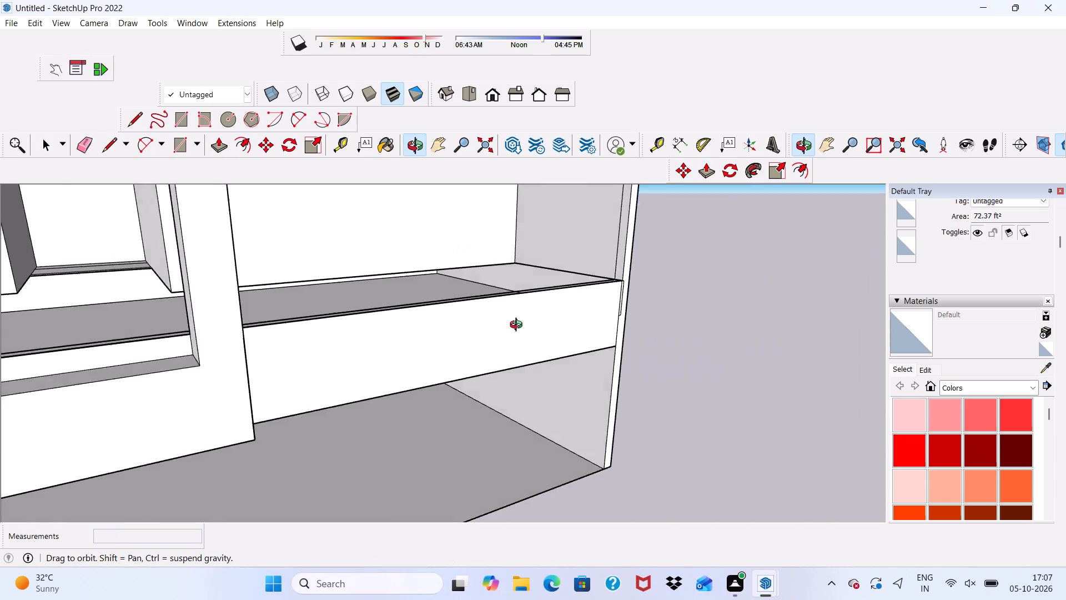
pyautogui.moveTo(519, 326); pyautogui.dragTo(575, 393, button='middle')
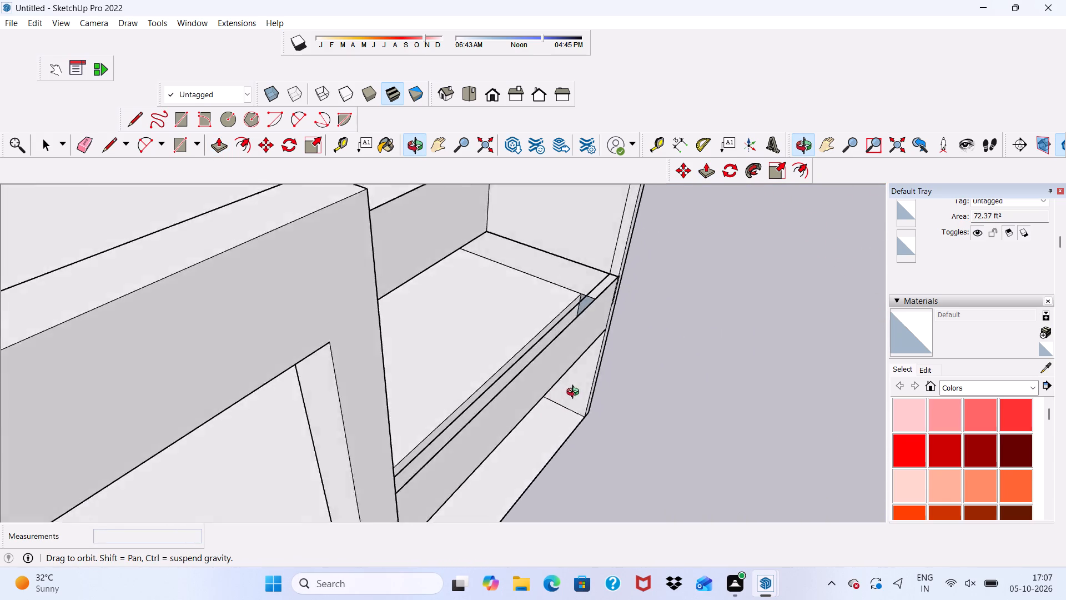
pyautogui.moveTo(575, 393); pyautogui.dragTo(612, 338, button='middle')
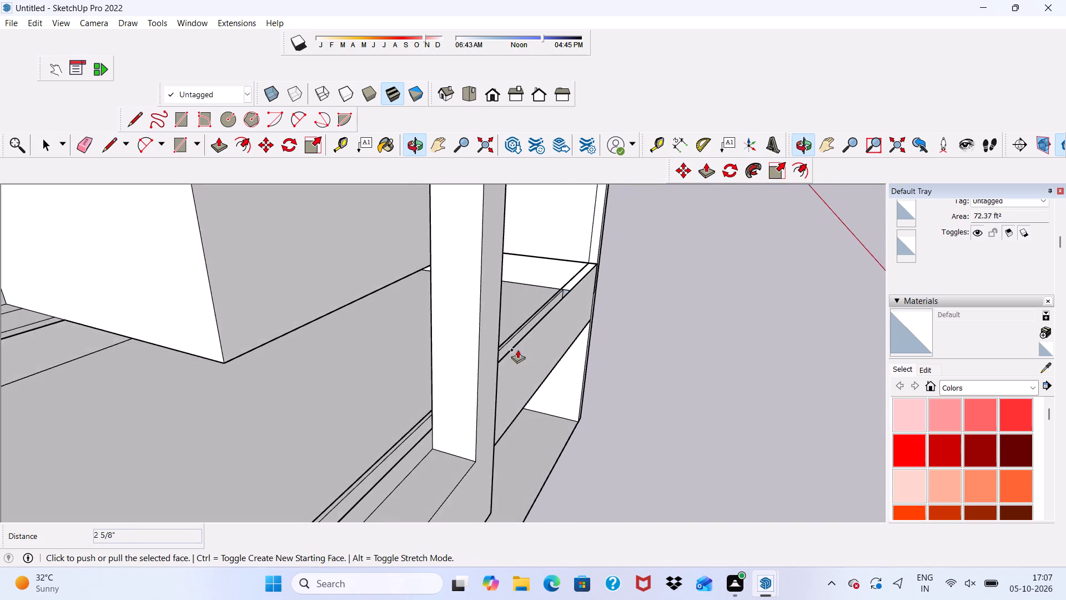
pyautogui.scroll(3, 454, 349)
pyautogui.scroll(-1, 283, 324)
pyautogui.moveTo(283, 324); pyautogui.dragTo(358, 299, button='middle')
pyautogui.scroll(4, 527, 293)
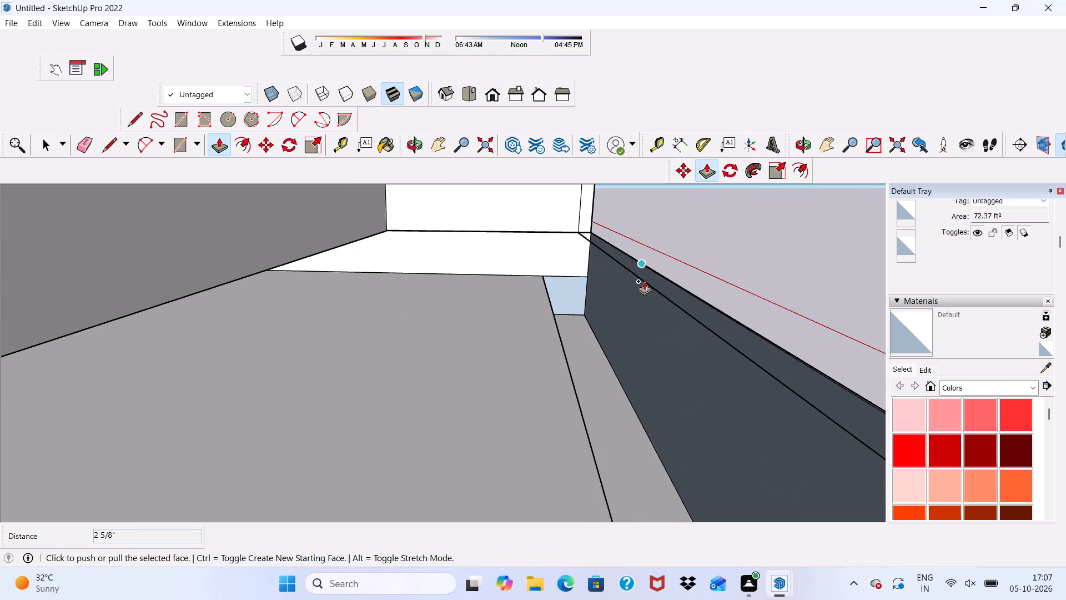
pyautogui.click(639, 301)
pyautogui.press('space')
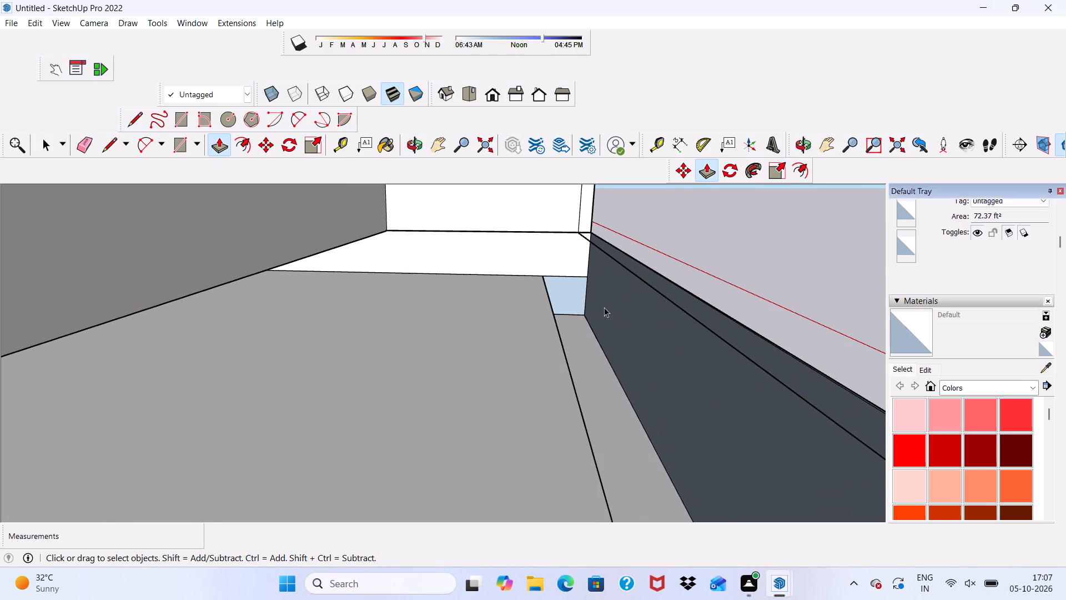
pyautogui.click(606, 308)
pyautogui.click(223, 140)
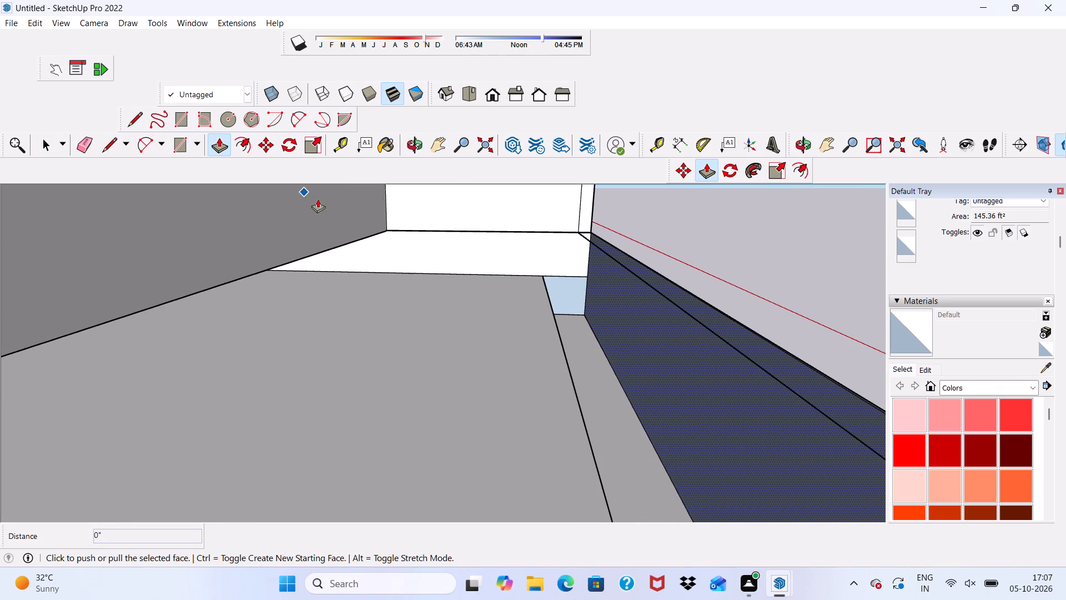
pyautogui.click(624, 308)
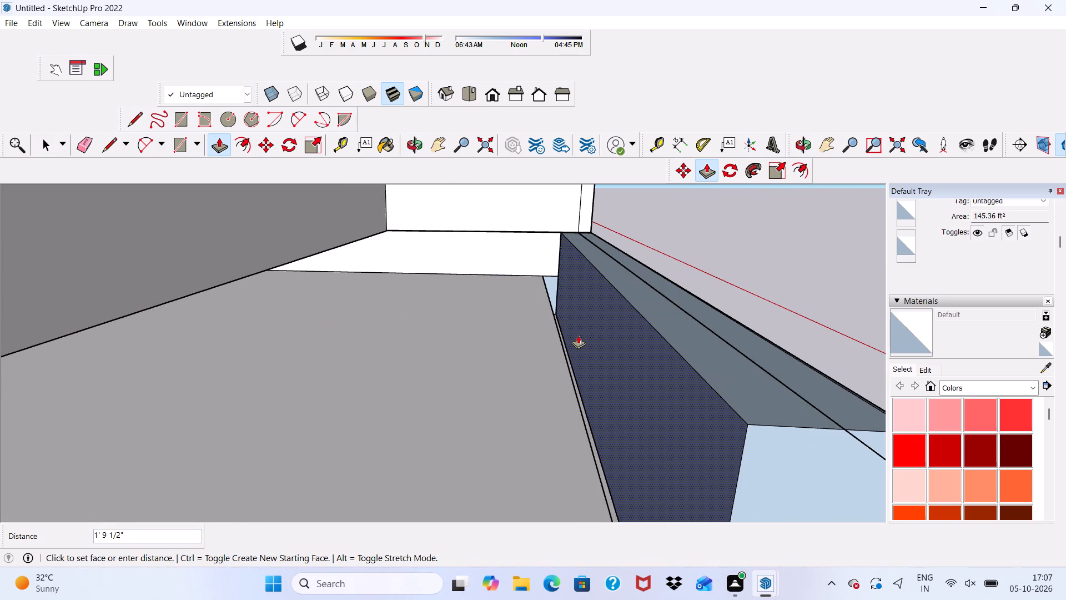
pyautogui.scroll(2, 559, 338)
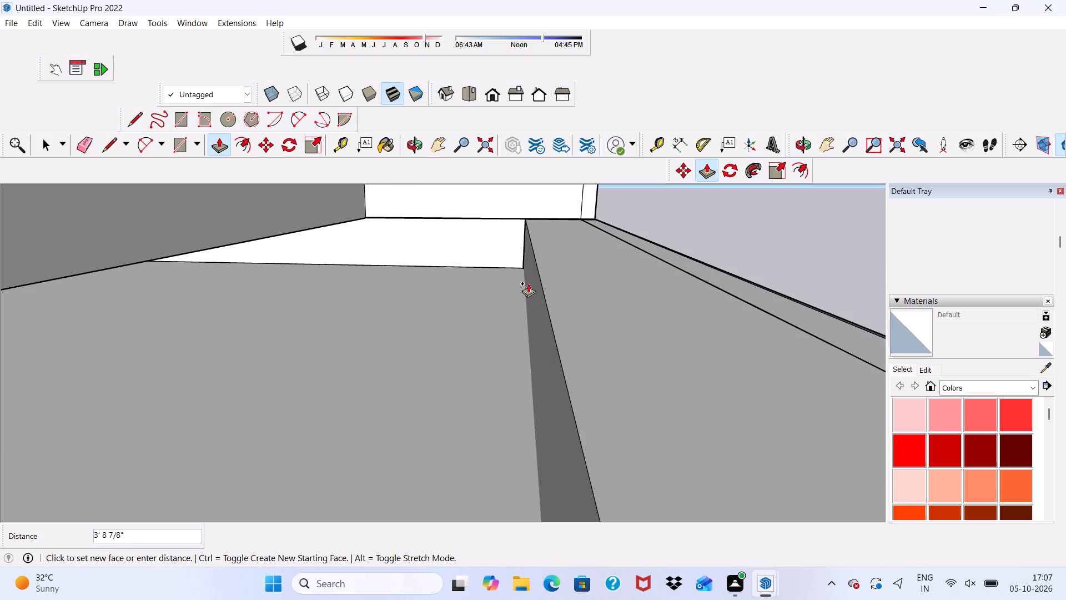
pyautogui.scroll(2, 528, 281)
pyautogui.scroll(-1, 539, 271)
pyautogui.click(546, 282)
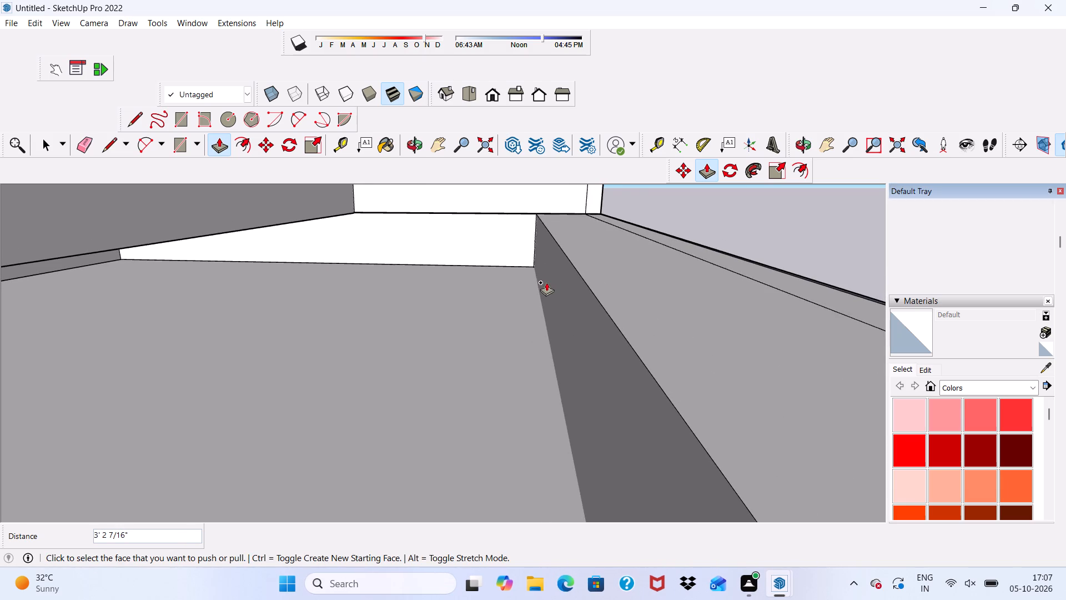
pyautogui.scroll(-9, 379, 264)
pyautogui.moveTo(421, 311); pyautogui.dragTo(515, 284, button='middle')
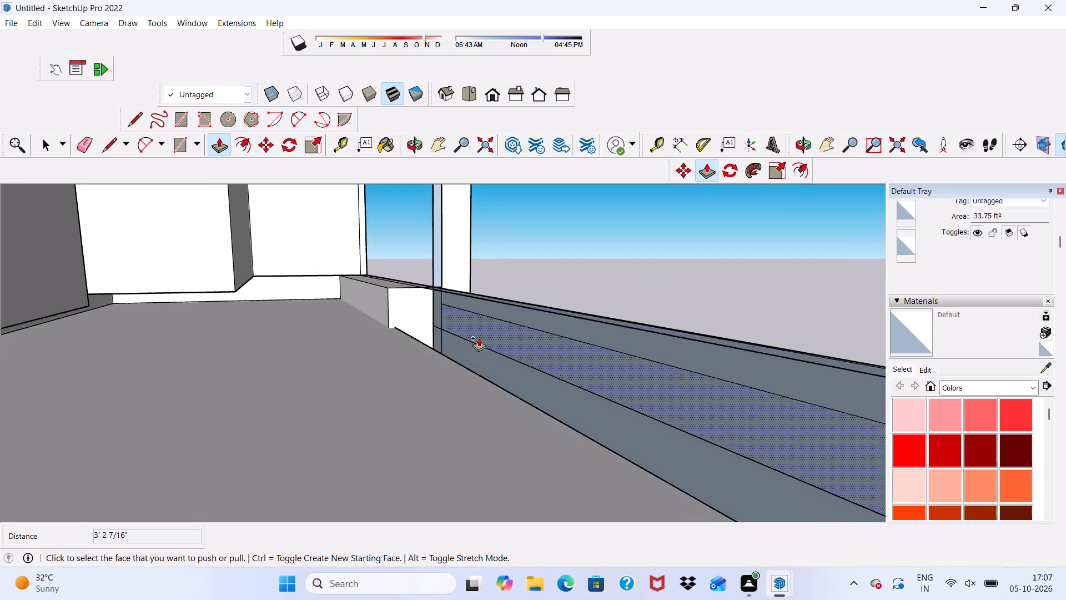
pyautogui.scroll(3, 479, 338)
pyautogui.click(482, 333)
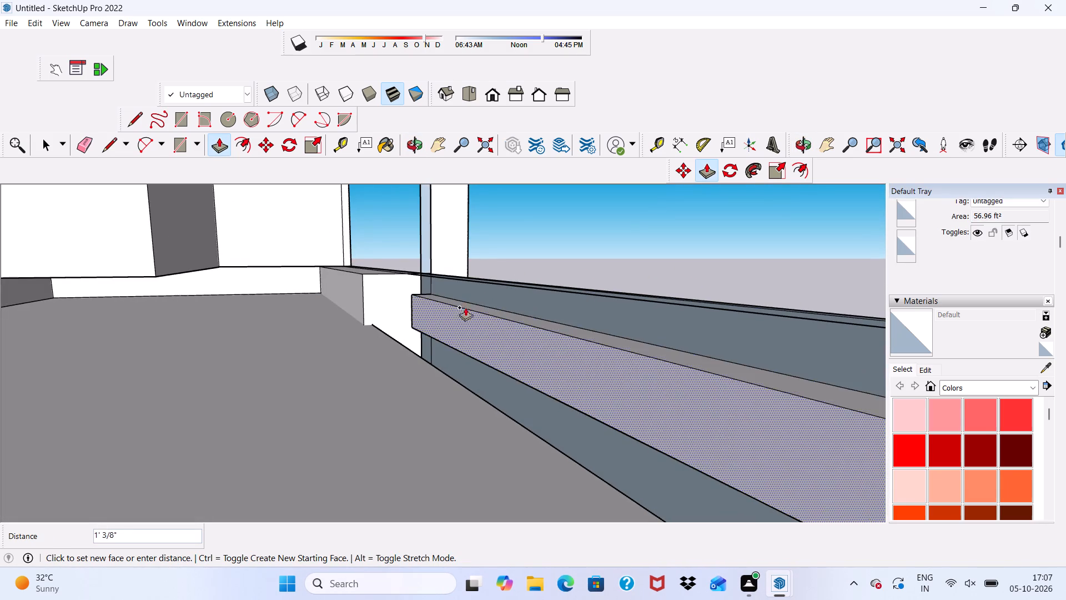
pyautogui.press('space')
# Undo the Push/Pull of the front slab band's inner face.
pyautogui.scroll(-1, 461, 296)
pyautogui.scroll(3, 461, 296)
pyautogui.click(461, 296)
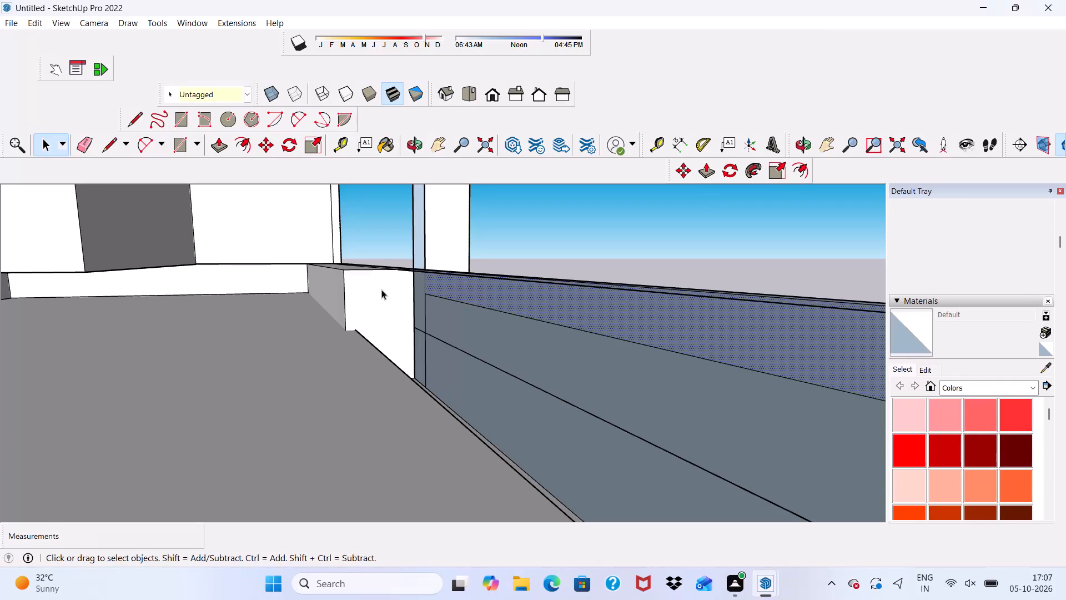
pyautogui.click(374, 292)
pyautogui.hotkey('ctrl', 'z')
# Push/Pull the small blue end face in the gap behind the front slab band about 81' 7/8" along the building.
pyautogui.scroll(3, 347, 307)
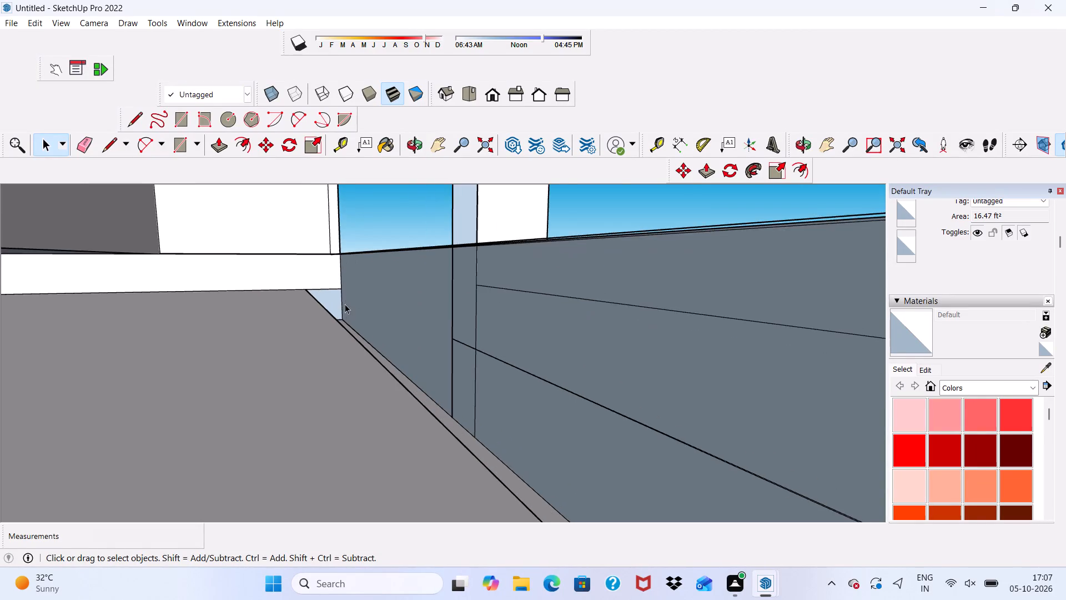
pyautogui.moveTo(343, 305); pyautogui.dragTo(331, 321, button='middle')
pyautogui.click(334, 293)
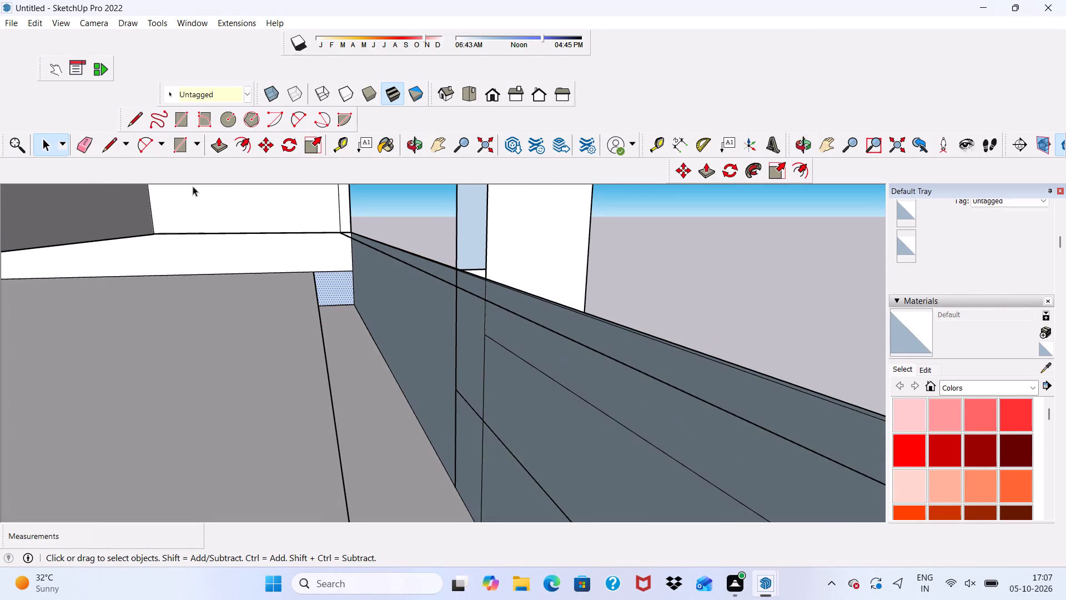
pyautogui.click(221, 141)
pyautogui.click(338, 286)
pyautogui.scroll(-4, 343, 295)
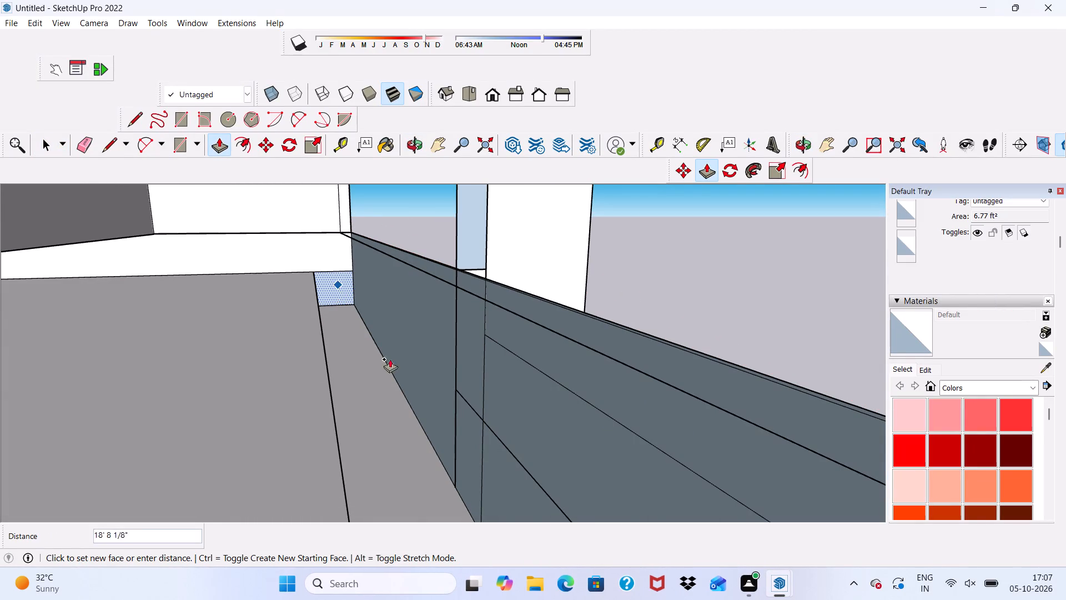
pyautogui.scroll(-7, 379, 340)
pyautogui.scroll(1, 376, 357)
pyautogui.scroll(-7, 379, 361)
pyautogui.scroll(1, 391, 343)
pyautogui.scroll(-20, 383, 298)
pyautogui.scroll(2, 403, 210)
pyautogui.scroll(-2, 403, 213)
pyautogui.scroll(-4, 487, 113)
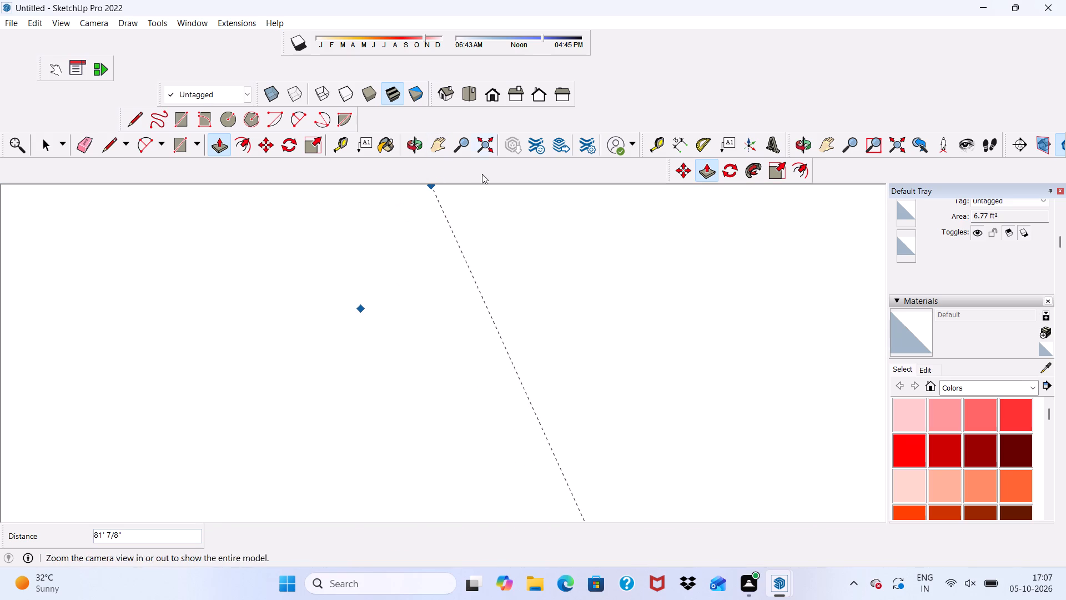
pyautogui.scroll(-10, 439, 247)
pyautogui.scroll(1, 363, 331)
pyautogui.scroll(-11, 361, 335)
pyautogui.scroll(-2, 430, 381)
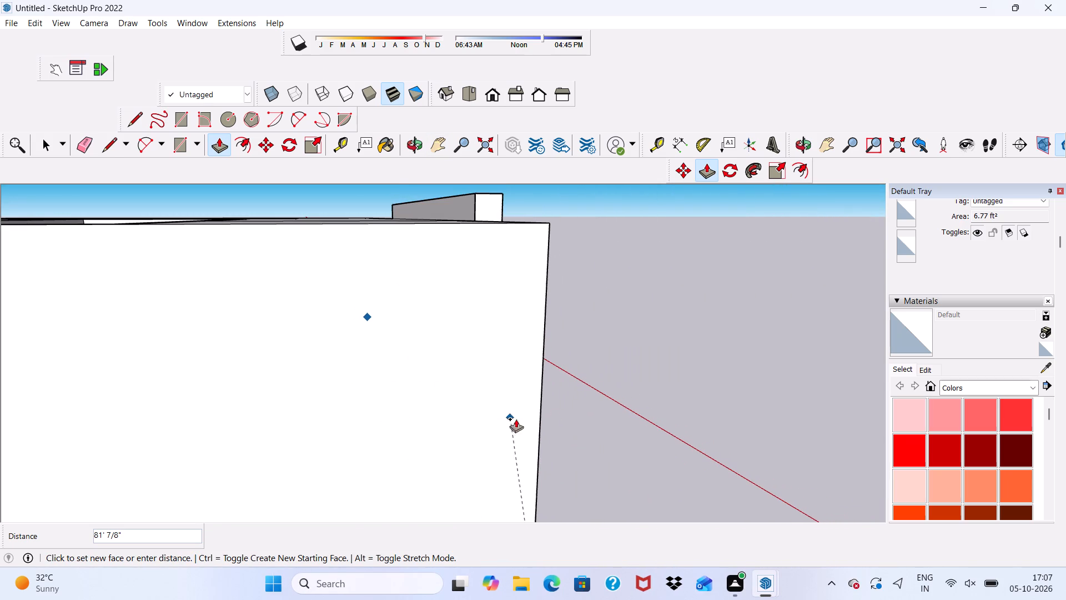
pyautogui.click(537, 460)
# Examine the slab band, the gap behind the projecting frame and the covered area underneath from several sides.
pyautogui.scroll(-4, 343, 356)
pyautogui.moveTo(403, 357); pyautogui.dragTo(367, 381, button='middle')
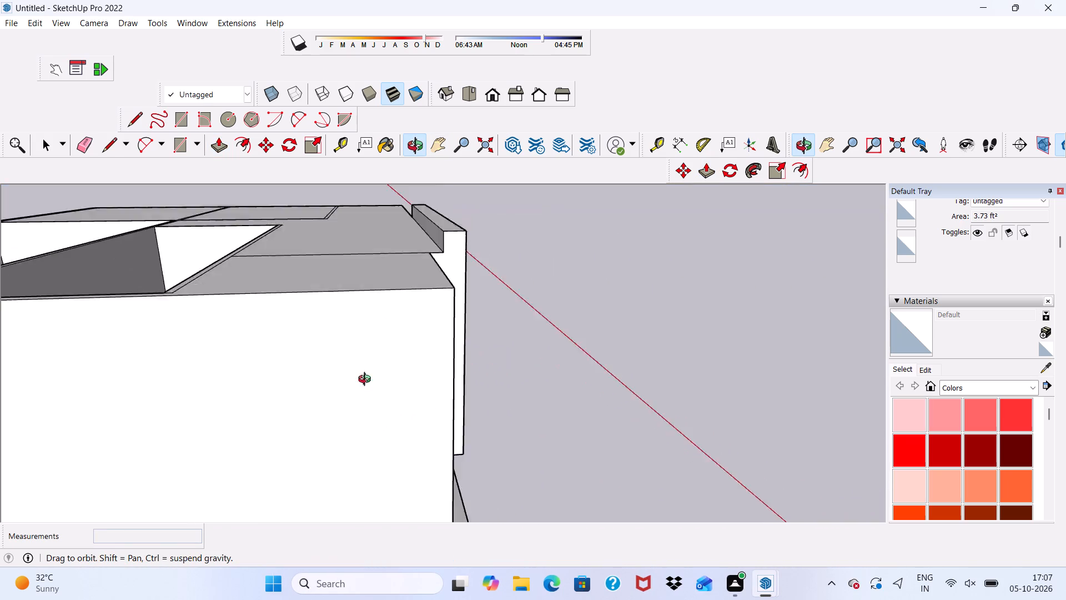
pyautogui.moveTo(367, 381); pyautogui.dragTo(67, 425, button='middle')
pyautogui.scroll(5, 511, 421)
pyautogui.moveTo(447, 348); pyautogui.dragTo(495, 332, button='middle')
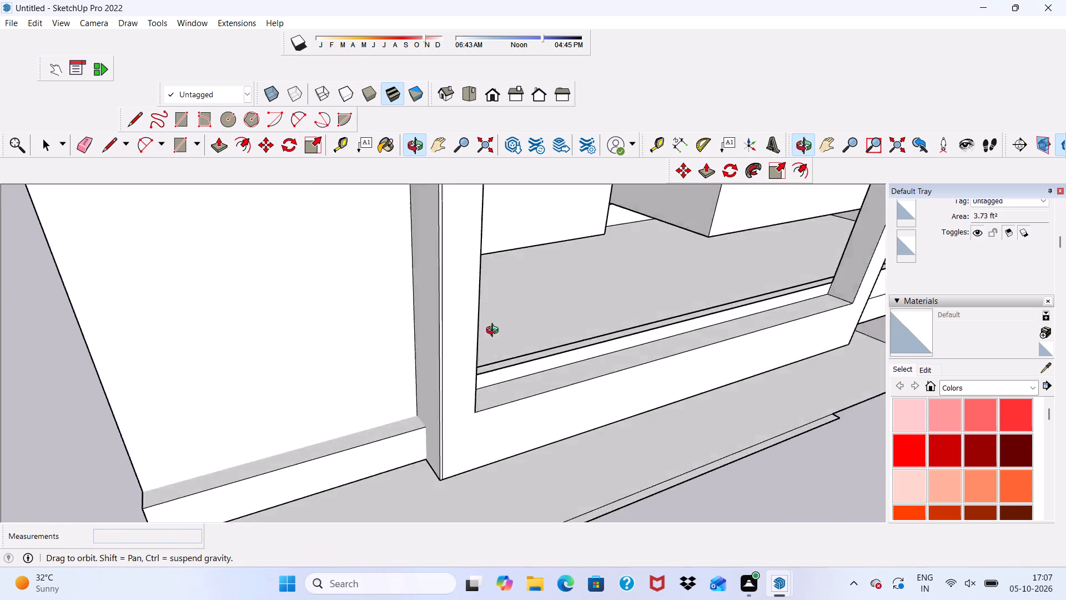
pyautogui.moveTo(495, 332); pyautogui.dragTo(538, 392, button='middle')
pyautogui.scroll(8, 595, 393)
pyautogui.scroll(-1, 683, 268)
pyautogui.scroll(2, 683, 268)
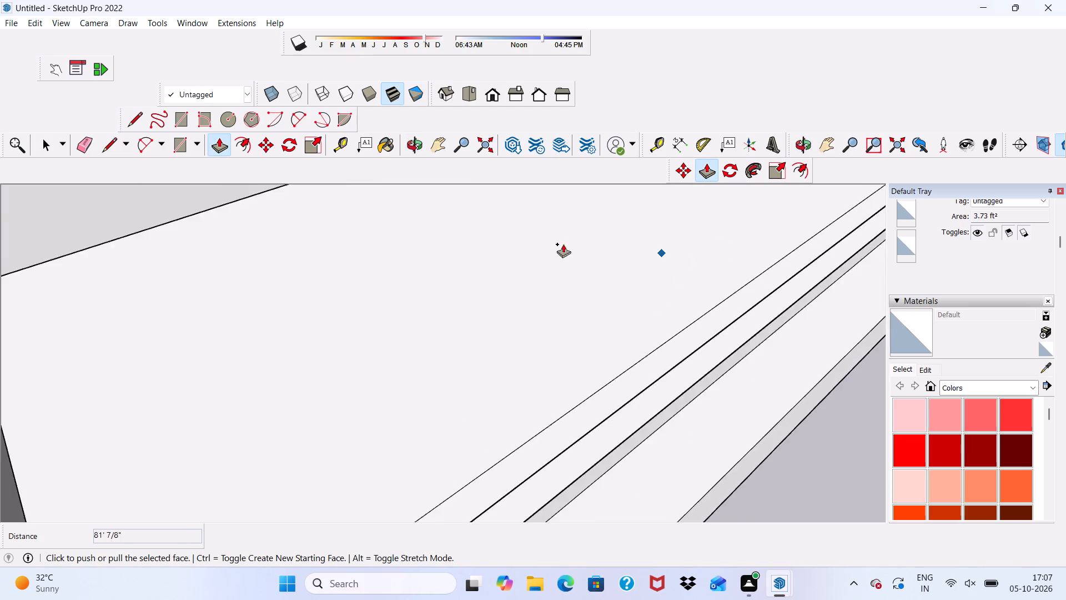
pyautogui.scroll(-9, 486, 237)
pyautogui.moveTo(421, 313); pyautogui.dragTo(507, 283, button='middle')
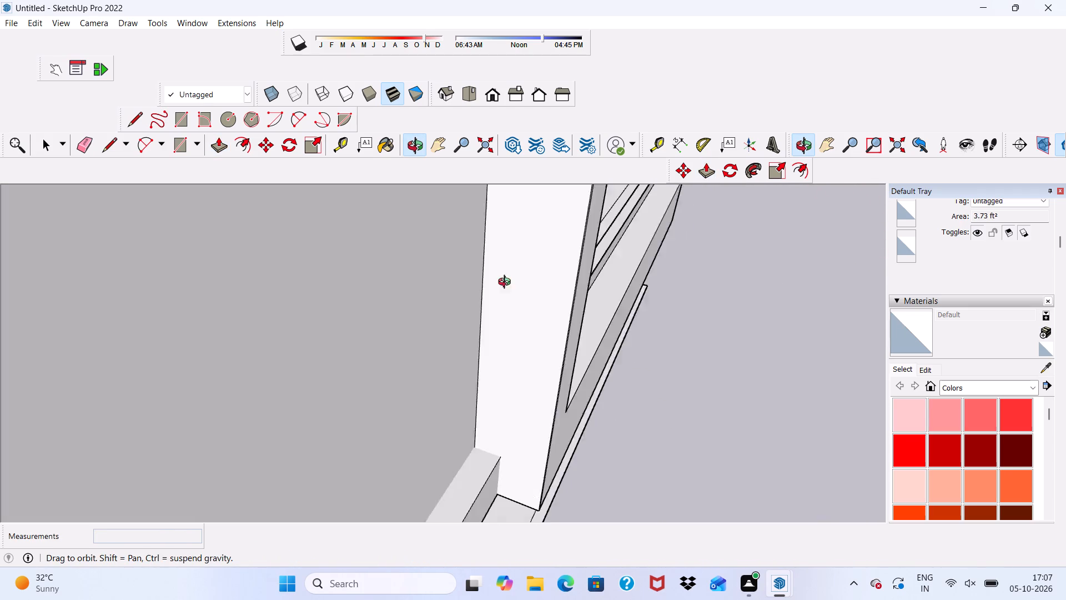
pyautogui.moveTo(507, 283); pyautogui.dragTo(507, 282, button='middle')
pyautogui.scroll(9, 680, 247)
pyautogui.moveTo(380, 228); pyautogui.dragTo(496, 239, button='middle')
pyautogui.scroll(-7, 420, 214)
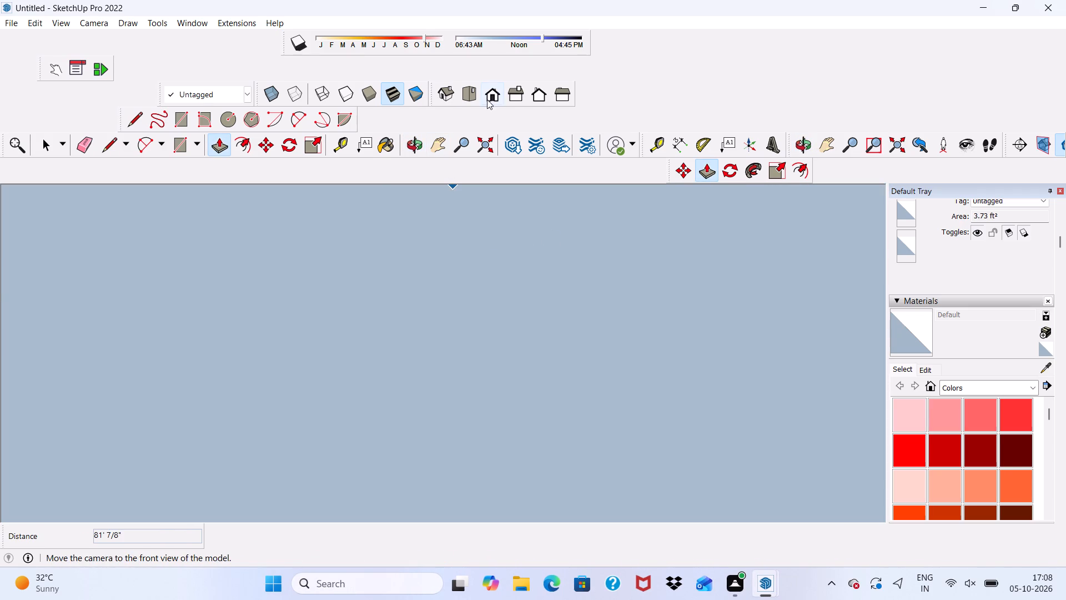
pyautogui.click(492, 97)
pyautogui.scroll(-6, 502, 183)
pyautogui.moveTo(399, 306); pyautogui.dragTo(656, 331, button='middle')
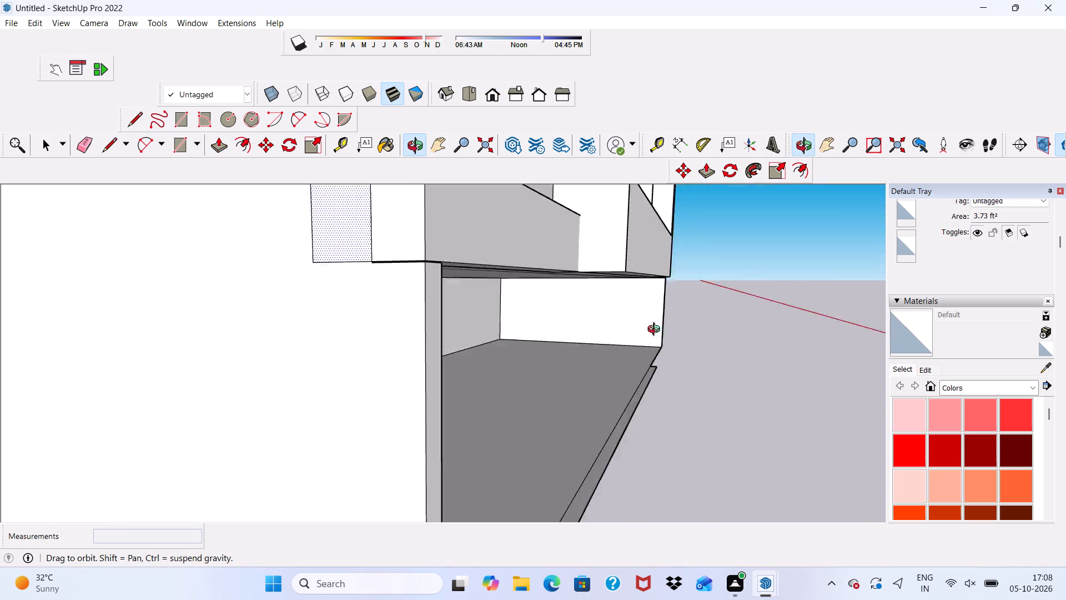
pyautogui.moveTo(656, 331); pyautogui.dragTo(640, 338, button='middle')
pyautogui.scroll(4, 620, 421)
pyautogui.scroll(1, 545, 381)
pyautogui.moveTo(530, 375); pyautogui.dragTo(619, 341, button='middle')
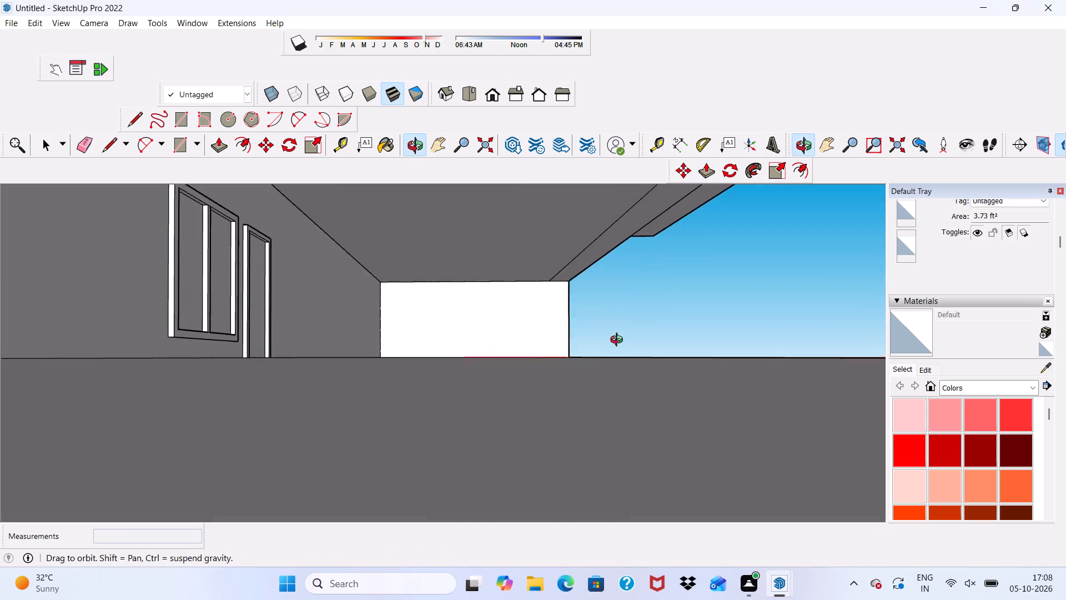
pyautogui.moveTo(619, 341); pyautogui.dragTo(599, 369, button='middle')
pyautogui.middleClick(599, 369)
pyautogui.scroll(8, 622, 369)
pyautogui.scroll(-1, 647, 359)
pyautogui.scroll(1, 614, 392)
pyautogui.scroll(-6, 525, 331)
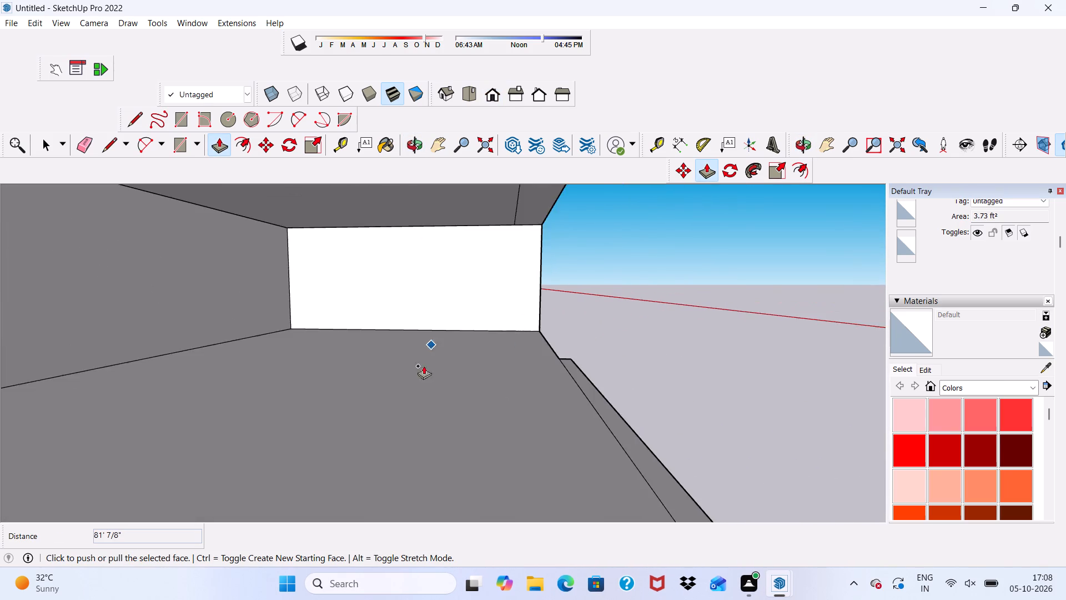
pyautogui.scroll(-7, 424, 366)
pyautogui.scroll(1, 415, 377)
pyautogui.scroll(-8, 414, 381)
pyautogui.scroll(10, 449, 241)
pyautogui.scroll(-1, 1018, 86)
pyautogui.scroll(1, 1018, 86)
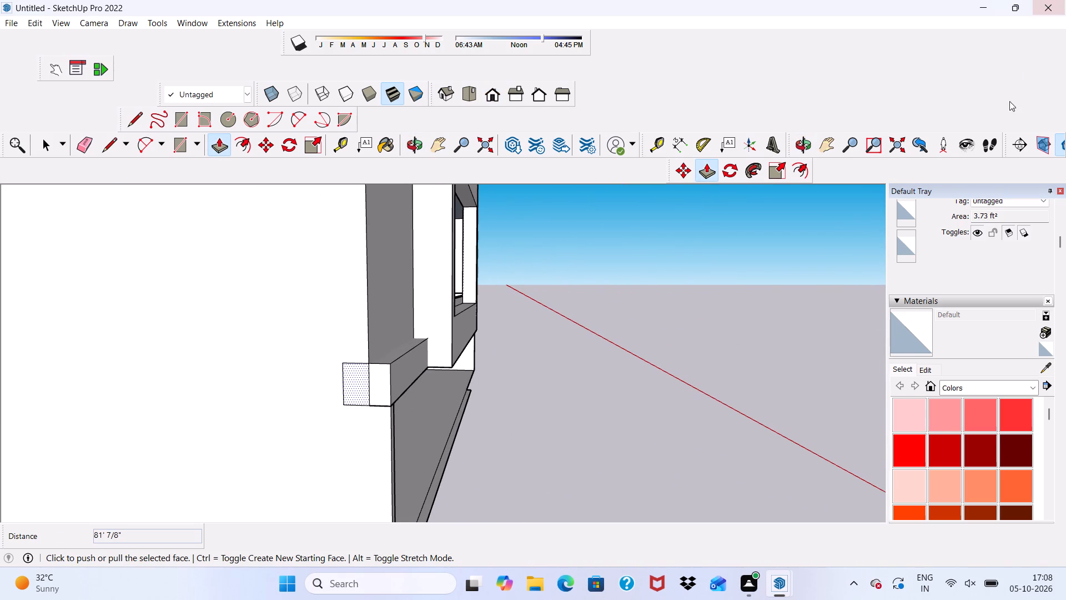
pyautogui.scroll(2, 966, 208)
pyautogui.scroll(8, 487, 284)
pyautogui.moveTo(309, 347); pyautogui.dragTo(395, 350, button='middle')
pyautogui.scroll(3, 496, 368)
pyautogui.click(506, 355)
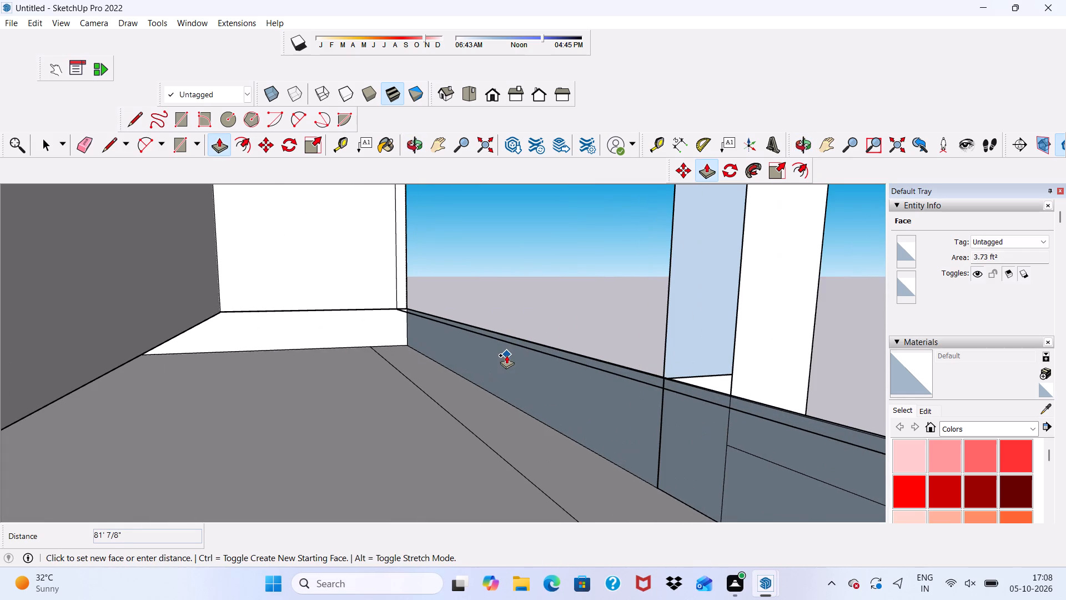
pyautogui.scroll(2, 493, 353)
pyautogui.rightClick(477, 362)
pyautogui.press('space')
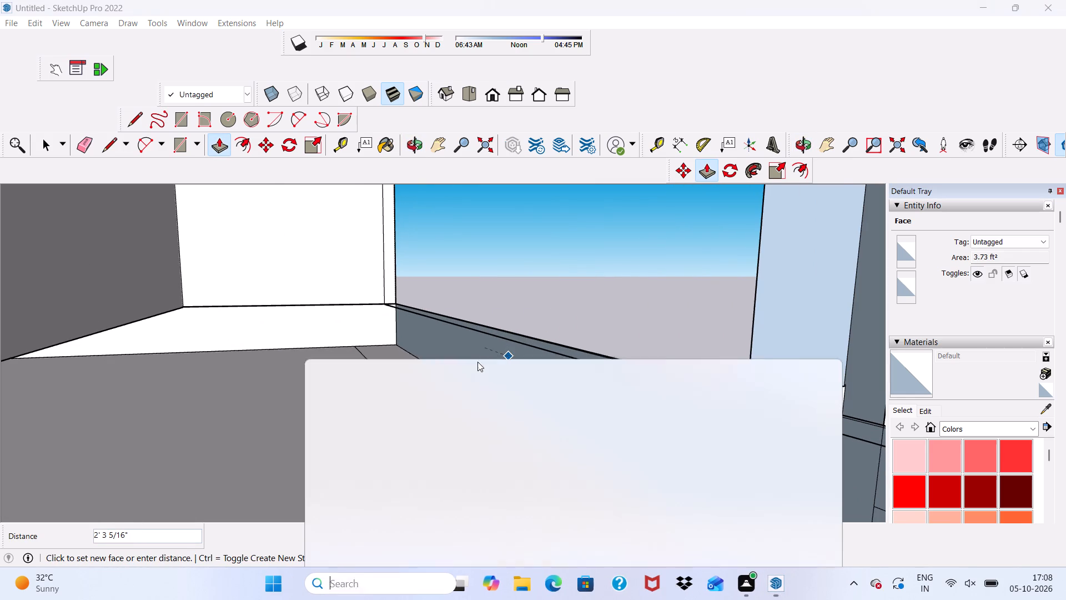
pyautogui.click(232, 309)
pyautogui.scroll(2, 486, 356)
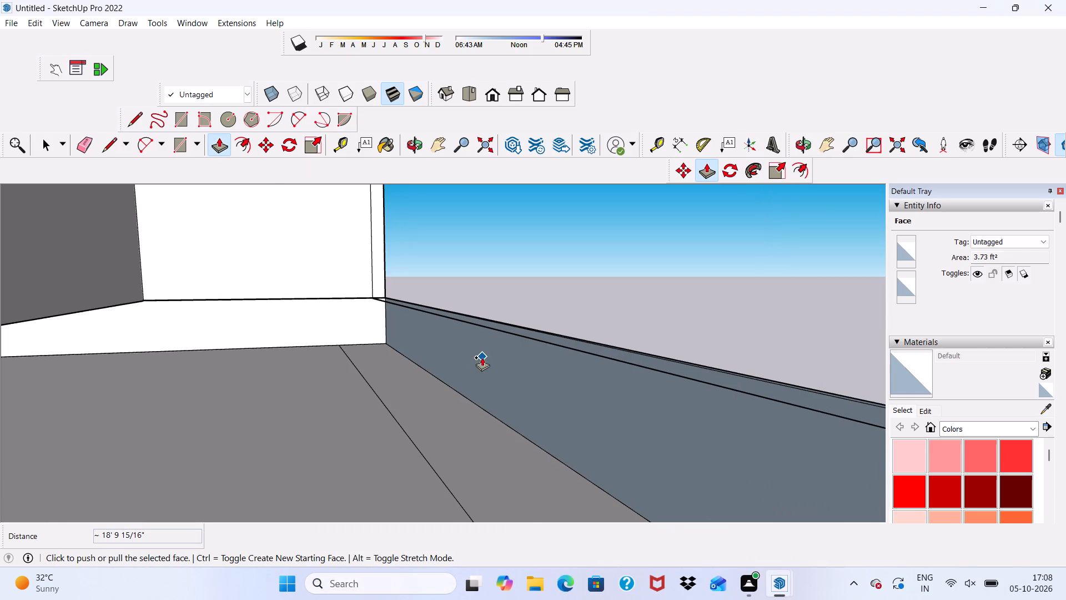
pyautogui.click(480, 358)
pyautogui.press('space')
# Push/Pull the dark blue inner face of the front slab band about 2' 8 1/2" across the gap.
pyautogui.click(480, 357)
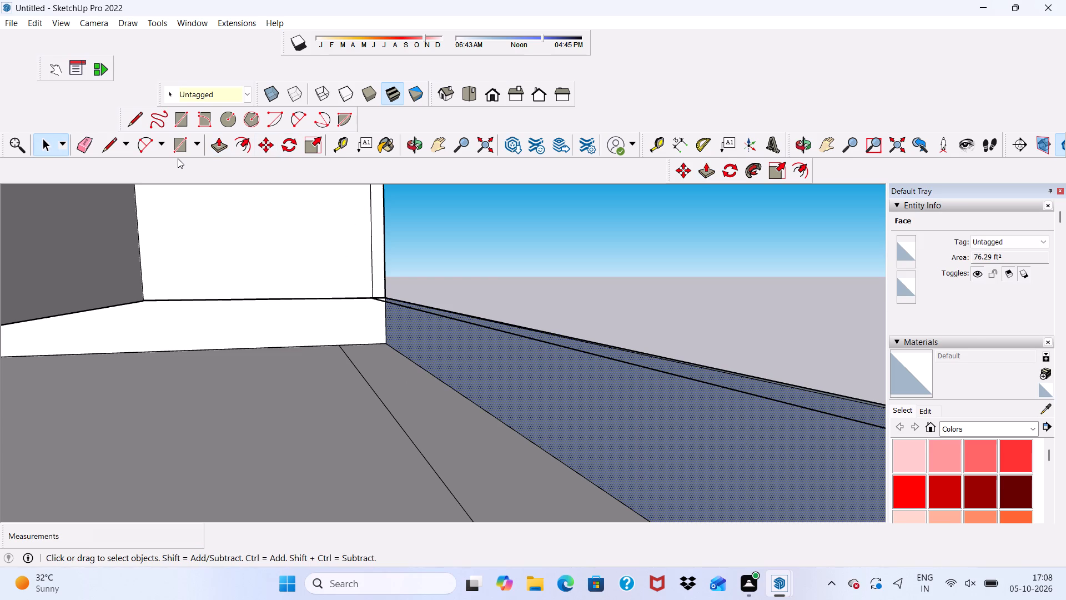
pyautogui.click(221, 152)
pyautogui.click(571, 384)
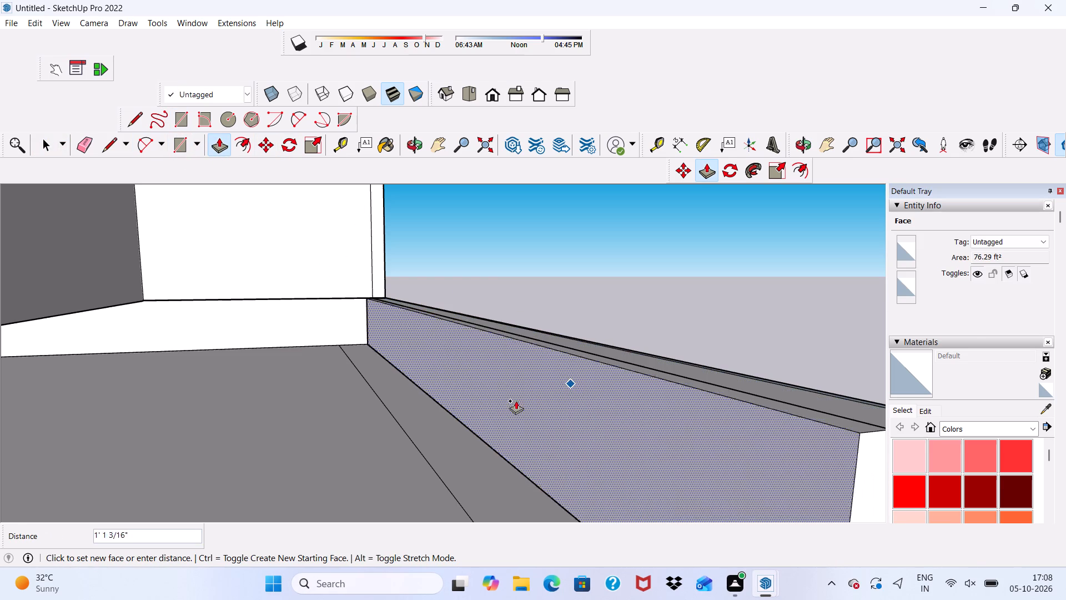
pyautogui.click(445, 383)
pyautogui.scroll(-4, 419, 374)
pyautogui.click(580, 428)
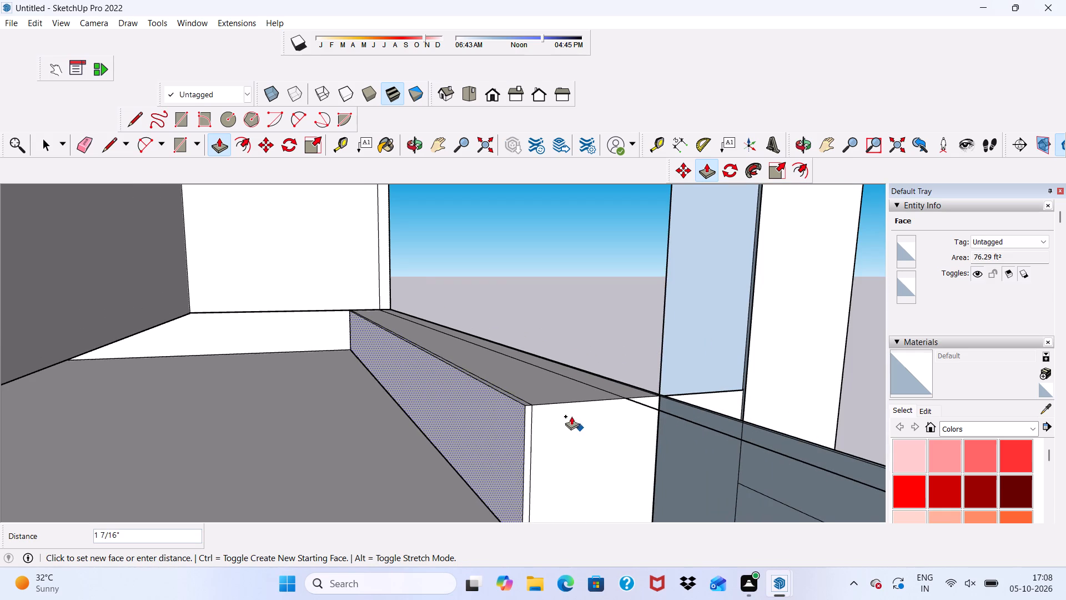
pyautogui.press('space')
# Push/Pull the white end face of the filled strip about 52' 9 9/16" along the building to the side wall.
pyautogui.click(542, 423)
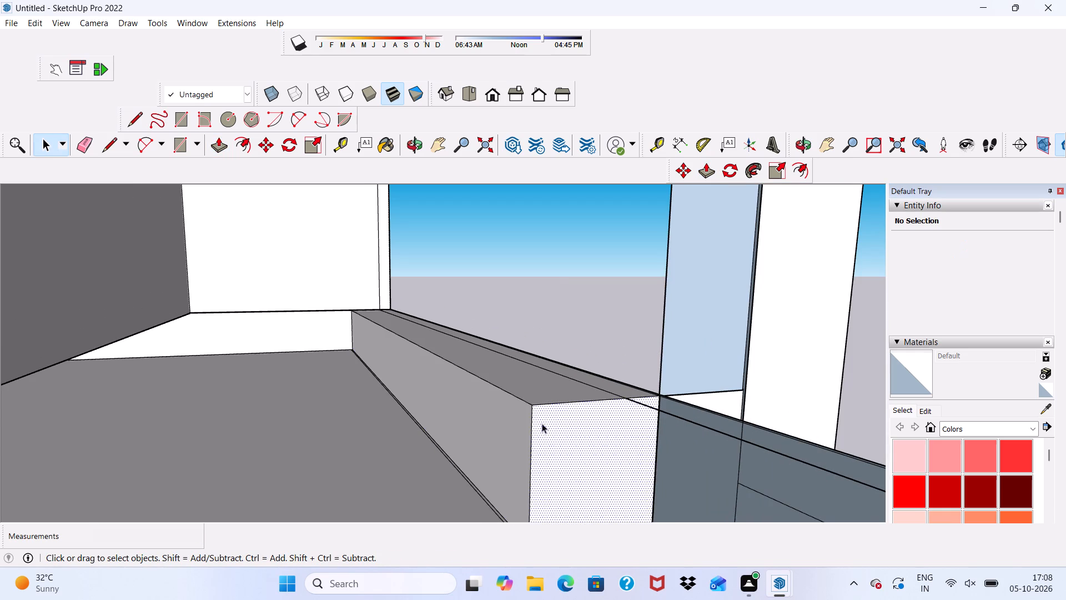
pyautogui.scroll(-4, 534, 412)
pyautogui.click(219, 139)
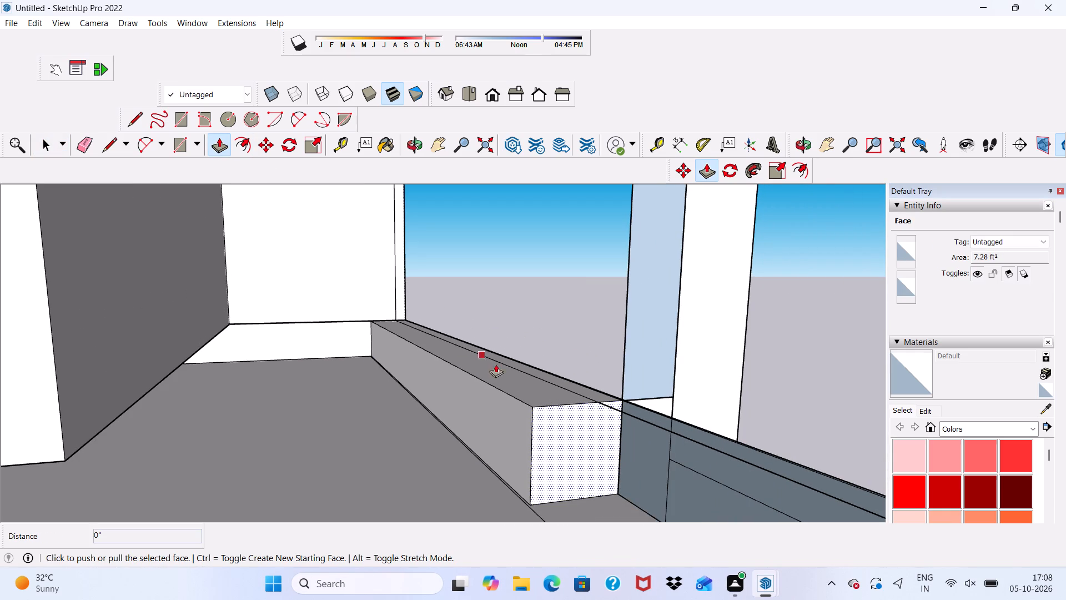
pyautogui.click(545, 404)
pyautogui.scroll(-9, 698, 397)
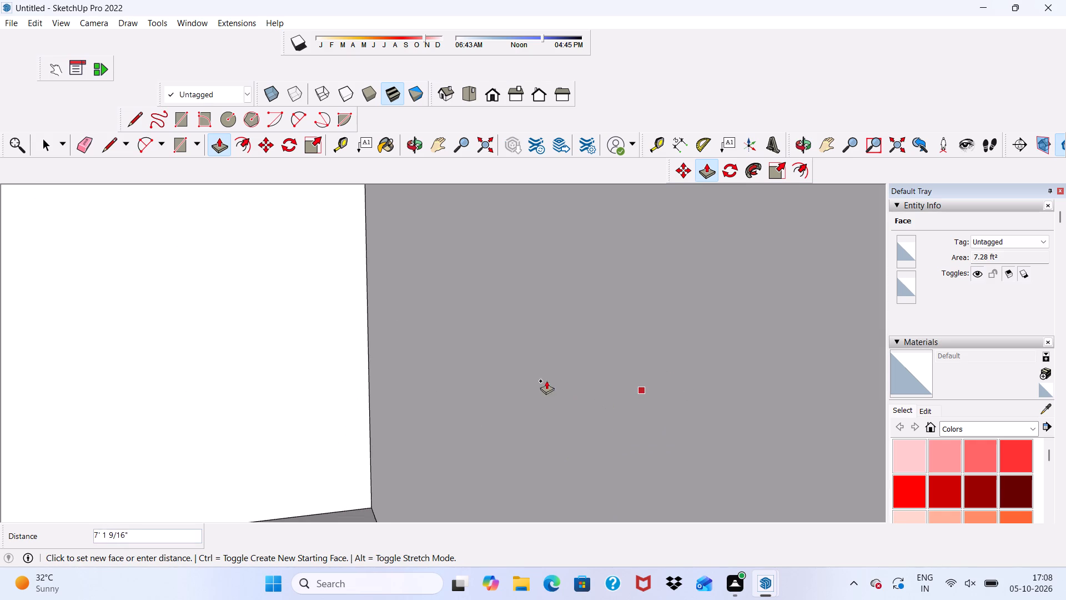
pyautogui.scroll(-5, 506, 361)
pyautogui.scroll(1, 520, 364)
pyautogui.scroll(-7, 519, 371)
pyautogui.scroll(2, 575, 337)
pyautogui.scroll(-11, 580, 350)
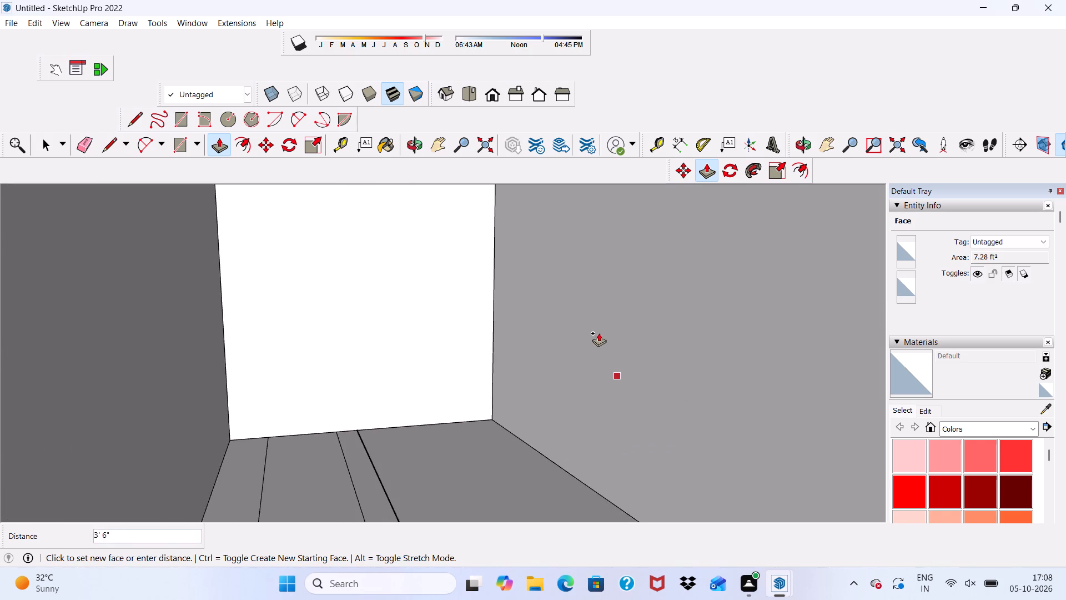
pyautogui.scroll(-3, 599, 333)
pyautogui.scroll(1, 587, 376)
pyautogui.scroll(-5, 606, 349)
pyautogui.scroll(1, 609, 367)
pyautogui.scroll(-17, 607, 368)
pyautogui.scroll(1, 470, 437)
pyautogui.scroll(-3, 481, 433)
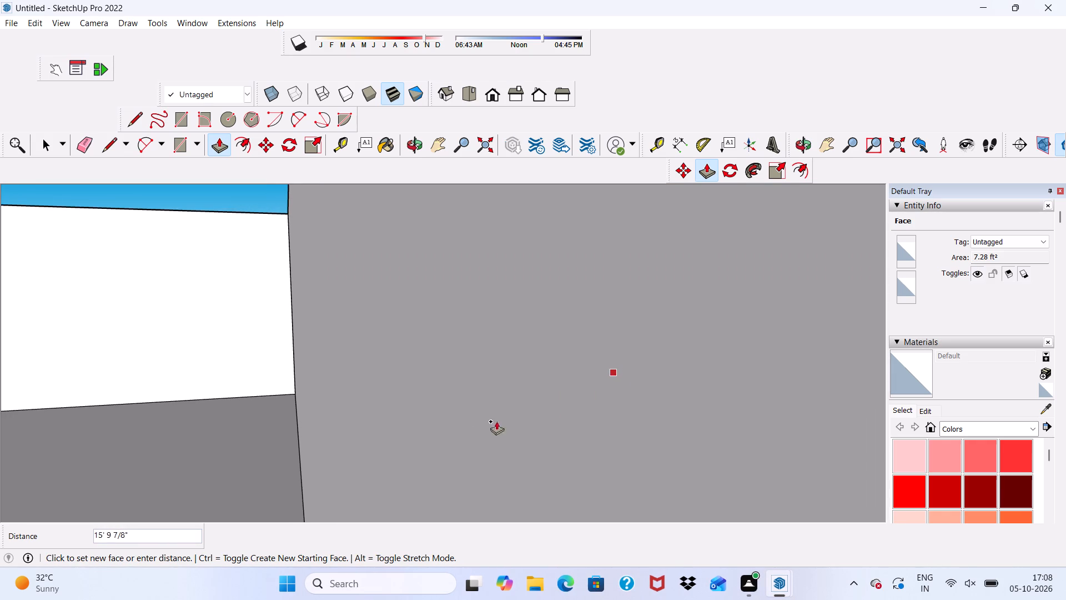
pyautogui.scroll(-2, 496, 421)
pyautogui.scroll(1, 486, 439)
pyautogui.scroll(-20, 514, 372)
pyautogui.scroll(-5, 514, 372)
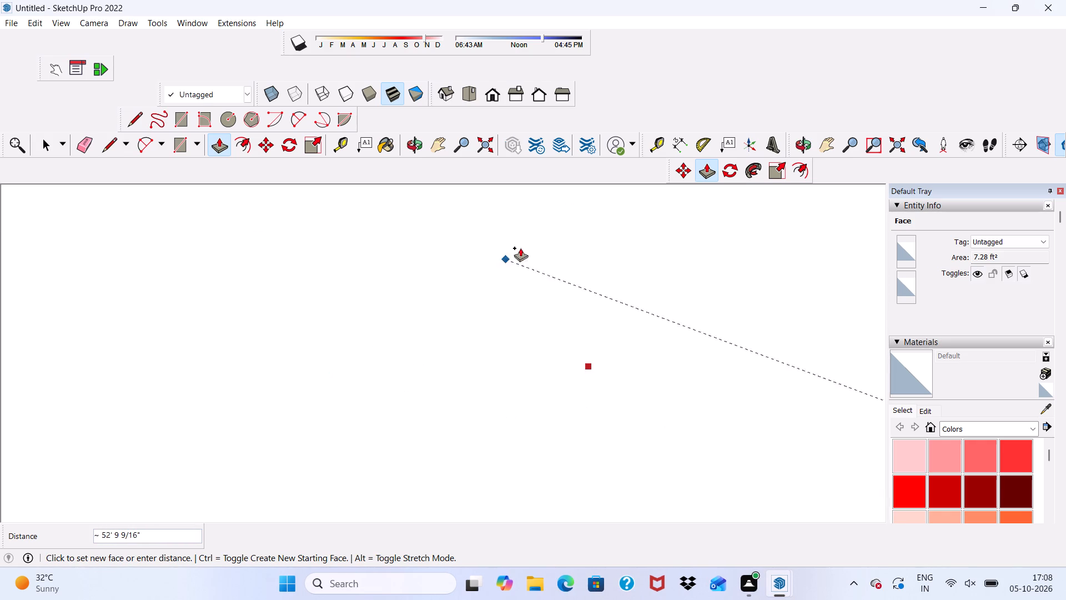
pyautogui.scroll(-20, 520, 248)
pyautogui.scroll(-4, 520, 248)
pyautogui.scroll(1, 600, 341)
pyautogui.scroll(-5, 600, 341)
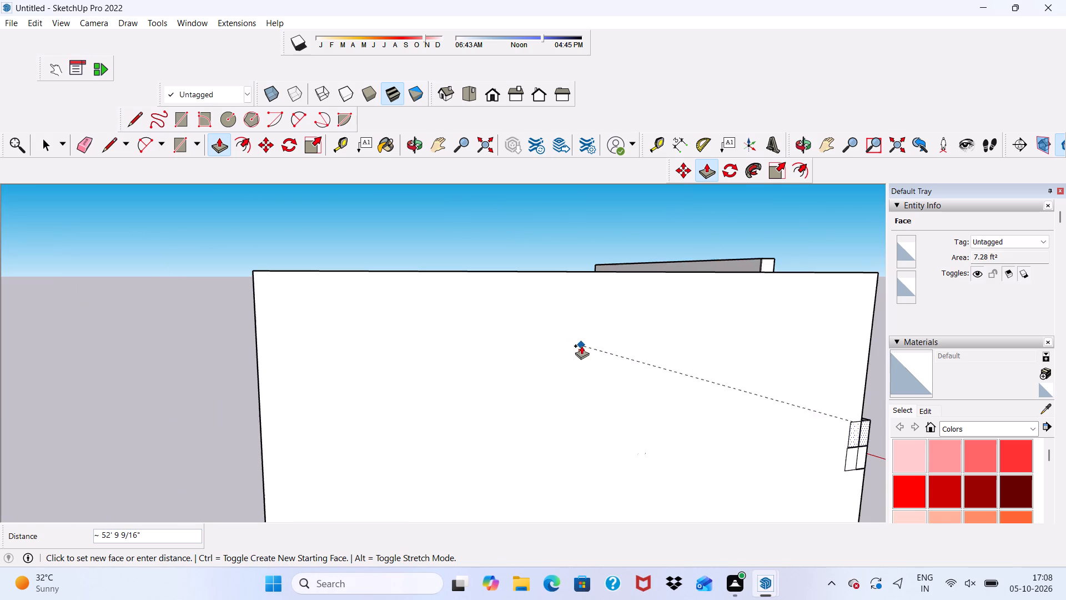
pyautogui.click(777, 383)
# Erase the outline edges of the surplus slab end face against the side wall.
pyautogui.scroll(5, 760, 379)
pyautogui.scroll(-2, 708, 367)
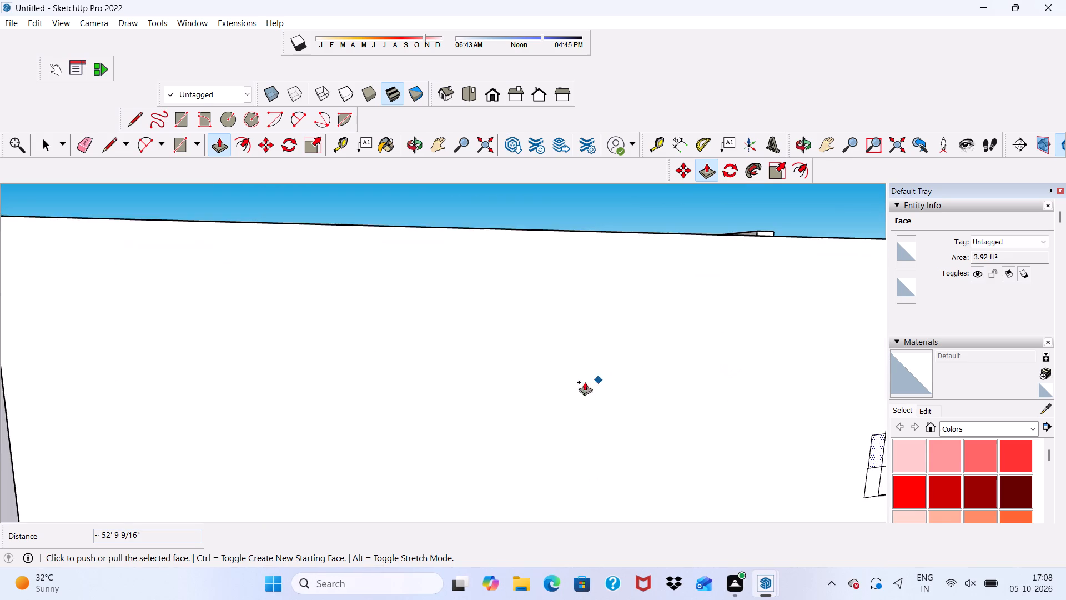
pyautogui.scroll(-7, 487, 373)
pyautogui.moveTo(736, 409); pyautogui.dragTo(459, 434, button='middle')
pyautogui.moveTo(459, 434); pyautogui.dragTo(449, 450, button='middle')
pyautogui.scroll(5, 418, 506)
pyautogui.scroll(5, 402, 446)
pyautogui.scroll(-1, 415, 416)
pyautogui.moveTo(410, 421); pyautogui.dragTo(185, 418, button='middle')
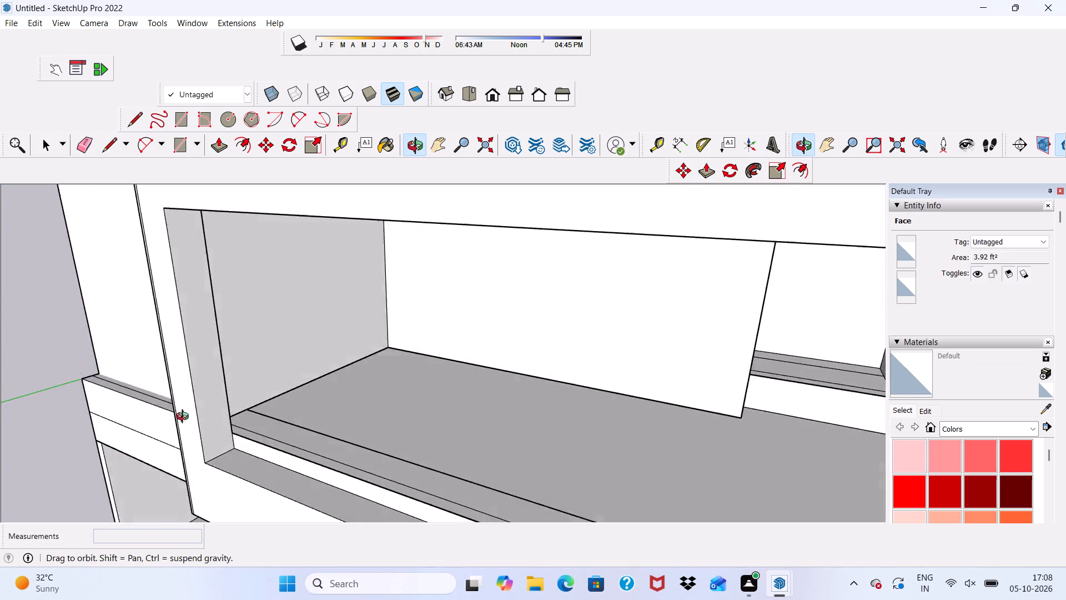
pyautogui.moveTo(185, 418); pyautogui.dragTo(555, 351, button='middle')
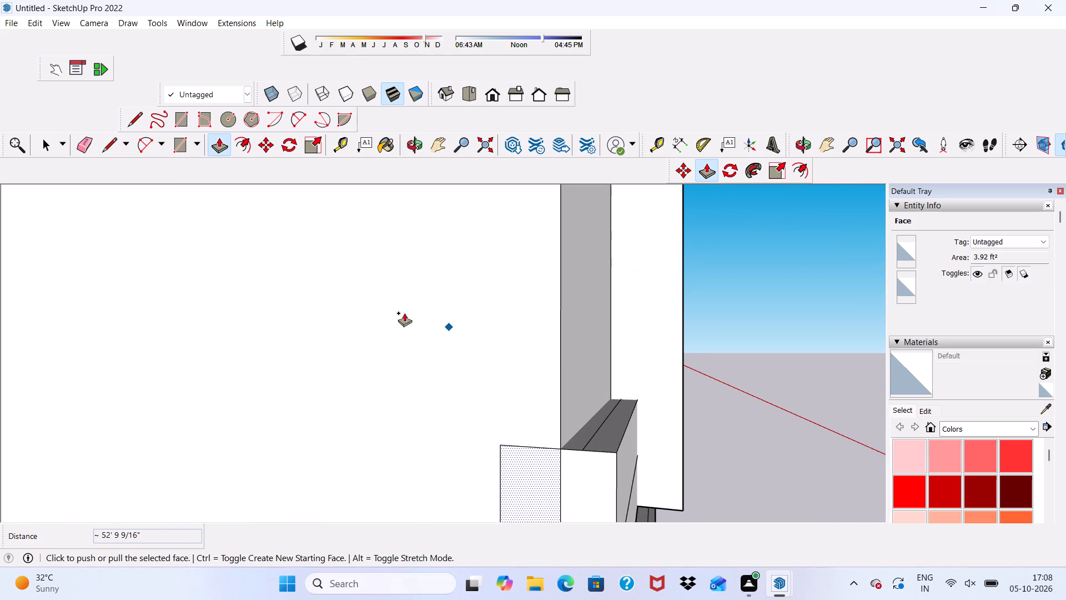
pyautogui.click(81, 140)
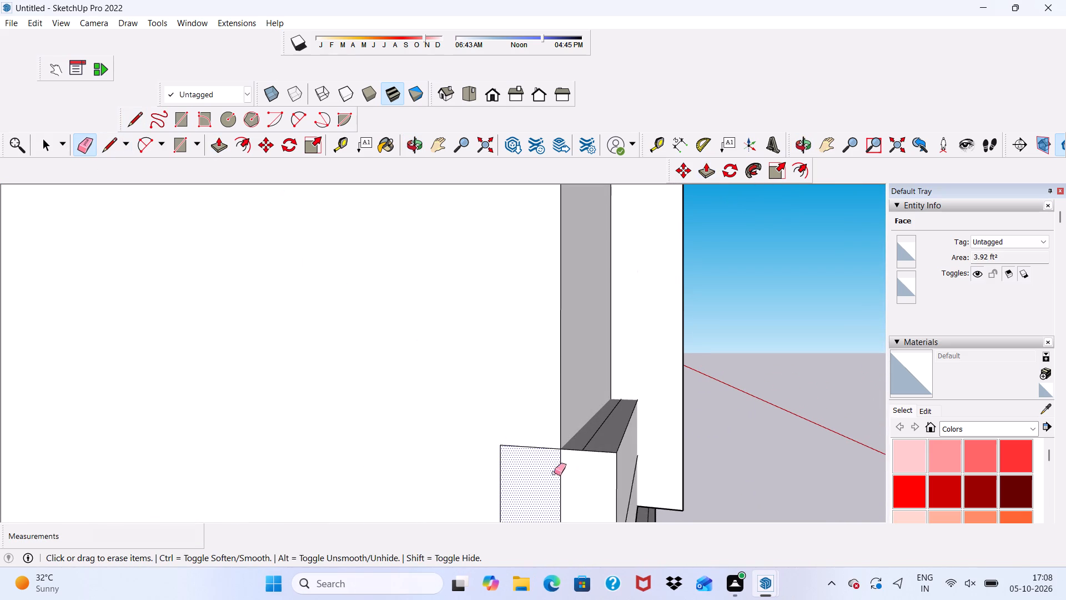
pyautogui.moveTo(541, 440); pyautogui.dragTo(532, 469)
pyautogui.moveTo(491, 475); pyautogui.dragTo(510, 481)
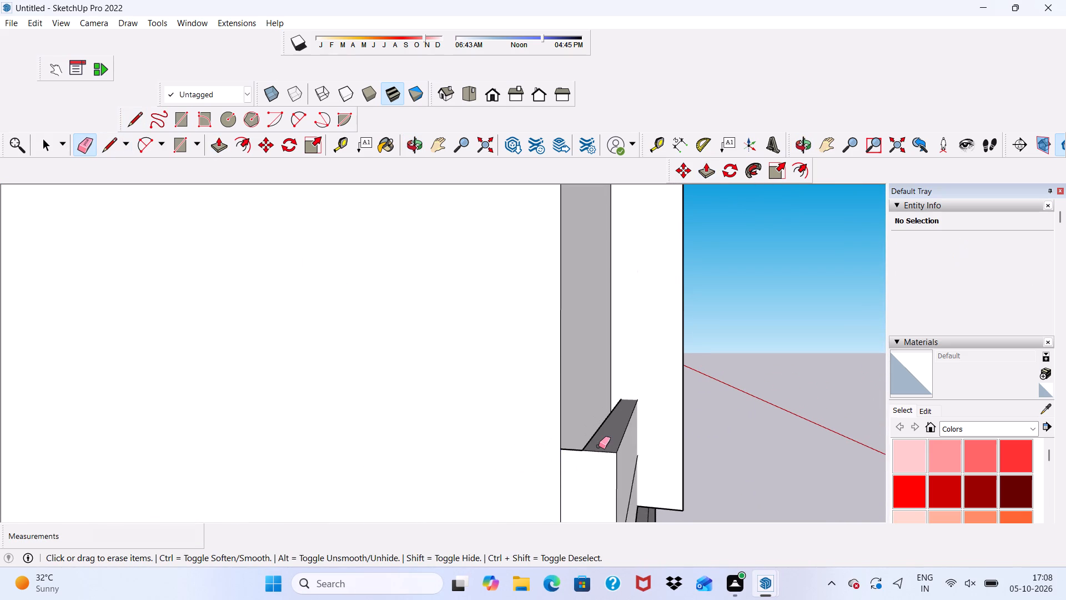
# Undo the last six operations, back past the edge erasures and the recent slab face Push/Pulls.
pyautogui.moveTo(599, 446); pyautogui.dragTo(243, 544, button='middle')
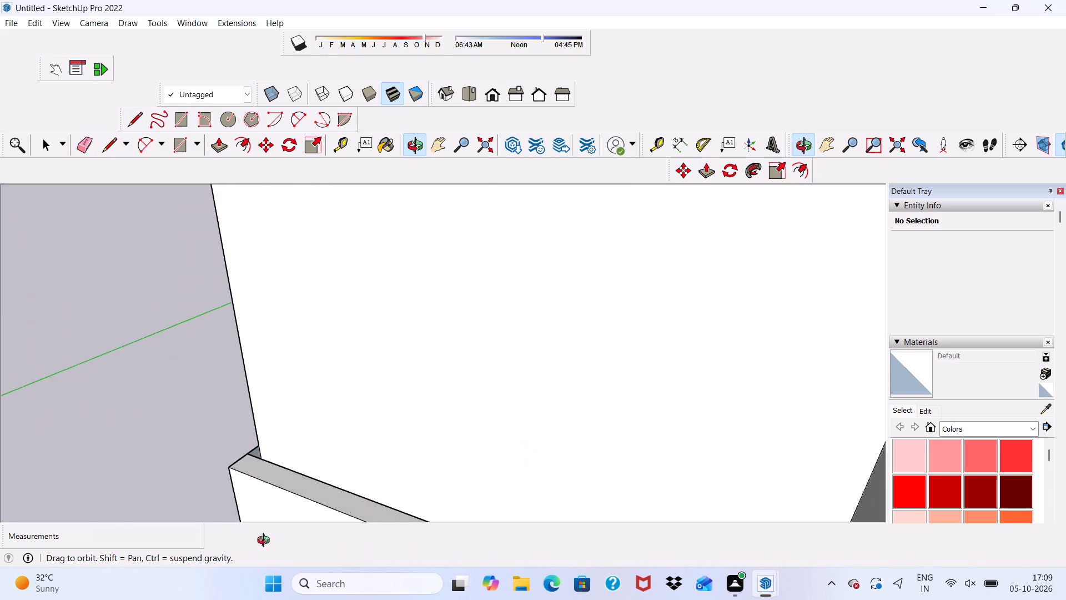
pyautogui.scroll(-9, 379, 448)
pyautogui.moveTo(402, 372); pyautogui.dragTo(346, 344, button='middle')
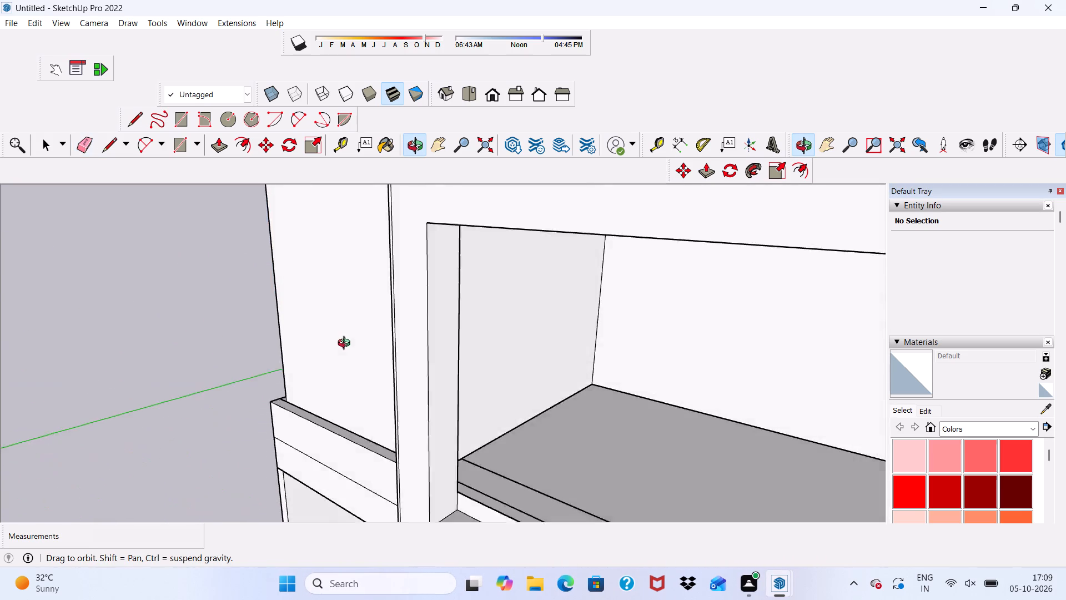
pyautogui.moveTo(346, 344); pyautogui.dragTo(378, 354, button='middle')
pyautogui.middleClick(379, 353)
pyautogui.hotkey('ctrl', 'z')
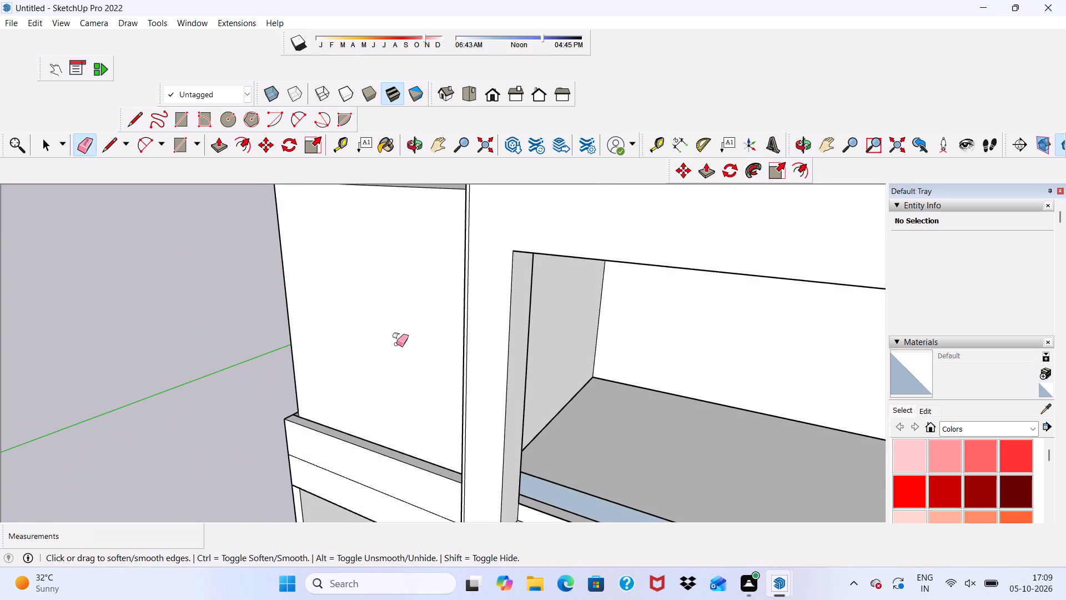
pyautogui.hotkey('ctrl', 'z')
pyautogui.hotkey('ctrl', 'z')
pyautogui.hotkey('ctrl', 'z')
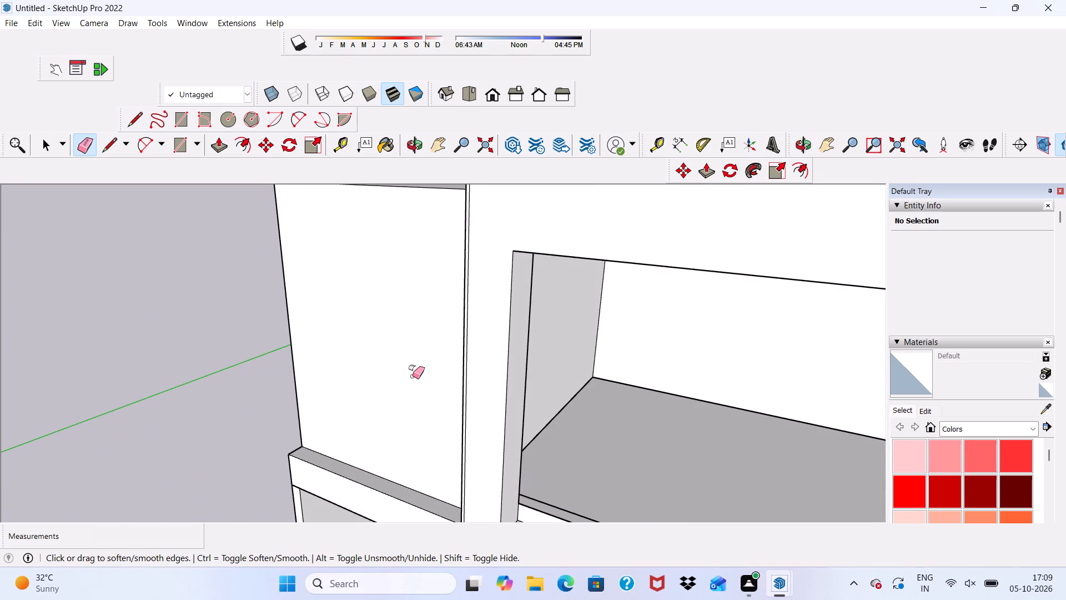
pyautogui.hotkey('ctrl', 'z')
pyautogui.hotkey('ctrl', 'z')
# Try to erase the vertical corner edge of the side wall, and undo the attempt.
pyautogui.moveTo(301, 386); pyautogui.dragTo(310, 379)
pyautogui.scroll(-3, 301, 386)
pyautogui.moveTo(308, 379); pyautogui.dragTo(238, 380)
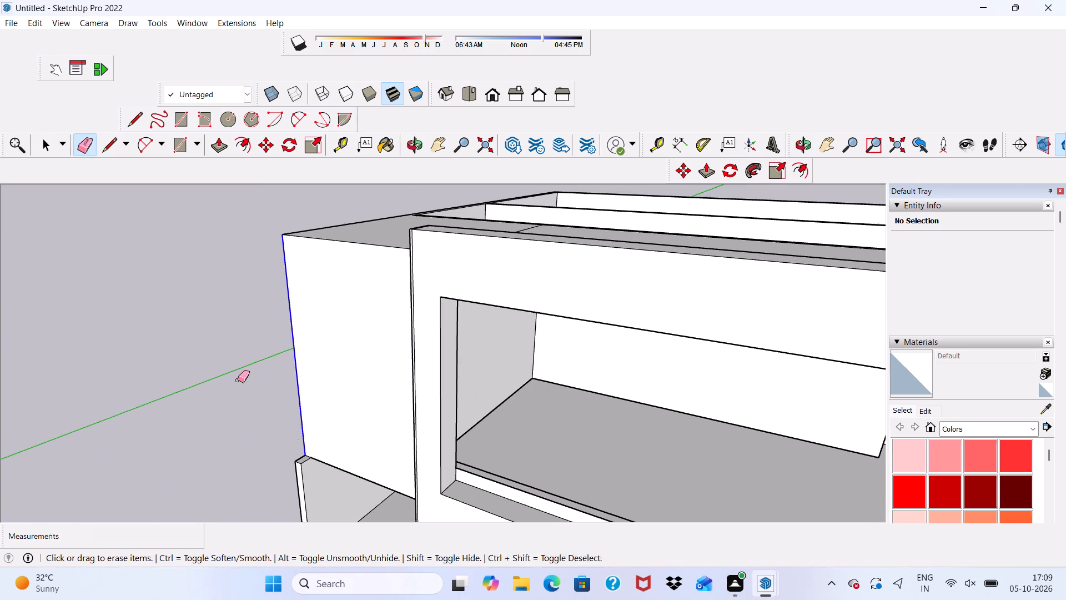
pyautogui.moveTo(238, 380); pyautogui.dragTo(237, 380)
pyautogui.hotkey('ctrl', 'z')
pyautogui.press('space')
# Inspect the joint between the side wall and the projecting frame.
pyautogui.moveTo(202, 386); pyautogui.dragTo(229, 397, button='middle')
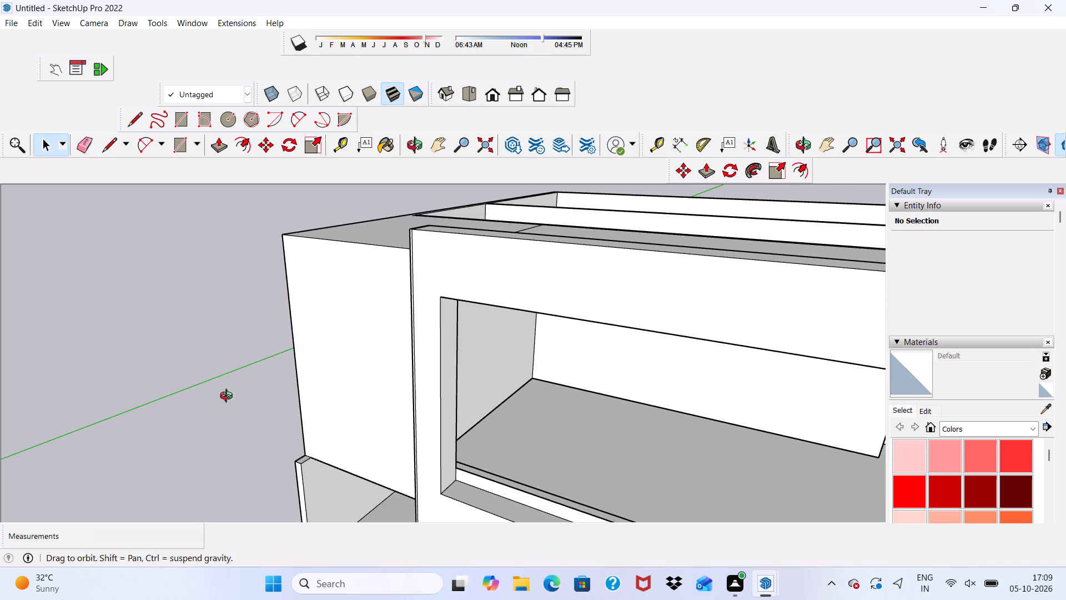
pyautogui.moveTo(229, 397); pyautogui.dragTo(383, 382, button='middle')
pyautogui.middleClick(383, 383)
pyautogui.middleClick(382, 383)
pyautogui.scroll(7, 518, 404)
pyautogui.moveTo(644, 376); pyautogui.dragTo(527, 383, button='middle')
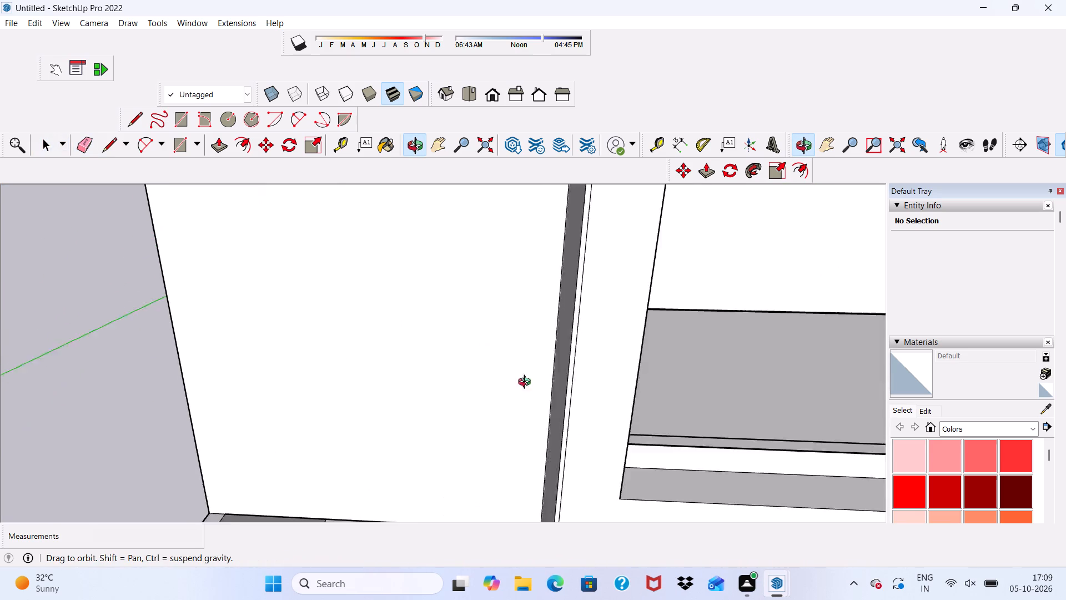
pyautogui.moveTo(527, 383); pyautogui.dragTo(534, 375, button='middle')
pyautogui.scroll(3, 539, 369)
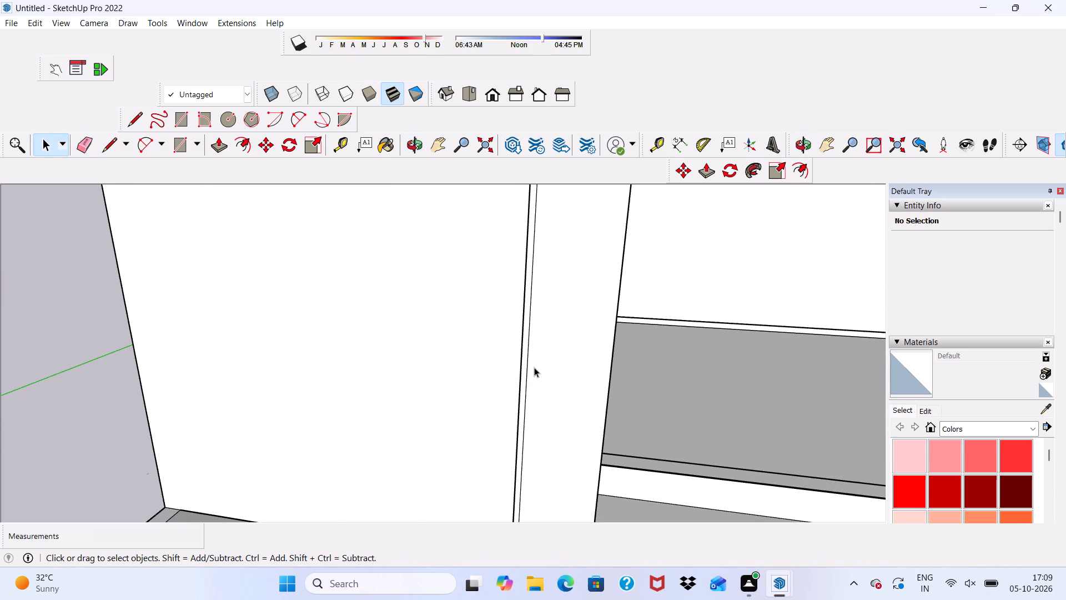
# Push the large slab floor face behind the projecting frame down by 2' 5 5/16".
pyautogui.scroll(3, 496, 371)
pyautogui.scroll(-4, 494, 352)
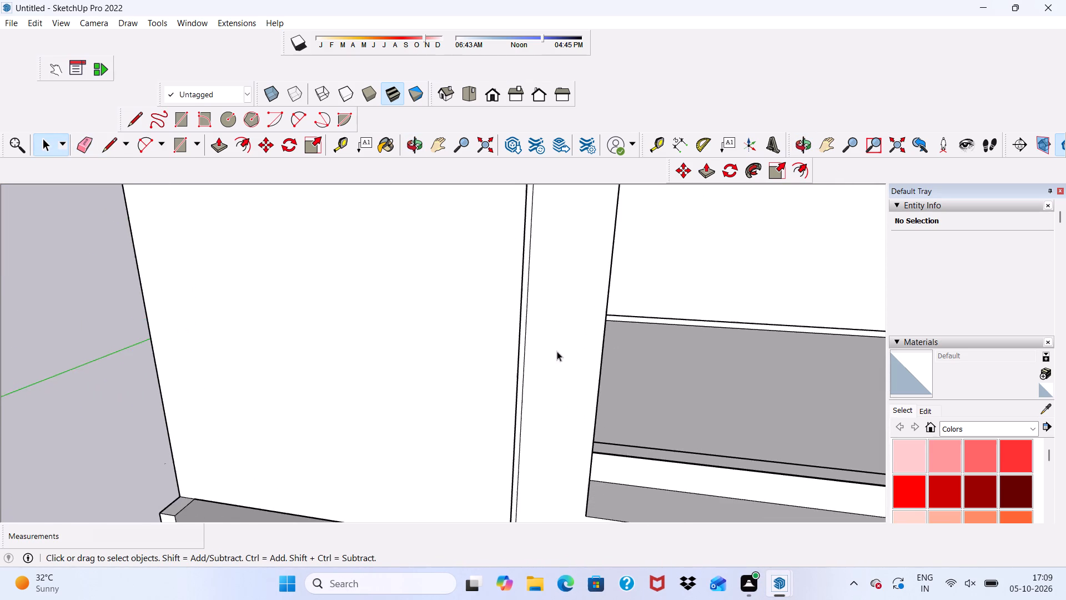
pyautogui.scroll(-3, 553, 337)
pyautogui.scroll(2, 553, 337)
pyautogui.scroll(-4, 553, 337)
pyautogui.moveTo(527, 348); pyautogui.dragTo(679, 362, button='middle')
pyautogui.moveTo(667, 373); pyautogui.dragTo(618, 377, button='middle')
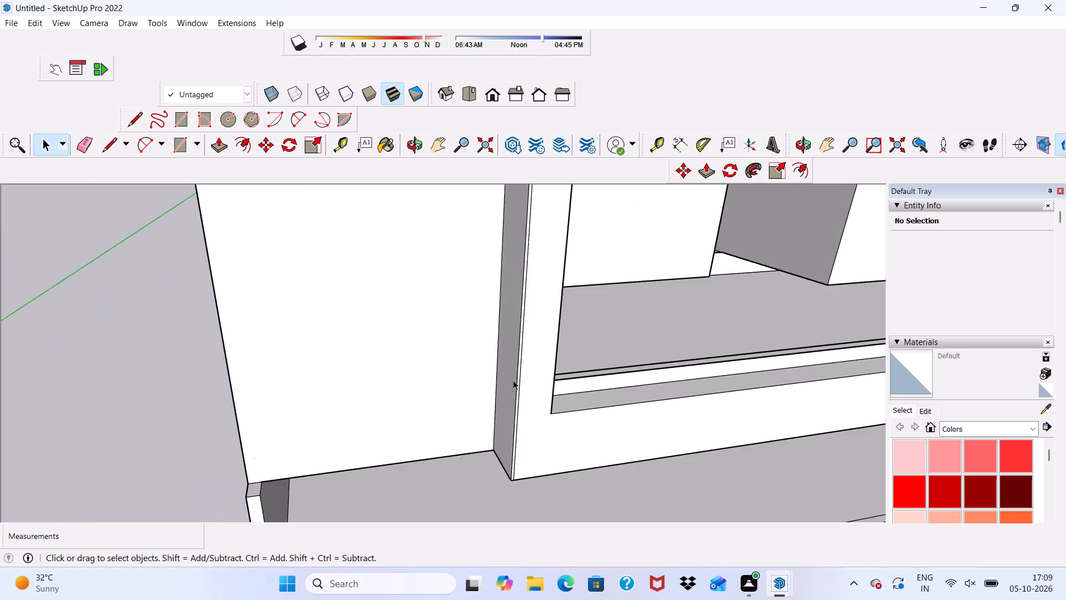
pyautogui.scroll(3, 508, 381)
pyautogui.scroll(5, 628, 380)
pyautogui.scroll(2, 550, 364)
pyautogui.scroll(-1, 556, 371)
pyautogui.moveTo(558, 372); pyautogui.dragTo(323, 389, button='middle')
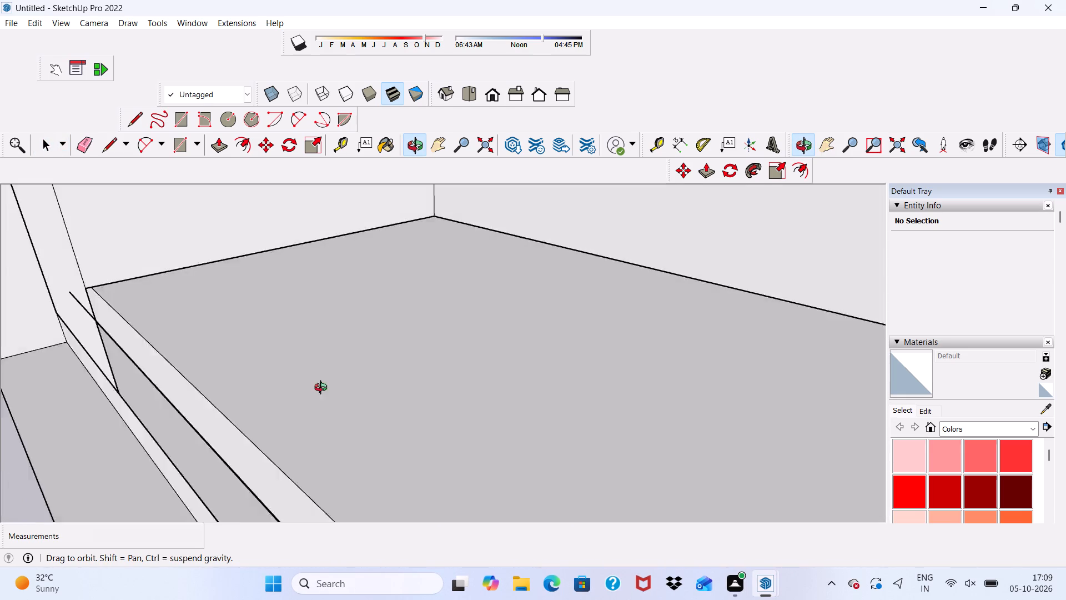
pyautogui.moveTo(323, 389); pyautogui.dragTo(290, 343, button='middle')
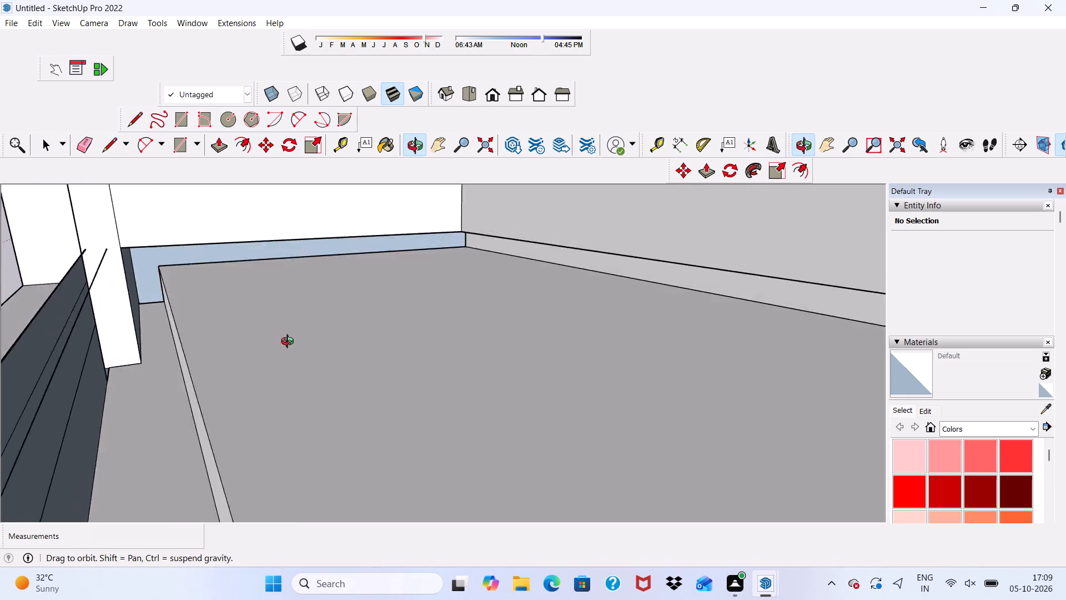
pyautogui.moveTo(290, 343); pyautogui.dragTo(295, 325, button='middle')
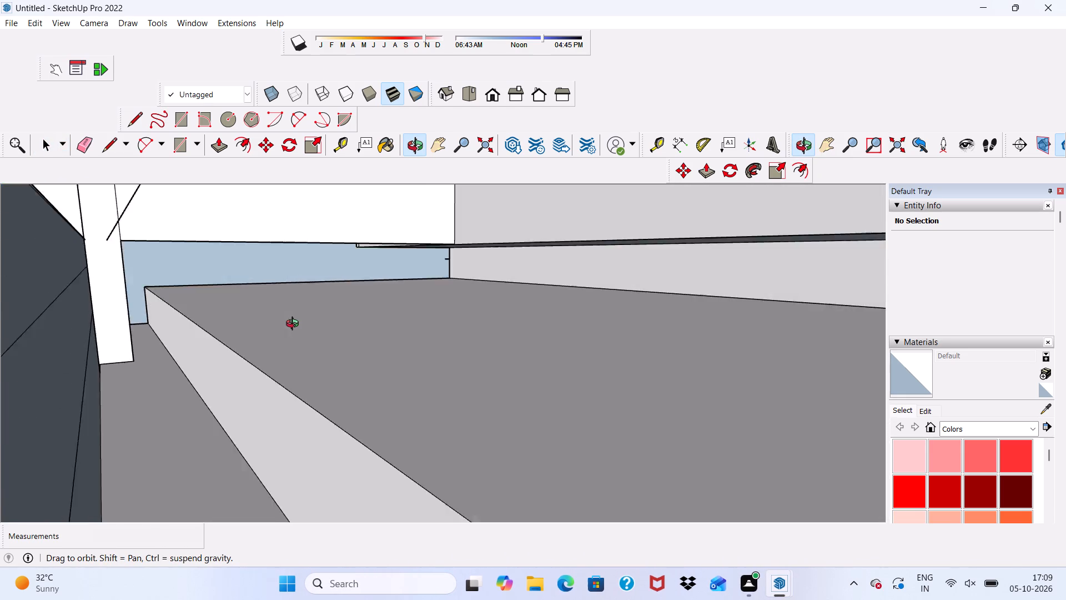
pyautogui.moveTo(295, 325); pyautogui.dragTo(281, 364, button='middle')
pyautogui.scroll(2, 281, 364)
pyautogui.click(245, 381)
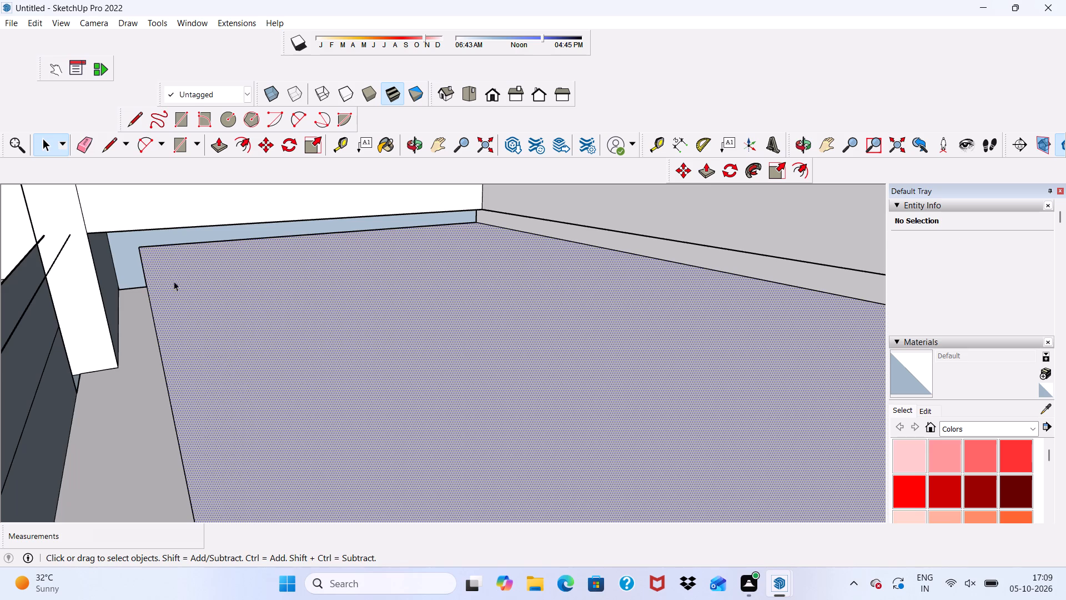
pyautogui.click(223, 147)
pyautogui.moveTo(215, 299); pyautogui.dragTo(214, 347)
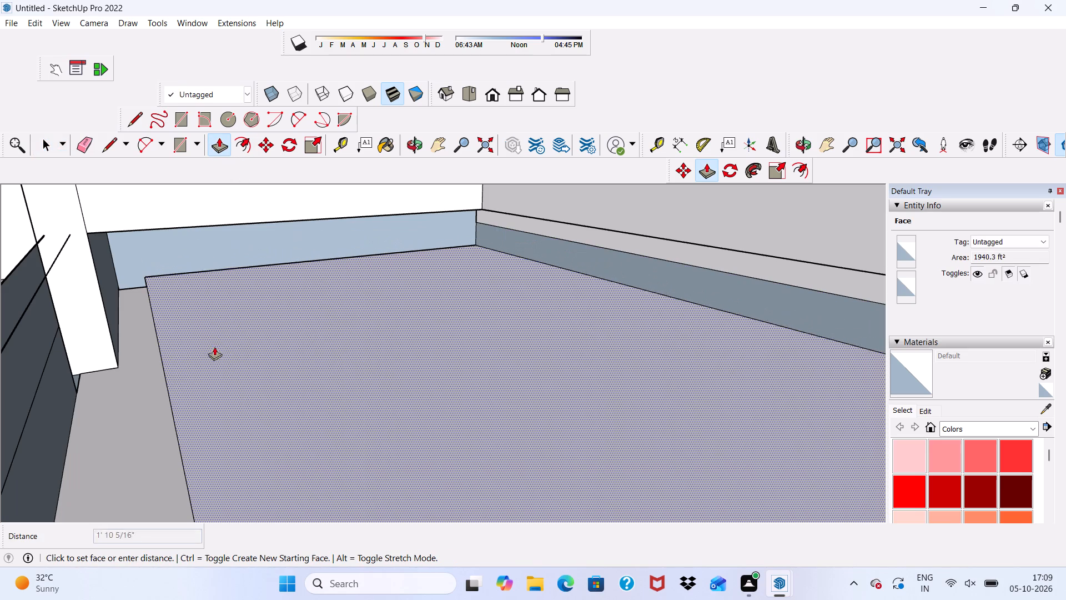
pyautogui.moveTo(214, 347); pyautogui.dragTo(218, 362)
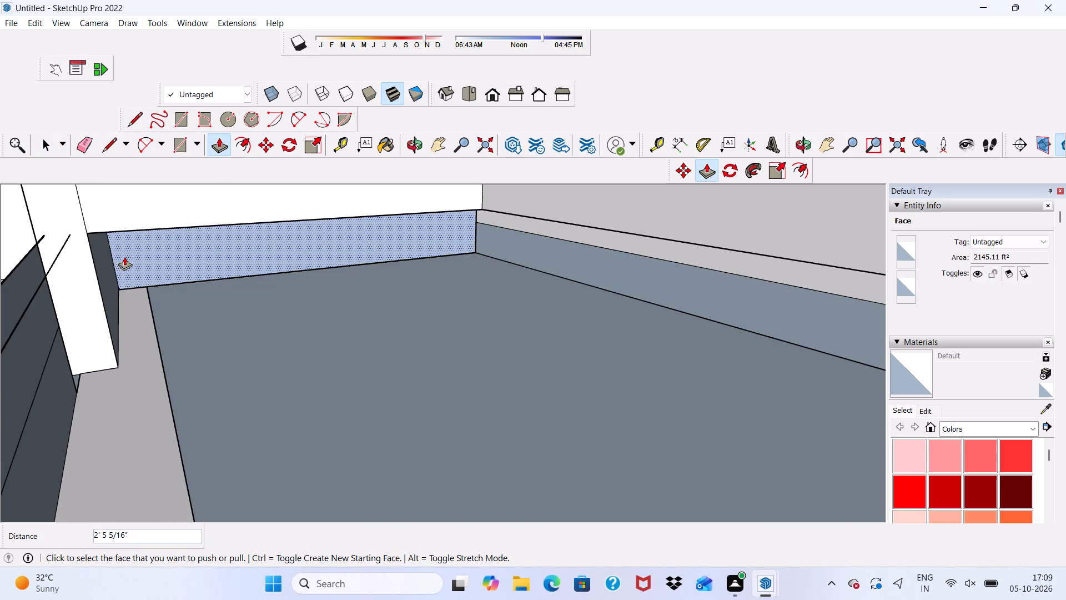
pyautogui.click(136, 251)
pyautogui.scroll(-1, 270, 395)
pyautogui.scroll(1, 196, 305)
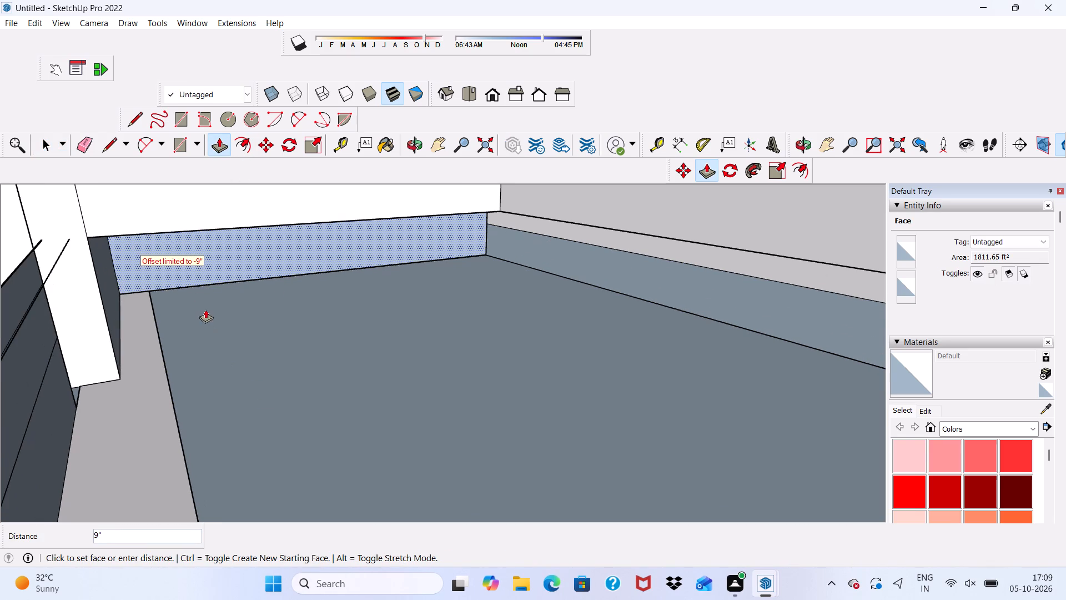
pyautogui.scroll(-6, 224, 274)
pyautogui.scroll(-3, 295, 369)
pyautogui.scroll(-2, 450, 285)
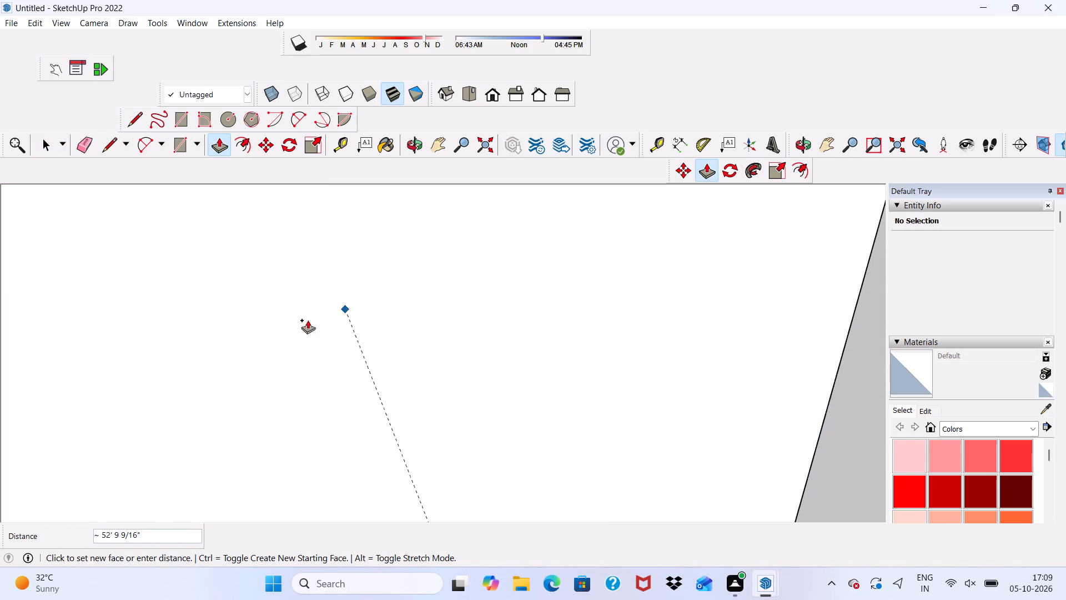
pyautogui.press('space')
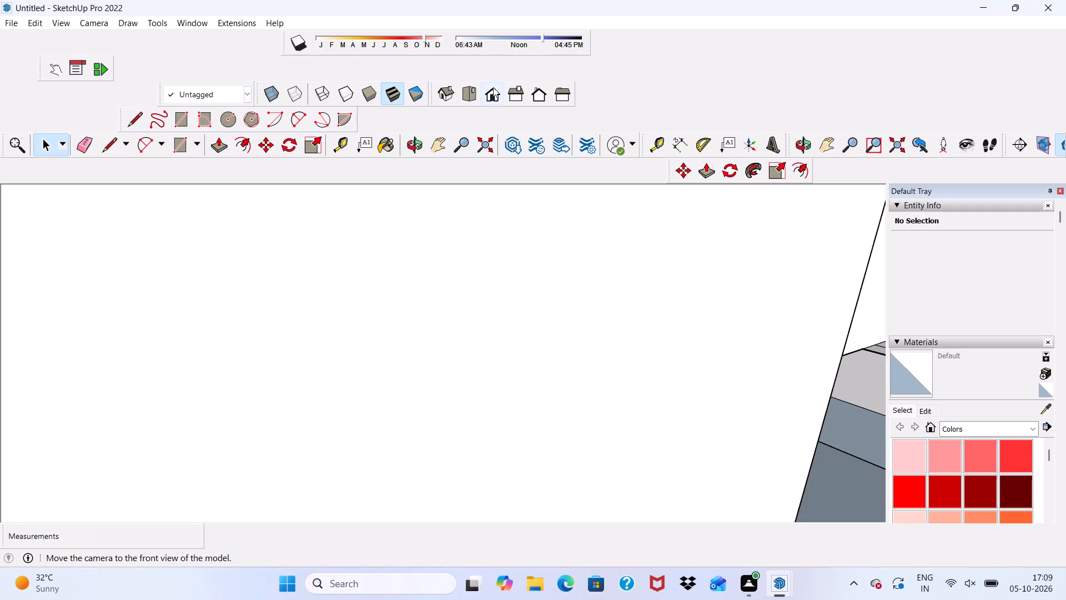
# Push/Pull the blue strip below the rear wall forward 26' 11 1/8" to the white sill face behind the frame opening.
pyautogui.click(493, 87)
pyautogui.scroll(-3, 383, 218)
pyautogui.scroll(1, 347, 287)
pyautogui.scroll(-7, 167, 332)
pyautogui.scroll(1, 222, 319)
pyautogui.scroll(-3, 310, 313)
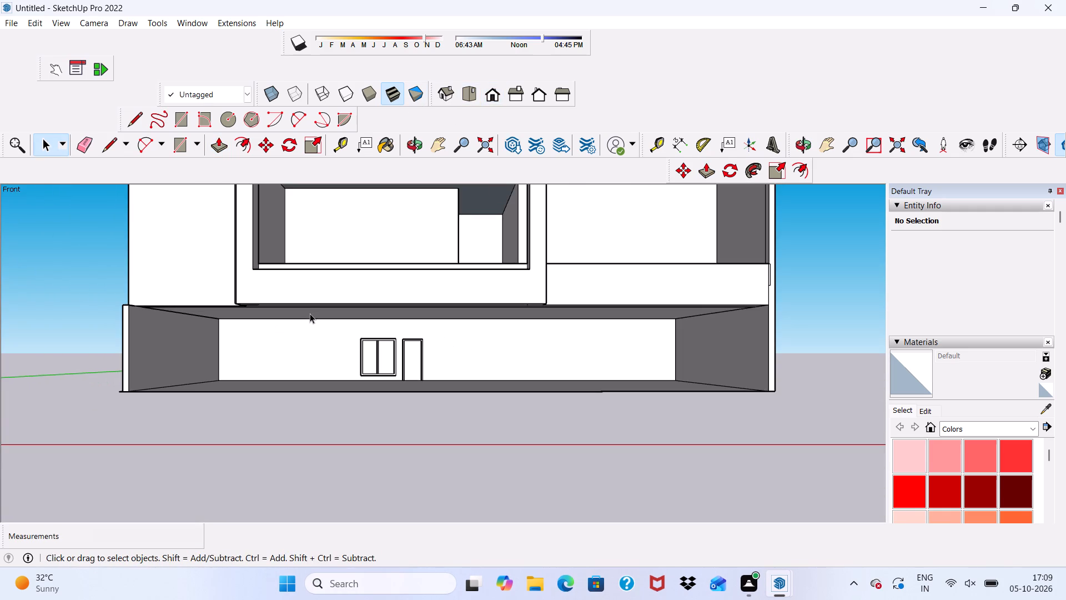
pyautogui.moveTo(310, 313); pyautogui.dragTo(190, 407, button='middle')
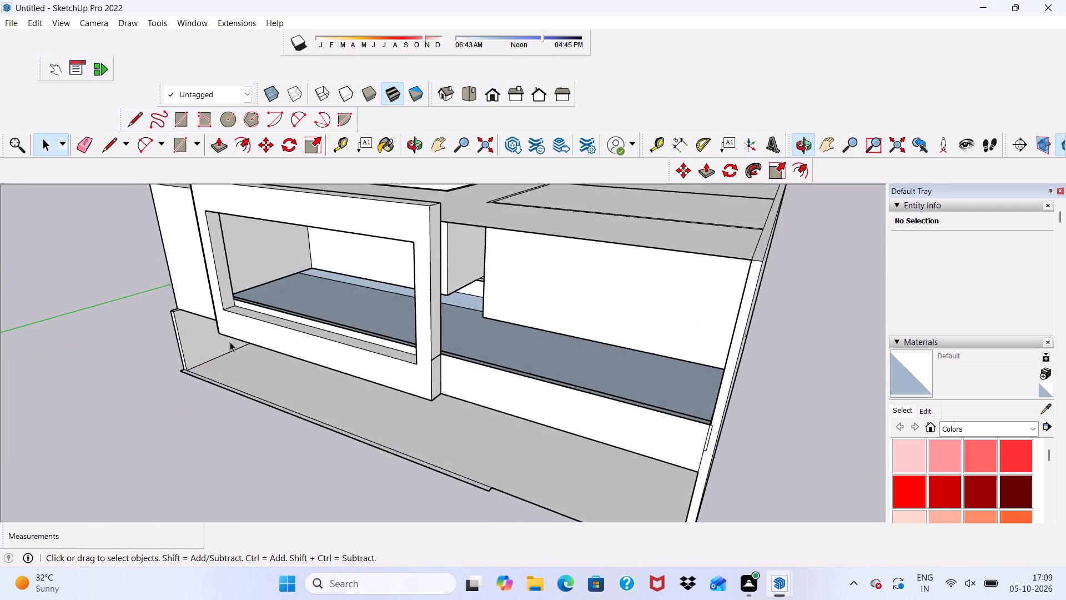
pyautogui.scroll(4, 235, 331)
pyautogui.moveTo(275, 304); pyautogui.dragTo(324, 274, button='middle')
pyautogui.scroll(8, 324, 274)
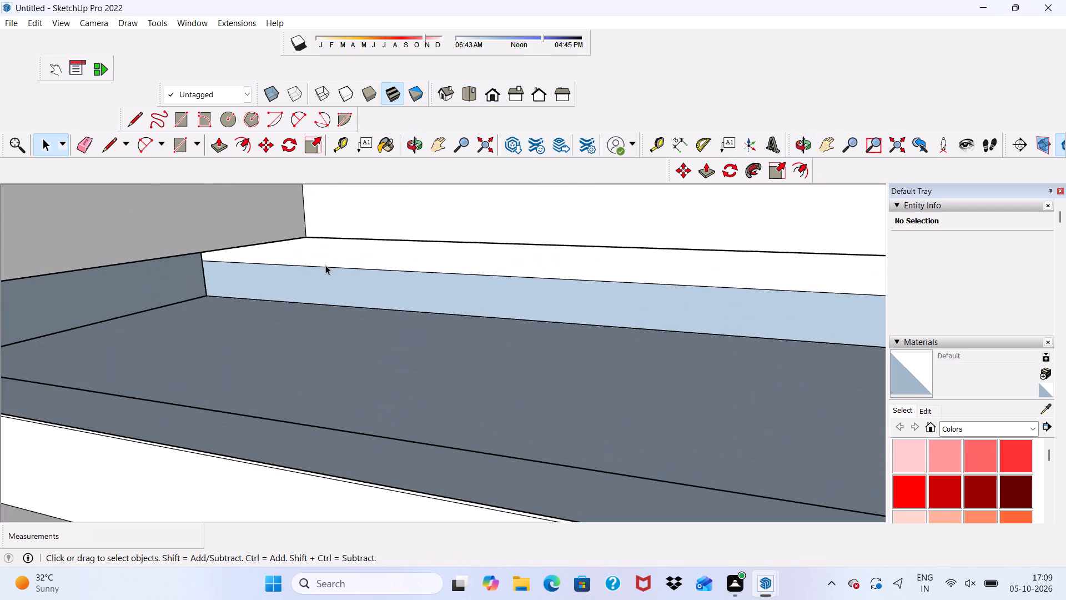
pyautogui.scroll(3, 325, 265)
pyautogui.click(311, 238)
pyautogui.click(322, 281)
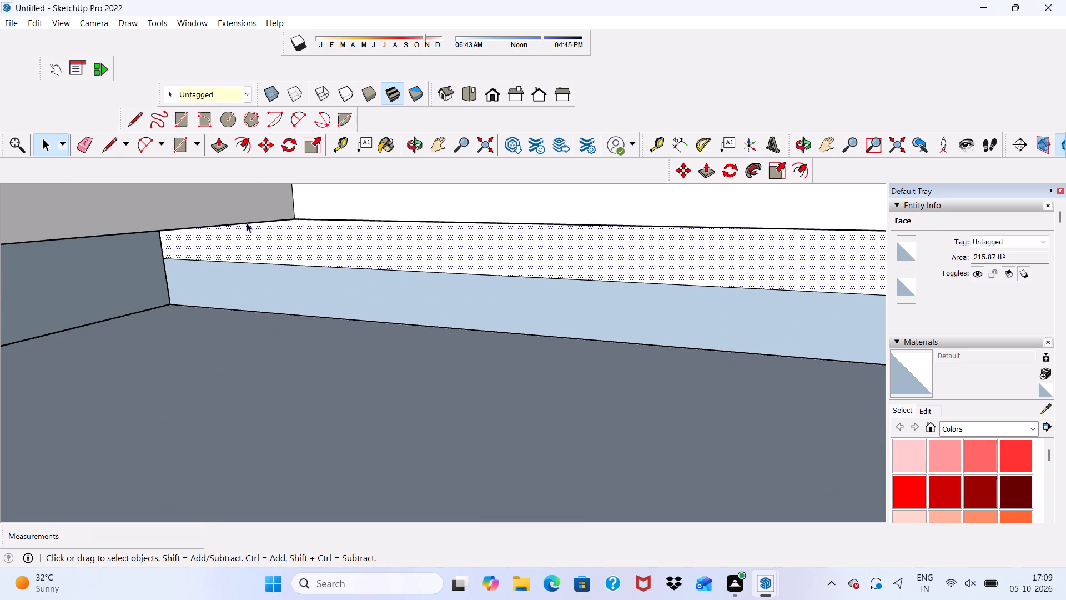
pyautogui.click(214, 153)
pyautogui.click(320, 287)
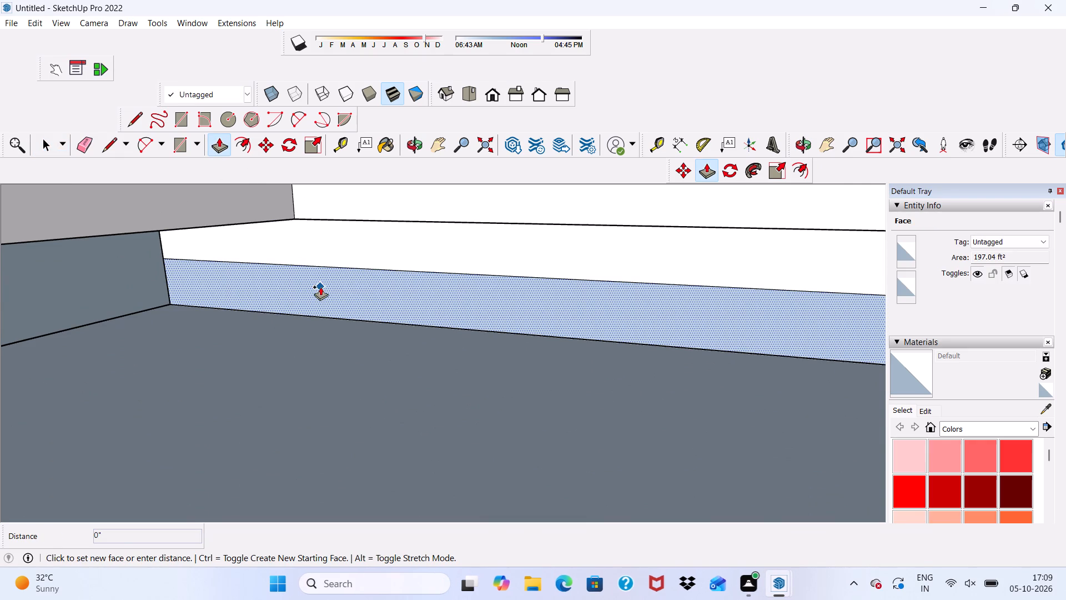
pyautogui.scroll(-10, 214, 390)
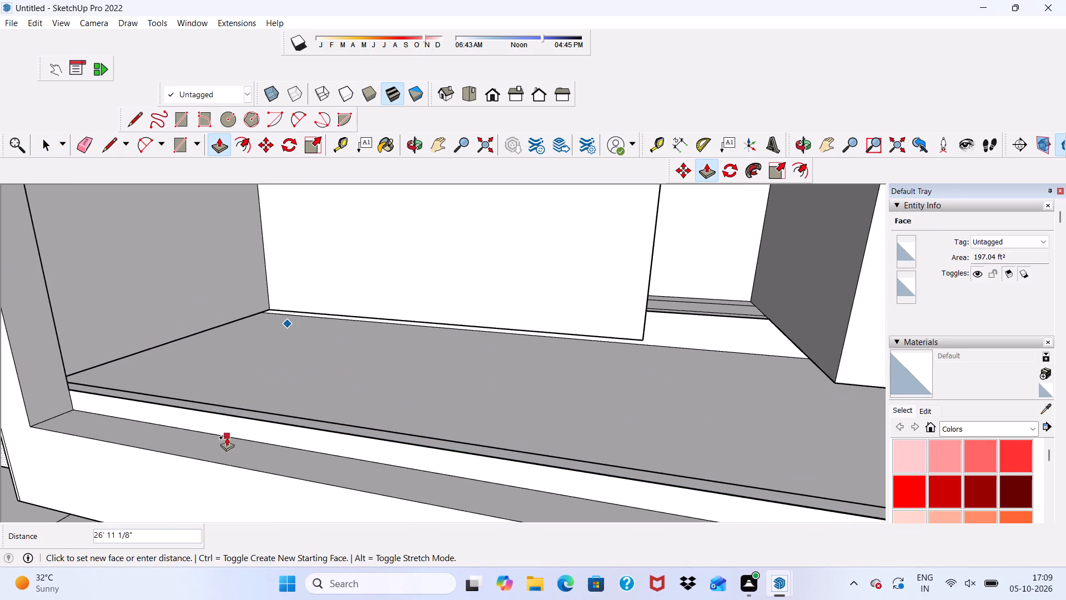
pyautogui.click(201, 424)
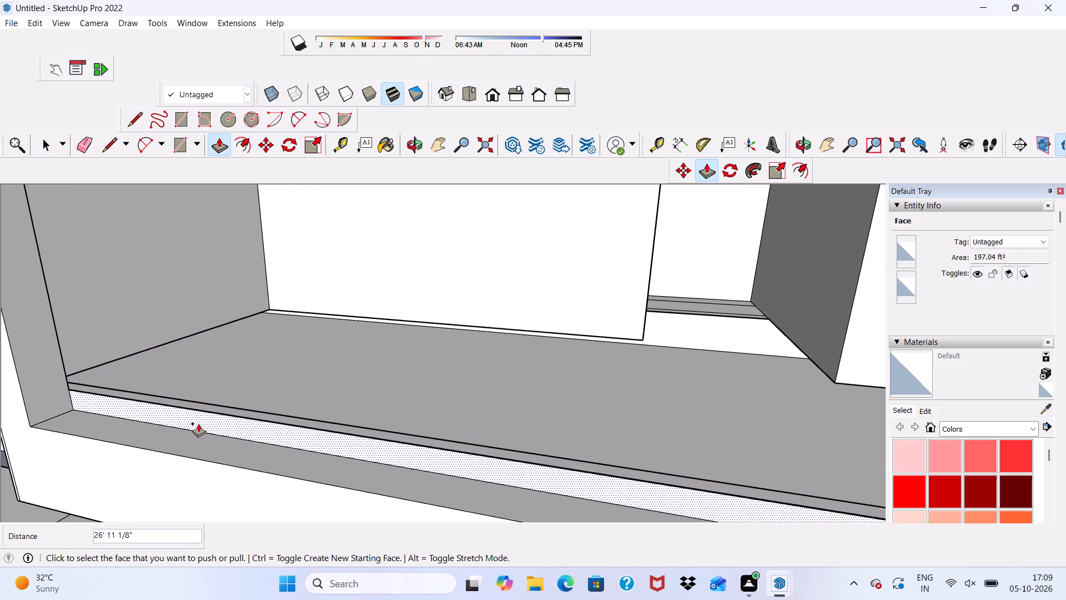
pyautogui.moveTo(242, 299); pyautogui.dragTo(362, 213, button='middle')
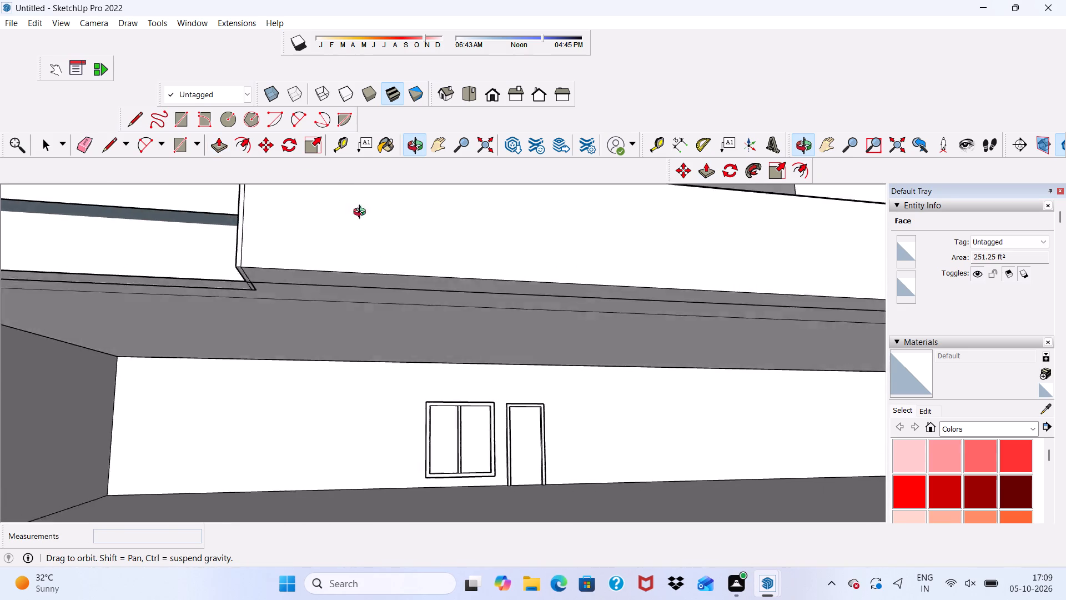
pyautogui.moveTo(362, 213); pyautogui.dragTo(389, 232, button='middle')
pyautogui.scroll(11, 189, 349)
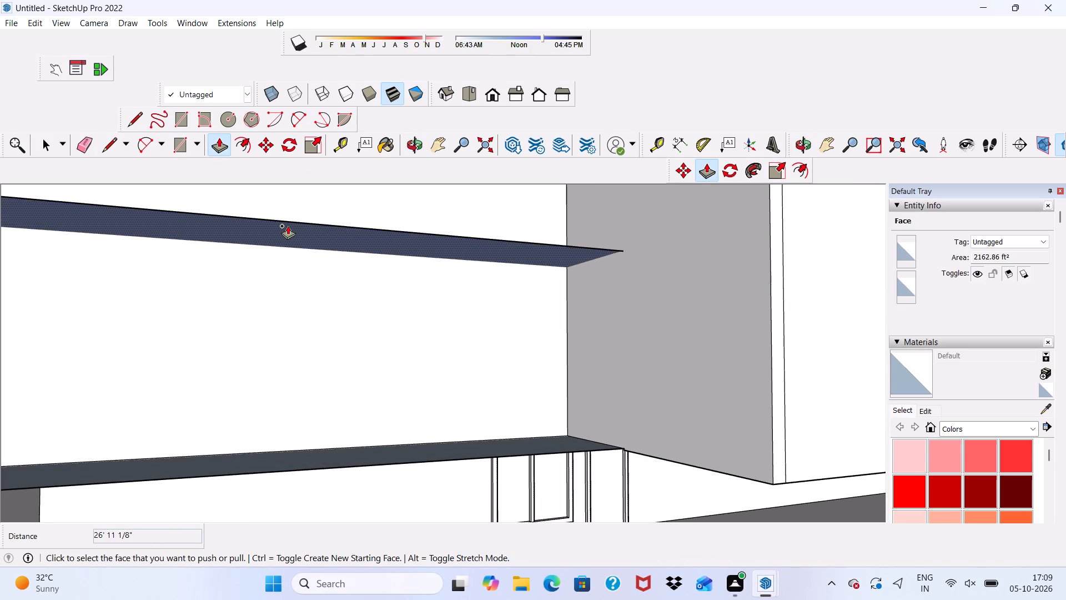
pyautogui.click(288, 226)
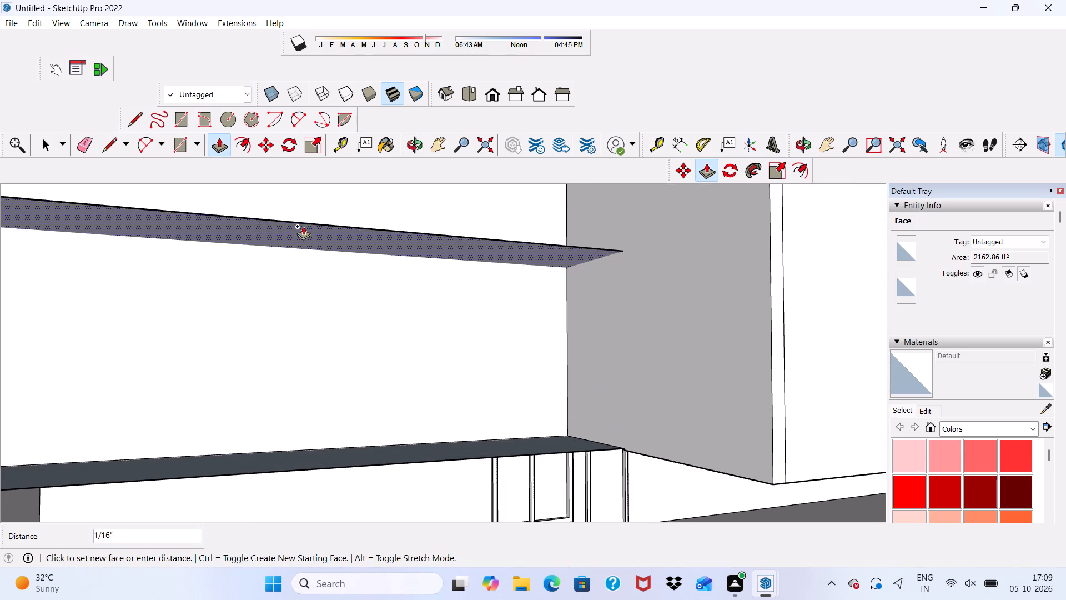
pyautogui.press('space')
# Erase the long front edges of the upper and lower ledge faces protruding from the wall beside the frame.
pyautogui.scroll(-1, 356, 234)
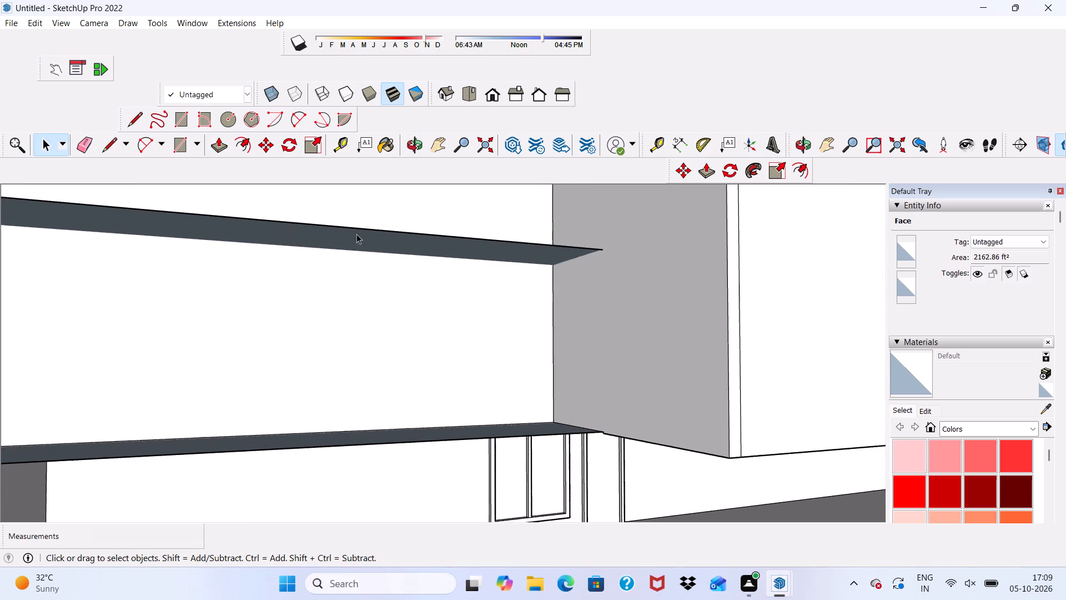
pyautogui.scroll(-1, 356, 234)
pyautogui.moveTo(358, 236); pyautogui.dragTo(288, 342, button='middle')
pyautogui.middleClick(288, 342)
pyautogui.click(86, 143)
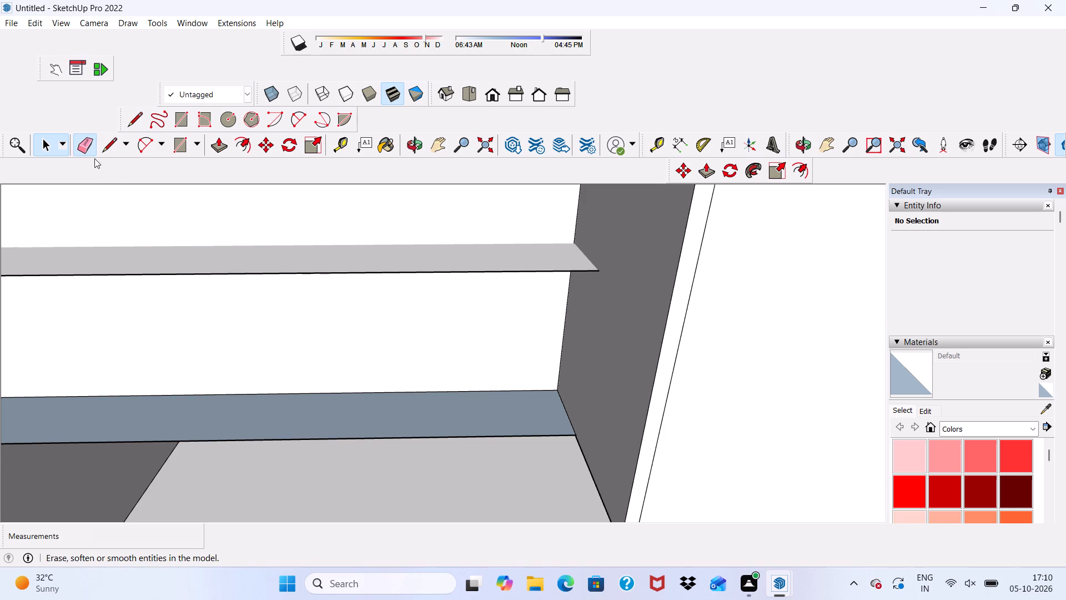
pyautogui.moveTo(149, 261); pyautogui.dragTo(150, 278)
pyautogui.scroll(-2, 204, 279)
pyautogui.scroll(1, 235, 289)
pyautogui.scroll(-5, 259, 295)
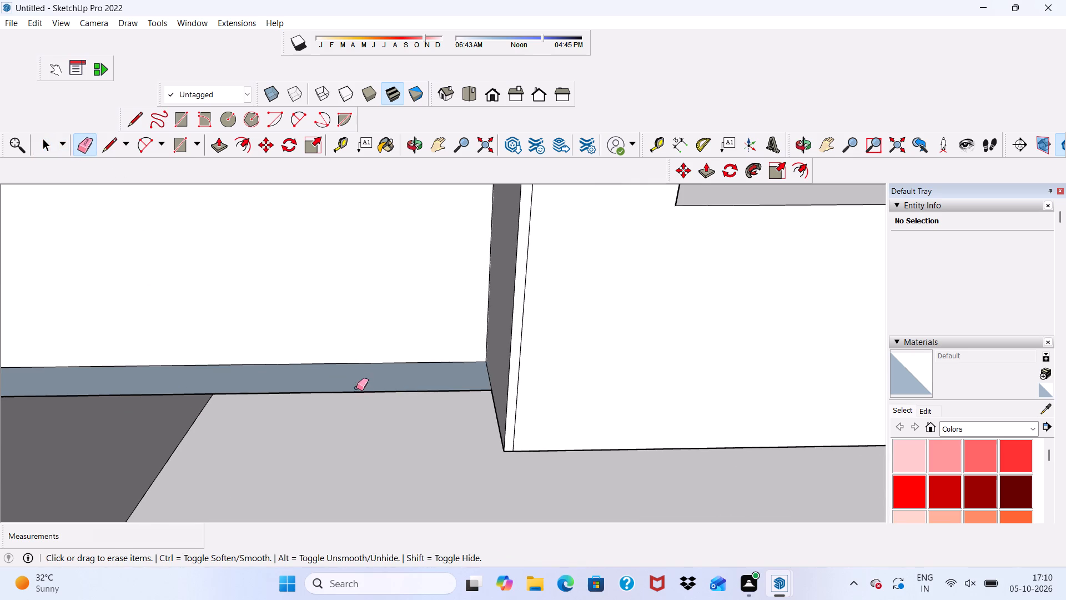
pyautogui.moveTo(364, 372); pyautogui.dragTo(364, 381)
pyautogui.scroll(-9, 294, 358)
# Erase the horizontal edge dividing the two blue end faces at the far end of the recess behind the frame.
pyautogui.moveTo(385, 329); pyautogui.dragTo(396, 313, button='middle')
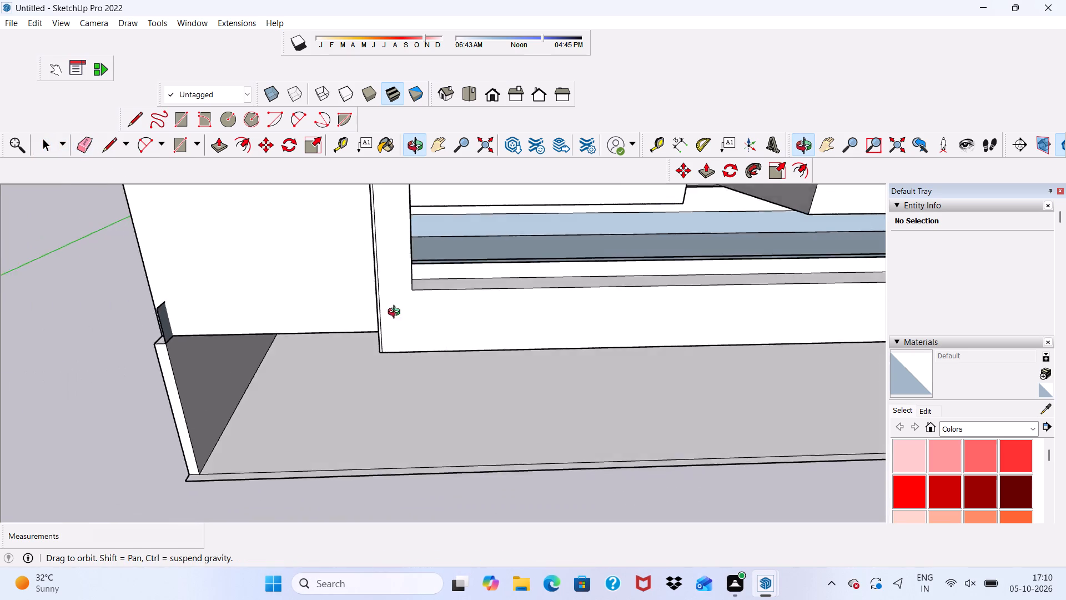
pyautogui.moveTo(396, 313); pyautogui.dragTo(146, 311, button='middle')
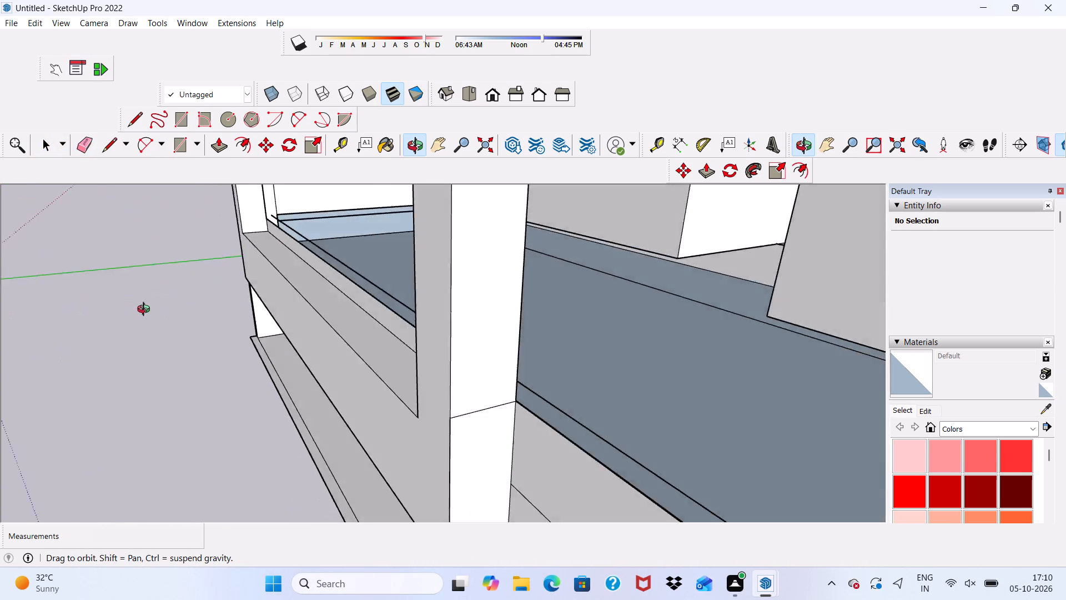
pyautogui.moveTo(146, 311); pyautogui.dragTo(80, 288, button='middle')
pyautogui.middleClick(81, 288)
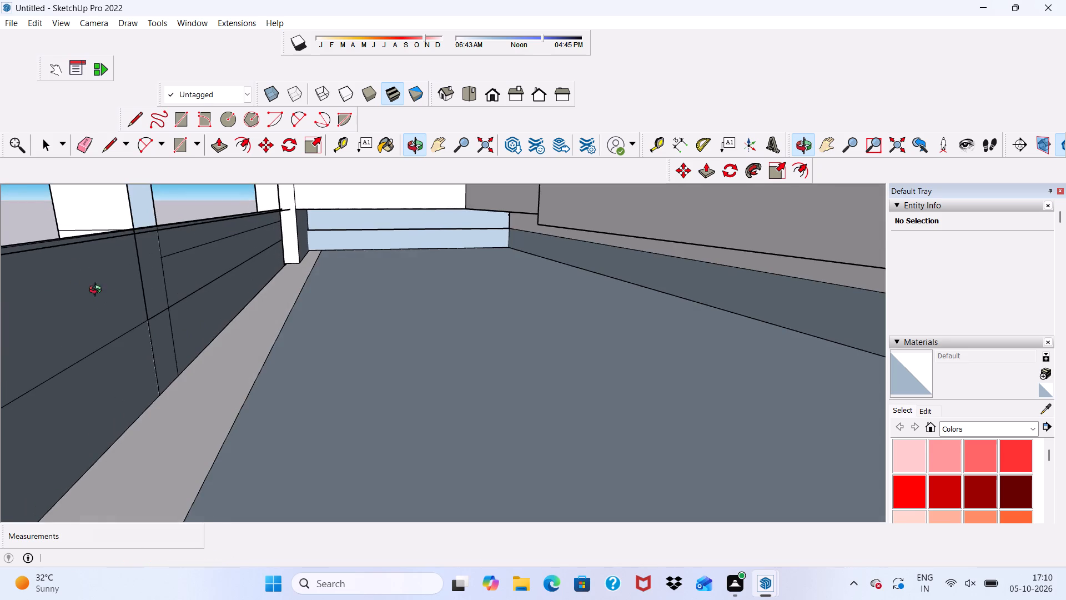
pyautogui.scroll(2, 257, 263)
pyautogui.press('space')
pyautogui.moveTo(345, 225); pyautogui.dragTo(435, 251, button='middle')
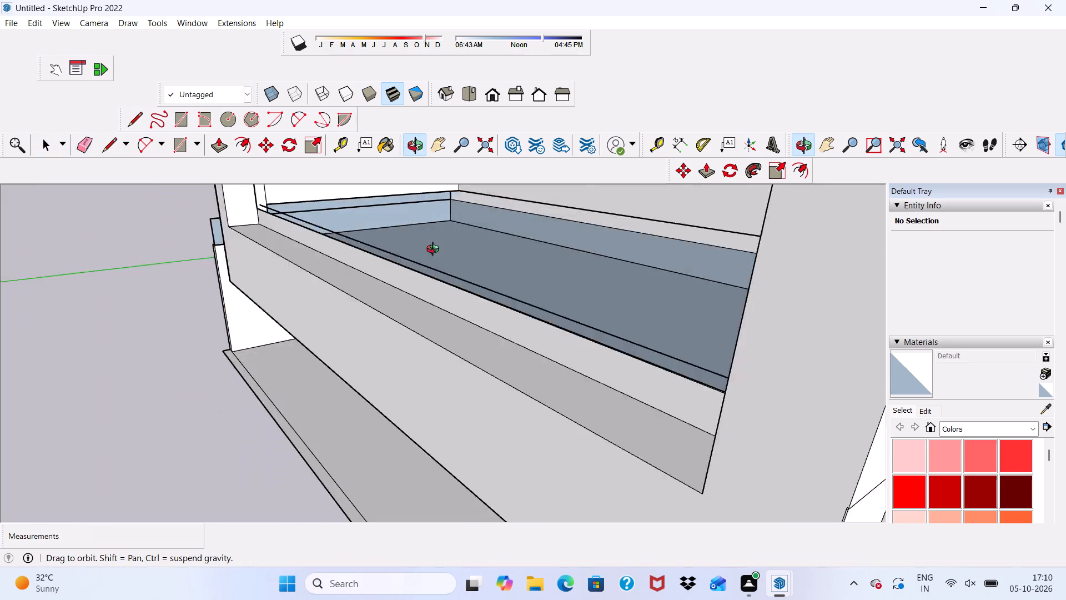
pyautogui.moveTo(435, 251); pyautogui.dragTo(331, 228, button='middle')
pyautogui.scroll(3, 331, 228)
pyautogui.click(343, 201)
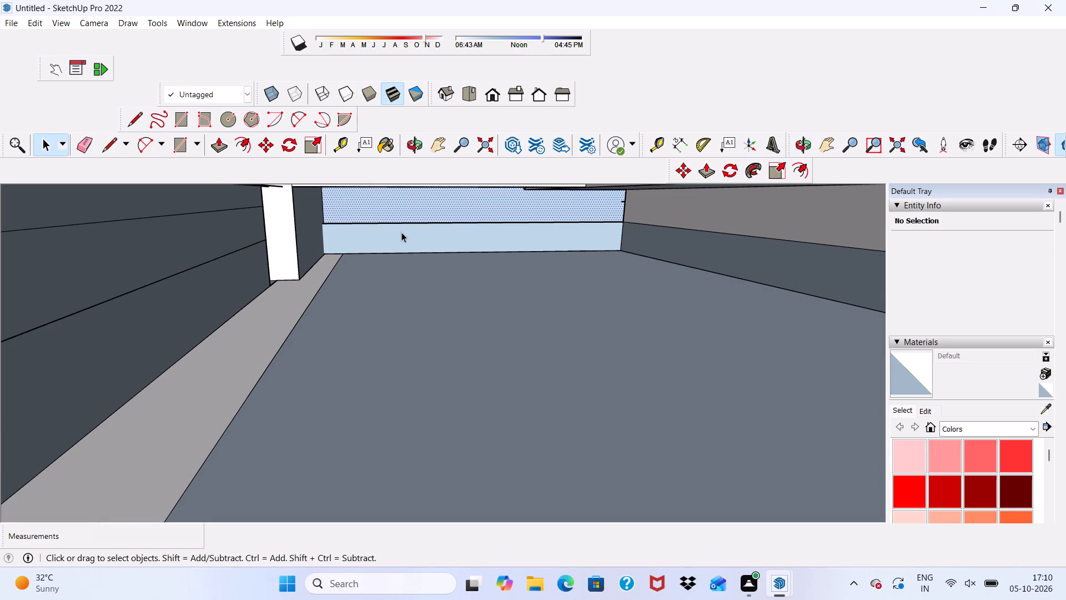
pyautogui.click(401, 232)
pyautogui.scroll(2, 384, 221)
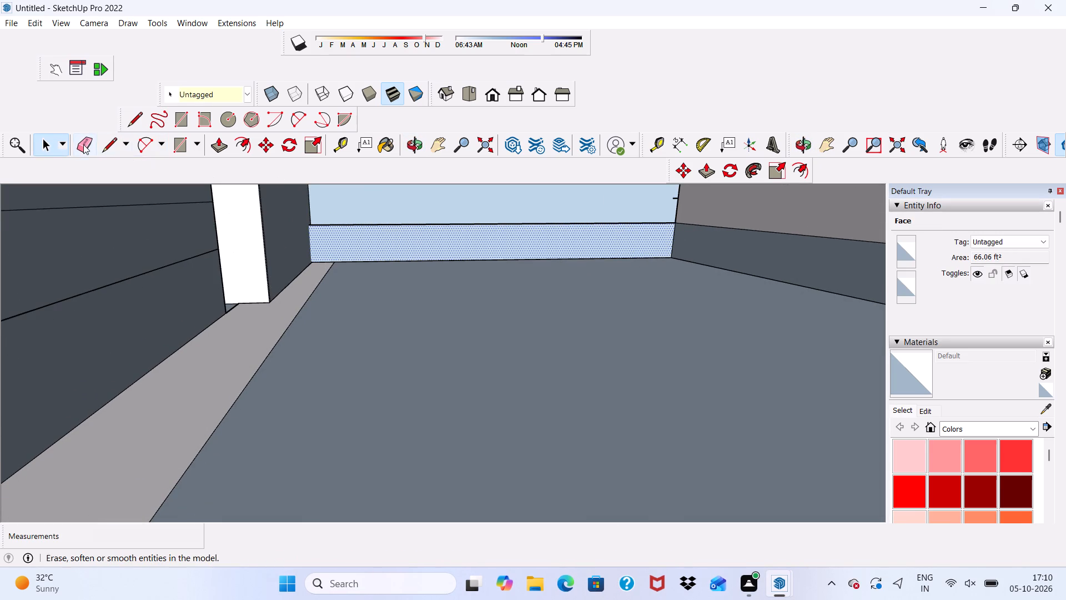
pyautogui.click(83, 144)
pyautogui.moveTo(355, 222); pyautogui.dragTo(349, 234)
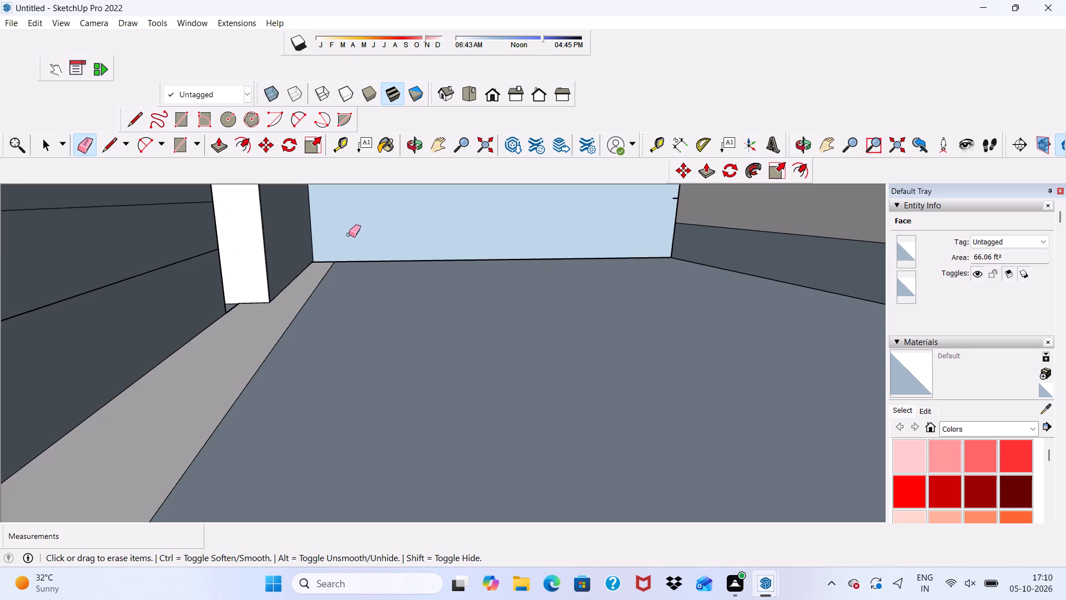
# Erase the two long edges across the dark inner face of the front wall, and return to the front view.
pyautogui.scroll(-3, 353, 231)
pyautogui.press('space')
pyautogui.click(416, 227)
pyautogui.scroll(-1, 122, 233)
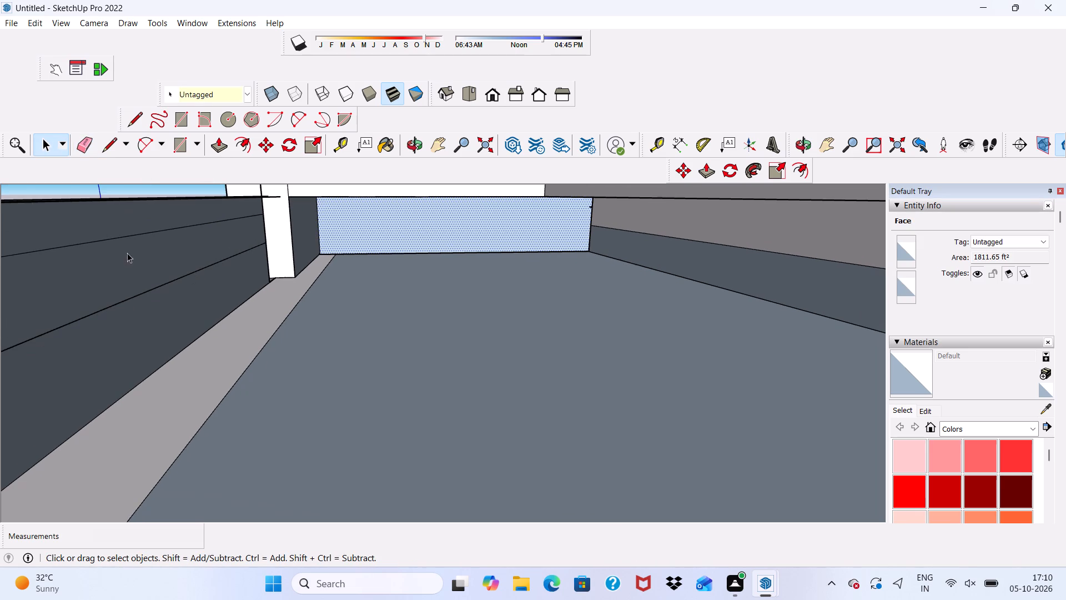
pyautogui.click(83, 148)
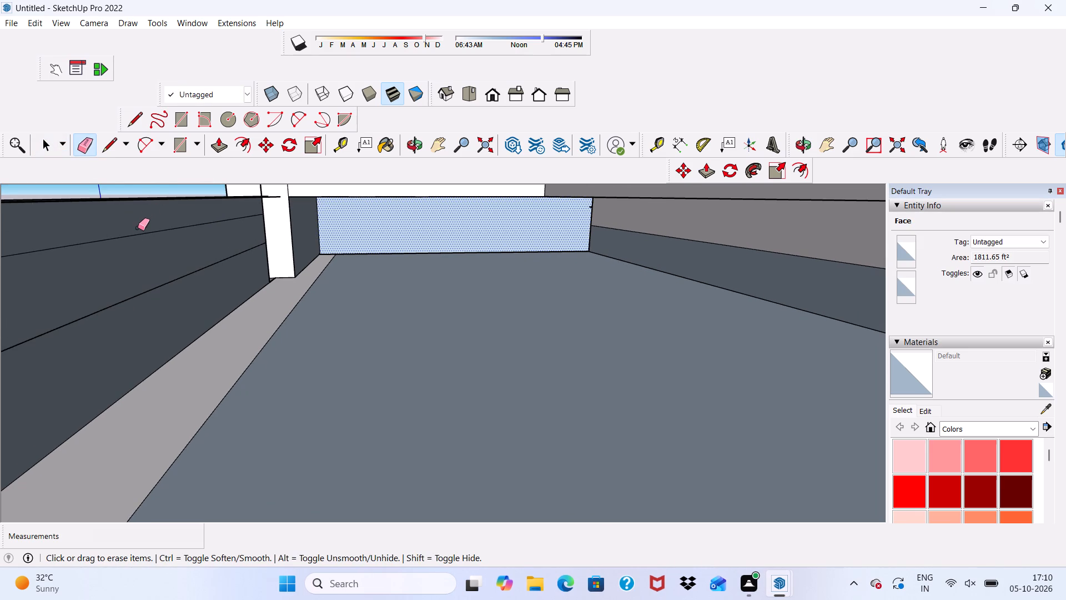
pyautogui.moveTo(138, 228); pyautogui.dragTo(149, 296)
pyautogui.scroll(-8, 170, 264)
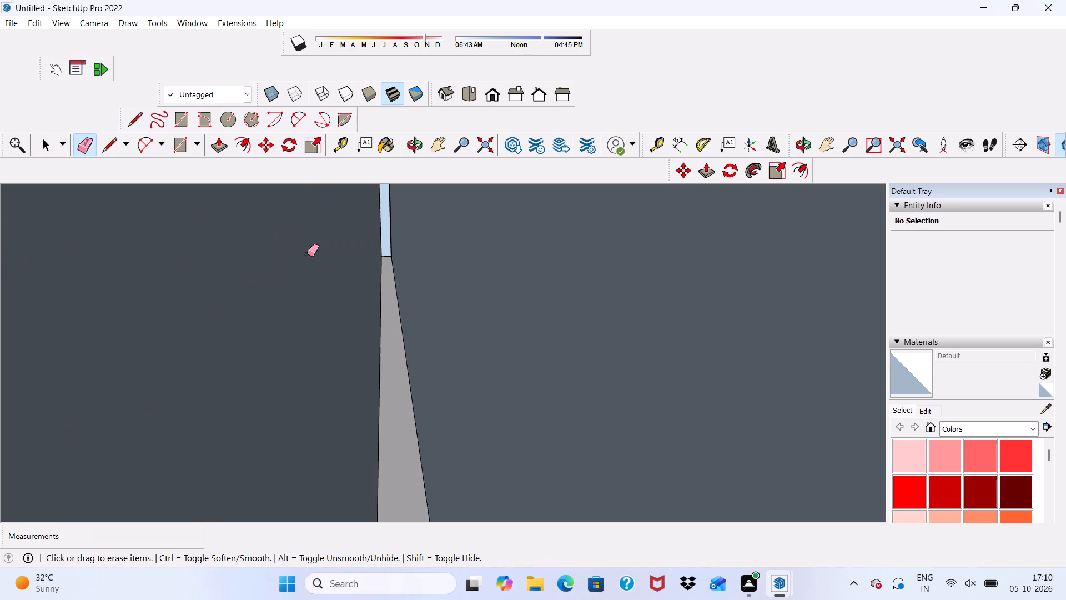
pyautogui.click(500, 95)
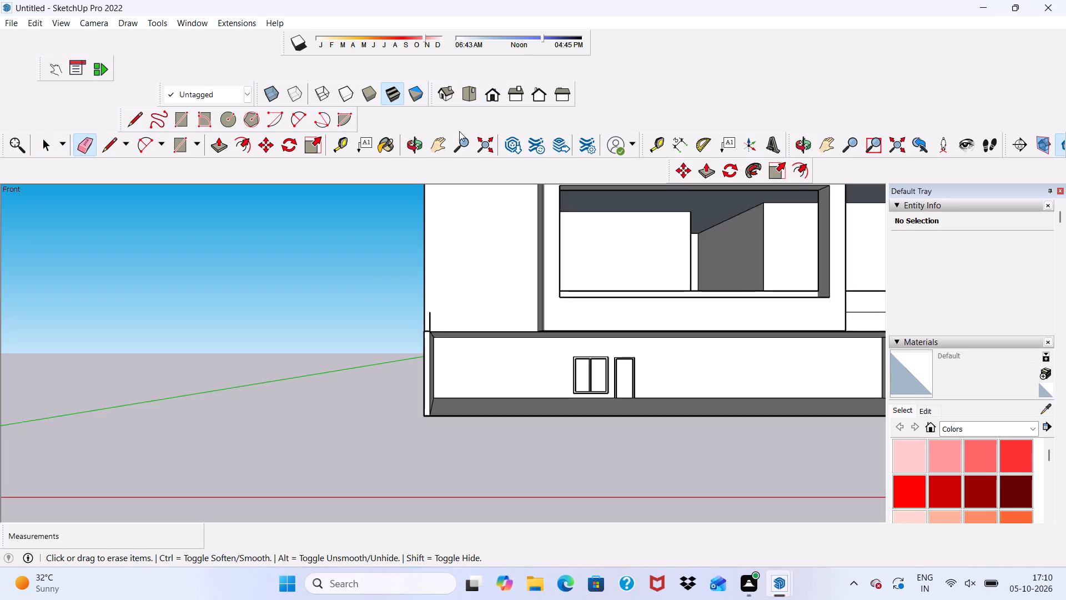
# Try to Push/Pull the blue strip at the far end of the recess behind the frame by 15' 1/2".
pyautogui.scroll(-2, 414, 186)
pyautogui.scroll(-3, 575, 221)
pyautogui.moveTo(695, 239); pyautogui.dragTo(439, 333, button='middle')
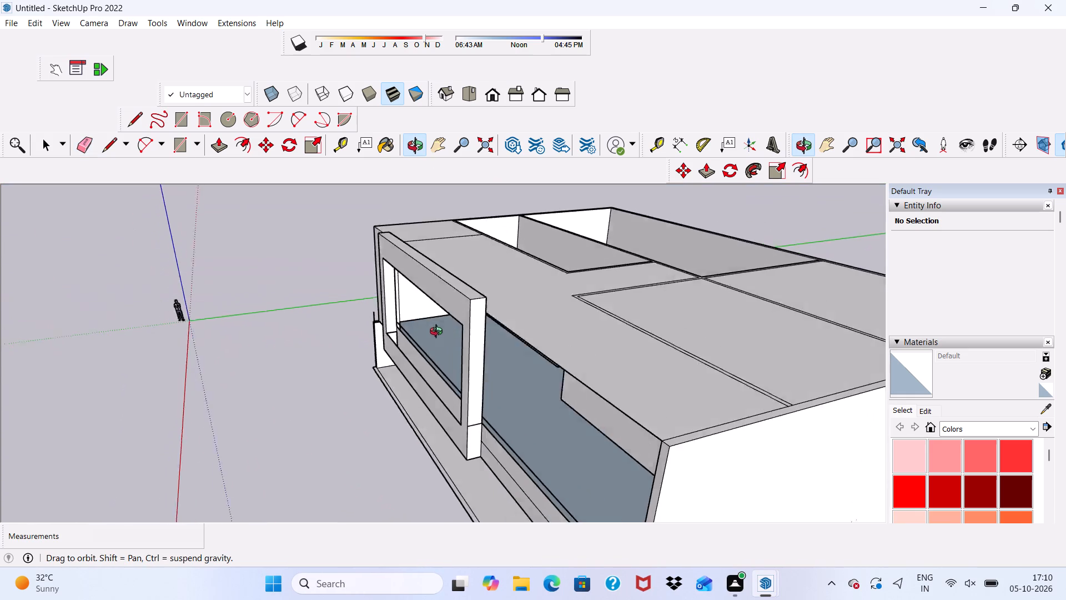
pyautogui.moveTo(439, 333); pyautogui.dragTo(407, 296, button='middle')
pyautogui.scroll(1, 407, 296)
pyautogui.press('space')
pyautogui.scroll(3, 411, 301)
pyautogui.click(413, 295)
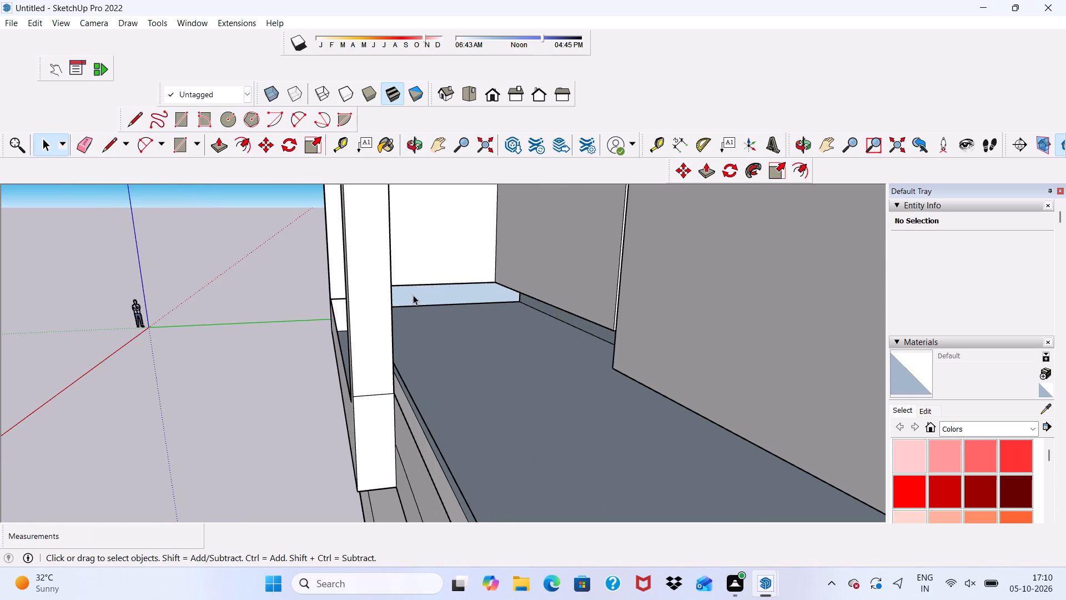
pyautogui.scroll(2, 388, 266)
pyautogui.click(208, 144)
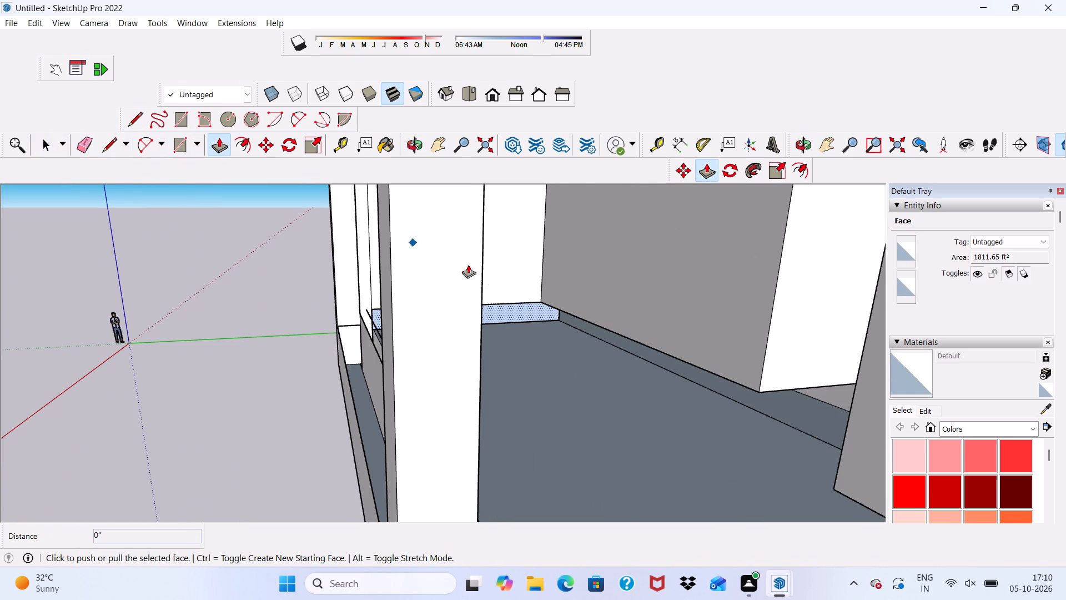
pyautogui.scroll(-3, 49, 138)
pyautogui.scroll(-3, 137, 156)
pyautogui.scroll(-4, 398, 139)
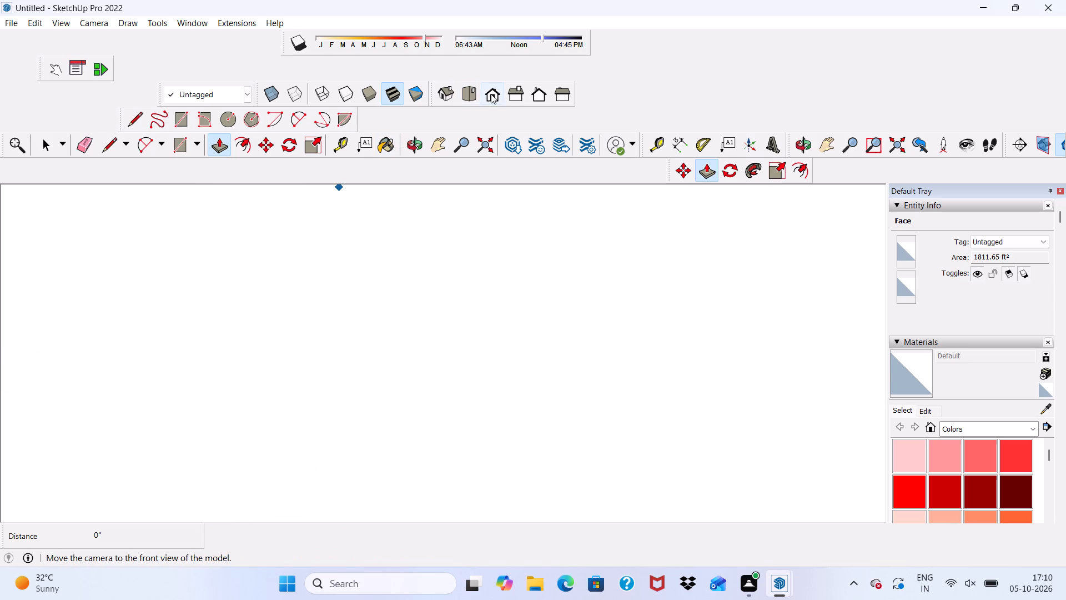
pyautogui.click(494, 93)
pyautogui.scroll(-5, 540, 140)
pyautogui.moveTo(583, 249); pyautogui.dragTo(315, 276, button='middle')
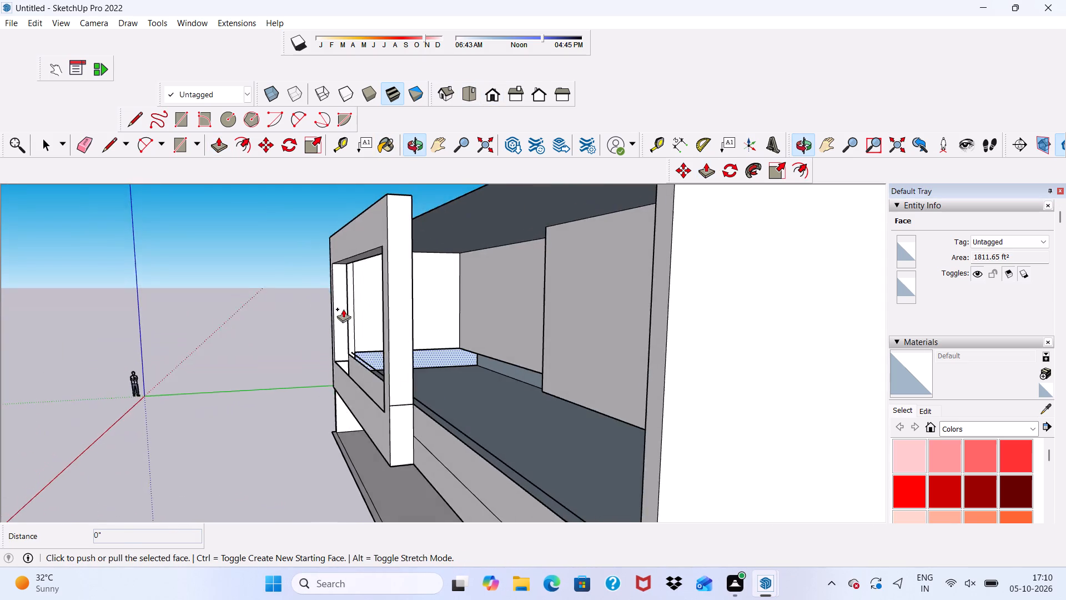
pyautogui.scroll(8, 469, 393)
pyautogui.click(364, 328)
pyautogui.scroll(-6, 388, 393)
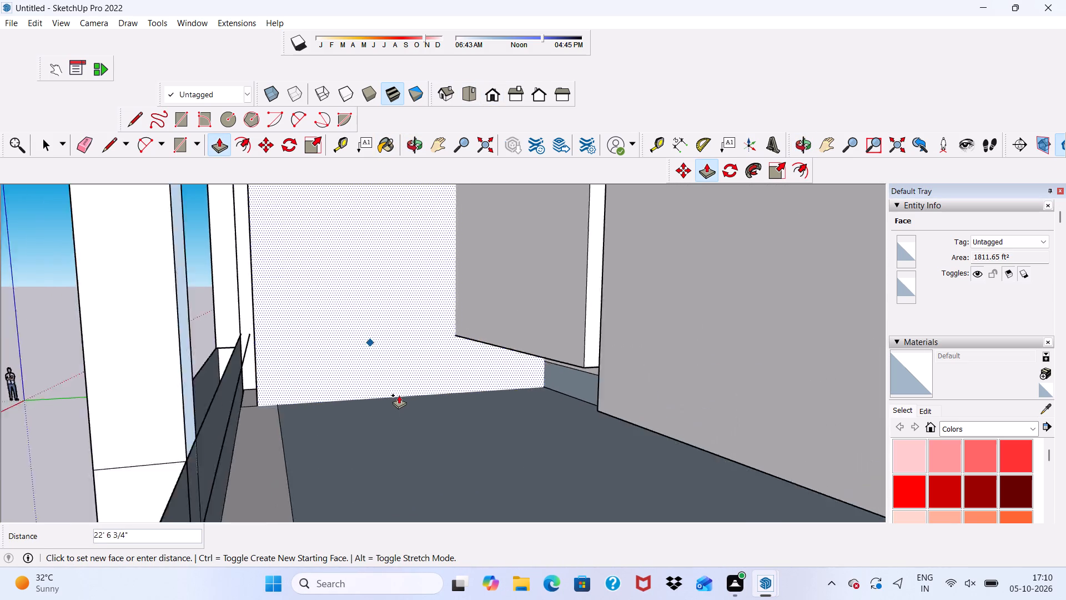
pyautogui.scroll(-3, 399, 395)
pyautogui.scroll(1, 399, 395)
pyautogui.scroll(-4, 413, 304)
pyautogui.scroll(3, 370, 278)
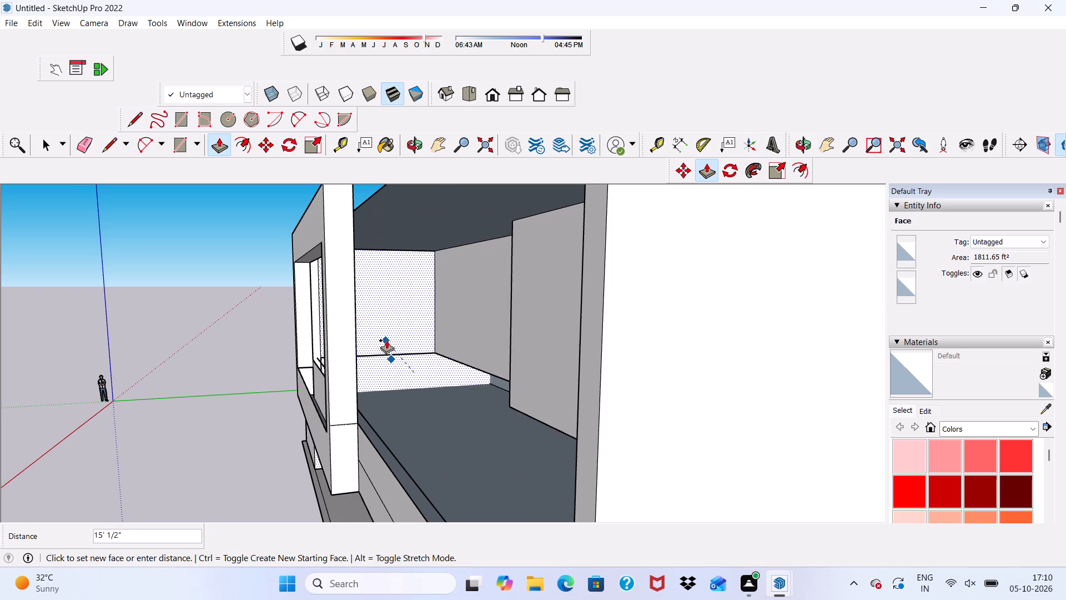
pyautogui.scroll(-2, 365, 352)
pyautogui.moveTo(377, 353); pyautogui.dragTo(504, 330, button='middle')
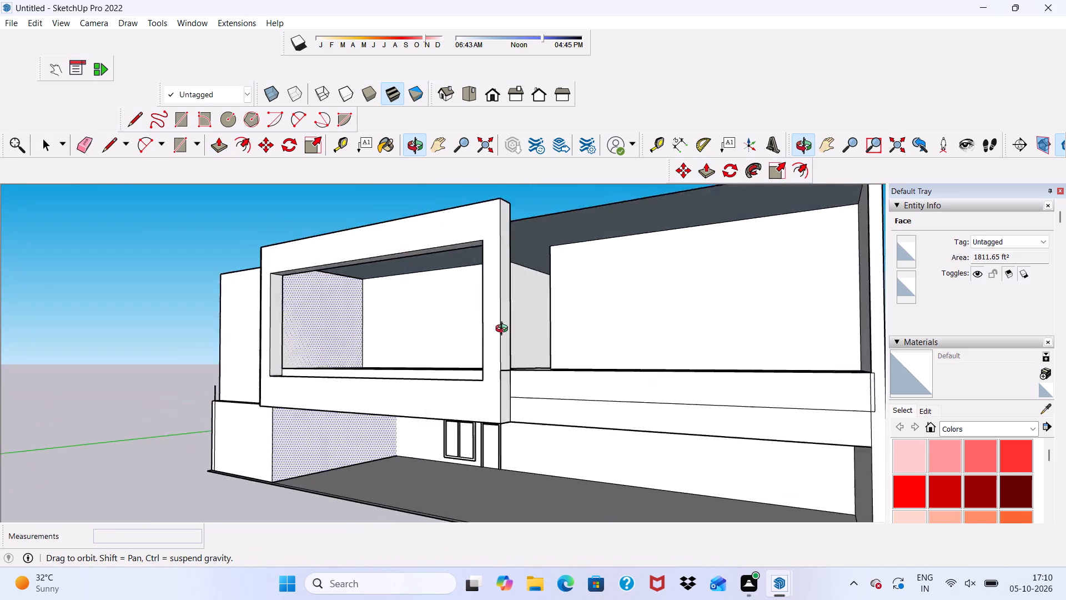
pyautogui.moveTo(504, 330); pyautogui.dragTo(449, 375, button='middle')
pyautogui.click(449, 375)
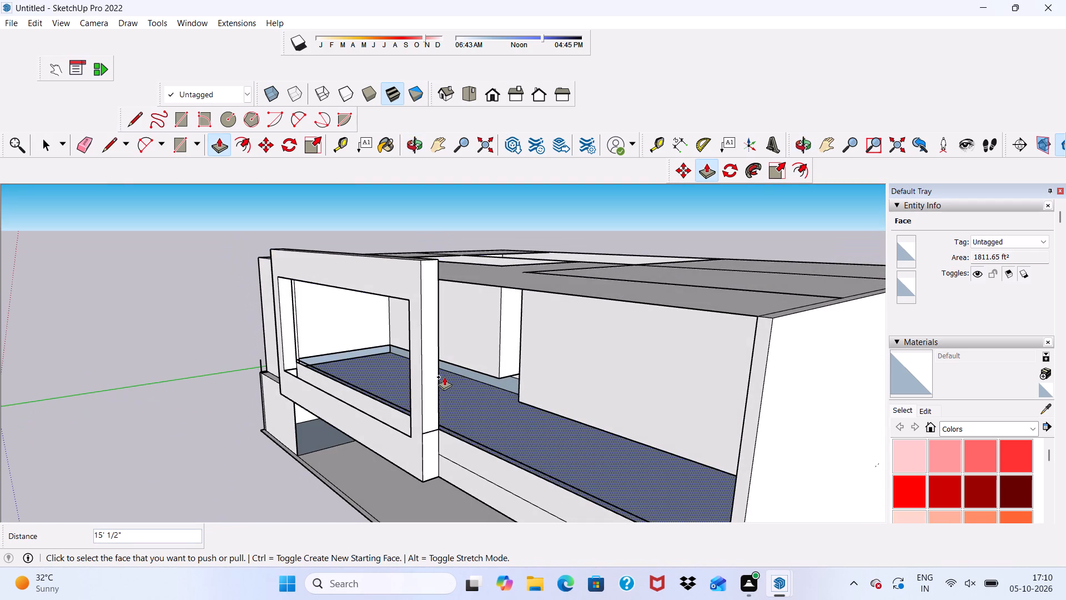
# Examine the blue strip and floor edge at the recess's far end, from inside the opening and from below the slab.
pyautogui.press('z')
pyautogui.scroll(5, 362, 358)
pyautogui.press('space')
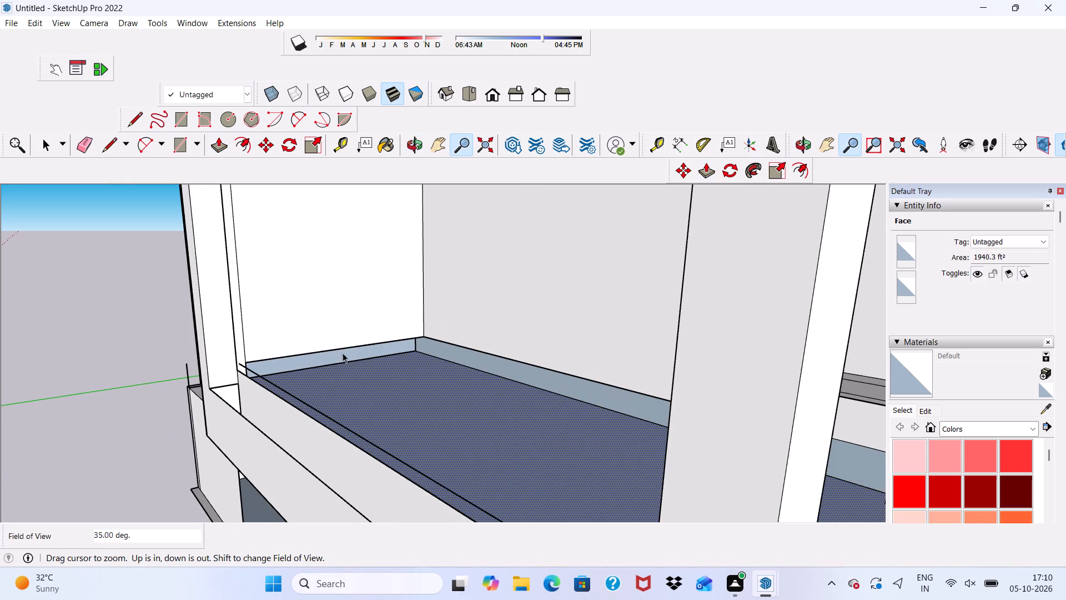
pyautogui.click(340, 363)
pyautogui.scroll(1, 339, 356)
pyautogui.moveTo(334, 386); pyautogui.dragTo(385, 374, button='middle')
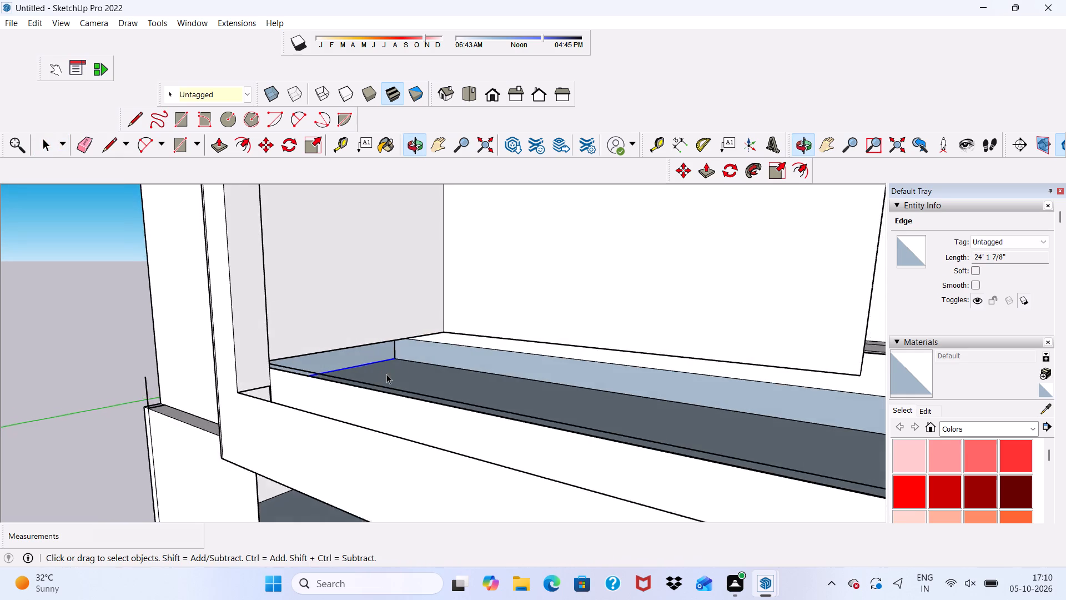
pyautogui.scroll(3, 373, 371)
pyautogui.scroll(-8, 354, 316)
pyautogui.moveTo(384, 279); pyautogui.dragTo(358, 273, button='middle')
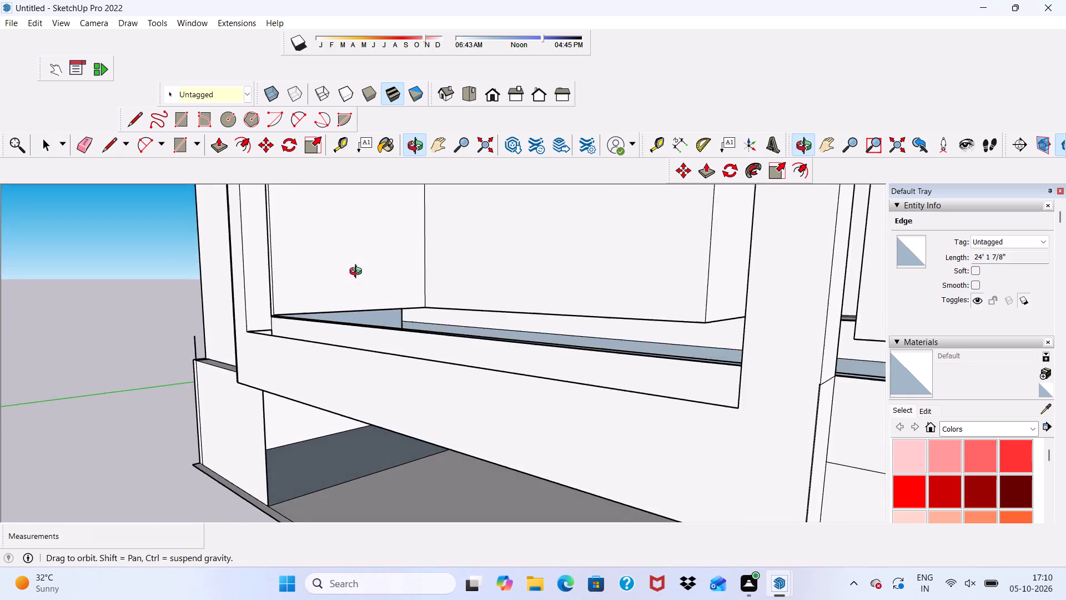
pyautogui.moveTo(358, 273); pyautogui.dragTo(380, 259, button='middle')
pyautogui.scroll(2, 277, 352)
pyautogui.scroll(-3, 262, 403)
pyautogui.moveTo(288, 420); pyautogui.dragTo(157, 364, button='middle')
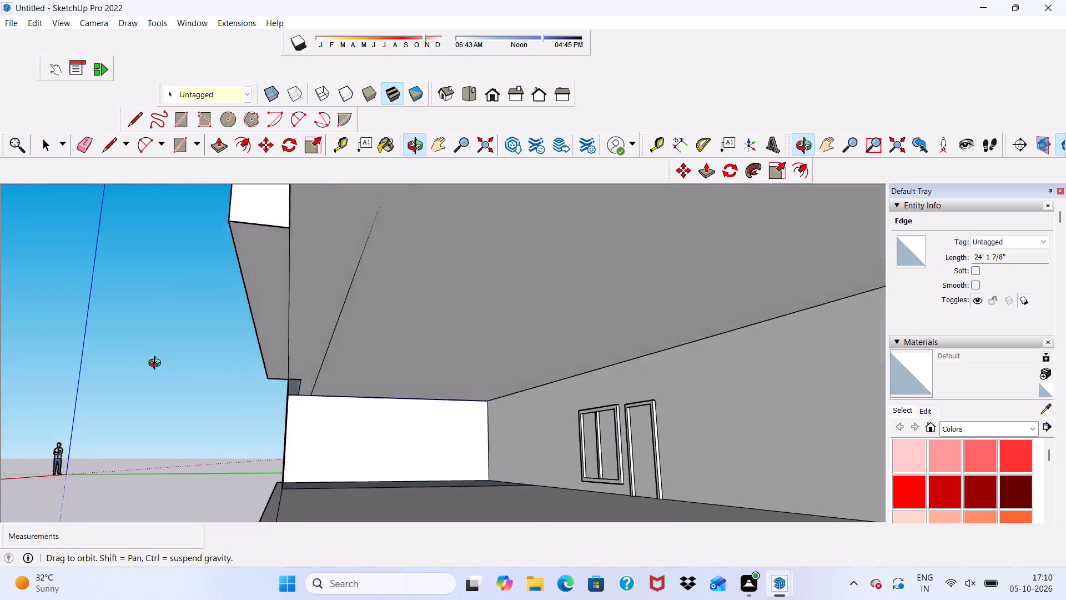
pyautogui.moveTo(157, 364); pyautogui.dragTo(171, 388, button='middle')
pyautogui.keyDown('ctrl'); pyautogui.click(178, 406); pyautogui.keyUp('ctrl')
# Undo the recent Push/Pulls and edge erasures around the recess, back past the long lines along the slab's underside.
pyautogui.hotkey('ctrl', 'z')
pyautogui.hotkey('ctrl', 'z')
pyautogui.hotkey('ctrl', 'z')
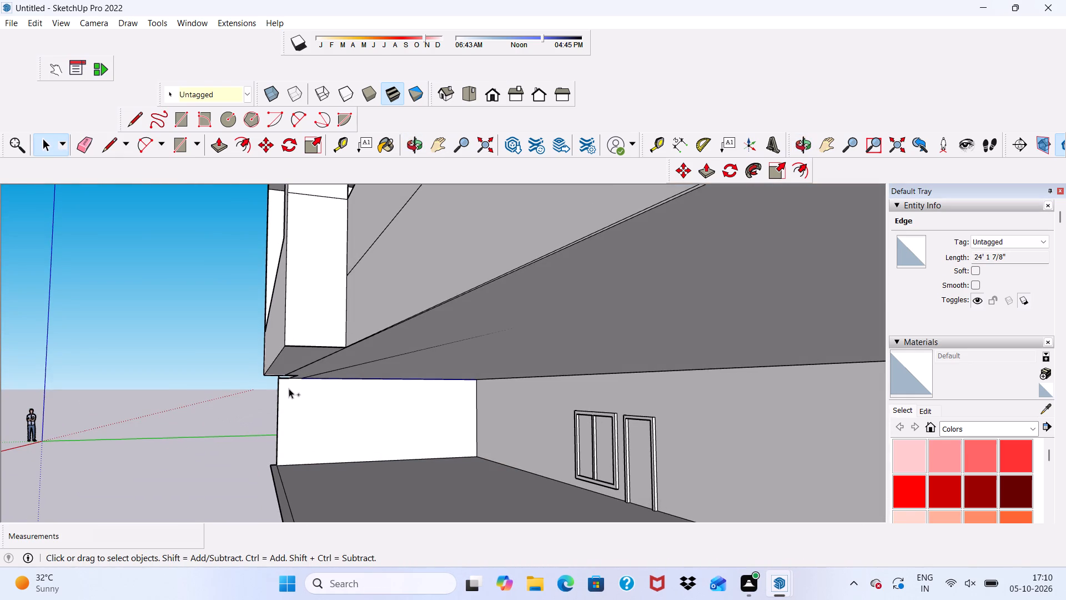
pyautogui.hotkey('ctrl', 'z')
pyautogui.hotkey('ctrl', 'z')
pyautogui.hotkey('ctrl', 'z')
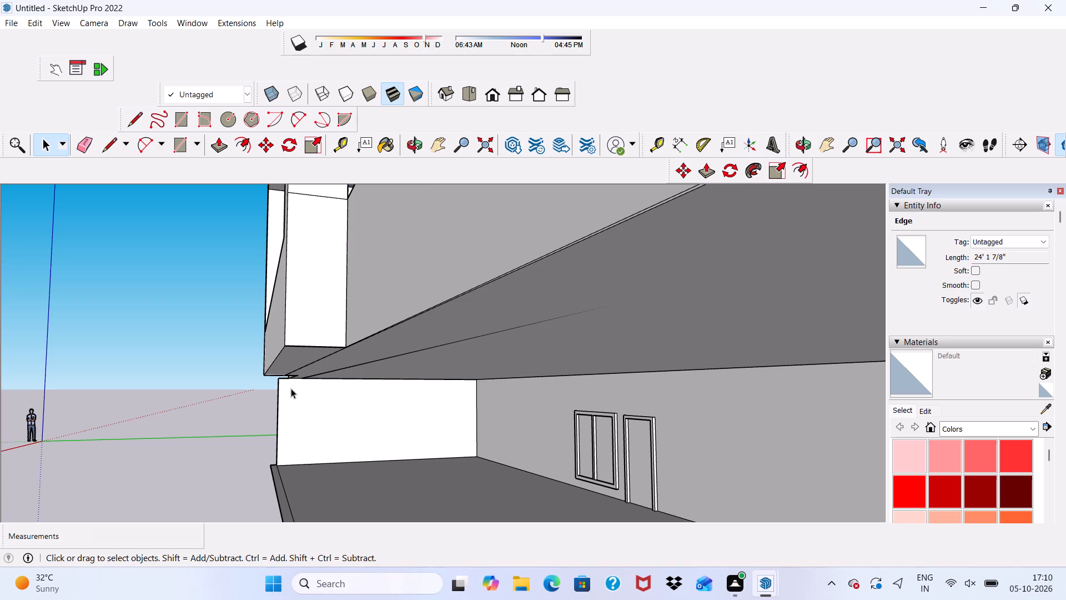
pyautogui.hotkey('ctrl', 'z')
pyautogui.hotkey('ctrl', 'z')
pyautogui.hotkey('ctrl', 'z')
pyautogui.hotkey('ctrl', 'z')
pyautogui.hotkey('ctrl', 'z')
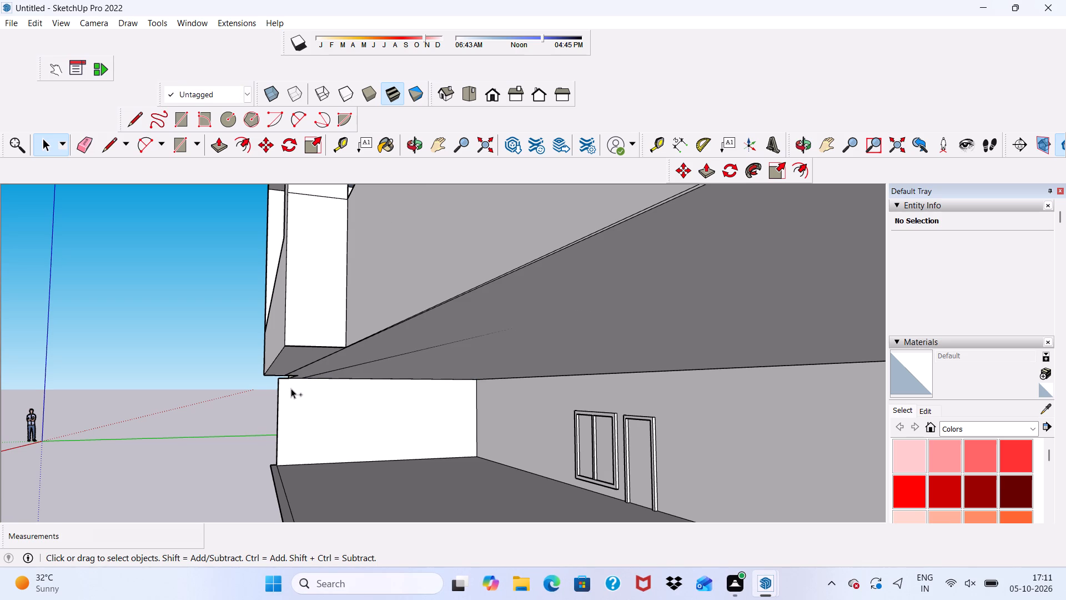
pyautogui.hotkey('ctrl', 'z')
pyautogui.hotkey('ctrl', 'z')
pyautogui.hotkey('ctrl', 'z')
pyautogui.hotkey('ctrl', 'z')
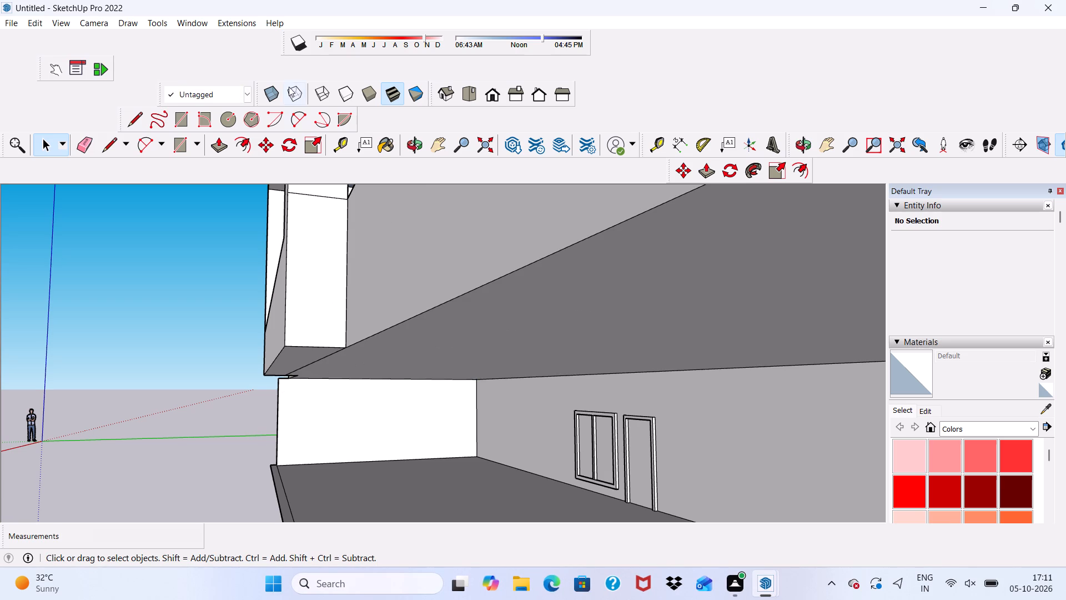
# Undo further slab edits beside the frame, back to the version with the lower storey's recessed end wall and soffit.
pyautogui.keyDown('ctrl'); pyautogui.scroll(-5, 286, 92); pyautogui.keyUp('ctrl')
pyautogui.keyDown('ctrl'); pyautogui.scroll(4, 328, 214); pyautogui.keyUp('ctrl')
pyautogui.scroll(-8, 326, 235)
pyautogui.moveTo(329, 246); pyautogui.dragTo(499, 268, button='middle')
pyautogui.middleClick(499, 268)
pyautogui.hotkey('ctrl', 'z')
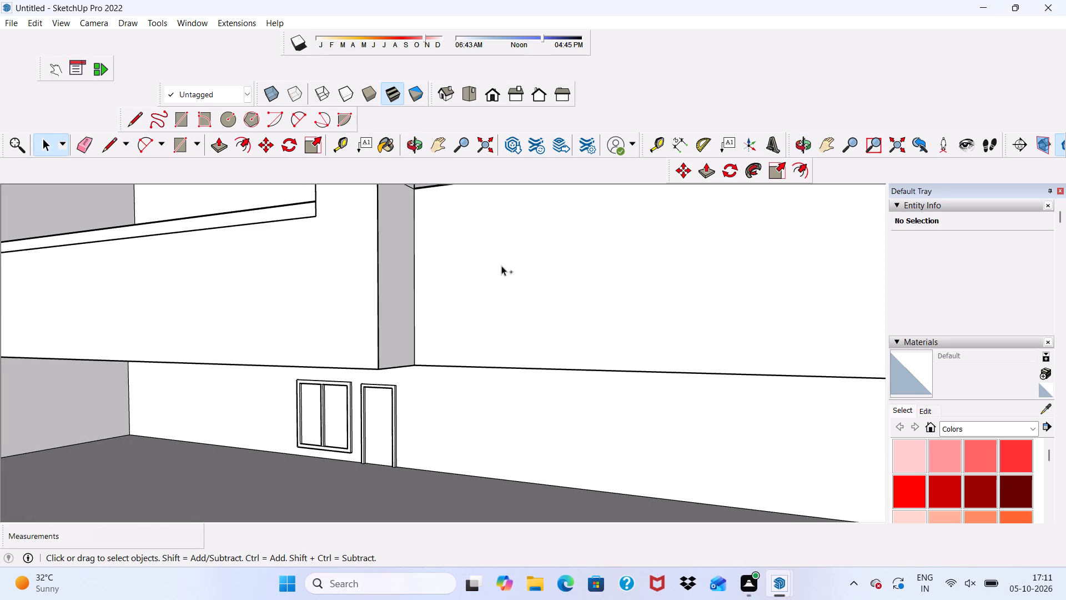
pyautogui.keyDown('ctrl'); pyautogui.scroll(1, 451, 231); pyautogui.keyUp('ctrl')
pyautogui.hotkey('ctrl', 'z')
pyautogui.hotkey('ctrl', 'z')
pyautogui.hotkey('ctrl', 'z')
pyautogui.keyDown('ctrl'); pyautogui.scroll(4, 419, 243); pyautogui.keyUp('ctrl')
pyautogui.hotkey('ctrl', 'z')
pyautogui.keyDown('ctrl'); pyautogui.scroll(-2, 350, 250); pyautogui.keyUp('ctrl')
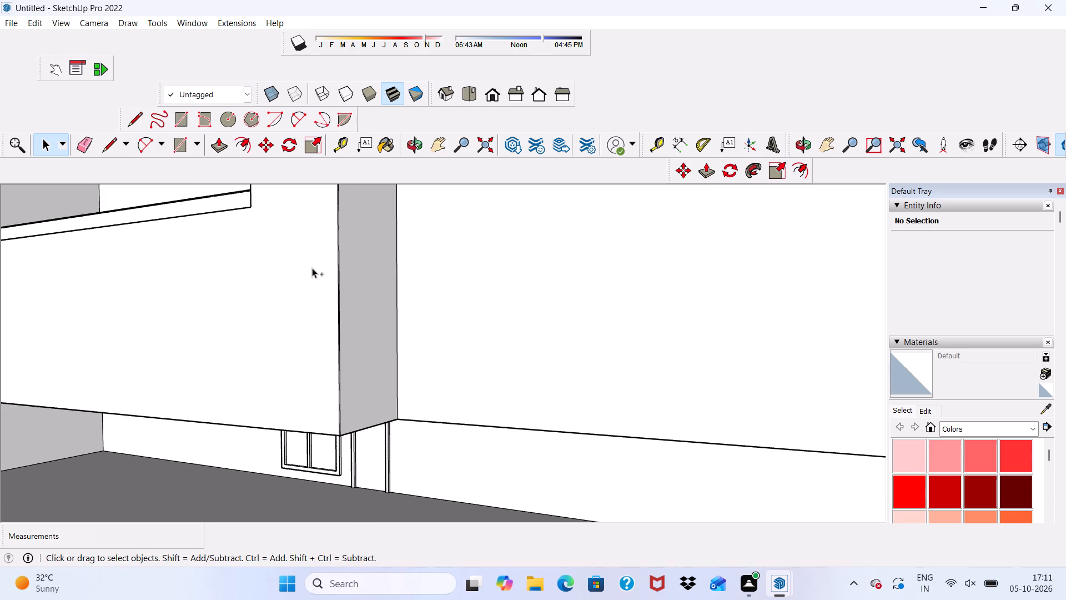
pyautogui.hotkey('ctrl', 'z')
pyautogui.keyDown('ctrl'); pyautogui.scroll(3, 309, 264); pyautogui.keyUp('ctrl')
pyautogui.hotkey('ctrl', 'z')
pyautogui.keyDown('ctrl'); pyautogui.scroll(-3, 309, 257); pyautogui.keyUp('ctrl')
pyautogui.keyDown('ctrl'); pyautogui.scroll(1, 309, 256); pyautogui.keyUp('ctrl')
pyautogui.keyDown('ctrl'); pyautogui.scroll(-1, 308, 256); pyautogui.keyUp('ctrl')
pyautogui.keyDown('ctrl'); pyautogui.scroll(2, 308, 256); pyautogui.keyUp('ctrl')
pyautogui.keyDown('ctrl'); pyautogui.scroll(-5, 308, 256); pyautogui.keyUp('ctrl')
pyautogui.hotkey('ctrl', 'z')
pyautogui.scroll(-8, 325, 262)
pyautogui.hotkey('ctrl', 'z')
pyautogui.keyDown('ctrl'); pyautogui.scroll(-1, 354, 252); pyautogui.keyUp('ctrl')
pyautogui.keyDown('ctrl'); pyautogui.scroll(1, 354, 252); pyautogui.keyUp('ctrl')
pyautogui.hotkey('ctrl', 'z')
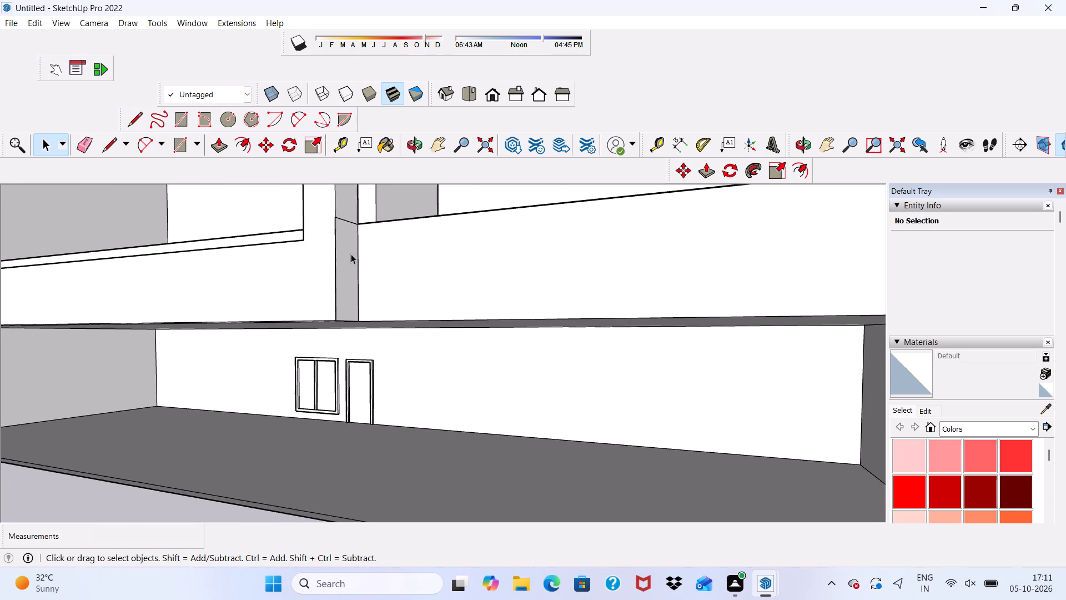
# Undo more edits around the upper floor slab until its front edge is a thin grey ledge beside the frame.
pyautogui.scroll(-5, 350, 254)
pyautogui.scroll(1, 347, 256)
pyautogui.scroll(-3, 347, 256)
pyautogui.moveTo(343, 259); pyautogui.dragTo(268, 345, button='middle')
pyautogui.keyDown('ctrl'); pyautogui.middleClick(270, 346); pyautogui.keyUp('ctrl')
pyautogui.hotkey('ctrl', 'z')
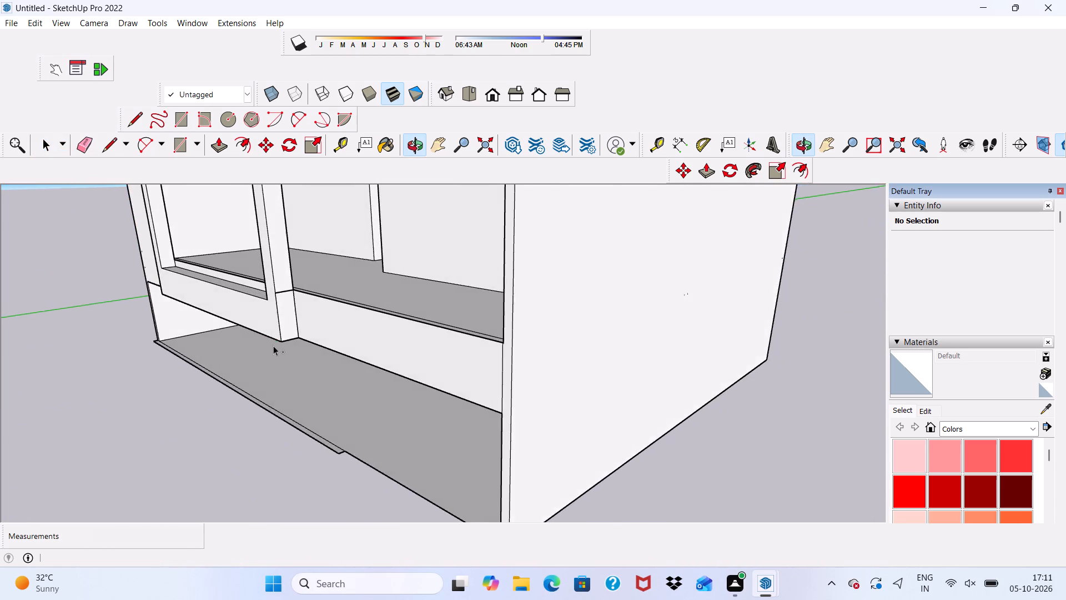
pyautogui.scroll(4, 290, 327)
pyautogui.hotkey('ctrl', 'z')
pyautogui.hotkey('ctrl', 'z')
pyautogui.keyDown('ctrl'); pyautogui.scroll(3, 301, 309); pyautogui.keyUp('ctrl')
pyautogui.hotkey('ctrl', 'z')
pyautogui.keyDown('ctrl'); pyautogui.scroll(-1, 297, 306); pyautogui.keyUp('ctrl')
pyautogui.scroll(4, 297, 306)
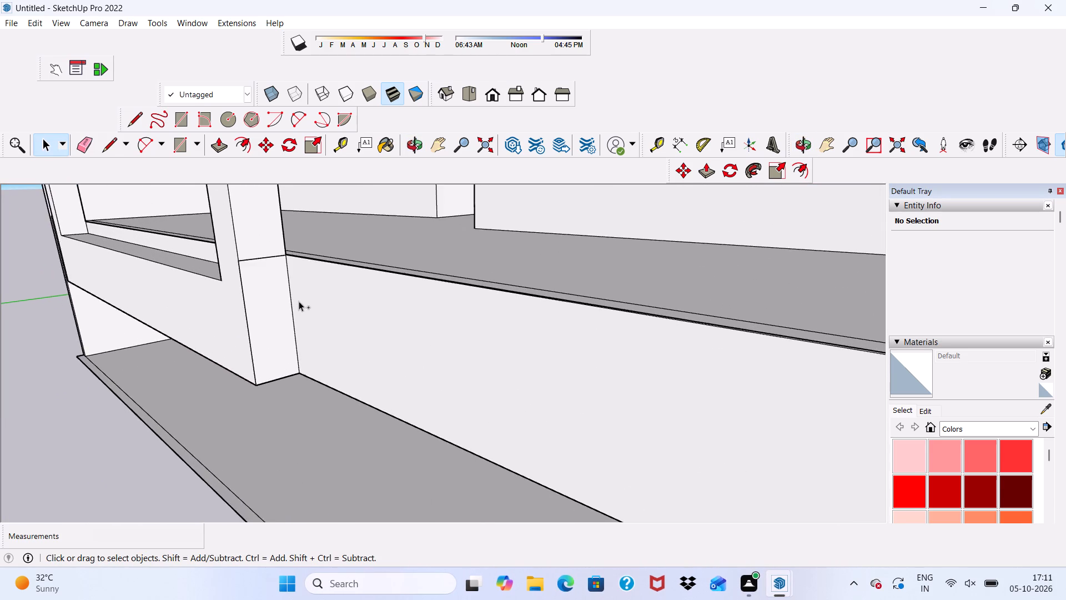
# Undo the upper floor and wall edits beside the frame until the white wall face closes the opening again.
pyautogui.hotkey('ctrl', 'z')
pyautogui.keyDown('ctrl'); pyautogui.scroll(3, 298, 301); pyautogui.keyUp('ctrl')
pyautogui.hotkey('ctrl', 'z')
pyautogui.hotkey('ctrl', 'z')
pyautogui.scroll(1, 297, 301)
pyautogui.keyDown('ctrl'); pyautogui.scroll(-4, 284, 304); pyautogui.keyUp('ctrl')
pyautogui.hotkey('ctrl', 'z')
pyautogui.hotkey('ctrl', 'z')
pyautogui.hotkey('ctrl', 'z')
pyautogui.scroll(1, 281, 275)
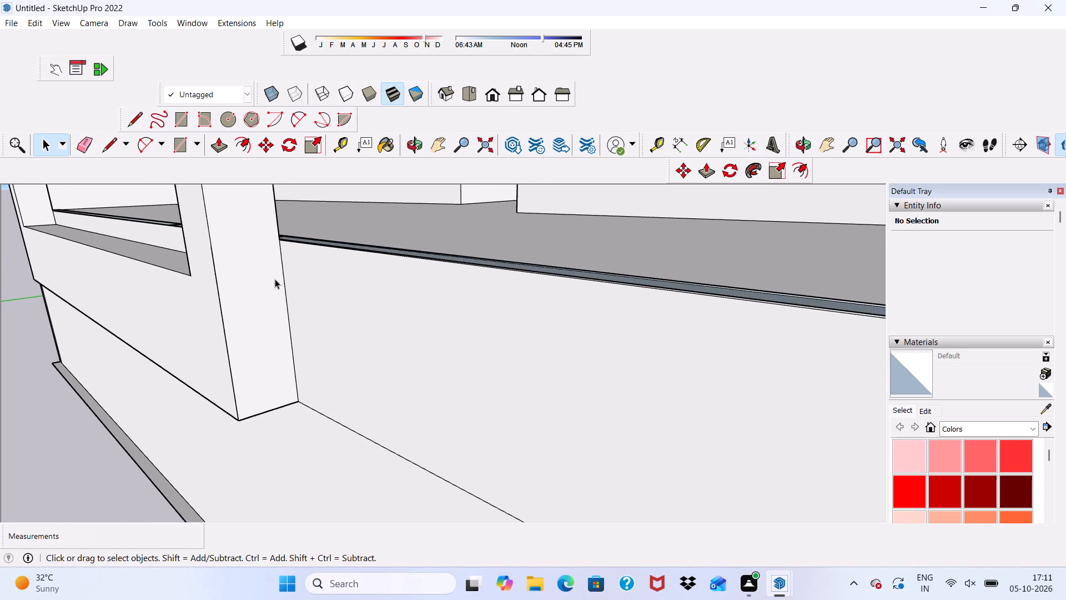
pyautogui.scroll(1, 275, 279)
pyautogui.hotkey('ctrl', 'z')
pyautogui.keyDown('ctrl'); pyautogui.scroll(3, 274, 280); pyautogui.keyUp('ctrl')
pyautogui.hotkey('ctrl', 'z')
pyautogui.hotkey('ctrl', 'z')
pyautogui.hotkey('ctrl', 'z')
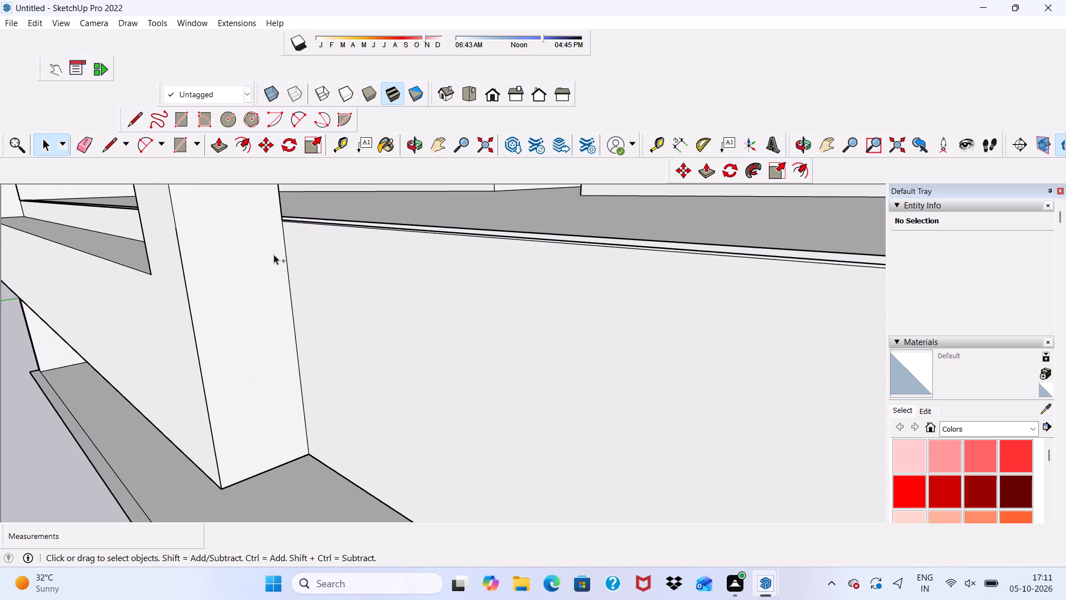
pyautogui.hotkey('ctrl', 'z')
pyautogui.scroll(2, 283, 247)
pyautogui.hotkey('ctrl', 'z')
pyautogui.hotkey('ctrl', 'z')
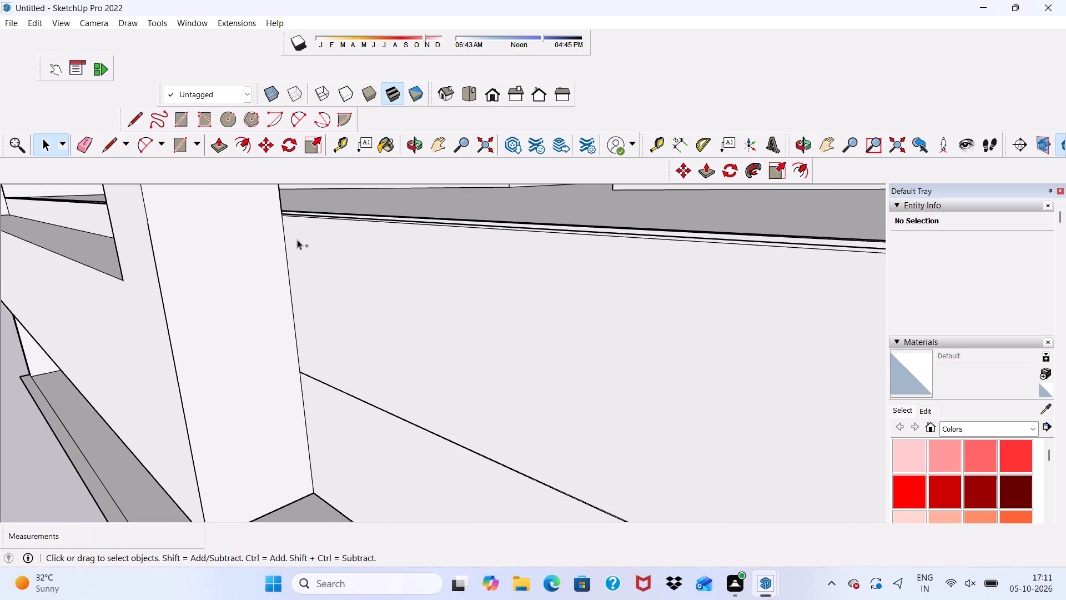
pyautogui.hotkey('ctrl', 'z')
pyautogui.keyDown('ctrl'); pyautogui.scroll(2, 293, 242); pyautogui.keyUp('ctrl')
pyautogui.hotkey('ctrl', 'z')
pyautogui.keyDown('ctrl'); pyautogui.click(293, 243); pyautogui.keyUp('ctrl')
pyautogui.hotkey('ctrl', 'z')
pyautogui.hotkey('ctrl', 'z')
pyautogui.scroll(-2, 293, 243)
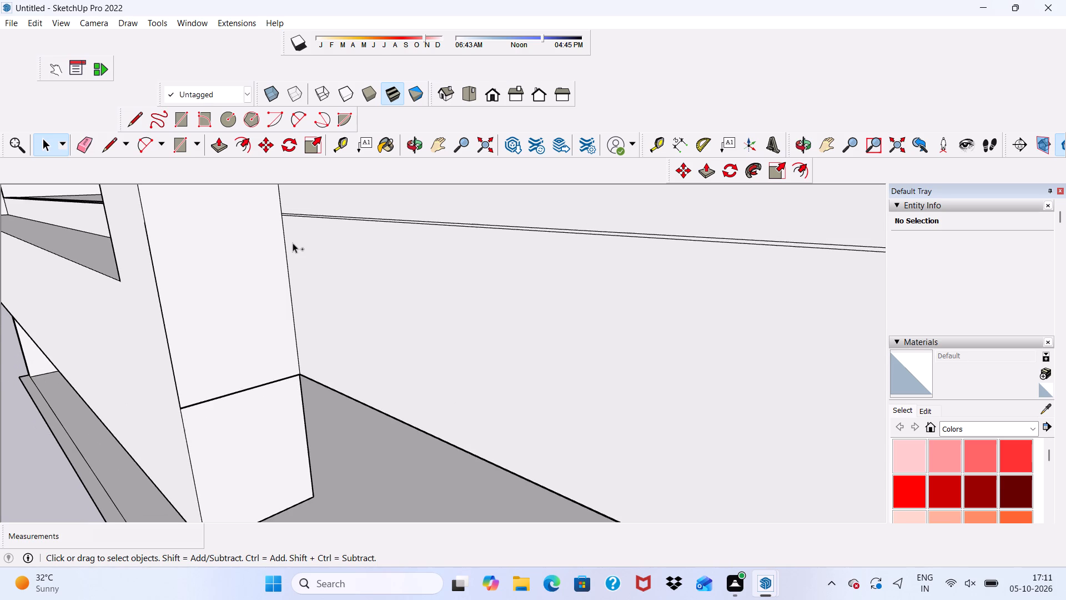
pyautogui.hotkey('ctrl', 'z')
# Undo earlier edits to the frame's lower end and the wall base until the blue strip behind the frame opening is gone.
pyautogui.scroll(1, 300, 237)
pyautogui.scroll(-18, 286, 244)
pyautogui.moveTo(341, 275); pyautogui.dragTo(431, 261, button='middle')
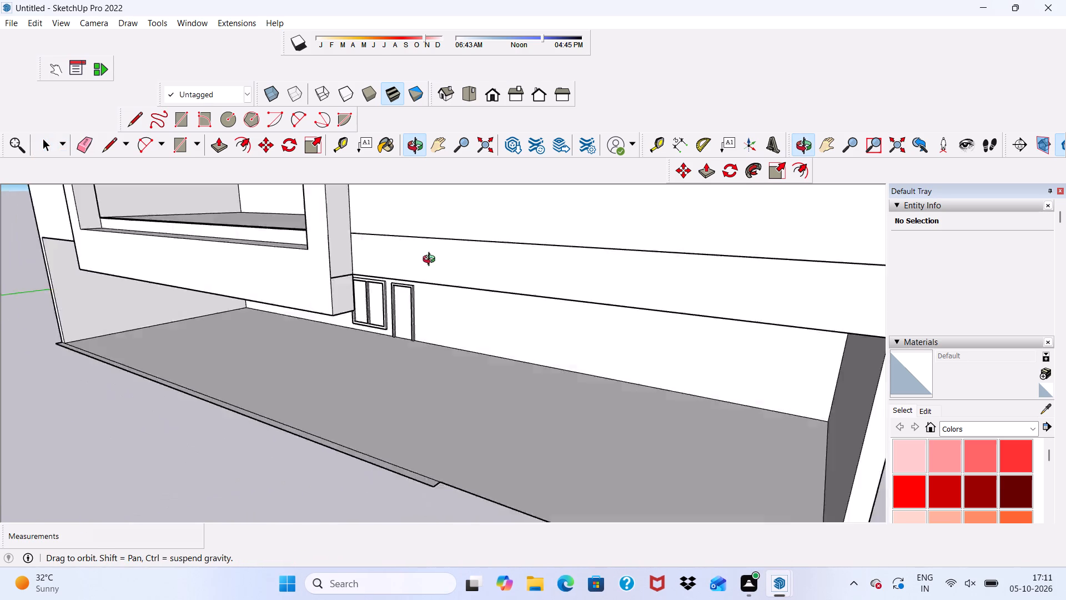
pyautogui.moveTo(431, 261); pyautogui.dragTo(401, 354, button='middle')
pyautogui.middleClick(401, 353)
pyautogui.hotkey('ctrl', 'z')
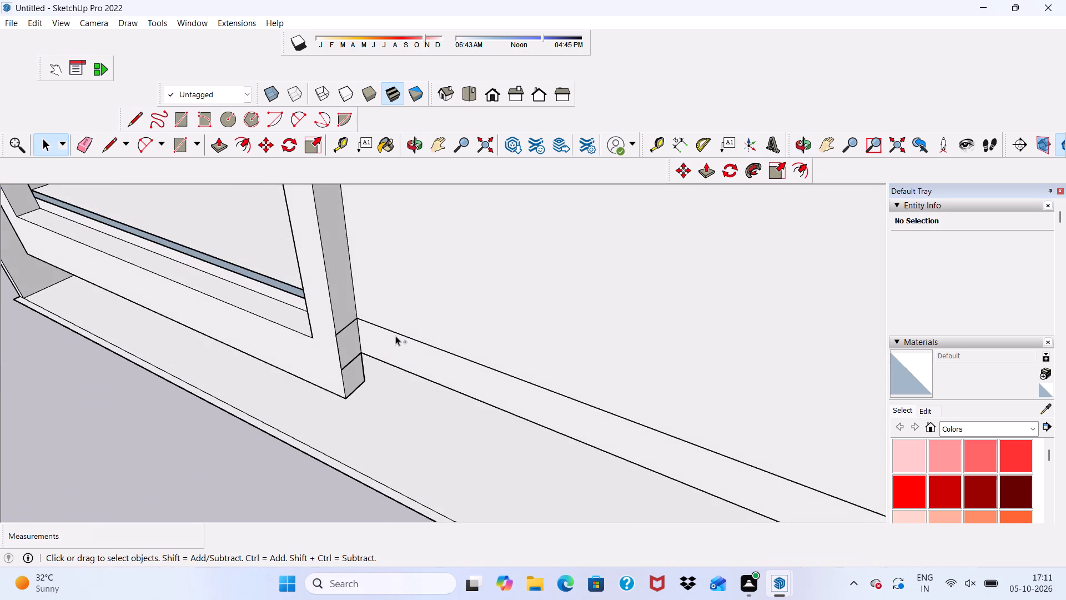
pyautogui.hotkey('ctrl', 'z')
pyautogui.keyDown('ctrl'); pyautogui.scroll(2, 395, 334); pyautogui.keyUp('ctrl')
pyautogui.hotkey('ctrl', 'z')
pyautogui.hotkey('ctrl', 'z')
pyautogui.keyDown('ctrl'); pyautogui.click(393, 327); pyautogui.keyUp('ctrl')
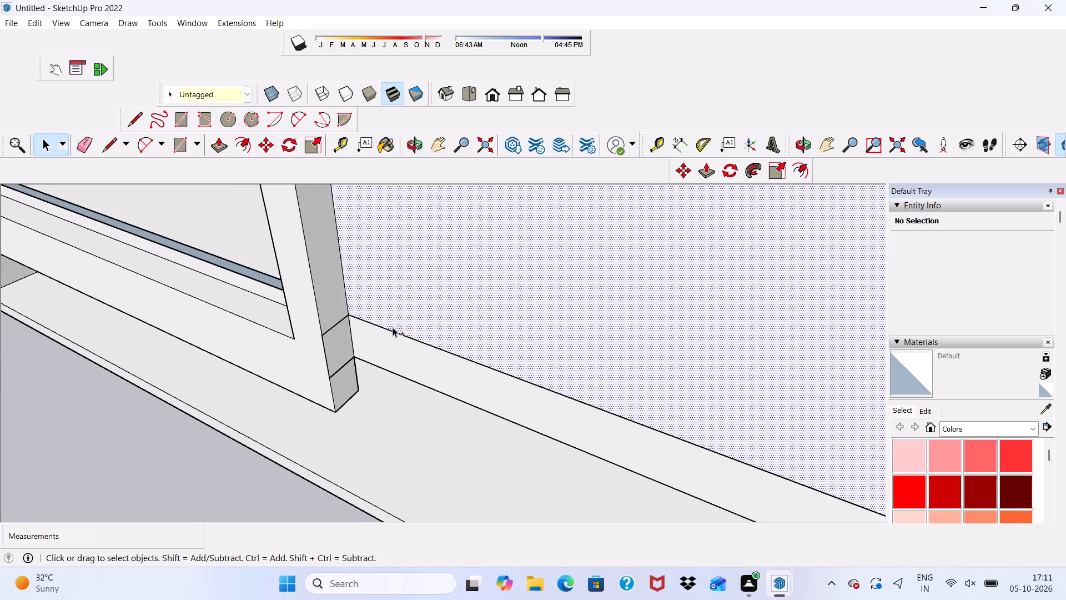
pyautogui.keyDown('ctrl'); pyautogui.scroll(3, 393, 327); pyautogui.keyUp('ctrl')
pyautogui.hotkey('ctrl', 'z')
pyautogui.hotkey('ctrl', 'z')
pyautogui.keyDown('ctrl'); pyautogui.scroll(-3, 391, 326); pyautogui.keyUp('ctrl')
pyautogui.keyDown('ctrl'); pyautogui.scroll(2, 385, 332); pyautogui.keyUp('ctrl')
pyautogui.scroll(-2, 375, 328)
pyautogui.scroll(1, 375, 328)
pyautogui.scroll(-1, 375, 328)
pyautogui.scroll(1, 375, 328)
pyautogui.scroll(-3, 373, 320)
pyautogui.scroll(1, 373, 320)
pyautogui.scroll(-1, 373, 320)
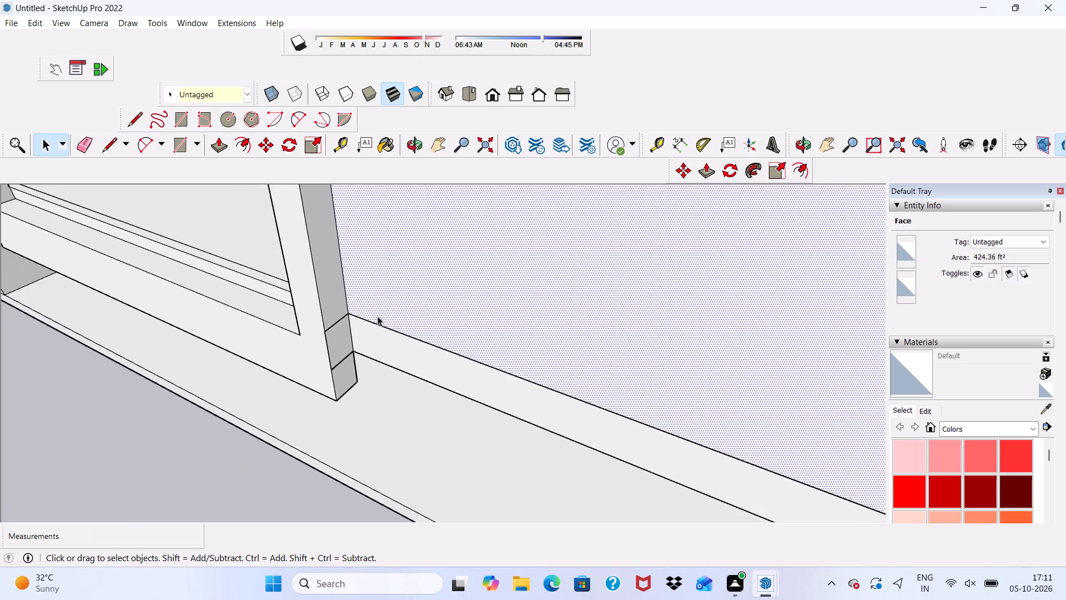
# Undo the last three edits around the wall base and the frame's lower end.
pyautogui.scroll(-1, 378, 316)
pyautogui.moveTo(391, 287); pyautogui.dragTo(344, 235, button='middle')
pyautogui.middleClick(345, 234)
pyautogui.hotkey('ctrl', 'z')
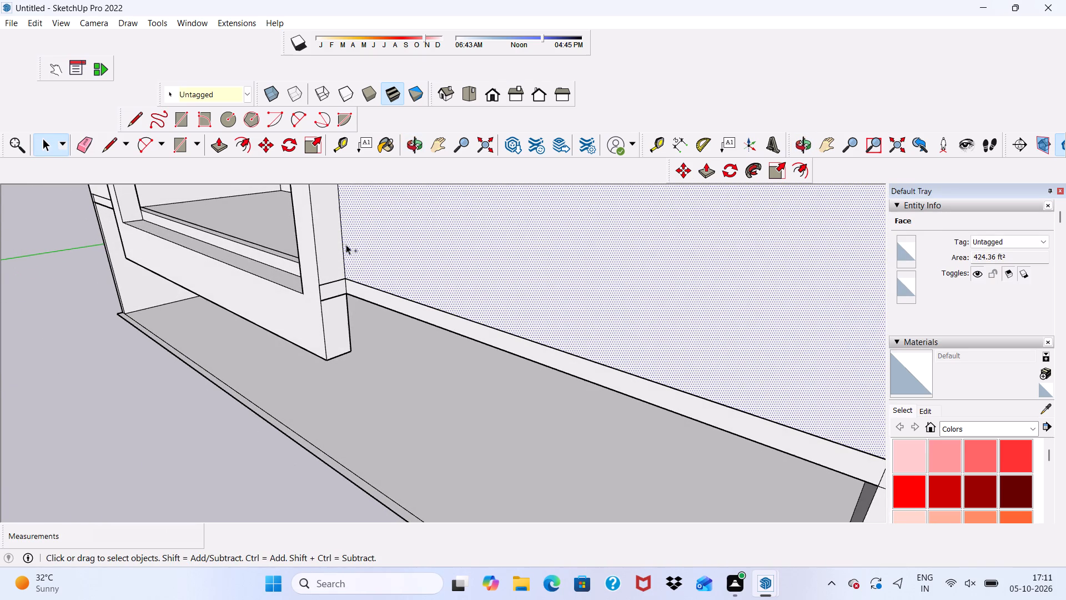
pyautogui.hotkey('ctrl', 'z')
pyautogui.keyDown('ctrl'); pyautogui.scroll(2, 333, 274); pyautogui.keyUp('ctrl')
pyautogui.hotkey('ctrl', 'z')
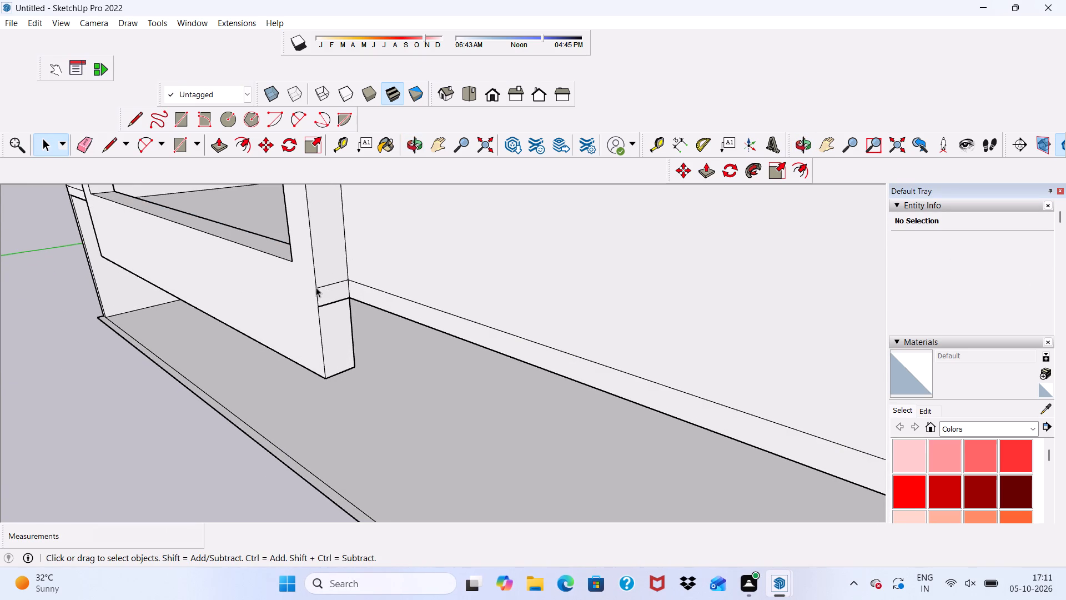
# Examine the projecting frame, the upper floor slab edge and the lower storey from several sides.
pyautogui.scroll(-1, 314, 289)
pyautogui.moveTo(313, 290); pyautogui.dragTo(400, 228, button='middle')
pyautogui.middleClick(404, 228)
pyautogui.scroll(-2, 395, 263)
pyautogui.scroll(1, 341, 277)
pyautogui.scroll(-10, 346, 285)
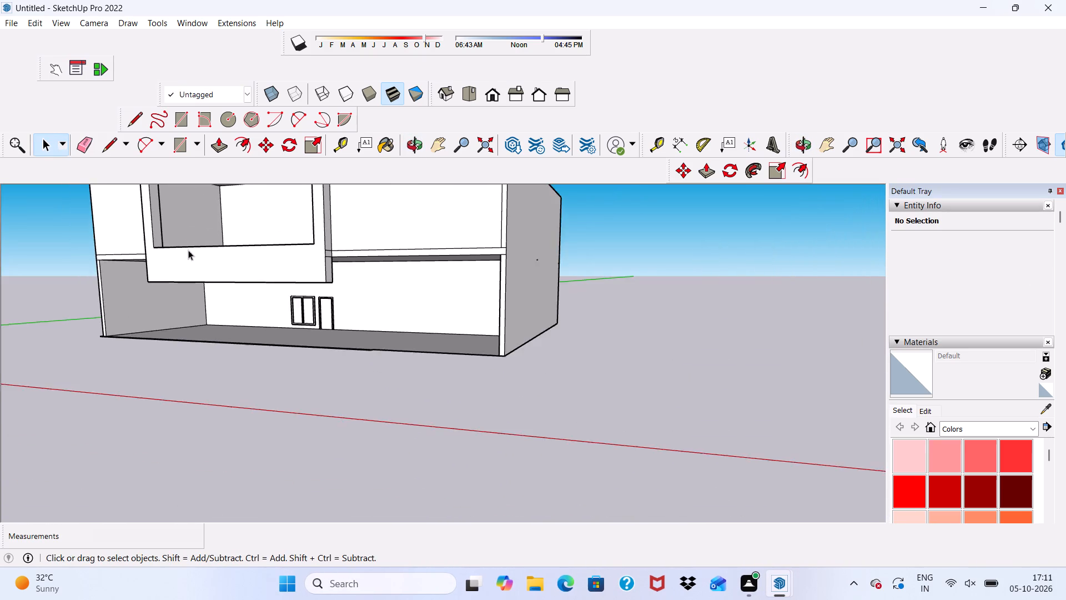
pyautogui.moveTo(188, 250); pyautogui.dragTo(409, 271, button='middle')
pyautogui.scroll(3, 338, 308)
pyautogui.scroll(-8, 285, 267)
pyautogui.scroll(1, 260, 339)
pyautogui.scroll(-2, 263, 337)
pyautogui.moveTo(337, 291); pyautogui.dragTo(103, 473, button='middle')
pyautogui.moveTo(102, 472); pyautogui.dragTo(108, 459, button='middle')
pyautogui.scroll(13, 266, 325)
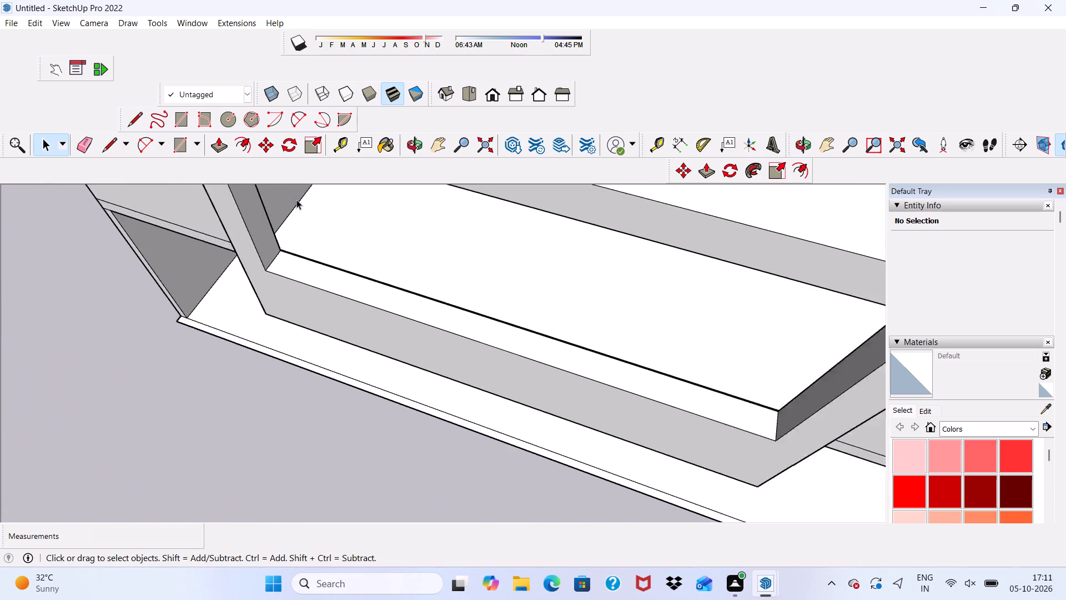
pyautogui.scroll(1, 296, 199)
pyautogui.moveTo(304, 192); pyautogui.dragTo(514, 202, button='middle')
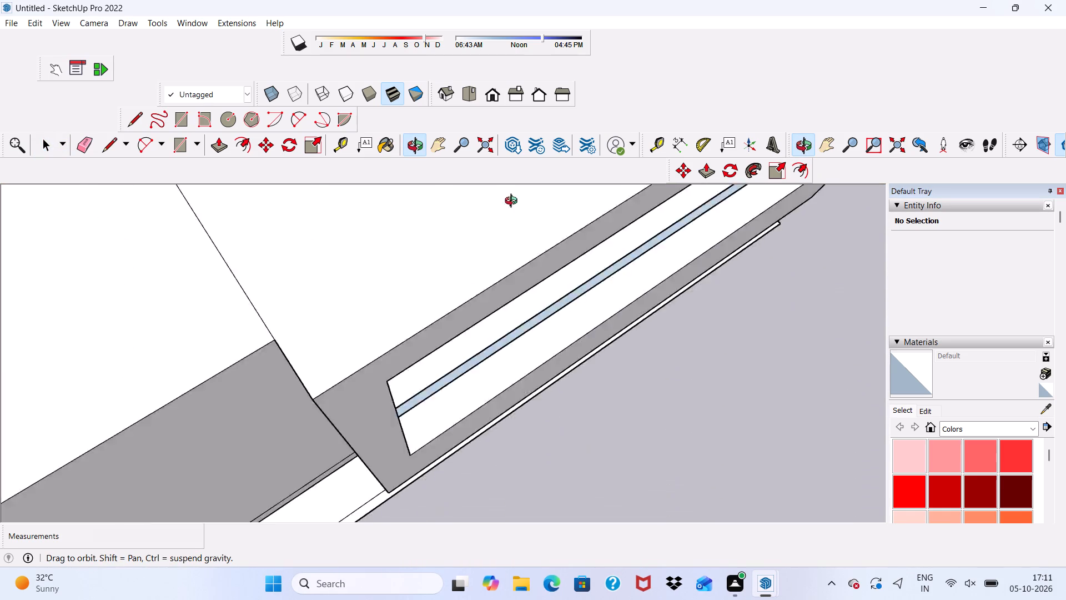
pyautogui.moveTo(514, 202); pyautogui.dragTo(472, 163, button='middle')
pyautogui.scroll(3, 482, 186)
pyautogui.scroll(-4, 459, 244)
pyautogui.scroll(1, 447, 258)
pyautogui.scroll(-2, 447, 258)
pyautogui.moveTo(450, 257); pyautogui.dragTo(500, 73, button='middle')
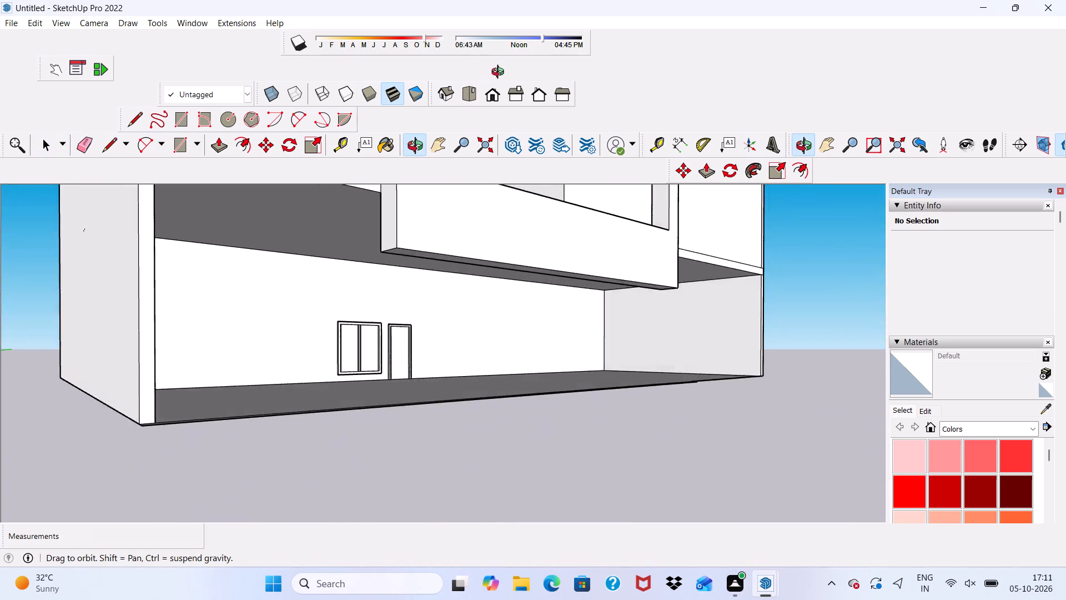
pyautogui.moveTo(500, 73); pyautogui.dragTo(187, 276, button='middle')
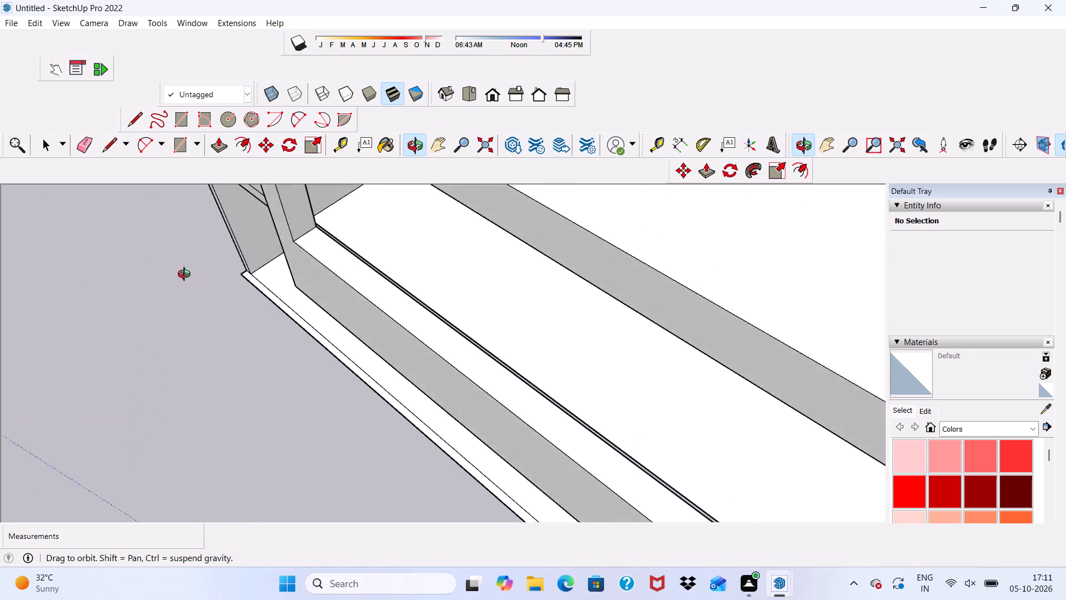
pyautogui.moveTo(187, 276); pyautogui.dragTo(384, 241, button='middle')
pyautogui.scroll(-13, 425, 243)
pyautogui.moveTo(309, 358); pyautogui.dragTo(394, 257, button='middle')
pyautogui.scroll(9, 394, 257)
pyautogui.scroll(-3, 312, 241)
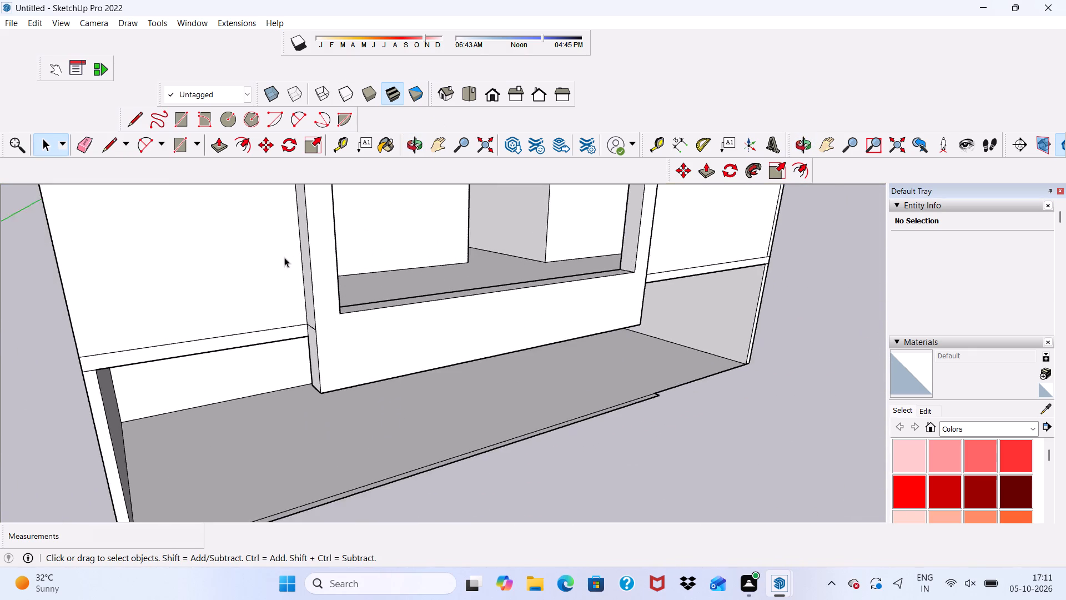
# Erase the thin upper line along the slab edge on the front wall beside the frame.
pyautogui.scroll(2, 284, 257)
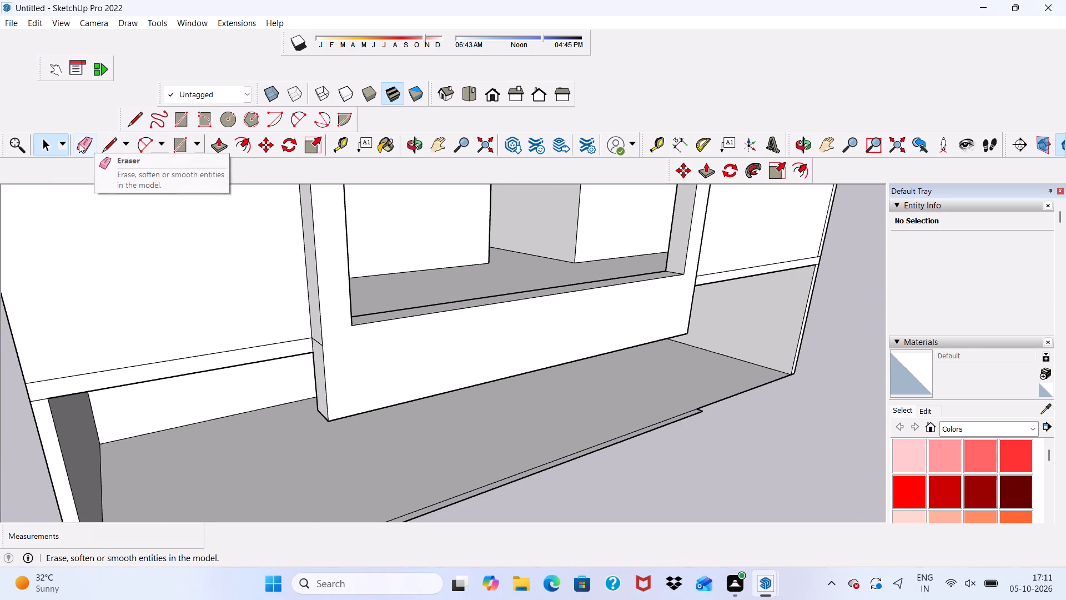
pyautogui.click(79, 143)
pyautogui.scroll(2, 135, 296)
pyautogui.click(149, 377)
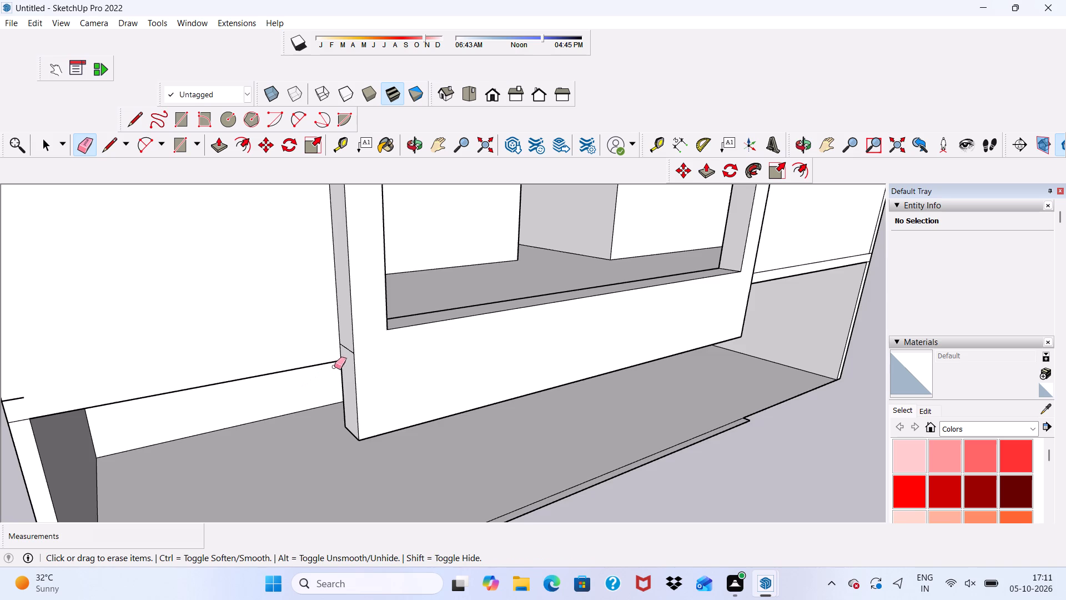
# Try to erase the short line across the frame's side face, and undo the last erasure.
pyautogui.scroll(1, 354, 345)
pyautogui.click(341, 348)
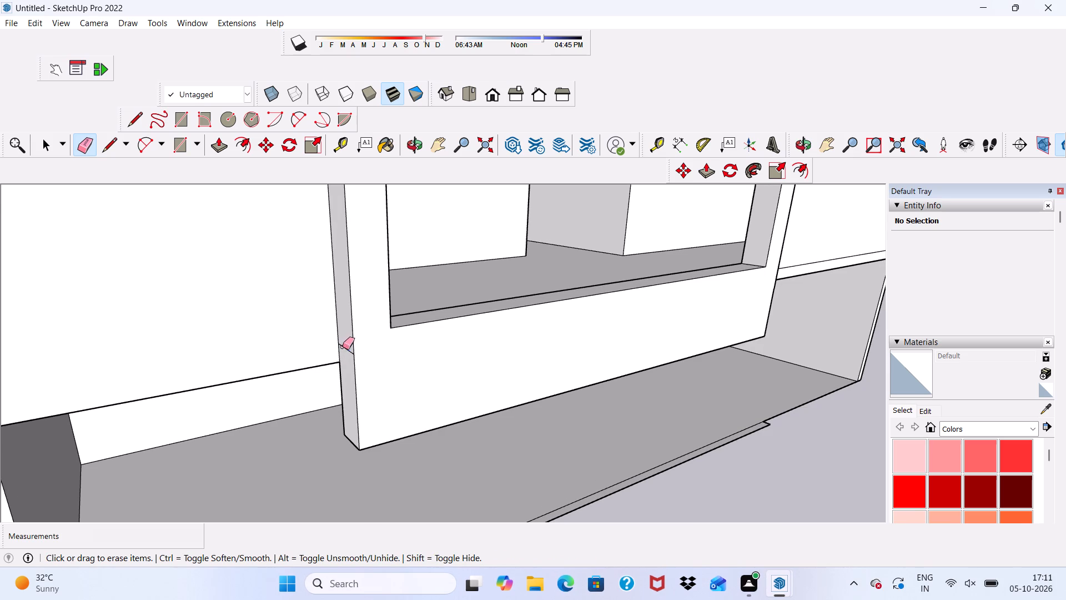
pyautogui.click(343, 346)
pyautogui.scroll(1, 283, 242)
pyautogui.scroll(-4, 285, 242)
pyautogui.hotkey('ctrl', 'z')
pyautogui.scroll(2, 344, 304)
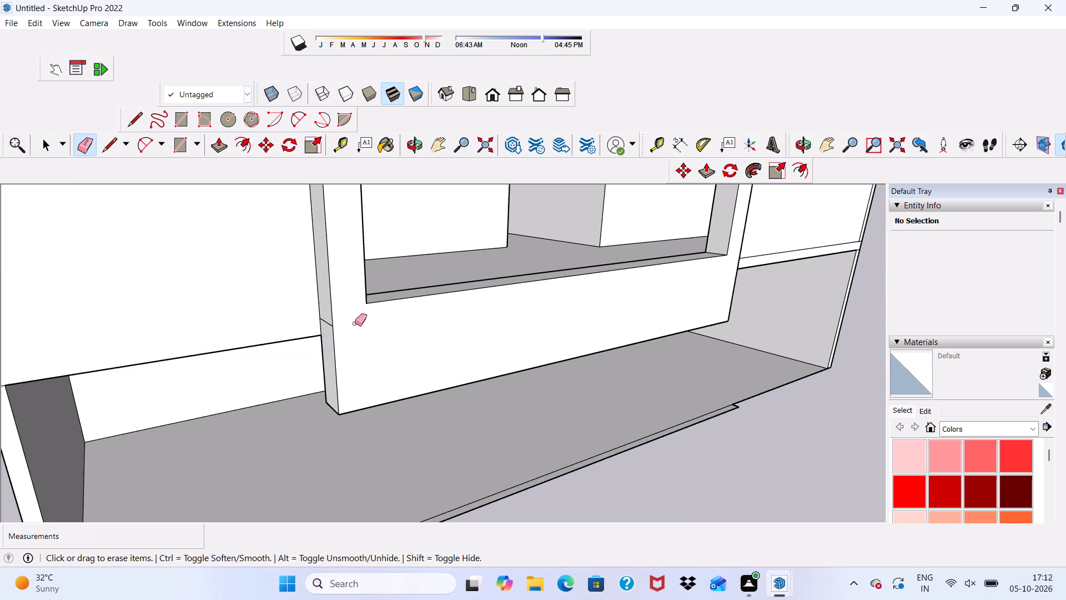
# Erase the short line across the frame's side face and the leftover stub at the front wall's outer edge.
pyautogui.moveTo(295, 366); pyautogui.dragTo(361, 324, button='middle')
pyautogui.scroll(2, 361, 324)
pyautogui.scroll(-4, 429, 272)
pyautogui.scroll(-4, 270, 372)
pyautogui.scroll(1, 451, 251)
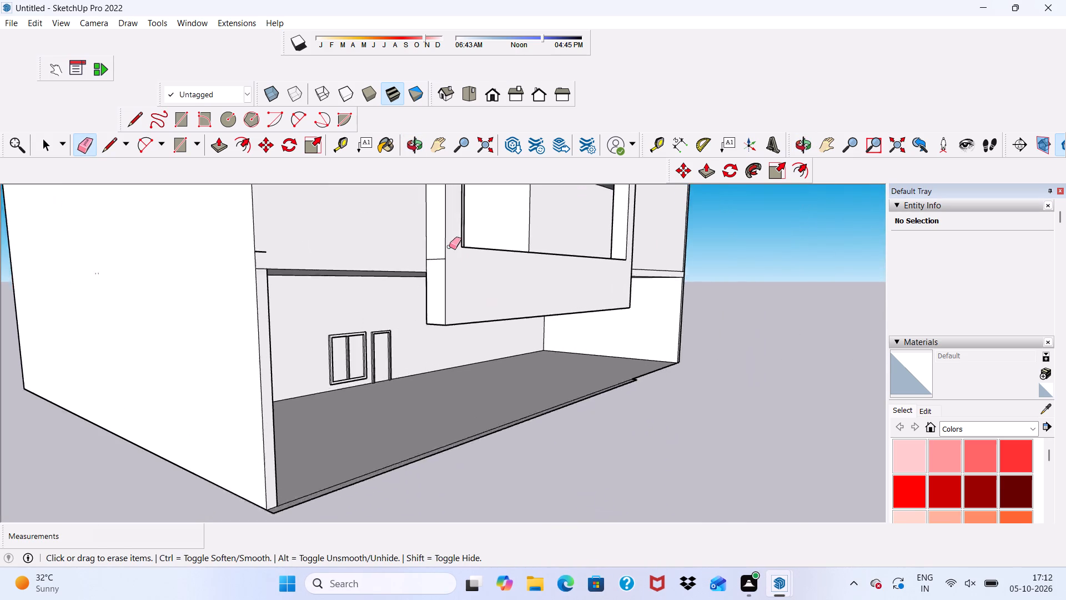
pyautogui.scroll(4, 449, 247)
pyautogui.moveTo(426, 258); pyautogui.dragTo(429, 271)
pyautogui.scroll(2, 184, 246)
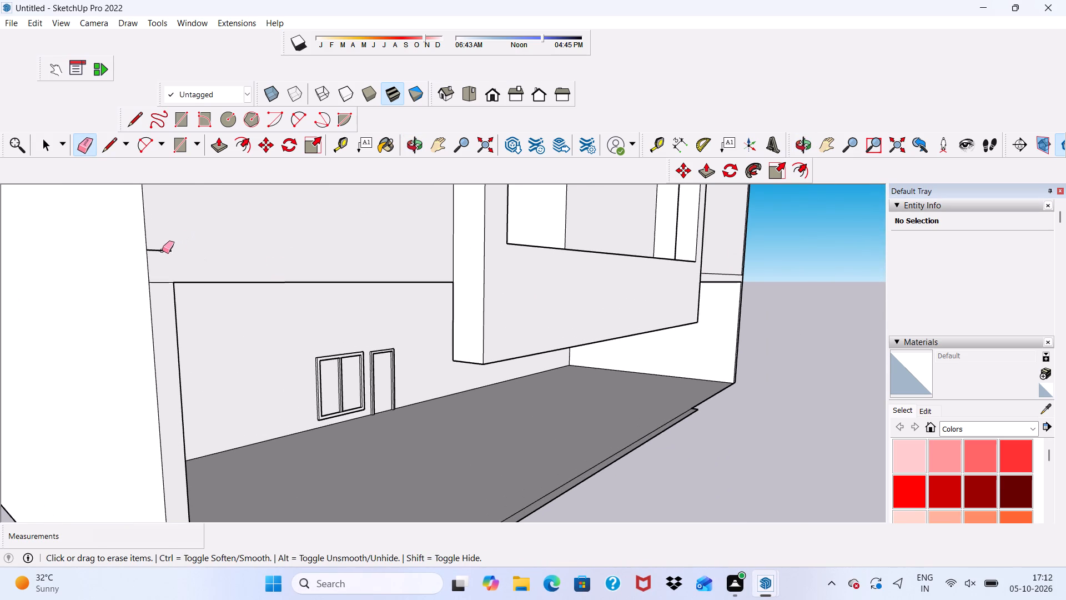
pyautogui.click(162, 251)
# Examine the frame, its opening and the wall on the other side for remaining stray lines.
pyautogui.scroll(-6, 158, 268)
pyautogui.scroll(2, 150, 273)
pyautogui.scroll(-1, 150, 273)
pyautogui.scroll(1, 153, 274)
pyautogui.scroll(-3, 178, 269)
pyautogui.scroll(1, 296, 298)
pyautogui.scroll(-3, 323, 301)
pyautogui.moveTo(511, 289); pyautogui.dragTo(301, 268, button='middle')
pyautogui.middleClick(302, 267)
pyautogui.scroll(1, 305, 261)
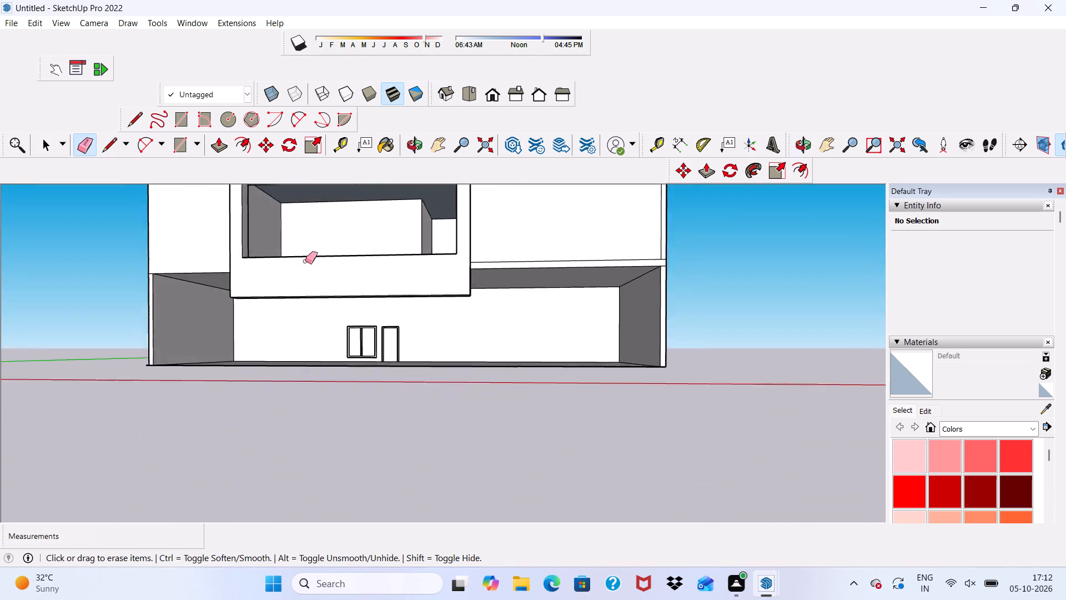
pyautogui.scroll(2, 305, 261)
pyautogui.scroll(-5, 304, 263)
pyautogui.moveTo(280, 301); pyautogui.dragTo(224, 382, button='middle')
pyautogui.scroll(7, 272, 278)
pyautogui.scroll(-1, 260, 282)
pyautogui.scroll(1, 258, 283)
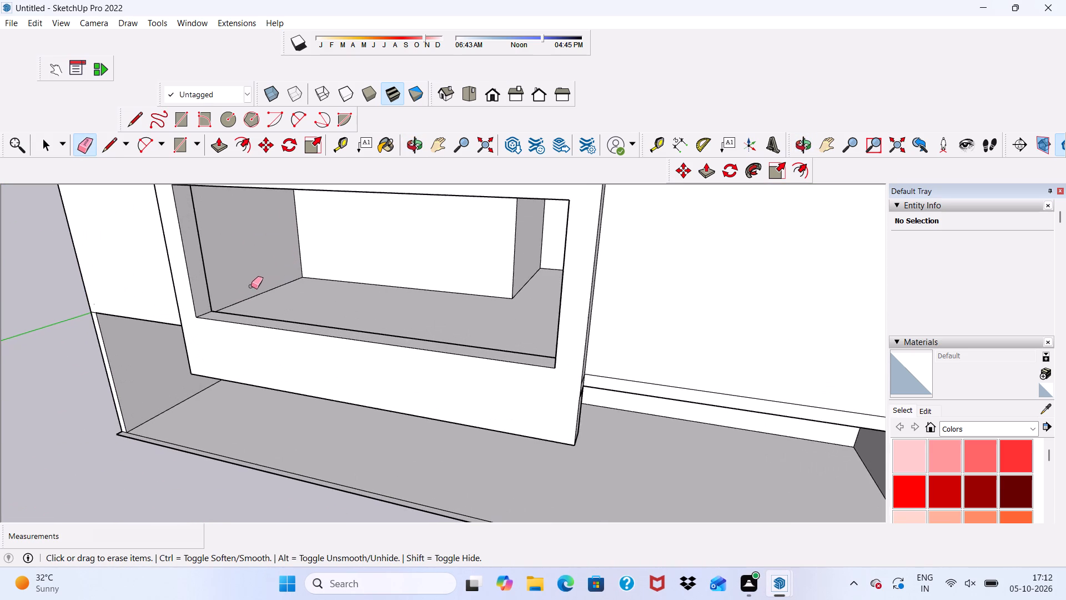
pyautogui.scroll(1, 205, 318)
pyautogui.scroll(-1, 211, 319)
pyautogui.moveTo(211, 319); pyautogui.dragTo(338, 359, button='middle')
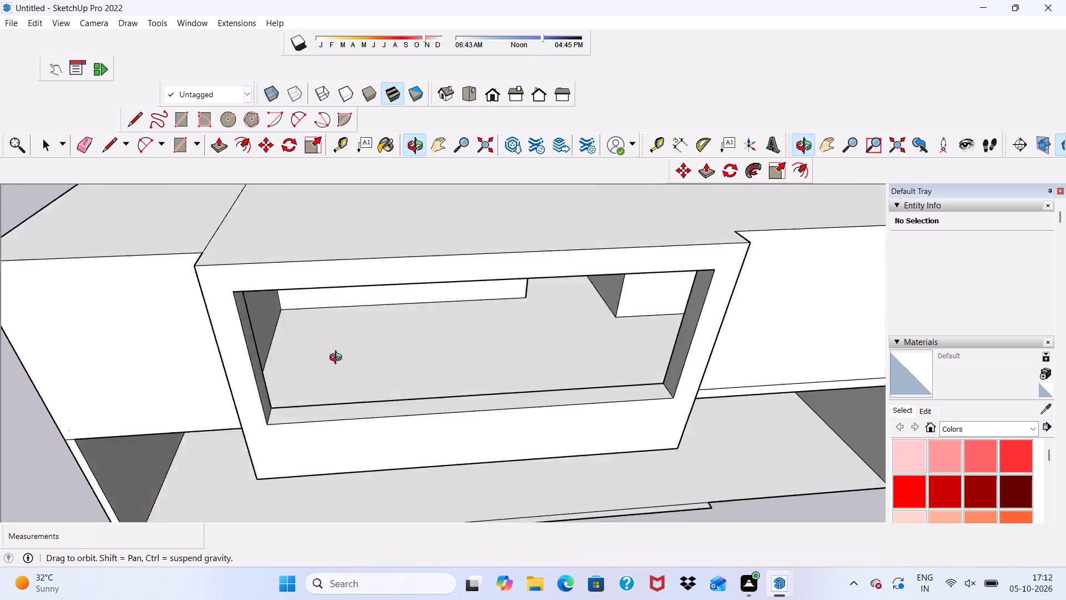
pyautogui.moveTo(338, 359); pyautogui.dragTo(280, 324, button='middle')
pyautogui.middleClick(279, 324)
pyautogui.moveTo(279, 324); pyautogui.dragTo(228, 355, button='middle')
pyautogui.middleClick(228, 355)
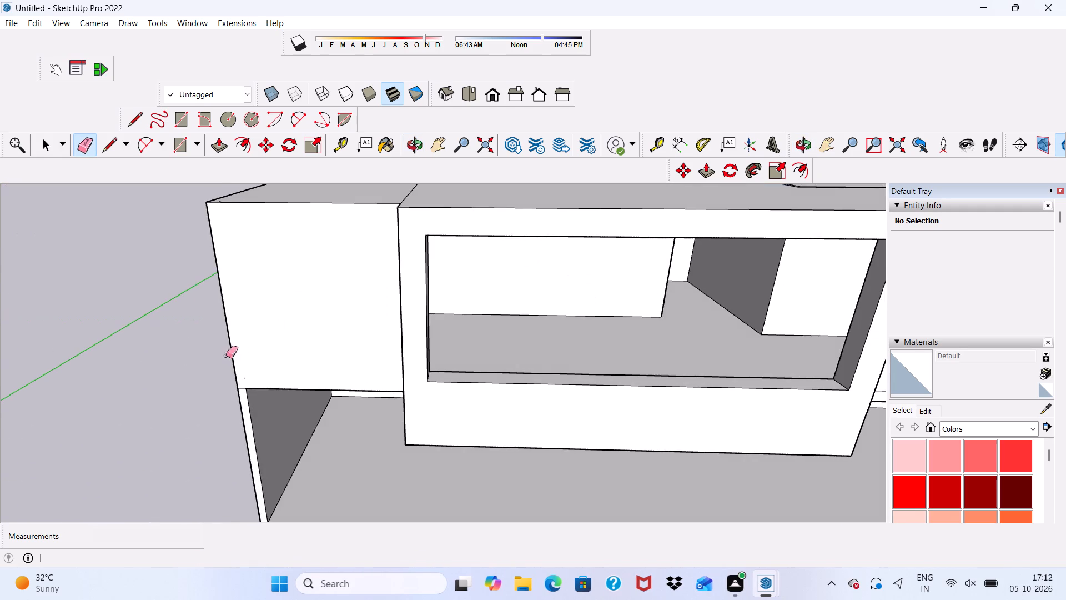
pyautogui.scroll(2, 433, 327)
pyautogui.press('space')
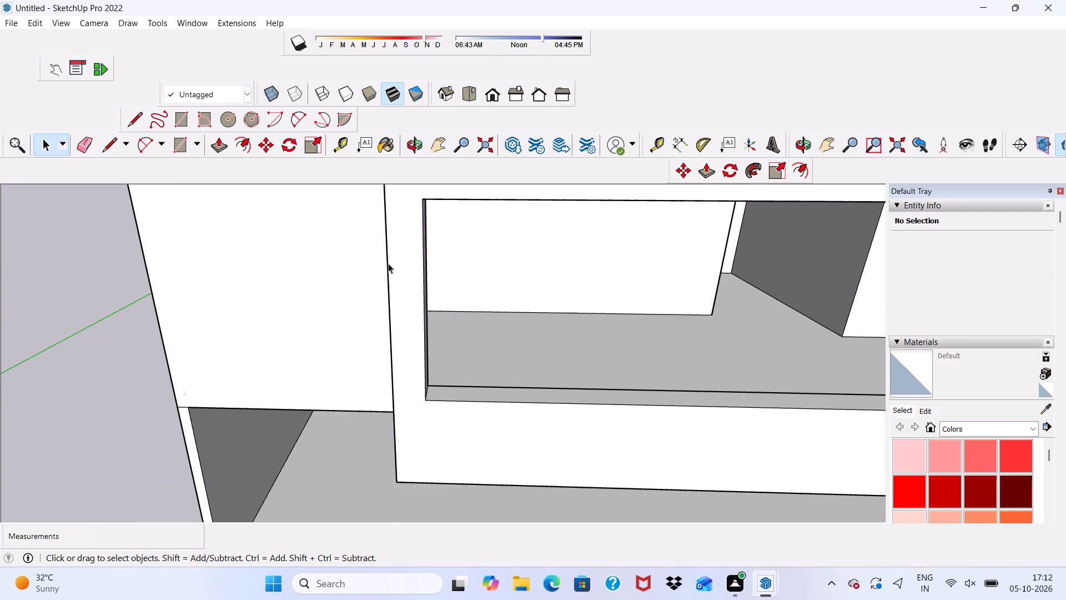
# Draw a rectangle about 37' 9" by 2' over the projecting frame's top, separating it from the roof.
pyautogui.moveTo(397, 257); pyautogui.dragTo(254, 329, button='middle')
pyautogui.scroll(2, 379, 240)
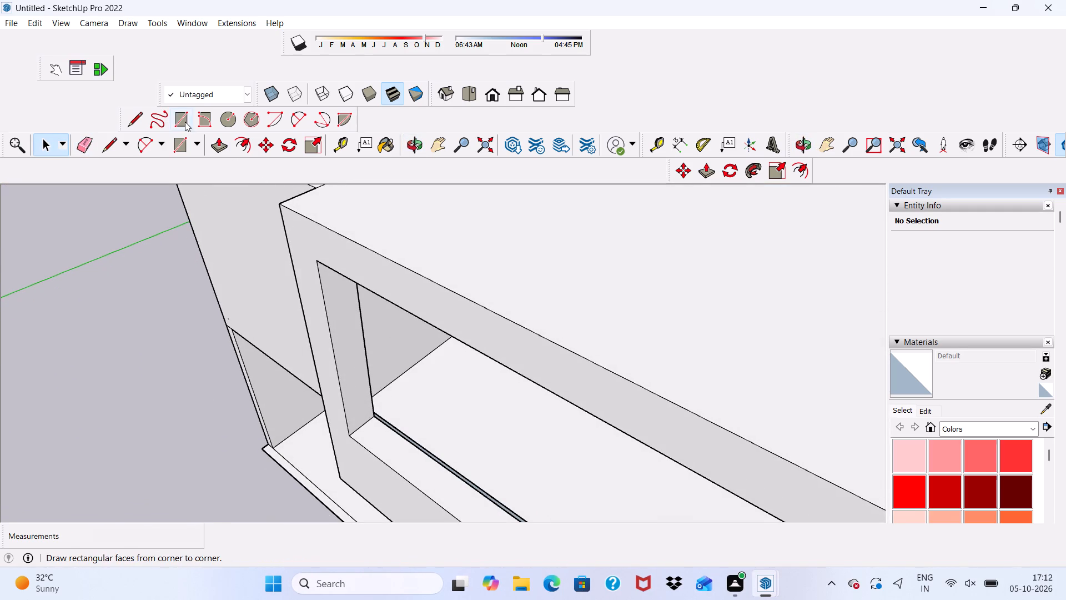
pyautogui.click(185, 122)
pyautogui.scroll(-4, 169, 201)
pyautogui.scroll(3, 217, 228)
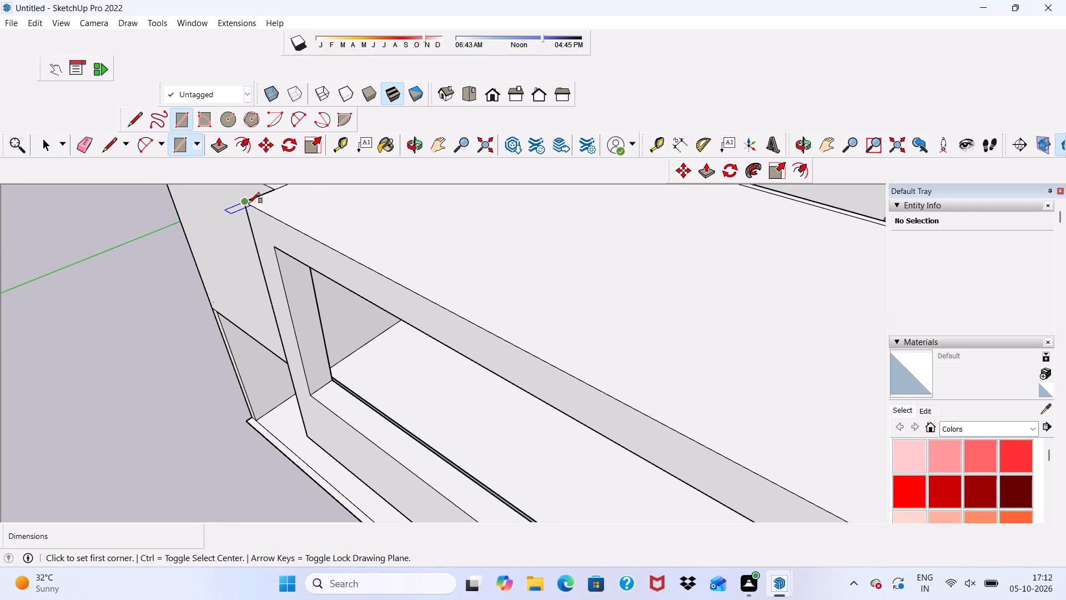
pyautogui.click(246, 203)
pyautogui.scroll(-2, 293, 229)
pyautogui.scroll(1, 374, 277)
pyautogui.scroll(-5, 460, 272)
pyautogui.scroll(1, 502, 290)
pyautogui.scroll(-2, 512, 293)
pyautogui.scroll(1, 531, 298)
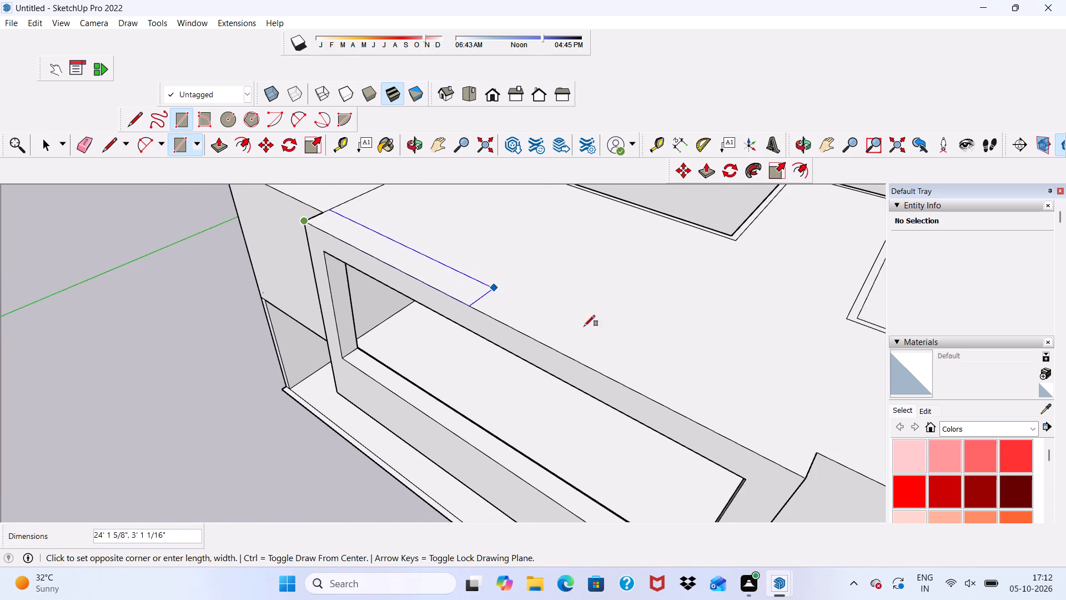
pyautogui.scroll(1, 688, 352)
pyautogui.scroll(-2, 773, 389)
pyautogui.click(795, 438)
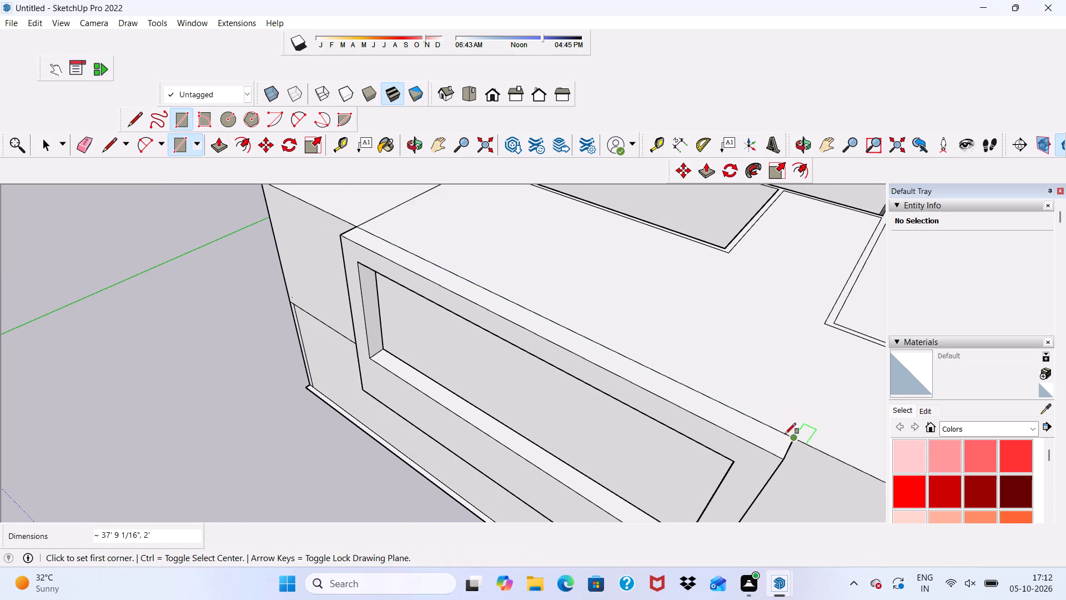
pyautogui.press('space')
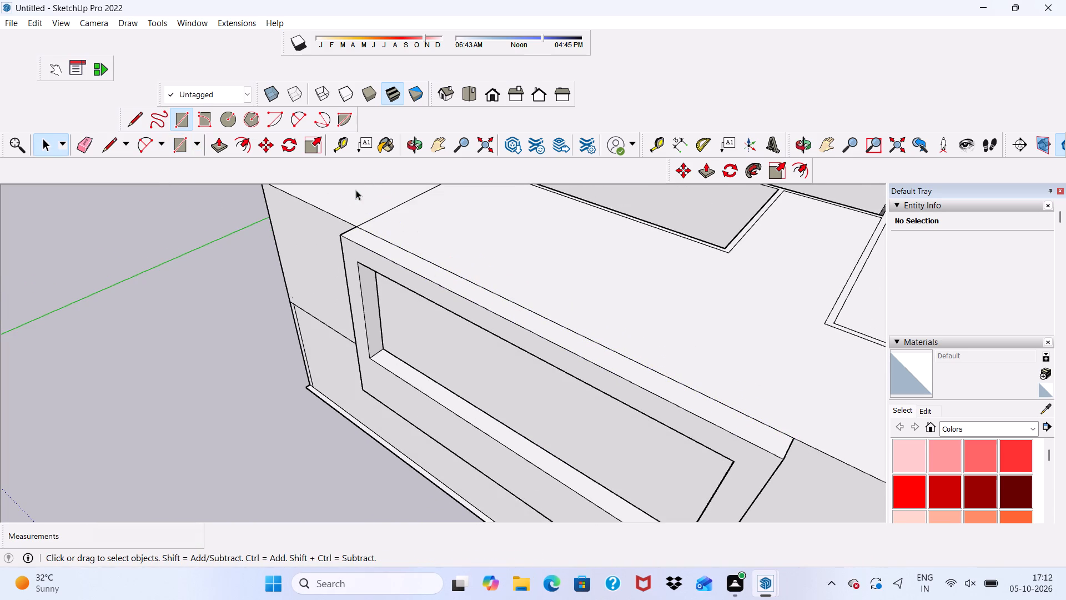
# Push/Pull the strip along the frame's top upward by about 11 13/16".
pyautogui.scroll(1, 0, 84)
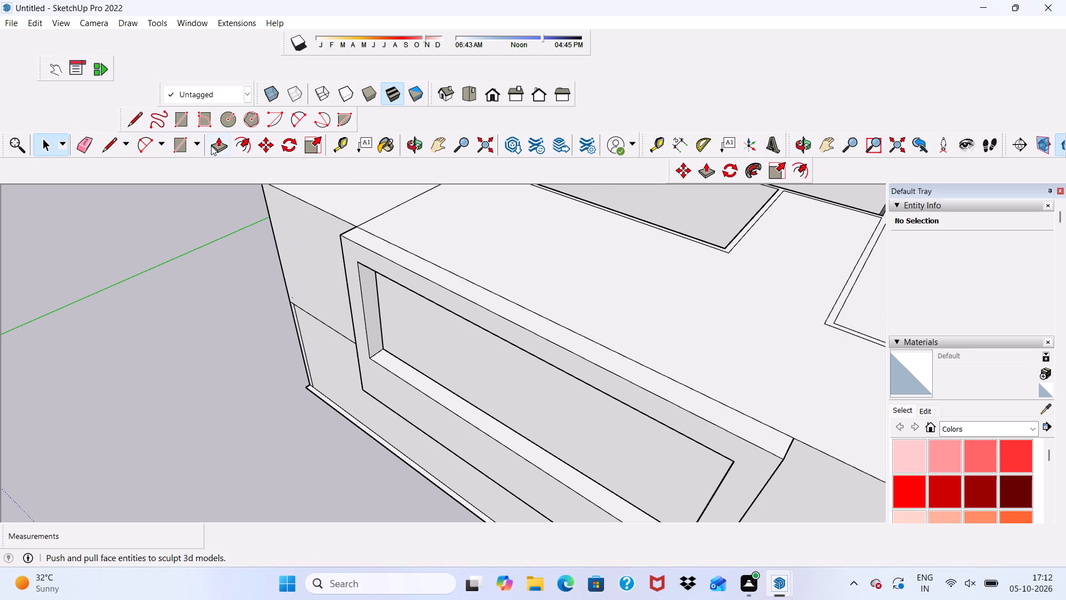
pyautogui.scroll(2, 143, 186)
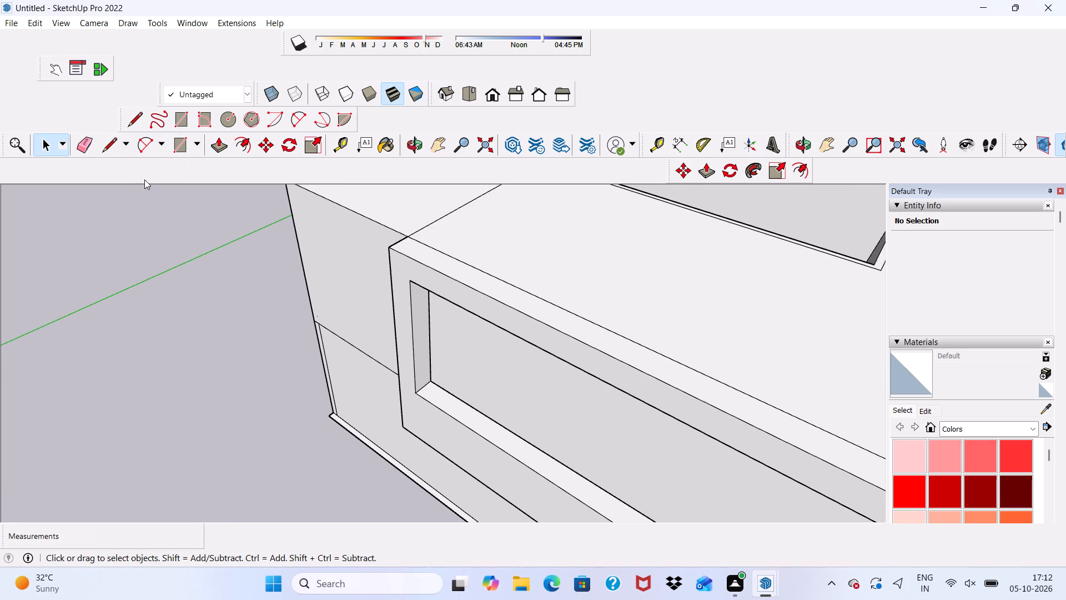
pyautogui.scroll(7, 409, 269)
pyautogui.click(420, 249)
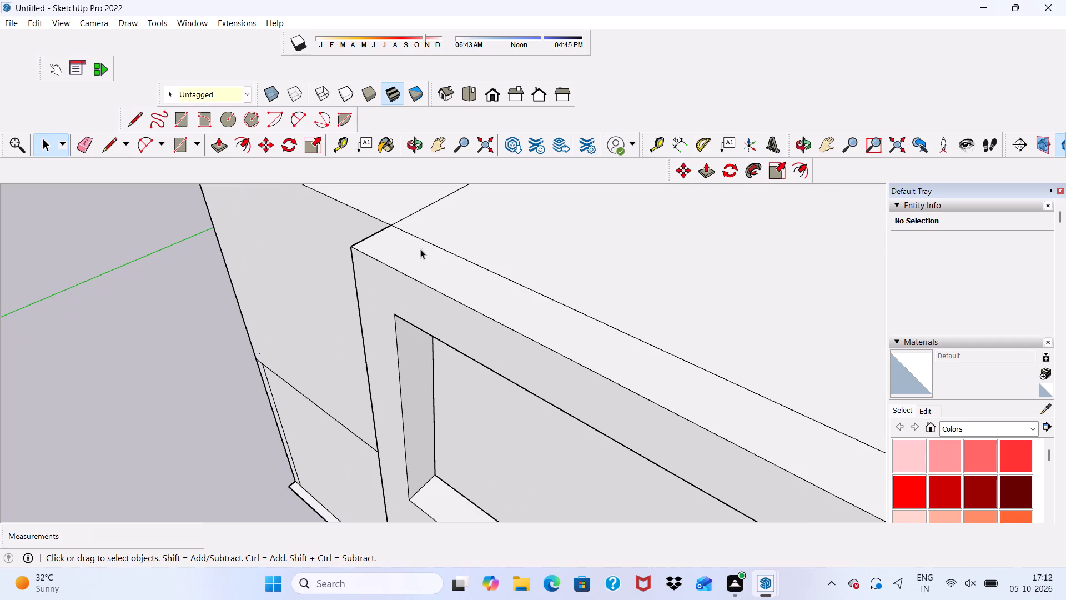
pyautogui.scroll(1, 354, 200)
pyautogui.click(214, 146)
pyautogui.scroll(1, 527, 342)
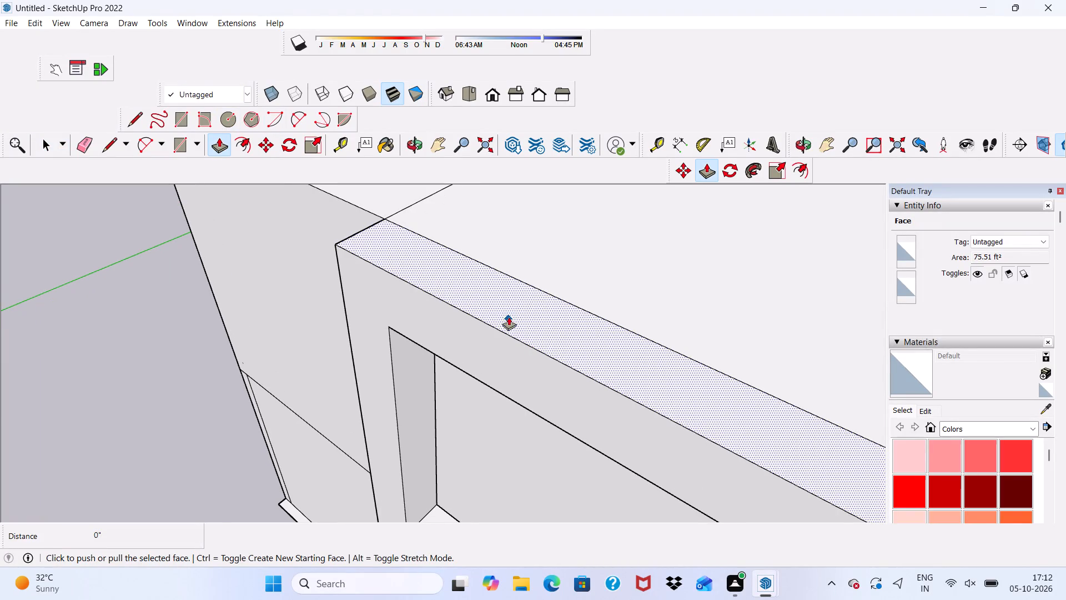
pyautogui.moveTo(507, 310); pyautogui.dragTo(505, 276)
# Delete the large white face closing the lower storey's front and the opening behind the frame.
pyautogui.scroll(1, 455, 281)
pyautogui.scroll(-3, 450, 284)
pyautogui.moveTo(439, 297); pyautogui.dragTo(454, 282, button='middle')
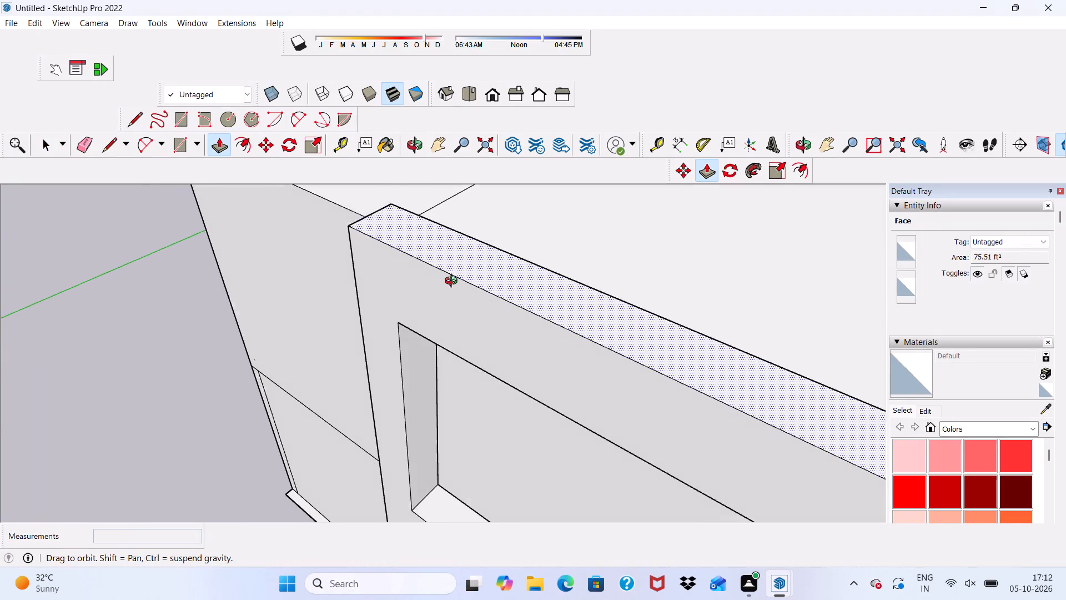
pyautogui.moveTo(454, 282); pyautogui.dragTo(534, 186, button='middle')
pyautogui.middleClick(534, 186)
pyautogui.scroll(-9, 411, 265)
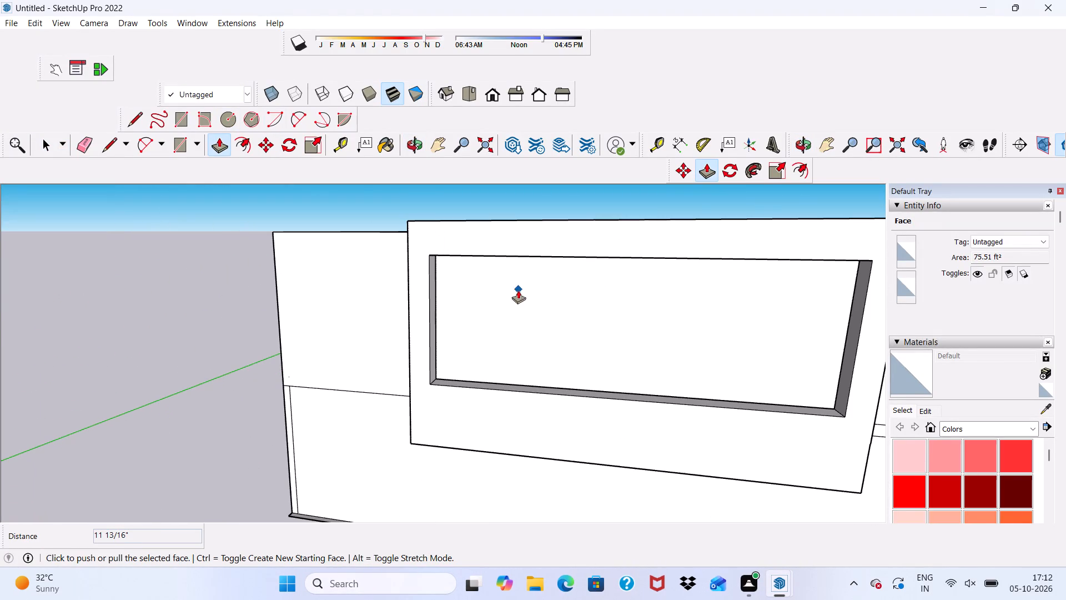
pyautogui.moveTo(518, 290); pyautogui.dragTo(574, 139, button='middle')
pyautogui.scroll(3, 514, 358)
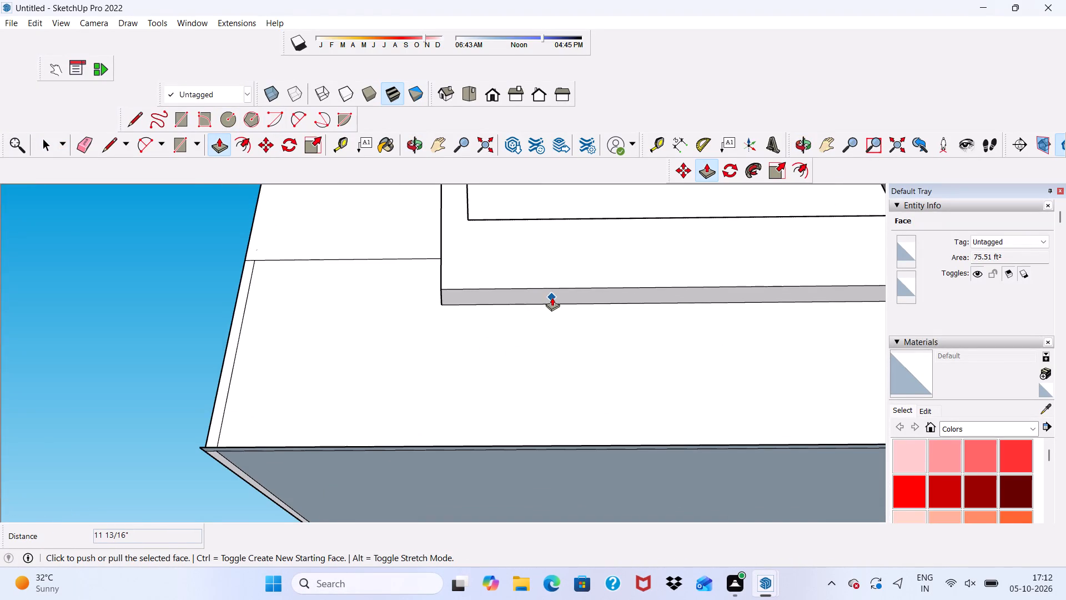
pyautogui.press('space')
pyautogui.click(524, 372)
pyautogui.press('Delete')
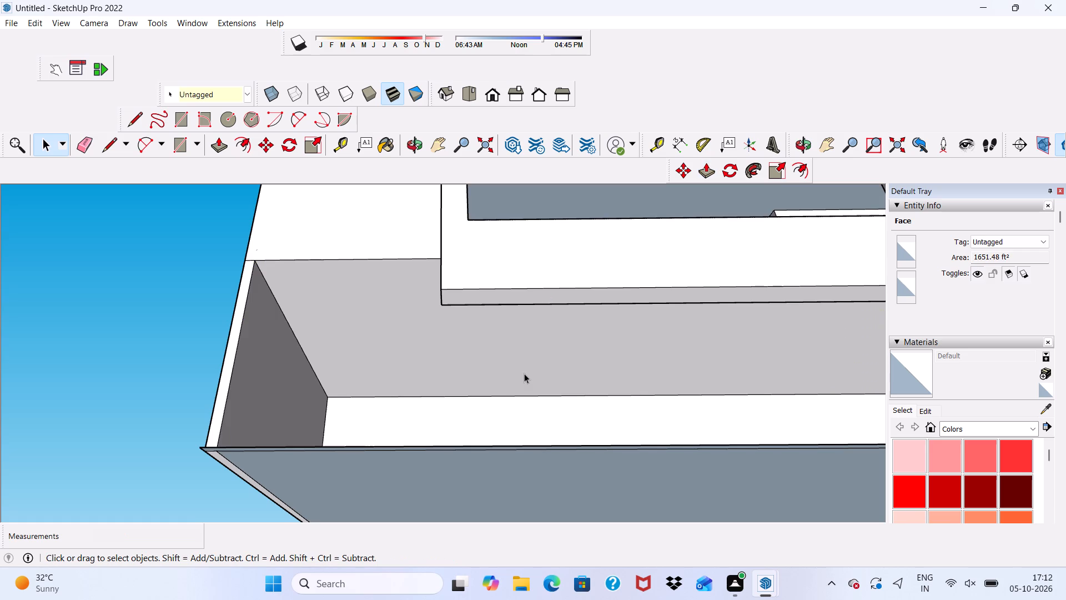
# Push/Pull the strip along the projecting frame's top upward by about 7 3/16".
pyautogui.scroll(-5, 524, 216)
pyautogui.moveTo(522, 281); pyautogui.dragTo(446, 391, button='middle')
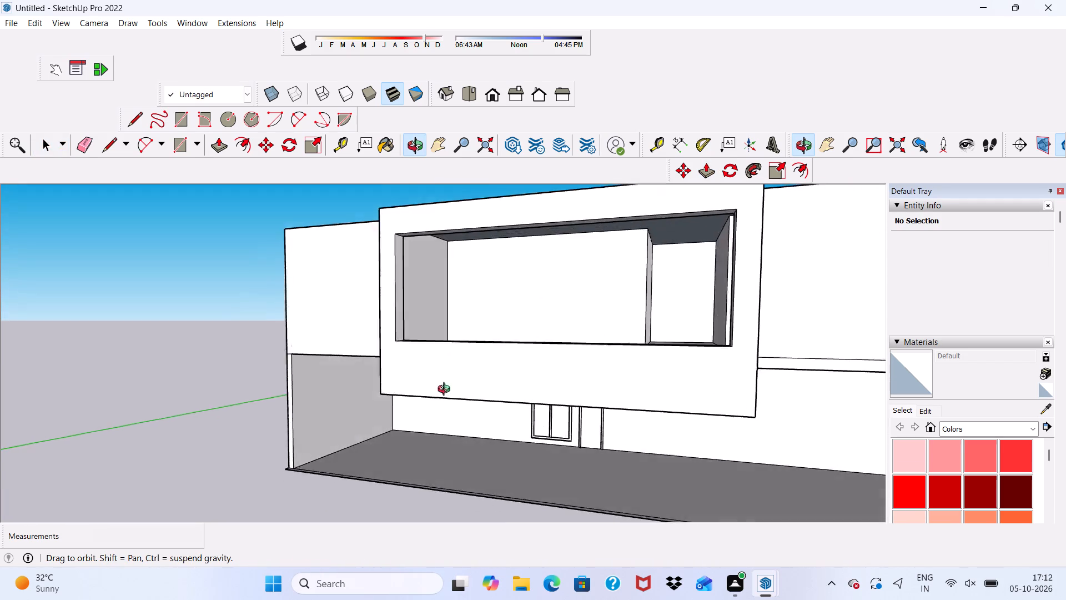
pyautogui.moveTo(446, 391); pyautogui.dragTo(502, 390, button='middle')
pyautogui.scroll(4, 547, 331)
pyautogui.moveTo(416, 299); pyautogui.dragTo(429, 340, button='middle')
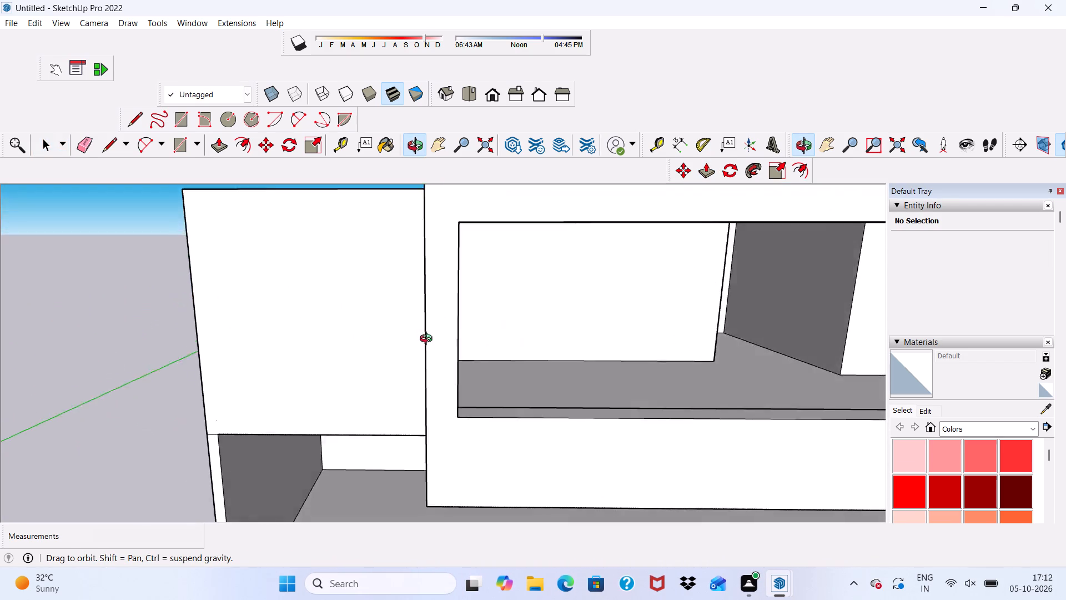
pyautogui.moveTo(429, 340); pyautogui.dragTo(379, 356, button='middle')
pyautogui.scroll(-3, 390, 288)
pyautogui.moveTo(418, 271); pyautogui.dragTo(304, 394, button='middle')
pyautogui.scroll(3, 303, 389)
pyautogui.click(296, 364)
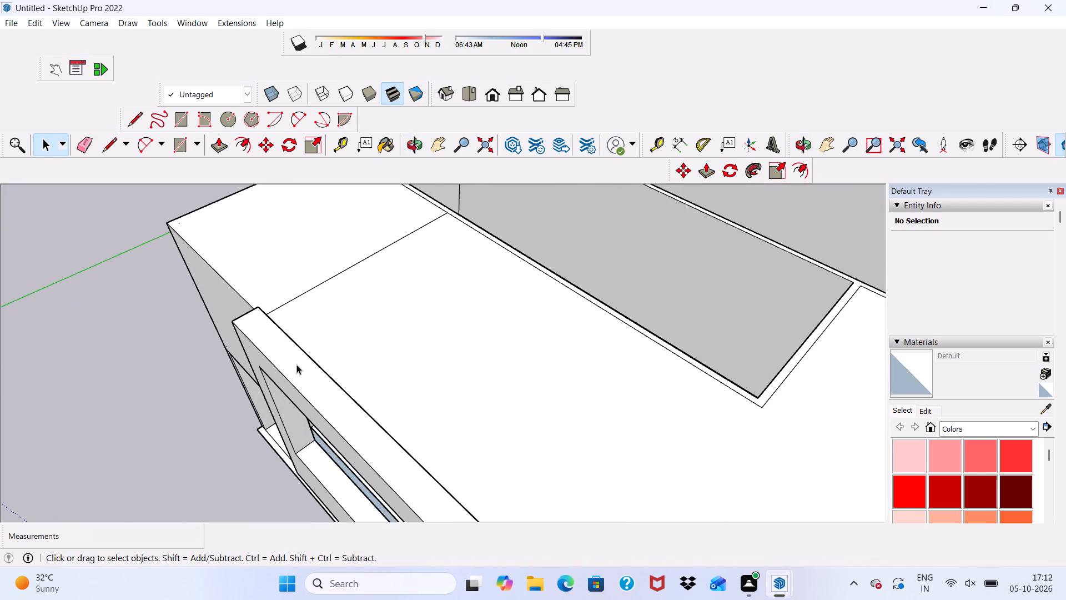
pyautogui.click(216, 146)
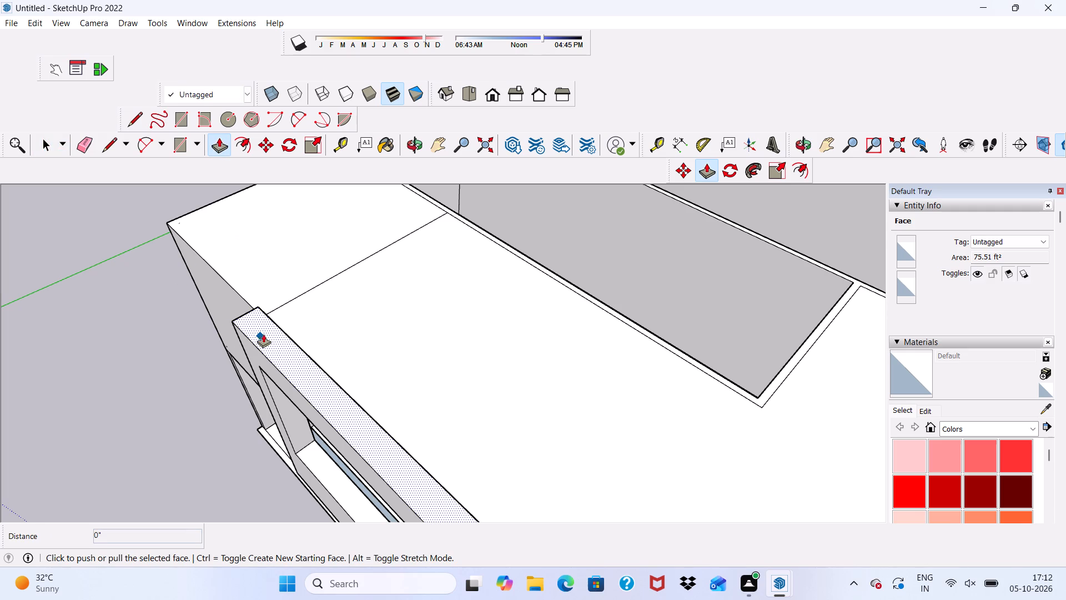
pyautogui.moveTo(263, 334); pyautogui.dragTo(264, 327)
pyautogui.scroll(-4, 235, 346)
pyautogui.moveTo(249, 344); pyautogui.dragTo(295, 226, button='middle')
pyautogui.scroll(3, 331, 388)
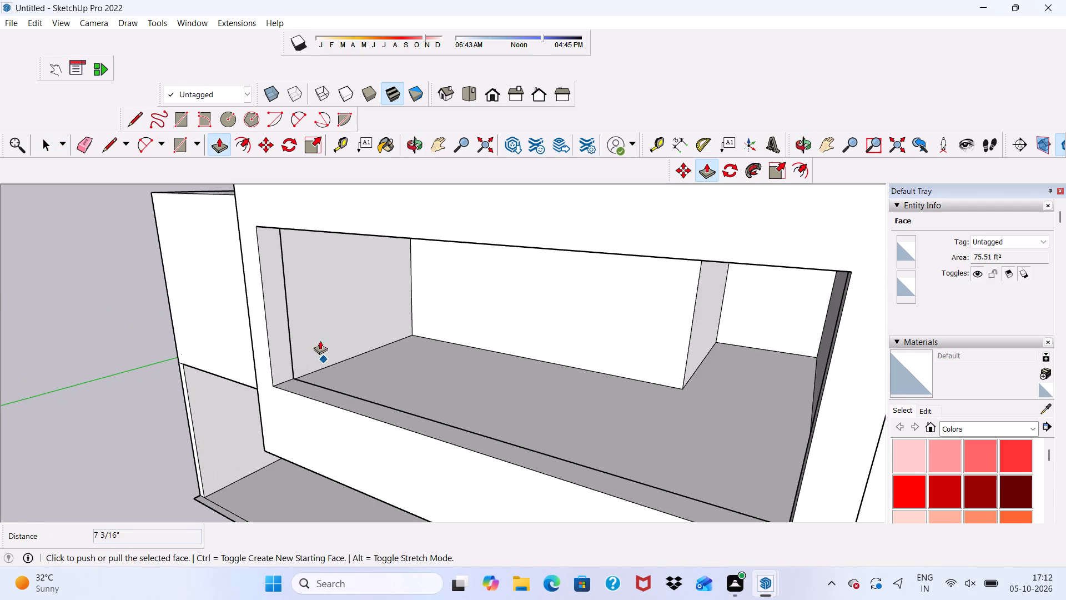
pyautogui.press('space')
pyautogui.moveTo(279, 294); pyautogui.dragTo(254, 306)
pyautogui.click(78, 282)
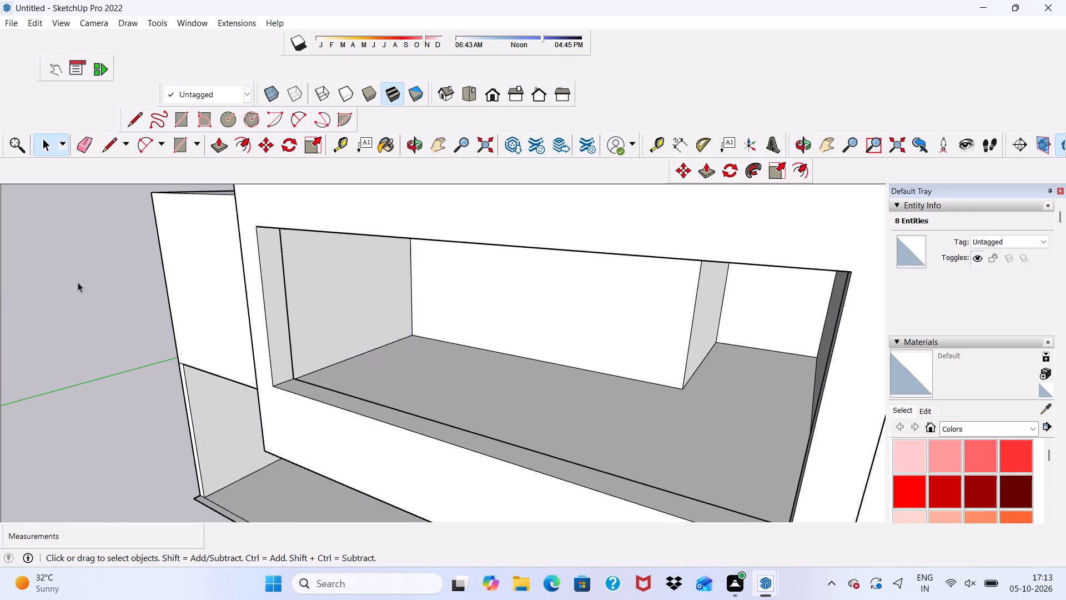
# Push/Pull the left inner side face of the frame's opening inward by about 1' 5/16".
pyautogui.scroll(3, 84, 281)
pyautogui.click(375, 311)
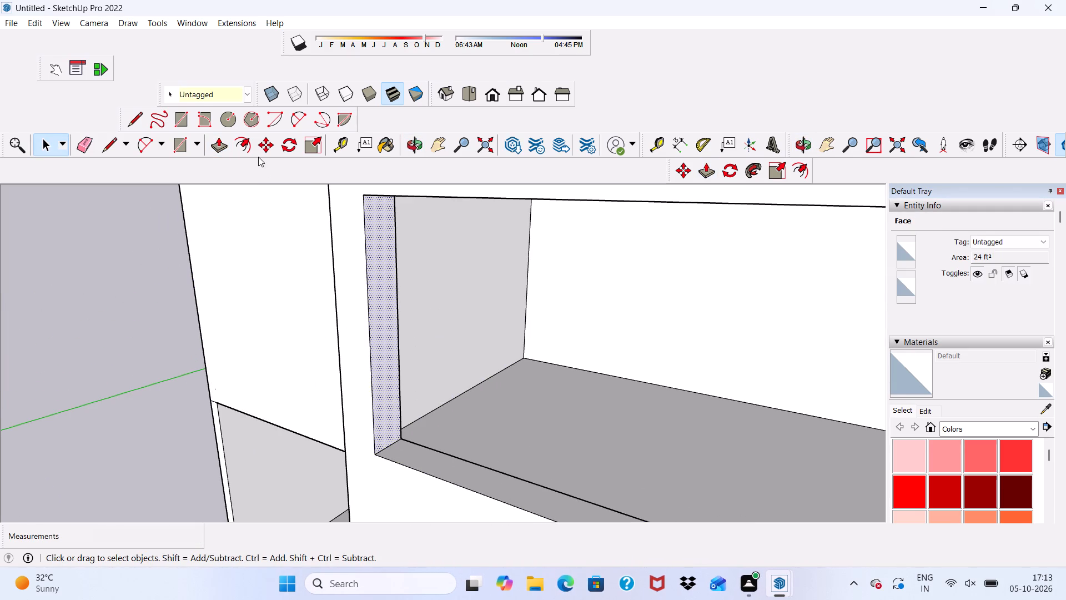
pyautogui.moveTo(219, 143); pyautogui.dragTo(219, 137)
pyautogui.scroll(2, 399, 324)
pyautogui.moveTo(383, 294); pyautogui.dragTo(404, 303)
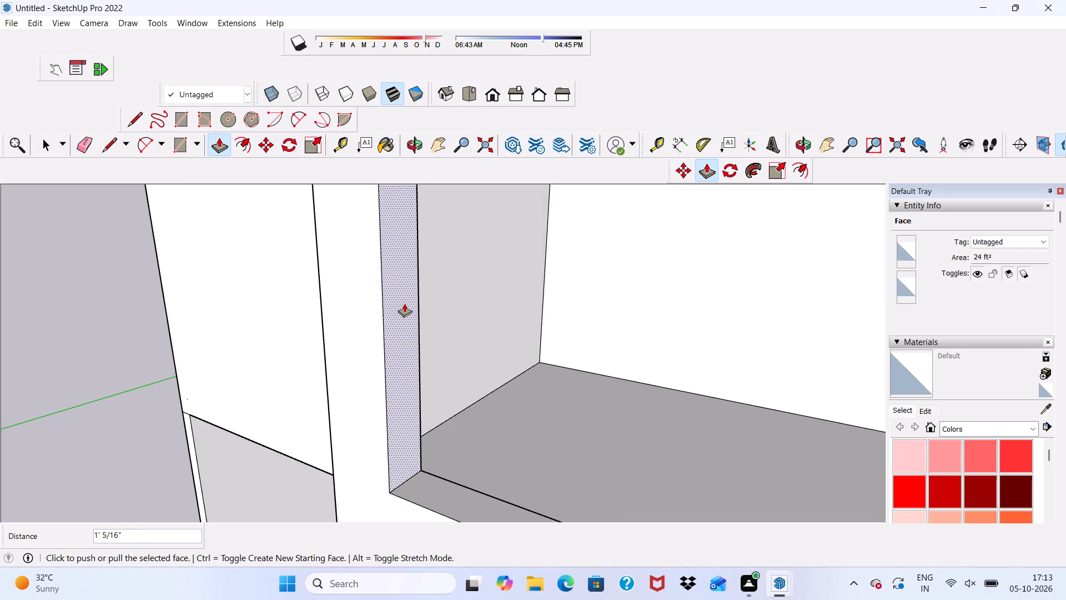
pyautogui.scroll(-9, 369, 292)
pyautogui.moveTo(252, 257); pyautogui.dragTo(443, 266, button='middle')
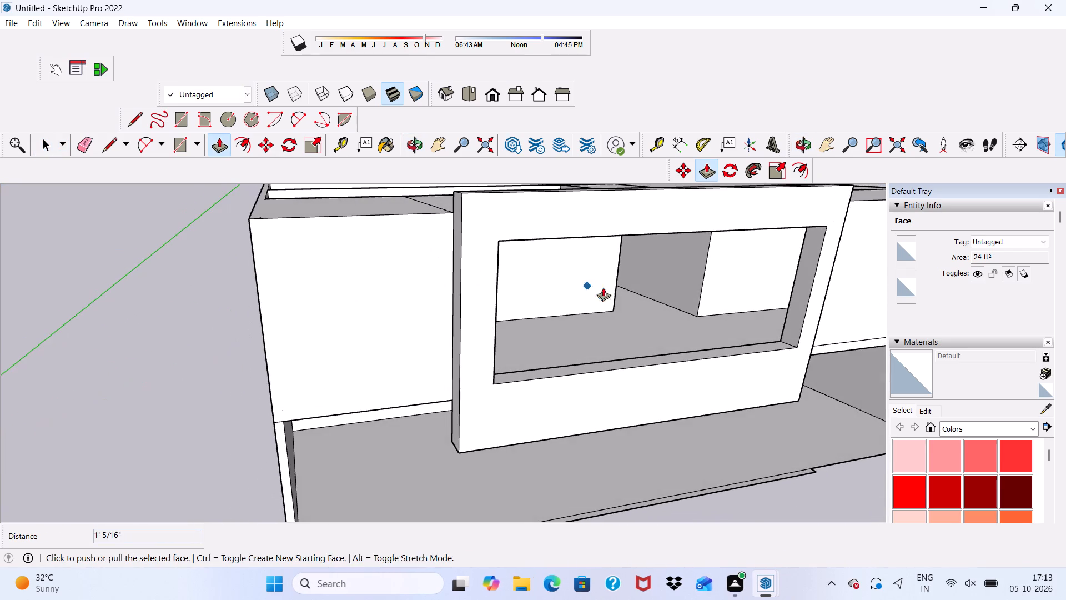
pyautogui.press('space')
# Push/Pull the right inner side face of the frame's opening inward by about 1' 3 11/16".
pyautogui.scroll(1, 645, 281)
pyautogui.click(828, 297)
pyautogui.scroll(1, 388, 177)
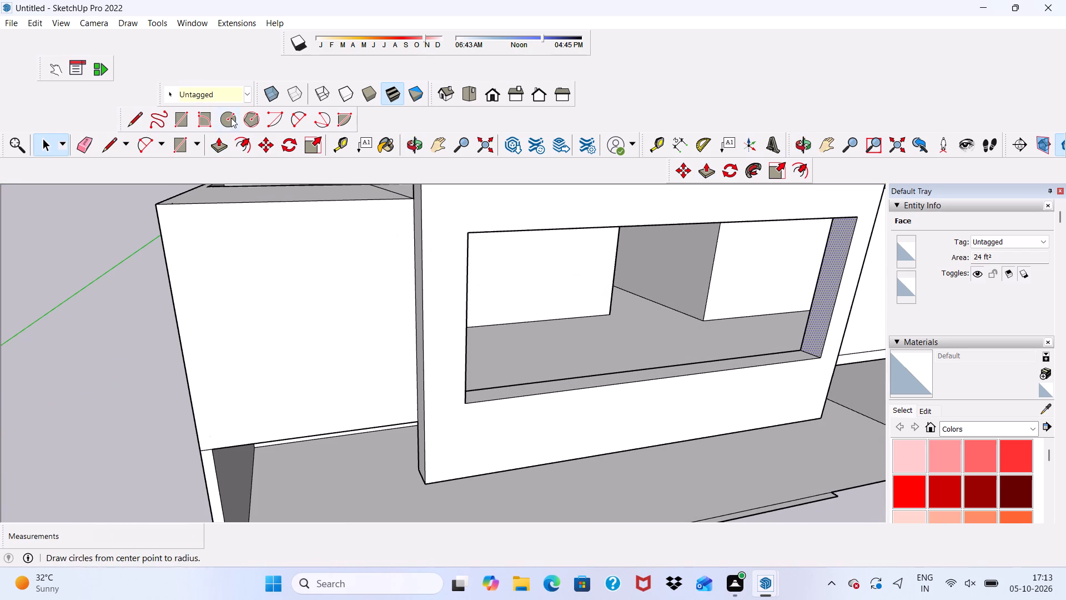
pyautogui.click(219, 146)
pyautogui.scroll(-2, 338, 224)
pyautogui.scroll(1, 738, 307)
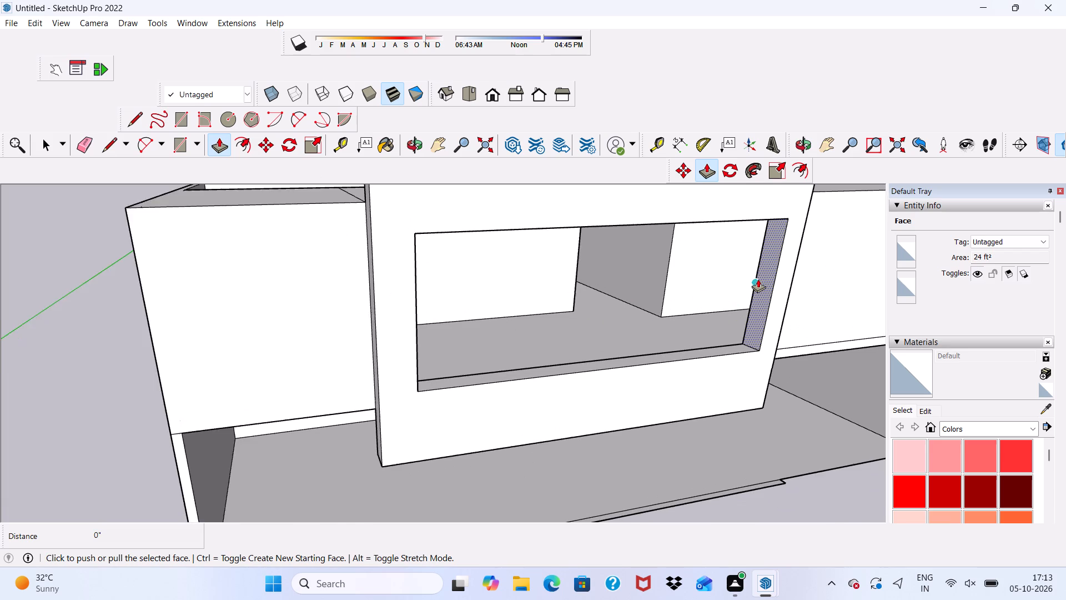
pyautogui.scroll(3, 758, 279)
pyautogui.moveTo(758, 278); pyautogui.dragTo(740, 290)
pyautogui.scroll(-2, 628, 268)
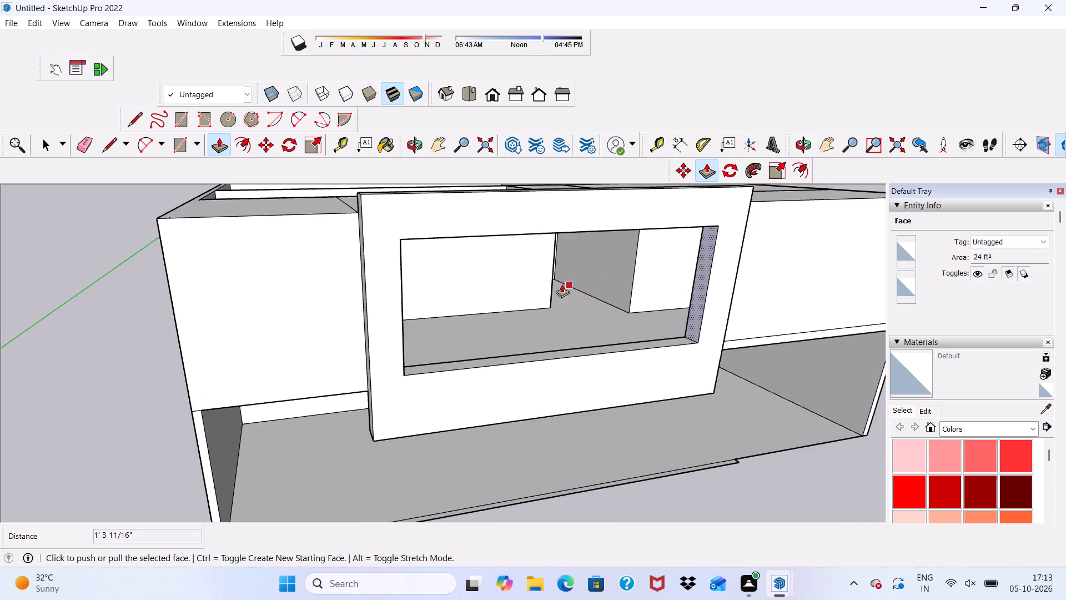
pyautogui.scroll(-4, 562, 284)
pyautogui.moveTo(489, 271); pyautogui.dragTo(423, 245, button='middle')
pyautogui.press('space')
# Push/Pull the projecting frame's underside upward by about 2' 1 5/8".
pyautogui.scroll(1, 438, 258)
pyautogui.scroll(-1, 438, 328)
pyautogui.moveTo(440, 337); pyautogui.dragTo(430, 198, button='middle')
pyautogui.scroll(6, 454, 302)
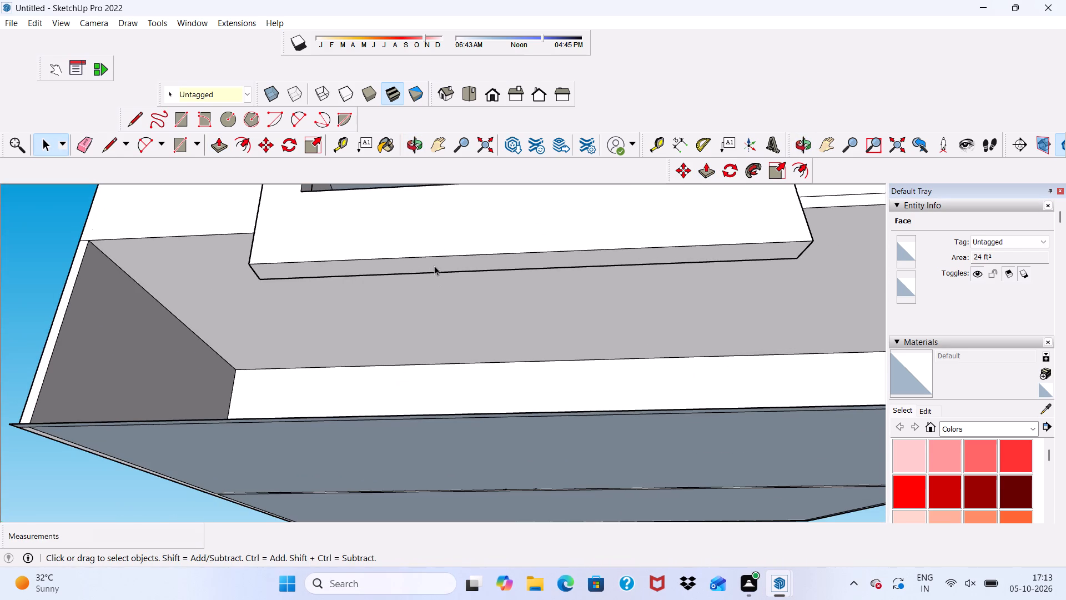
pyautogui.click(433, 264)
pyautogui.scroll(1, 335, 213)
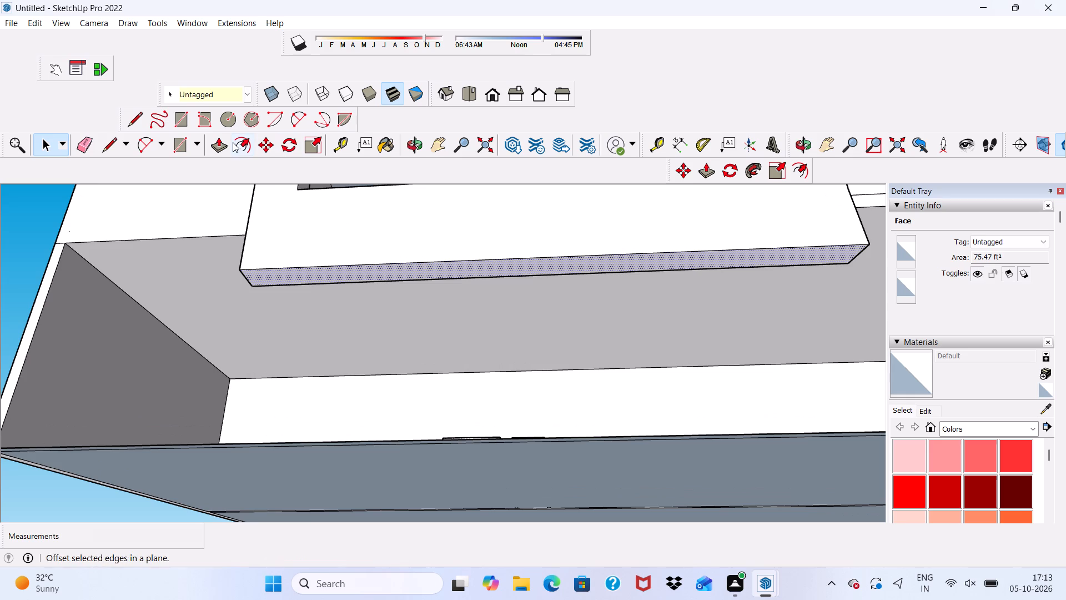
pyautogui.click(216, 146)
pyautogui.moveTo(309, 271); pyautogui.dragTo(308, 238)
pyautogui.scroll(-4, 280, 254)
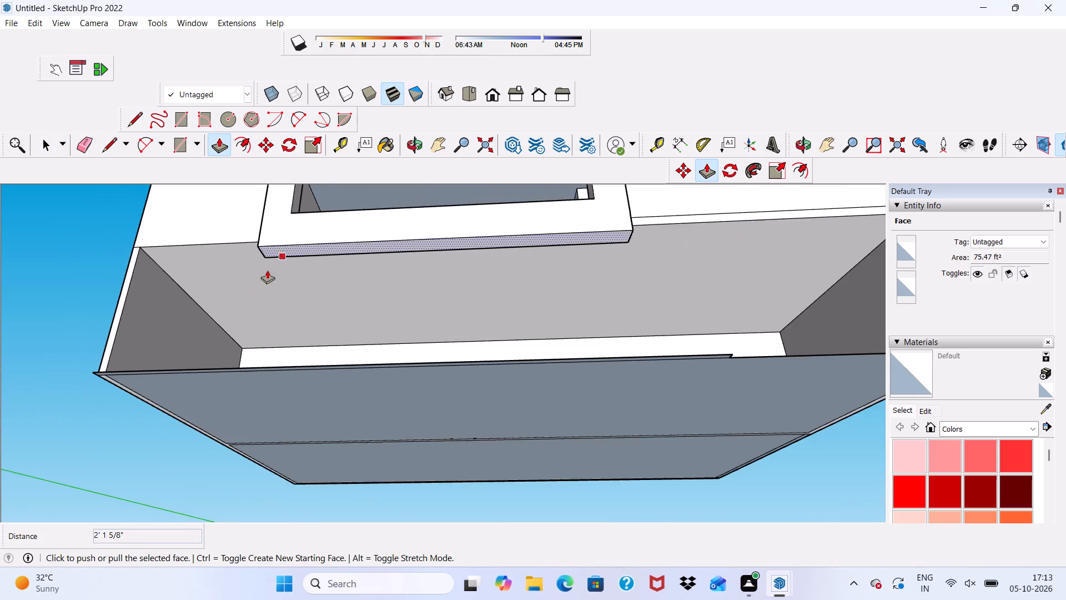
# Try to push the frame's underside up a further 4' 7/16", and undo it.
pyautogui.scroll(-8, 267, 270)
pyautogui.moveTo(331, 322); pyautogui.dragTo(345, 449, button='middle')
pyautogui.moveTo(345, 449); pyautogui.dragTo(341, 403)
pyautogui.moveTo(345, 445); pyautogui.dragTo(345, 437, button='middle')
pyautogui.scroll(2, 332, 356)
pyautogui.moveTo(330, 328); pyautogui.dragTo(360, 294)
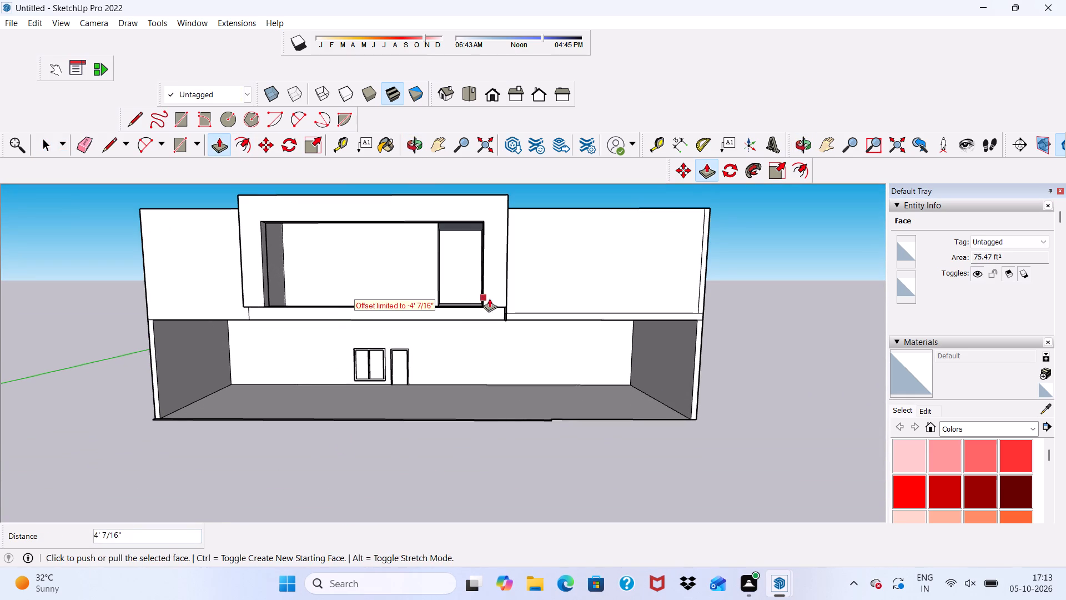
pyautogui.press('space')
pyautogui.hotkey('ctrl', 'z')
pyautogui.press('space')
# Examine the reshaped frame and the building's front from below, above and the side.
pyautogui.scroll(-2, 89, 256)
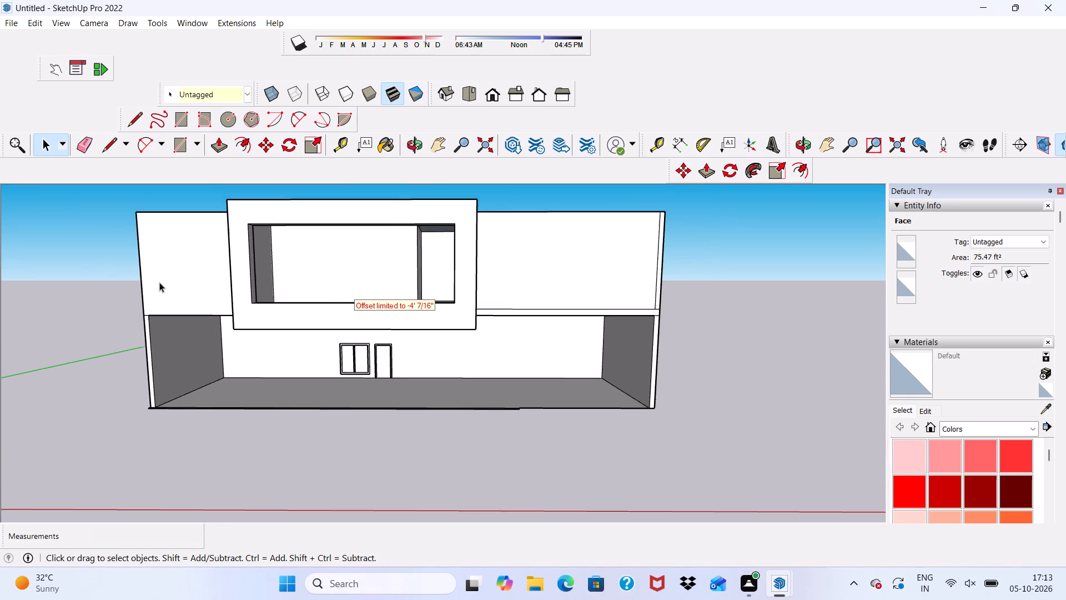
pyautogui.moveTo(182, 269); pyautogui.dragTo(195, 144, button='middle')
pyautogui.middleClick(195, 144)
pyautogui.scroll(5, 265, 248)
pyautogui.press('space')
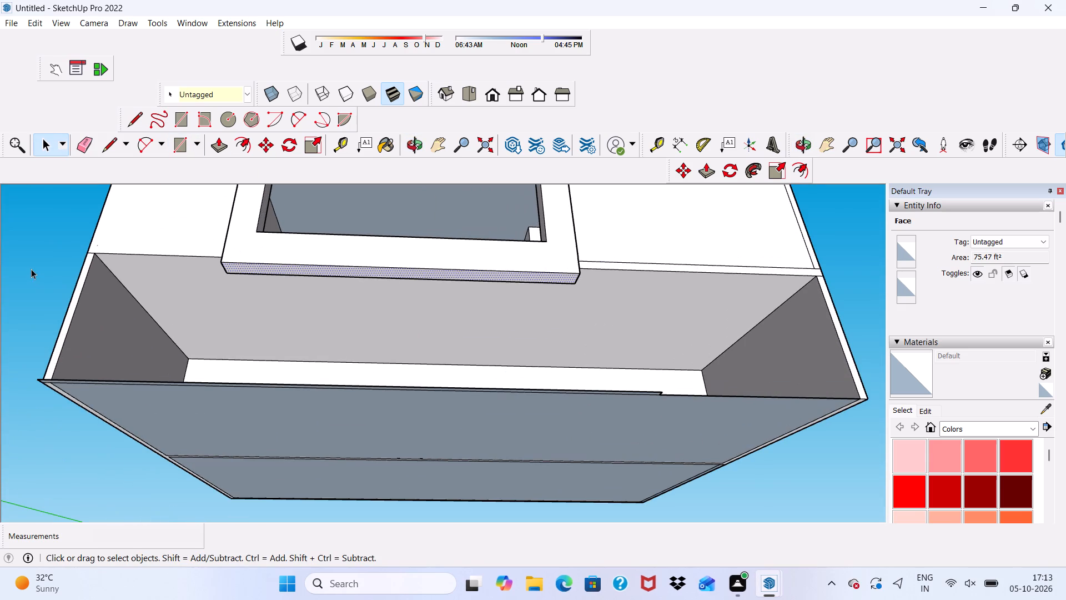
pyautogui.click(31, 269)
pyautogui.scroll(-4, 56, 261)
pyautogui.moveTo(274, 290); pyautogui.dragTo(249, 478, button='middle')
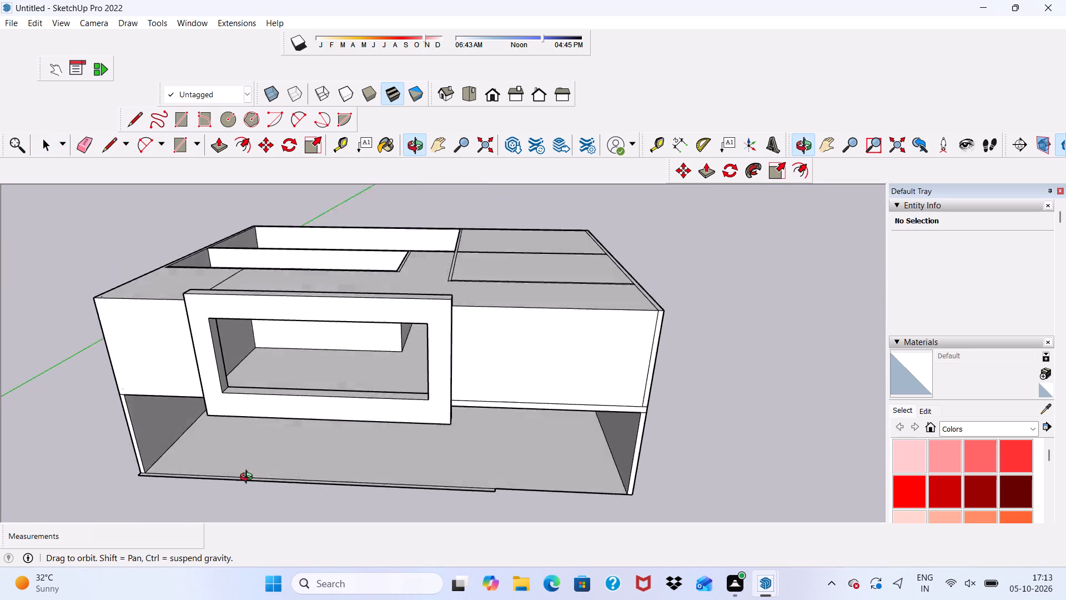
pyautogui.moveTo(249, 478); pyautogui.dragTo(210, 449, button='middle')
pyautogui.moveTo(218, 439); pyautogui.dragTo(239, 420, button='middle')
pyautogui.scroll(2, 355, 372)
pyautogui.moveTo(255, 334); pyautogui.dragTo(470, 312, button='middle')
pyautogui.middleClick(470, 312)
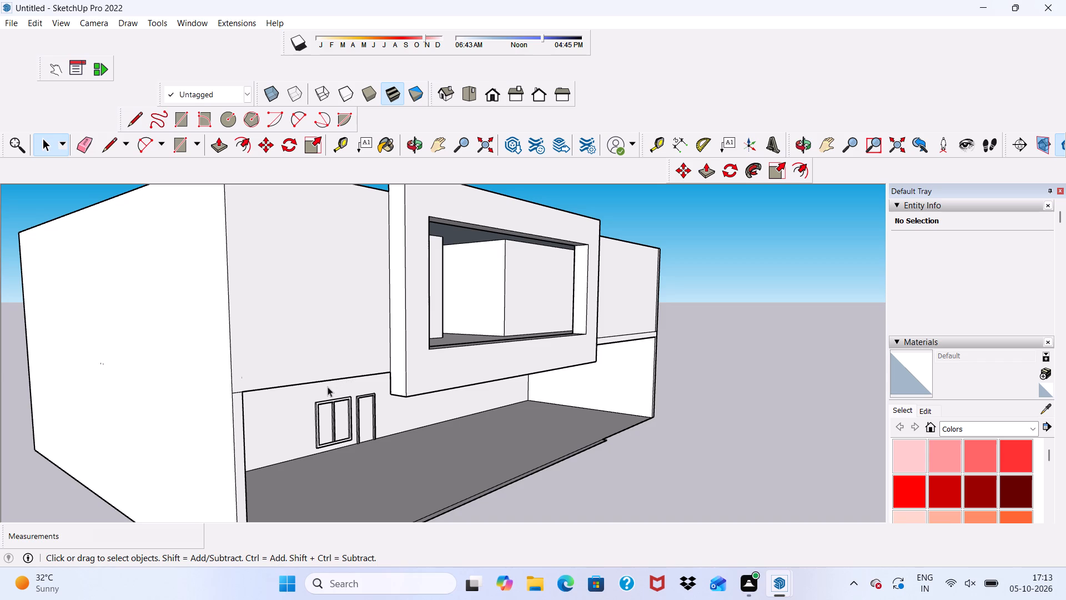
pyautogui.scroll(-3, 328, 387)
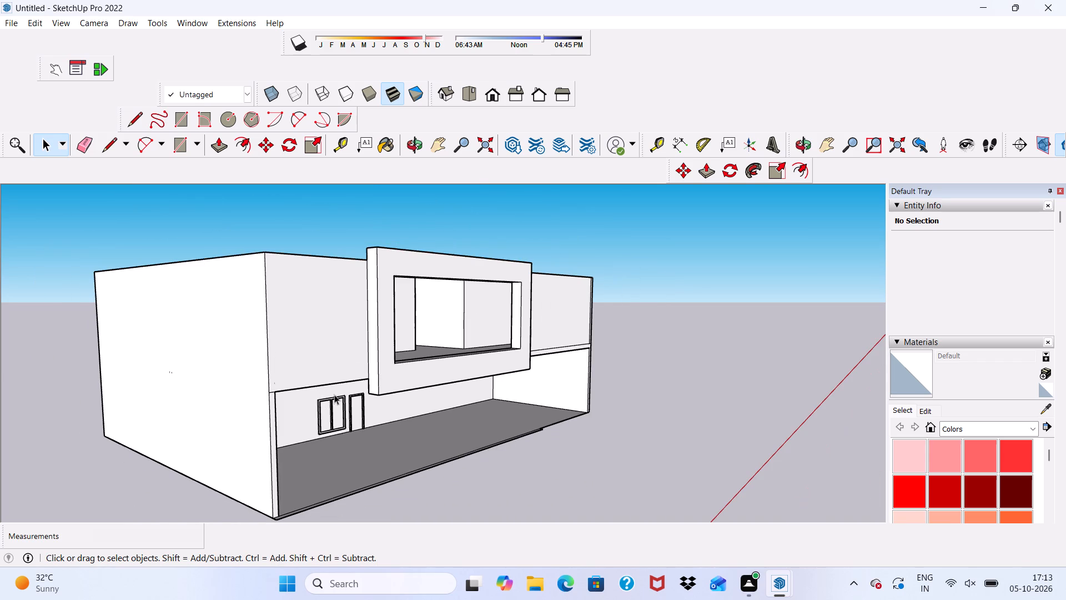
pyautogui.scroll(-1, 334, 394)
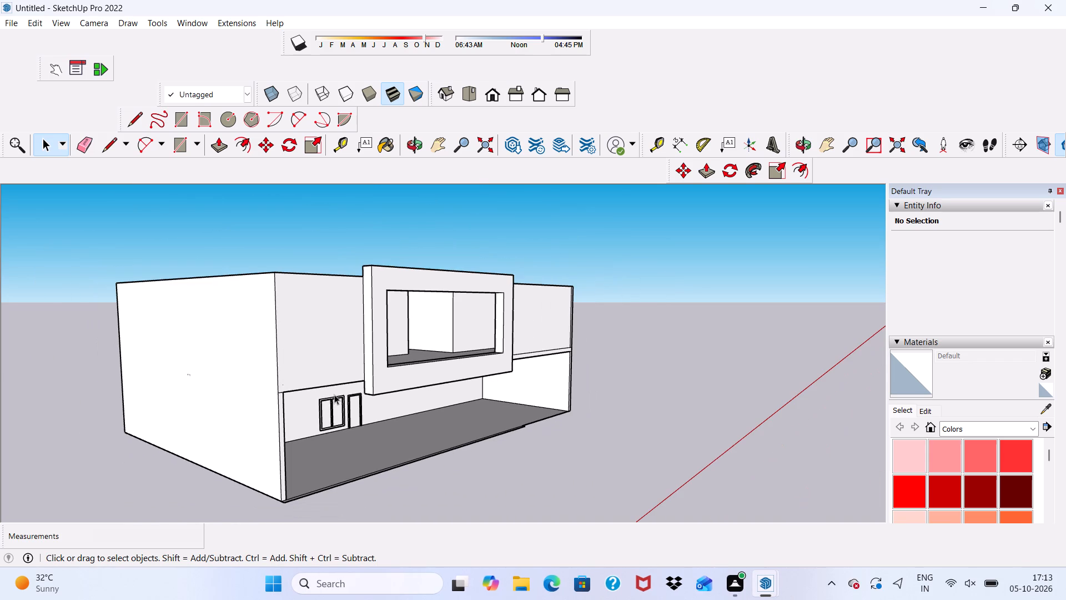
pyautogui.scroll(-1, 426, 330)
pyautogui.moveTo(379, 310); pyautogui.dragTo(335, 336, button='middle')
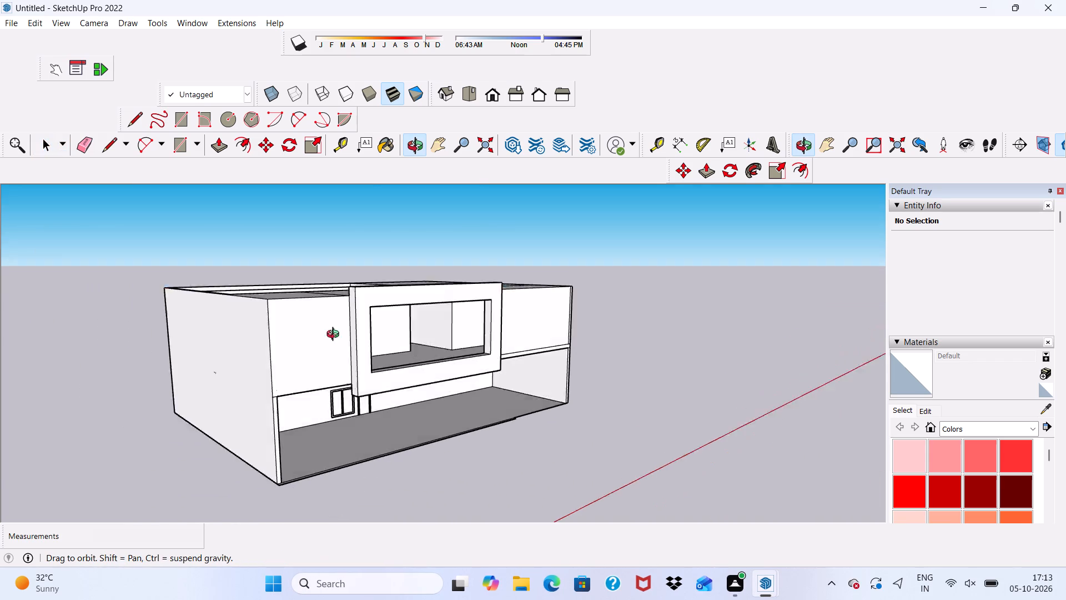
pyautogui.moveTo(335, 336); pyautogui.dragTo(192, 411, button='middle')
pyautogui.moveTo(188, 413); pyautogui.dragTo(185, 418, button='middle')
pyautogui.middleClick(182, 424)
pyautogui.scroll(2, 228, 386)
pyautogui.scroll(4, 287, 293)
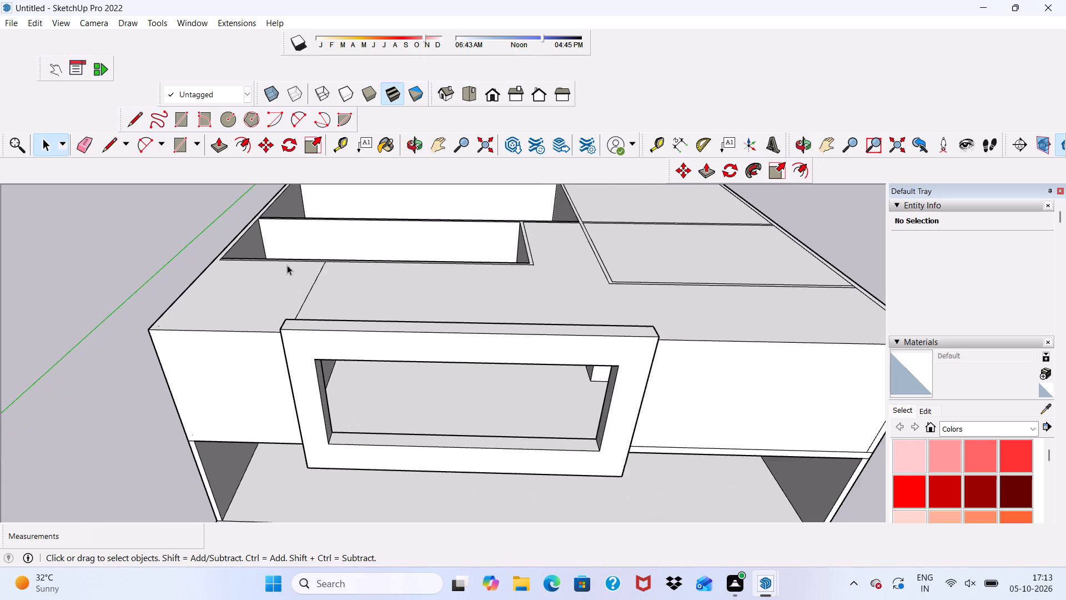
# Examine the frame's underside and, through its opening, the junction with the upper floor behind it.
pyautogui.scroll(-1, 287, 265)
pyautogui.moveTo(287, 265); pyautogui.dragTo(239, 67, button='middle')
pyautogui.scroll(-1, 247, 14)
pyautogui.middleClick(239, 69)
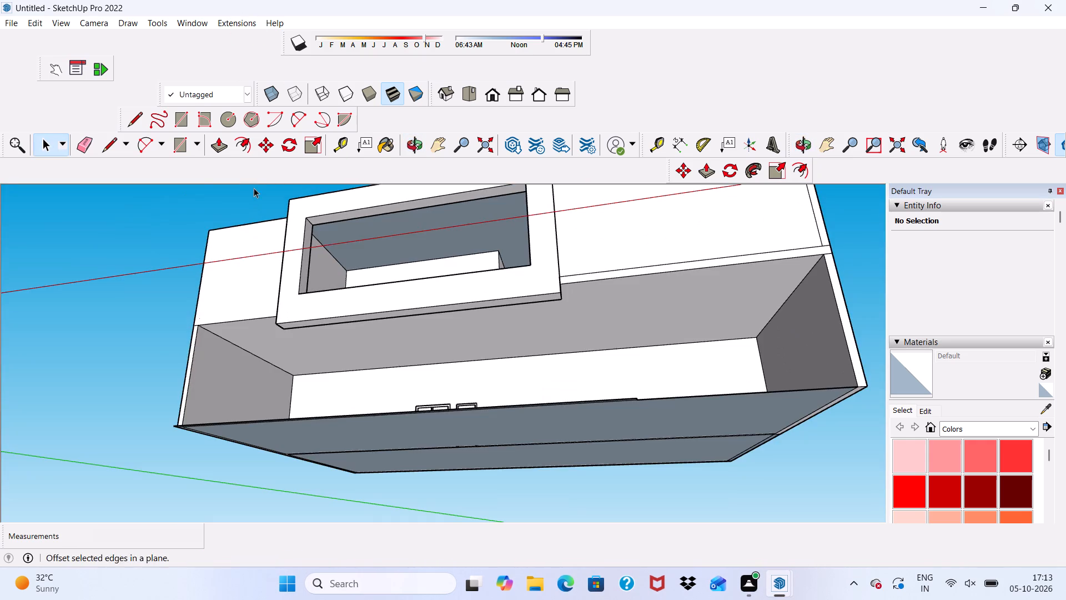
pyautogui.scroll(3, 292, 274)
pyautogui.moveTo(289, 290); pyautogui.dragTo(130, 453, button='middle')
pyautogui.scroll(4, 247, 456)
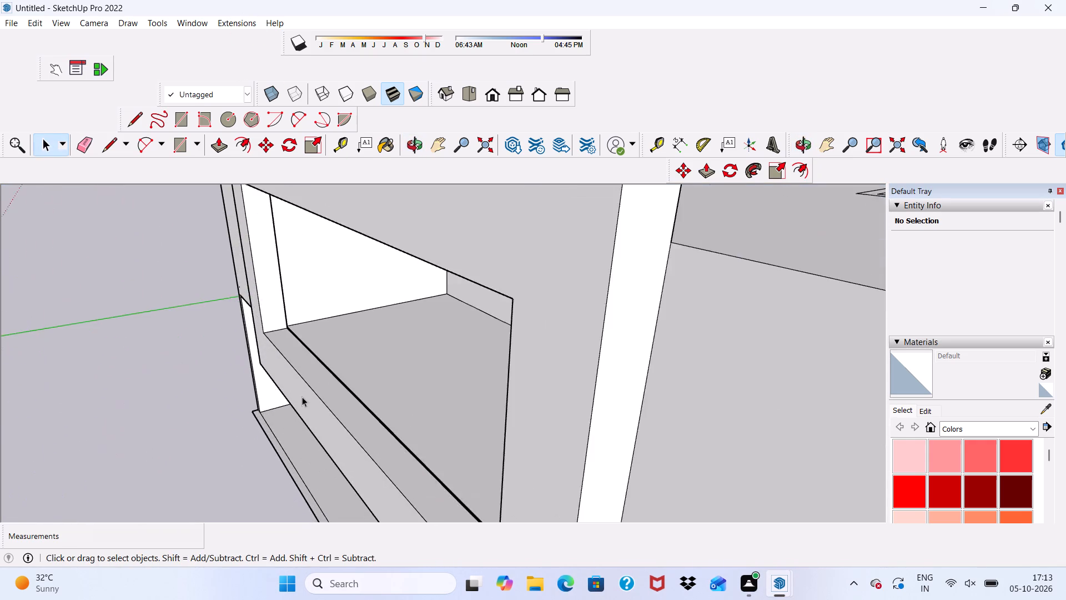
pyautogui.scroll(5, 302, 397)
pyautogui.moveTo(343, 356); pyautogui.dragTo(277, 358, button='middle')
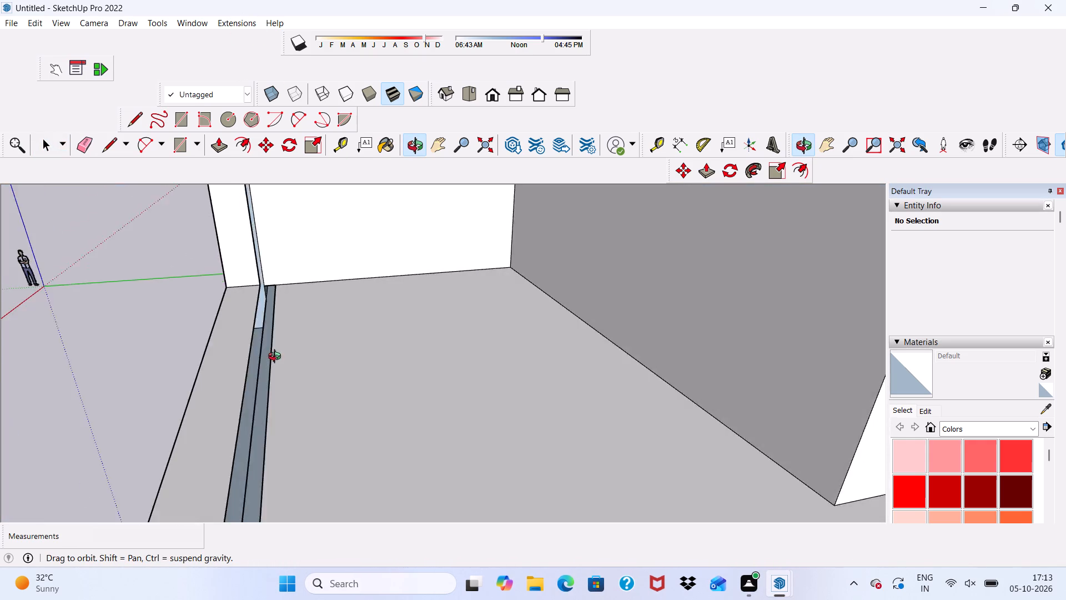
pyautogui.moveTo(277, 358); pyautogui.dragTo(280, 323, button='middle')
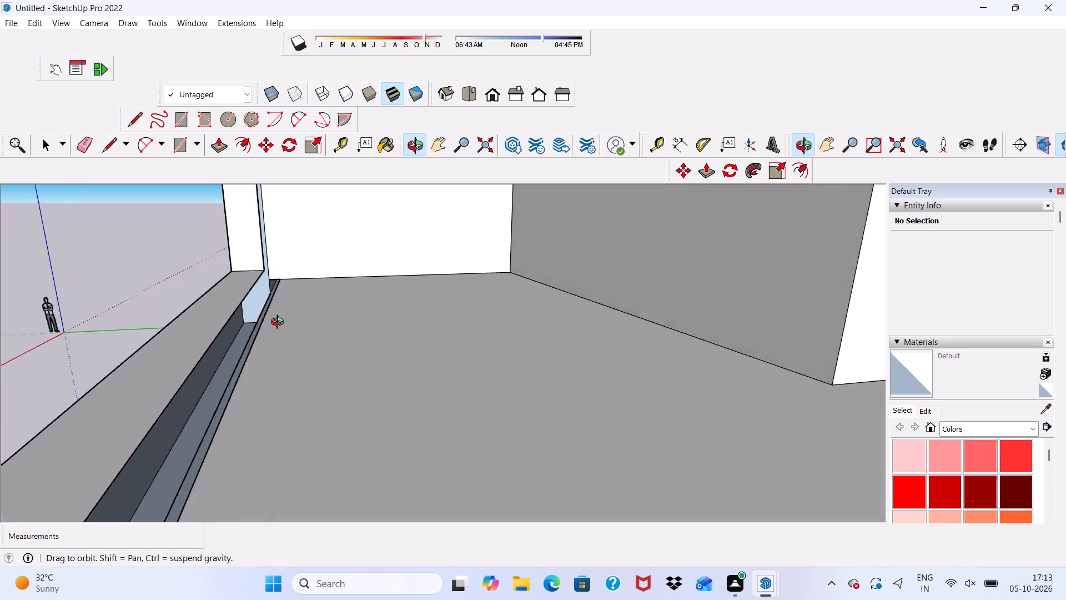
pyautogui.moveTo(280, 323); pyautogui.dragTo(283, 323, button='middle')
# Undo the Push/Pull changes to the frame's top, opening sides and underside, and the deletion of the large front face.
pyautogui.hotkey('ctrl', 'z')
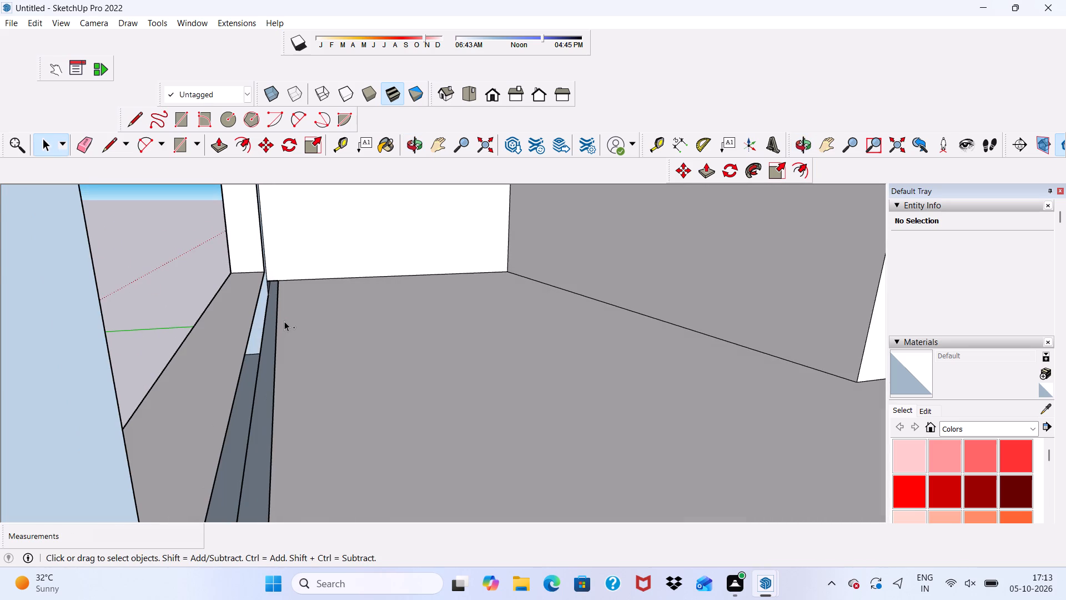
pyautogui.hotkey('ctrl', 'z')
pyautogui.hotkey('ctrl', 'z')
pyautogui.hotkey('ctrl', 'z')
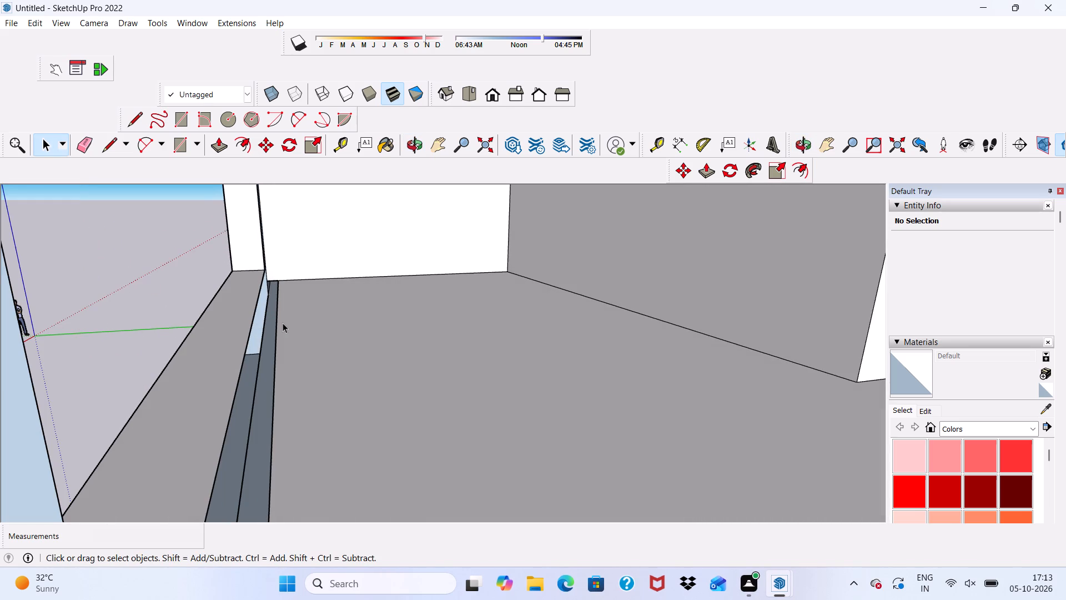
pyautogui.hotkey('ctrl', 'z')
# Delete the large white face closing the lower storey's front and the opening behind the frame.
pyautogui.scroll(-2, 263, 346)
pyautogui.moveTo(262, 347); pyautogui.dragTo(445, 327, button='middle')
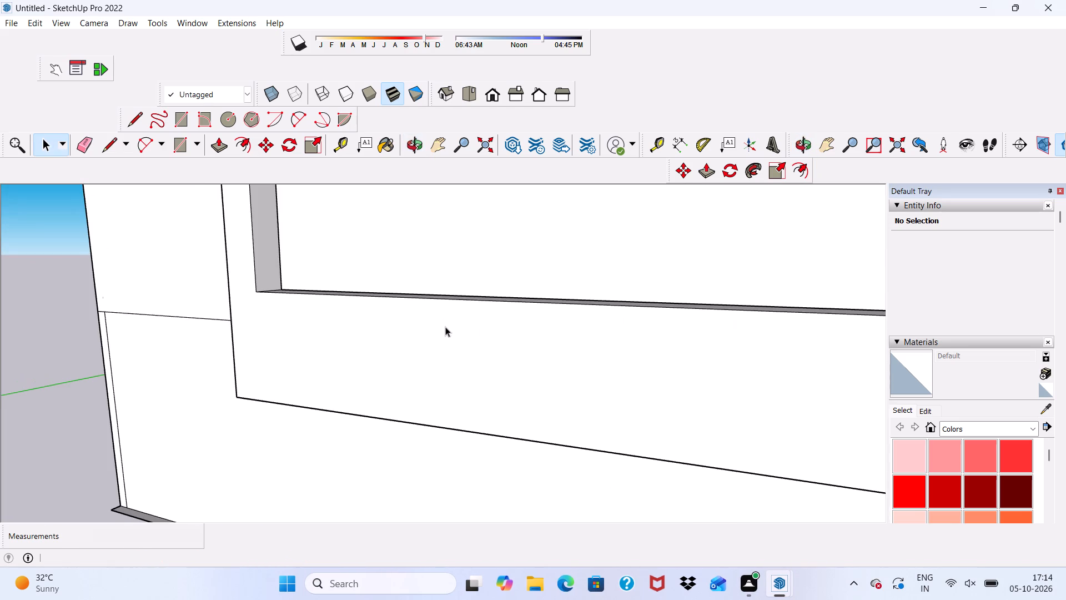
pyautogui.click(376, 238)
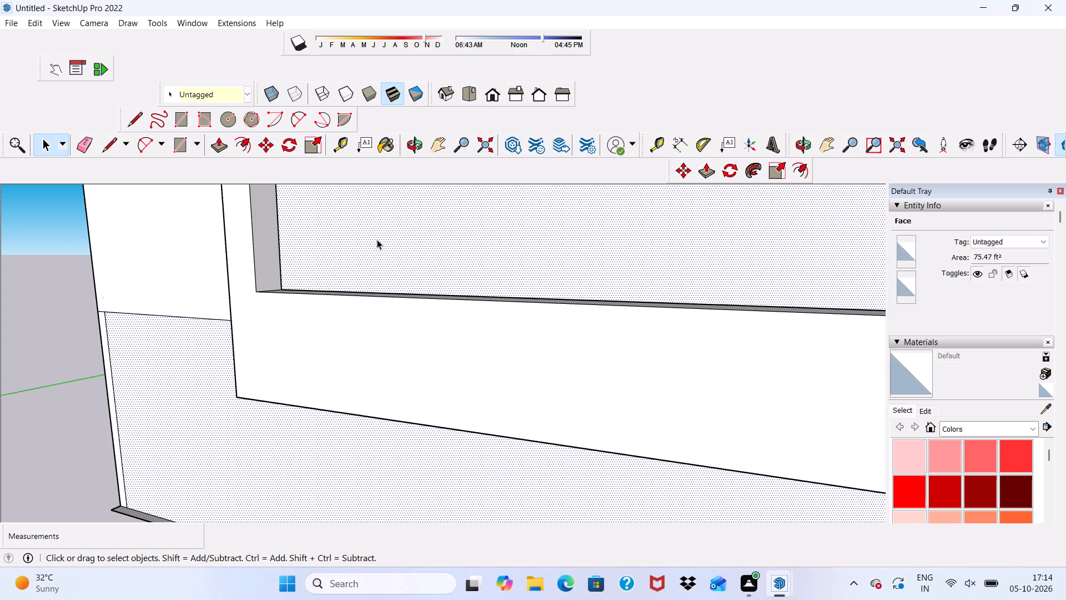
pyautogui.press('Delete')
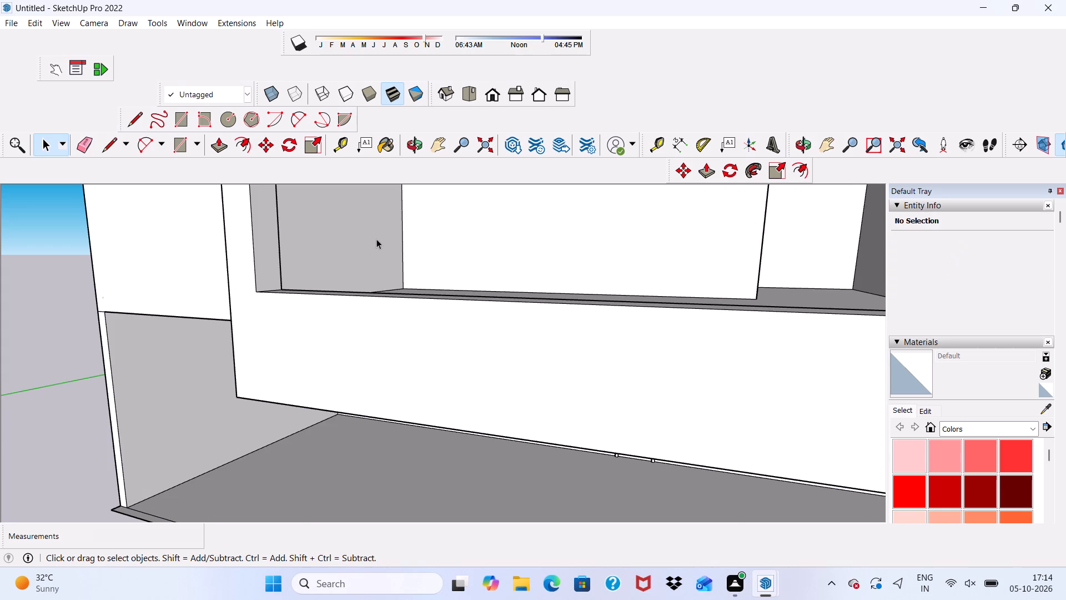
# Examine the frame's opening and the junction with the upper floor behind it from outside and inside.
pyautogui.scroll(-5, 376, 239)
pyautogui.moveTo(398, 271); pyautogui.dragTo(276, 285, button='middle')
pyautogui.scroll(4, 276, 285)
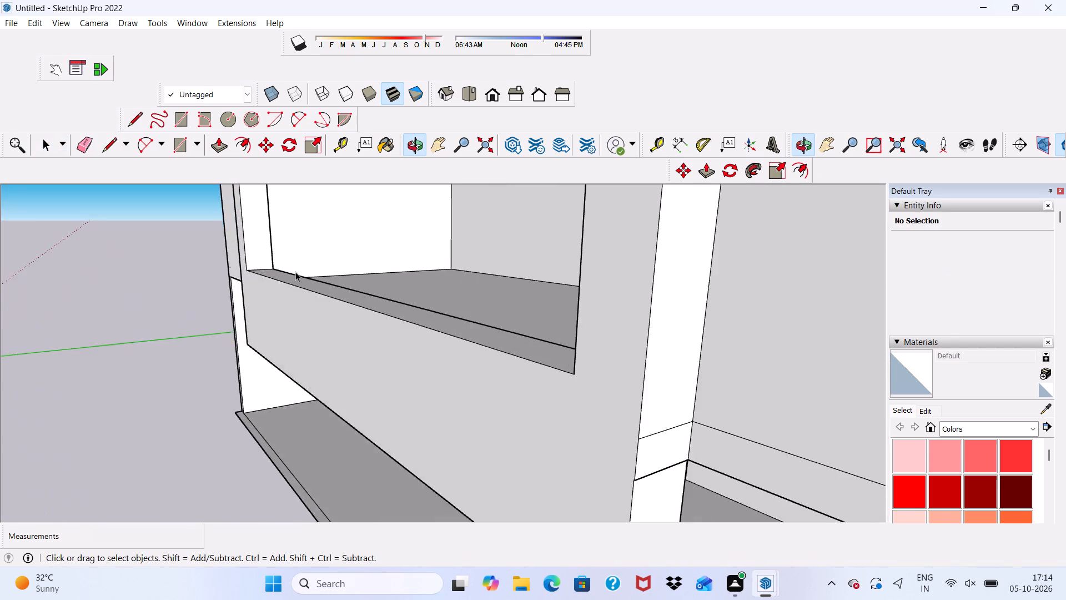
pyautogui.scroll(4, 295, 272)
pyautogui.moveTo(319, 257); pyautogui.dragTo(219, 267, button='middle')
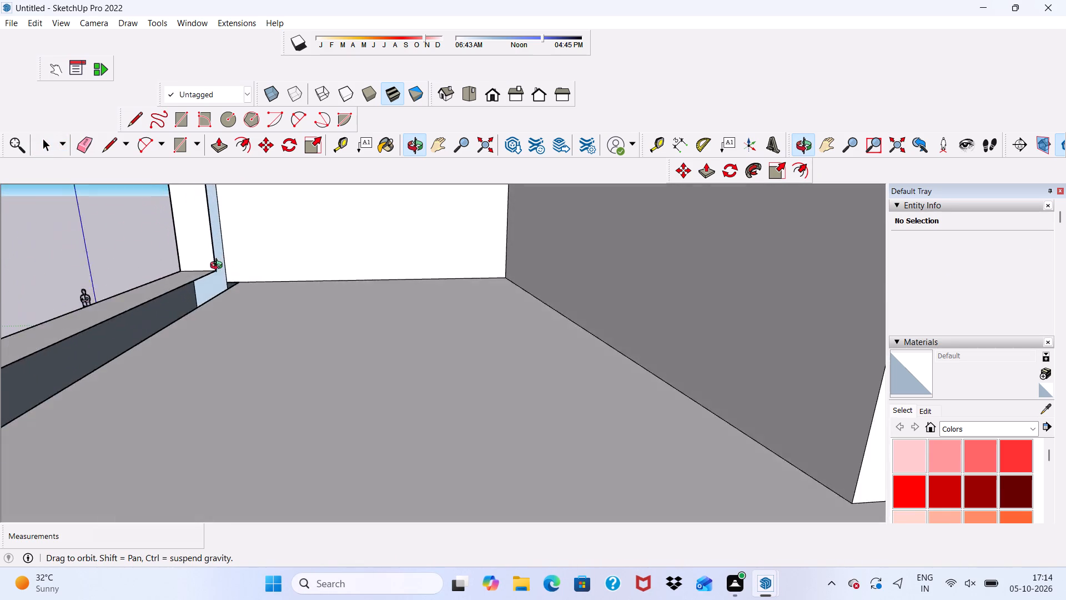
pyautogui.moveTo(219, 267); pyautogui.dragTo(213, 271, button='middle')
pyautogui.scroll(3, 213, 271)
pyautogui.click(222, 276)
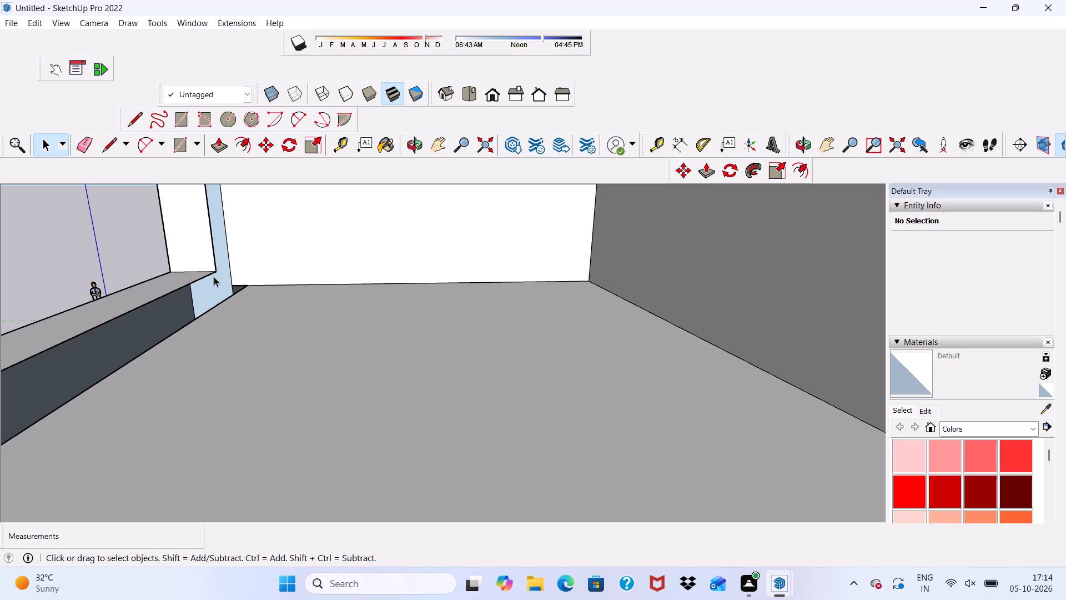
pyautogui.click(214, 277)
pyautogui.tripleClick(214, 277)
pyautogui.scroll(-4, 112, 282)
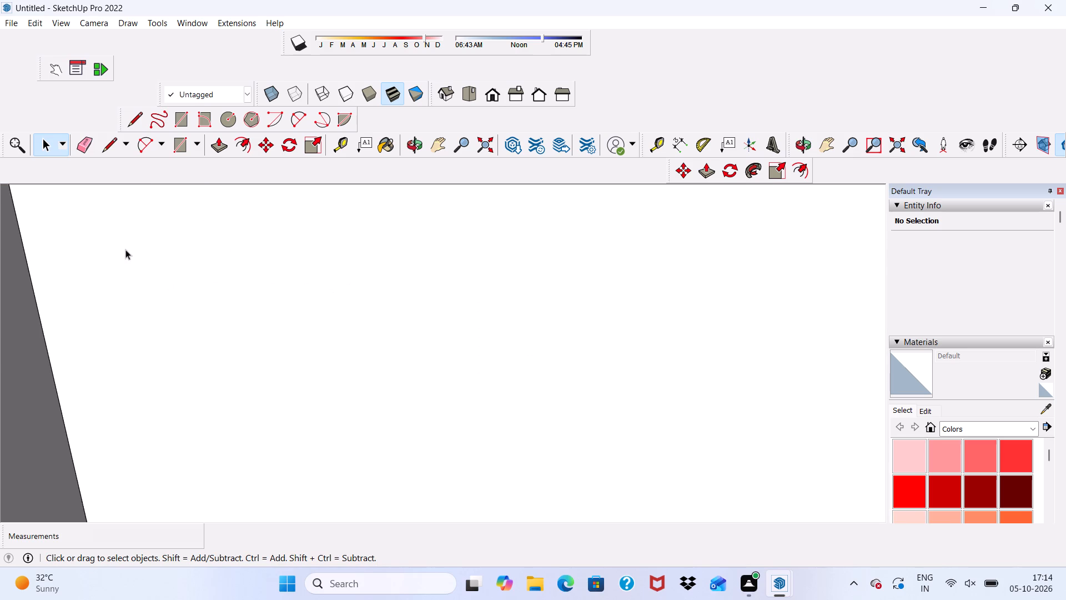
pyautogui.scroll(-2, 150, 266)
pyautogui.keyDown('ctrl'); pyautogui.moveTo(164, 281); pyautogui.dragTo(169, 287); pyautogui.keyUp('ctrl')
# Undo the projecting frame's resizing and extrusion and the deletion of the face closing the upper storey's front.
pyautogui.hotkey('ctrl', 'z')
pyautogui.scroll(-1, 170, 288)
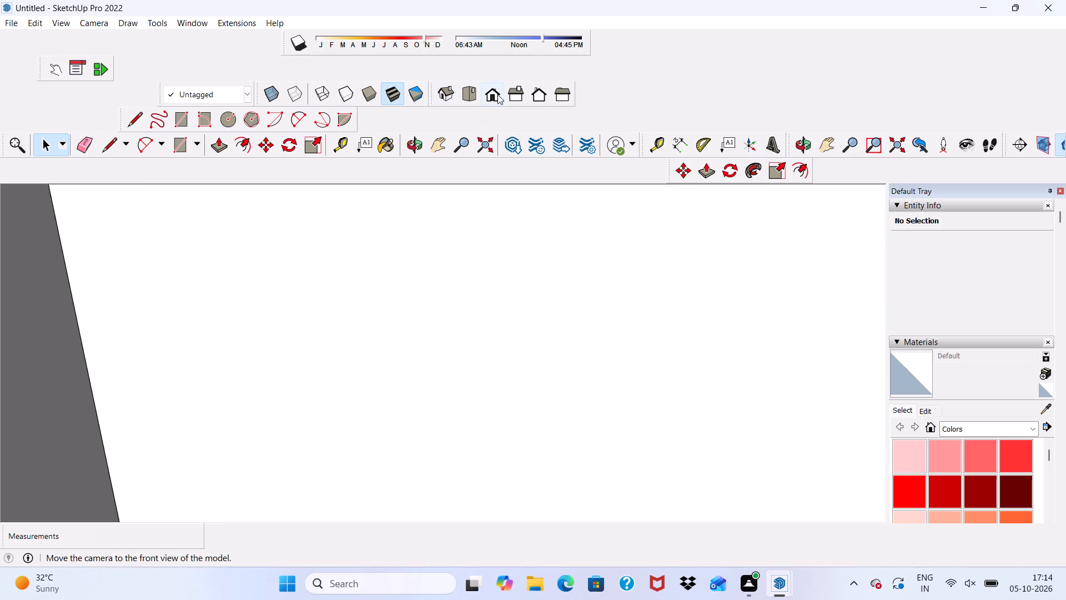
pyautogui.click(498, 93)
pyautogui.scroll(-8, 455, 156)
pyautogui.moveTo(356, 296); pyautogui.dragTo(262, 347, button='middle')
pyautogui.hotkey('ctrl', 'z')
pyautogui.hotkey('ctrl', 'z')
pyautogui.hotkey('ctrl', 'z')
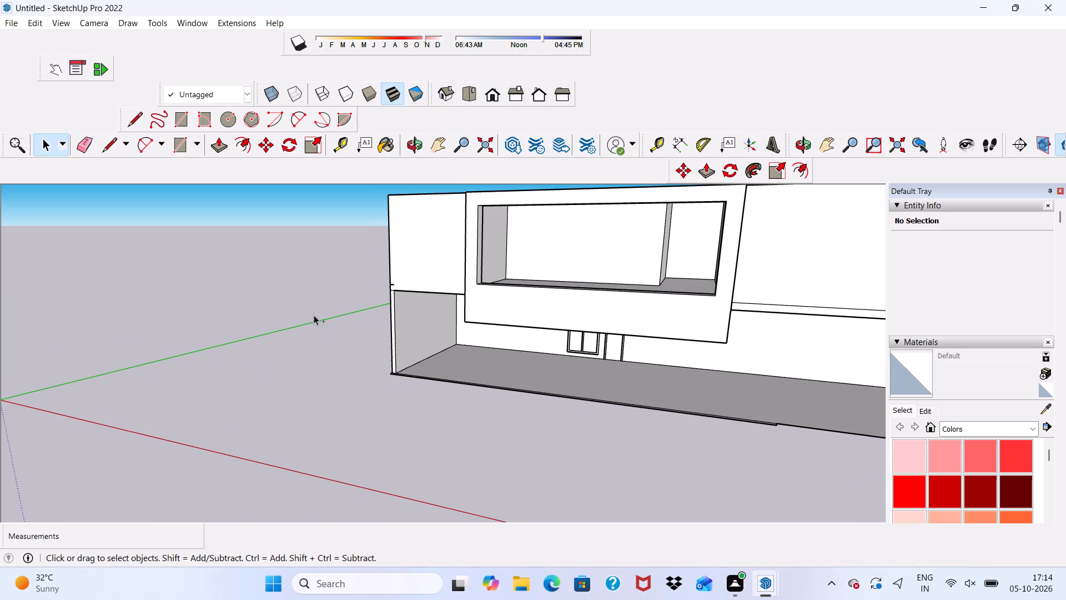
pyautogui.moveTo(320, 313); pyautogui.dragTo(333, 314)
pyautogui.hotkey('ctrl', 'z')
pyautogui.hotkey('ctrl', 'z')
pyautogui.hotkey('ctrl', 'z')
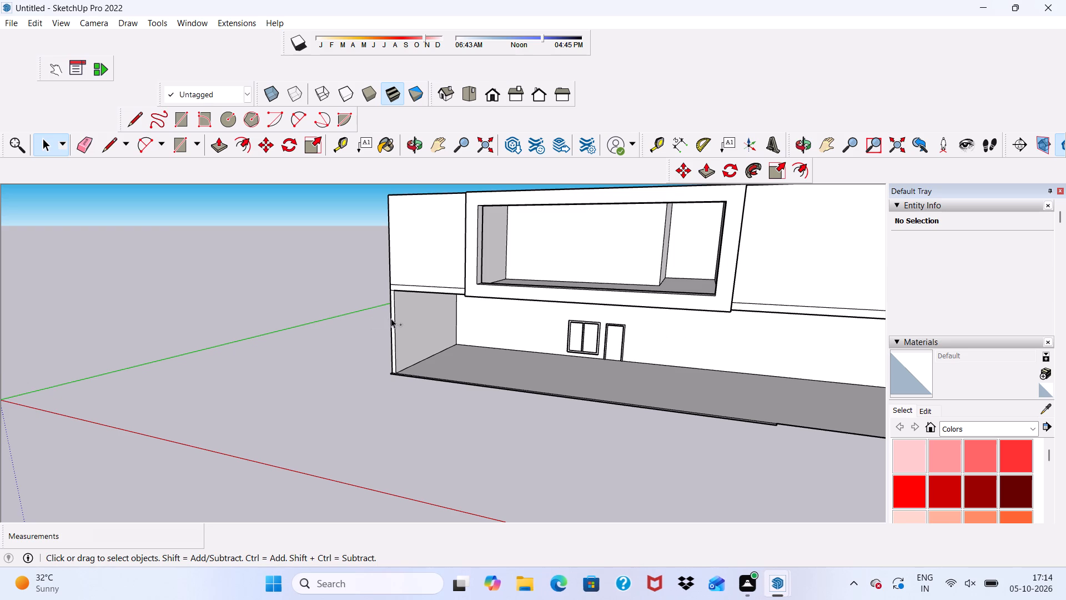
pyautogui.keyDown('ctrl'); pyautogui.scroll(7, 475, 321); pyautogui.keyUp('ctrl')
pyautogui.moveTo(500, 244); pyautogui.dragTo(333, 287, button='middle')
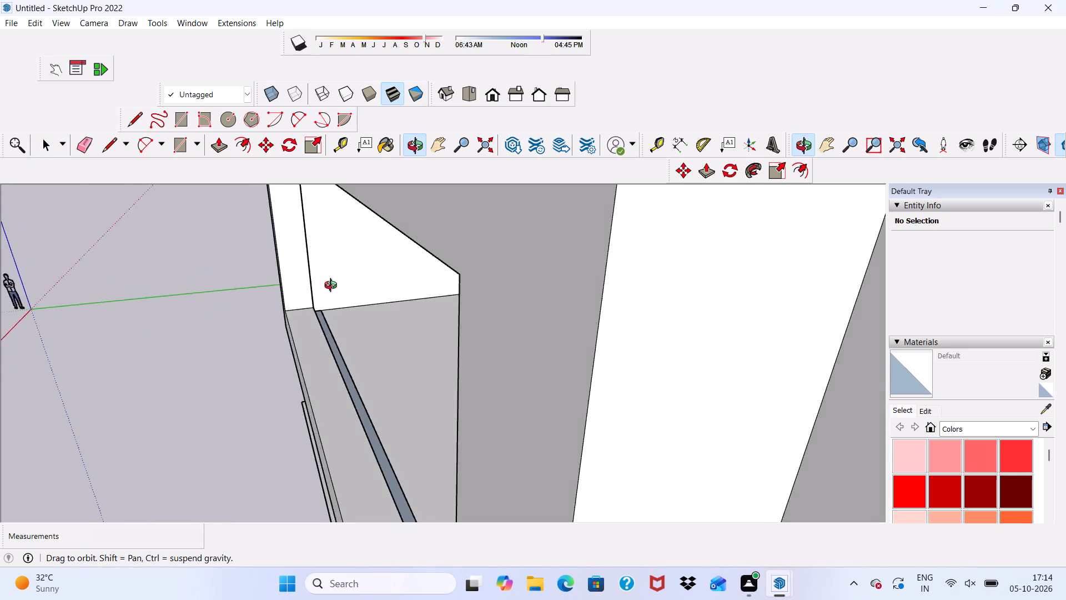
pyautogui.moveTo(333, 287); pyautogui.dragTo(360, 287, button='middle')
pyautogui.moveTo(357, 302); pyautogui.dragTo(289, 329, button='middle')
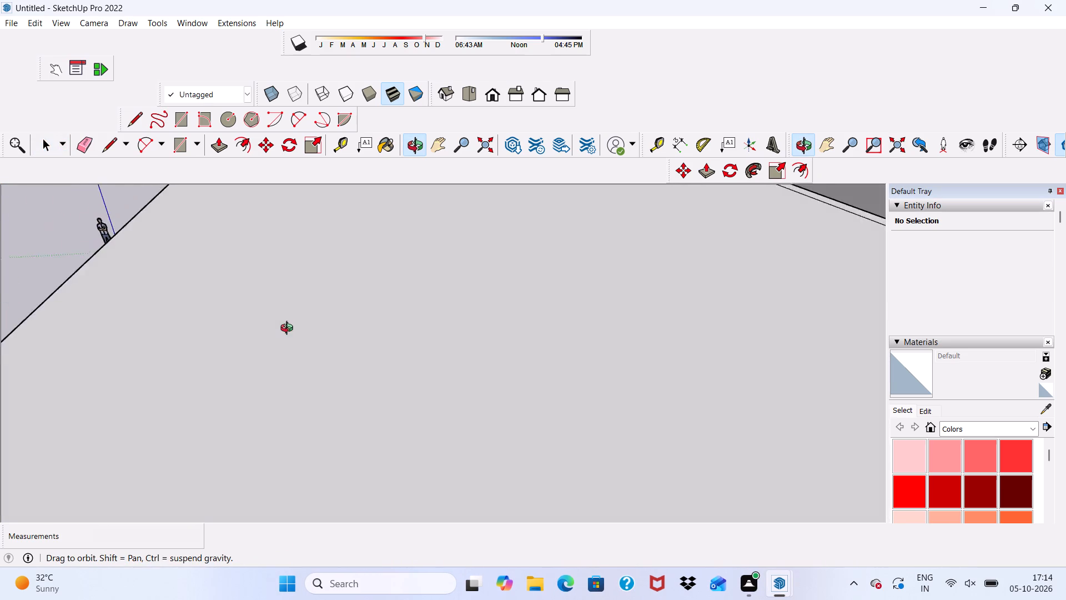
pyautogui.moveTo(289, 329); pyautogui.dragTo(344, 309, button='middle')
pyautogui.hotkey('ctrl', 'z')
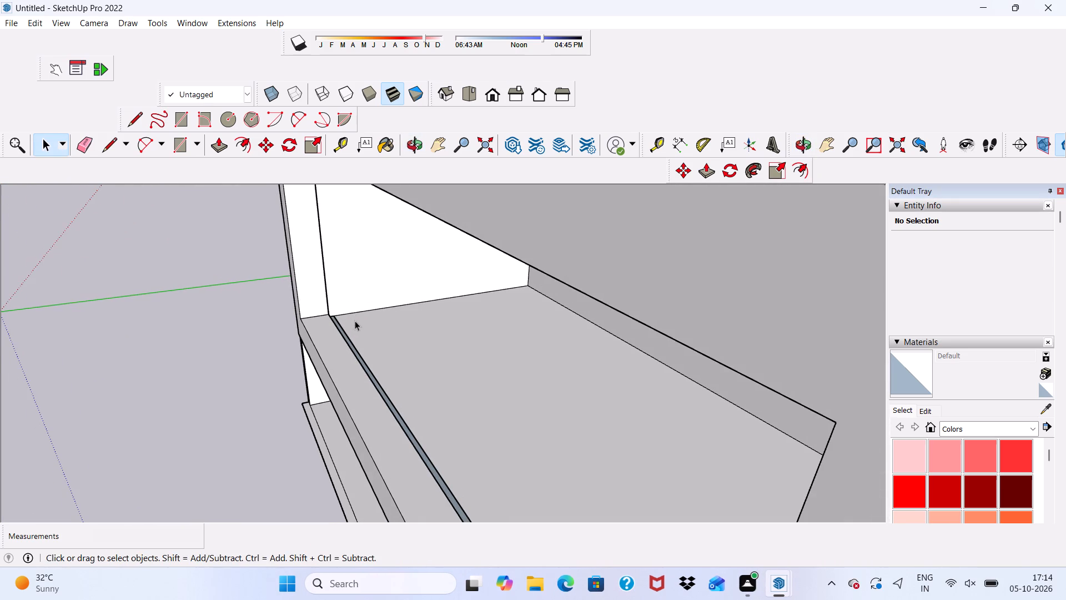
pyautogui.hotkey('ctrl', 'z')
pyautogui.hotkey('ctrl', 'z')
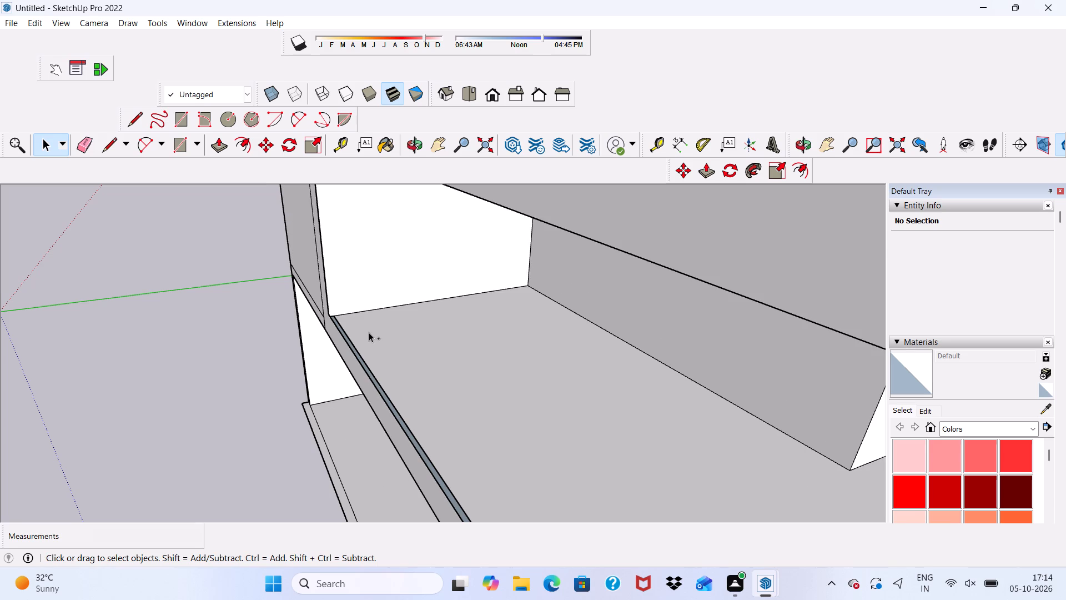
pyautogui.hotkey('ctrl', 'z')
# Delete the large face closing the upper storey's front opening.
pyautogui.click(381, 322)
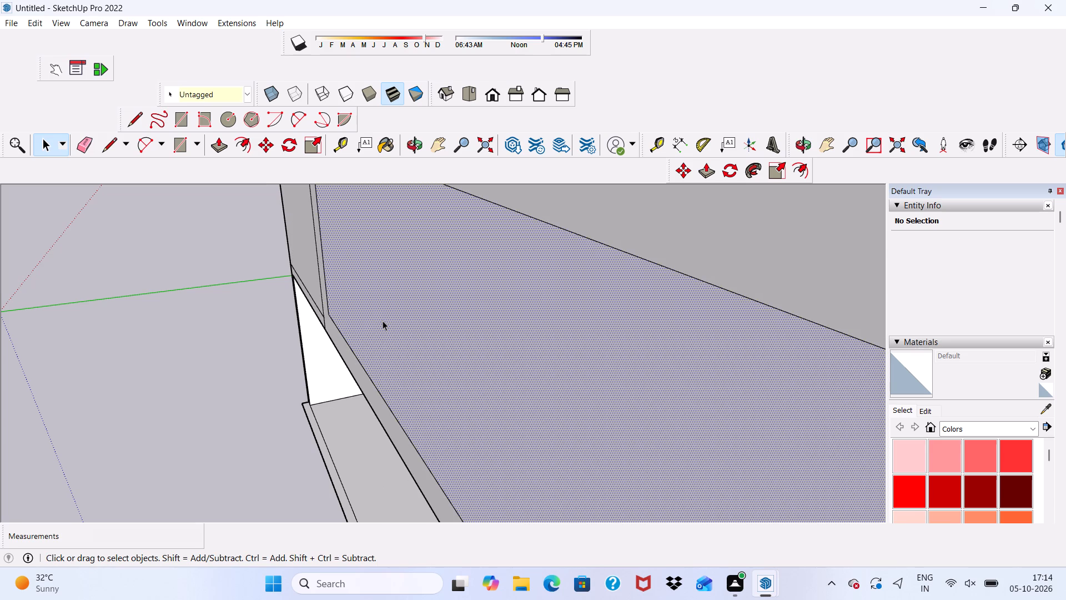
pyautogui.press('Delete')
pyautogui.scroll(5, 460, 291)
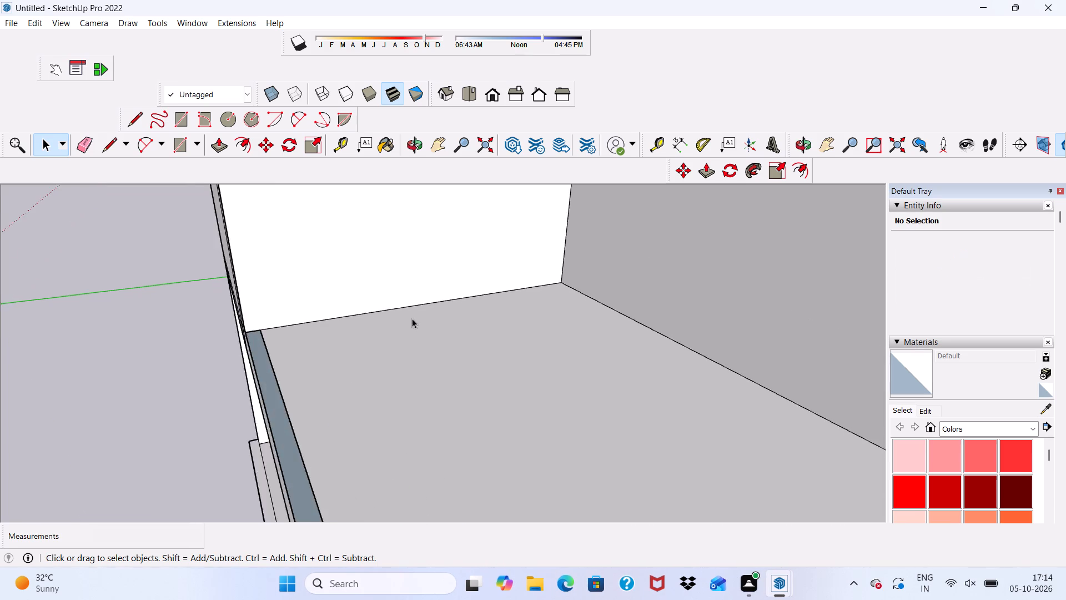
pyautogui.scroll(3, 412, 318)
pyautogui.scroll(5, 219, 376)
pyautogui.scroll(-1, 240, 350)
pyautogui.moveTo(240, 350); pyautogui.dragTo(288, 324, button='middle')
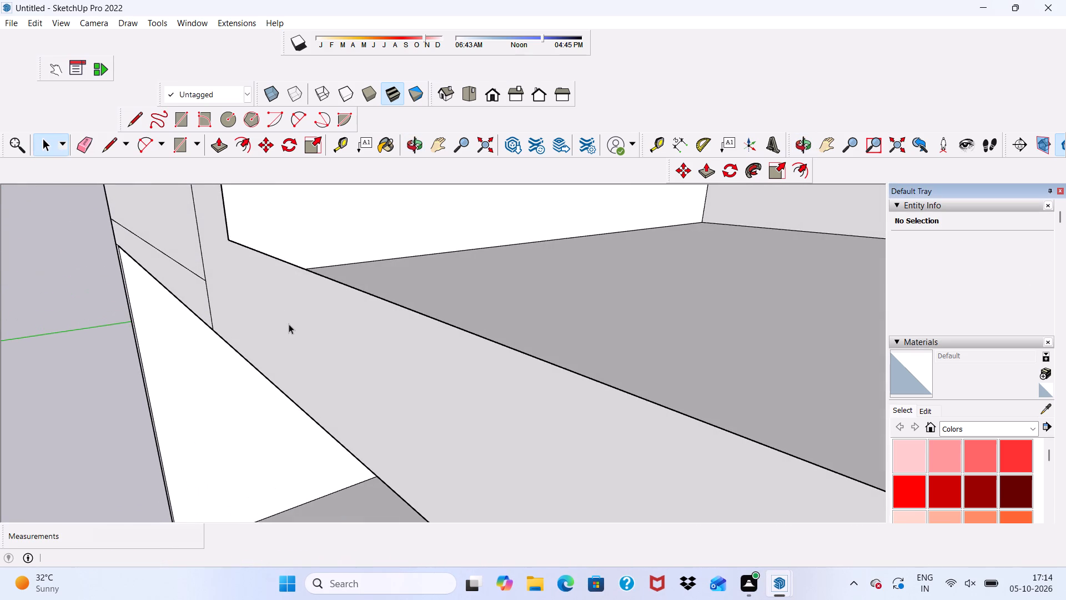
# Undo the face deletion and the preceding edits, back to the open upper storey with a narrow floor strip along its front edge.
pyautogui.keyDown('ctrl'); pyautogui.click(288, 328); pyautogui.keyUp('ctrl')
pyautogui.hotkey('ctrl', 'z')
pyautogui.hotkey('ctrl', 'z')
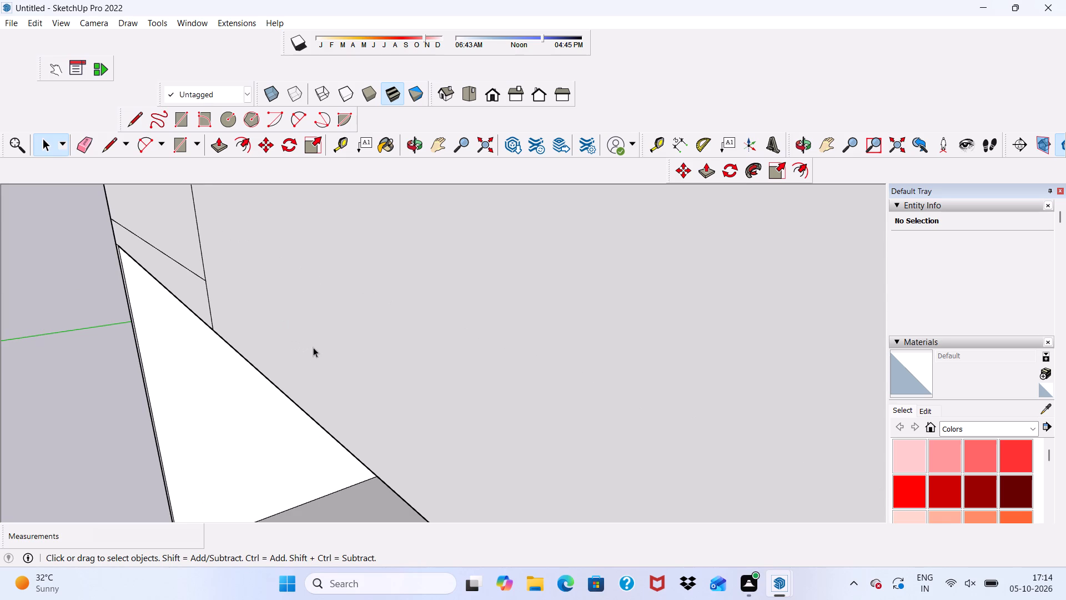
pyautogui.click(313, 348)
pyautogui.hotkey('ctrl', 'z')
pyautogui.keyDown('ctrl'); pyautogui.moveTo(314, 352); pyautogui.dragTo(309, 355); pyautogui.keyUp('ctrl')
pyautogui.hotkey('ctrl', 'z')
pyautogui.click(308, 356)
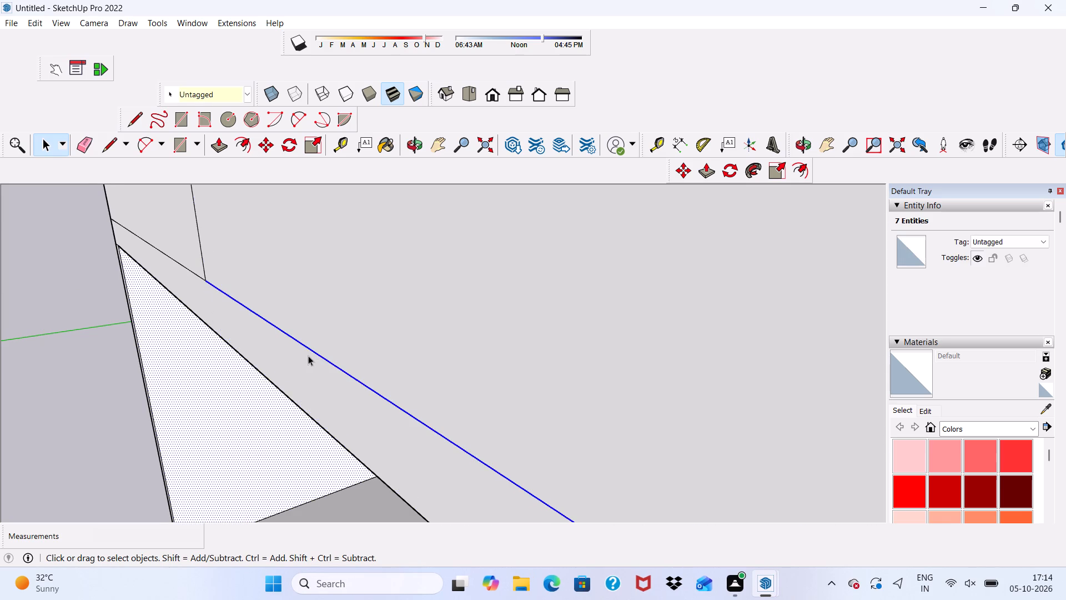
pyautogui.scroll(-3, 304, 356)
pyautogui.hotkey('ctrl', 'z')
pyautogui.moveTo(314, 361); pyautogui.dragTo(310, 368)
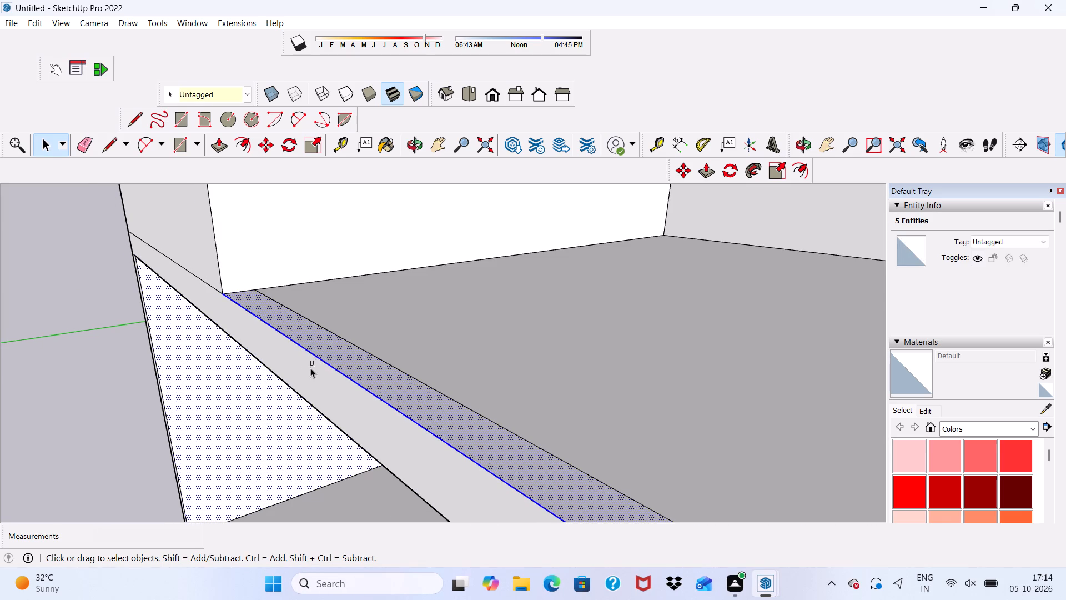
pyautogui.moveTo(310, 368); pyautogui.dragTo(310, 369)
# Push/Pull the narrow strip along the upper floor's front edge up 3' as a parapet.
pyautogui.scroll(-2, 300, 354)
pyautogui.moveTo(299, 352); pyautogui.dragTo(261, 428, button='middle')
pyautogui.middleClick(260, 428)
pyautogui.scroll(2, 284, 366)
pyautogui.click(285, 351)
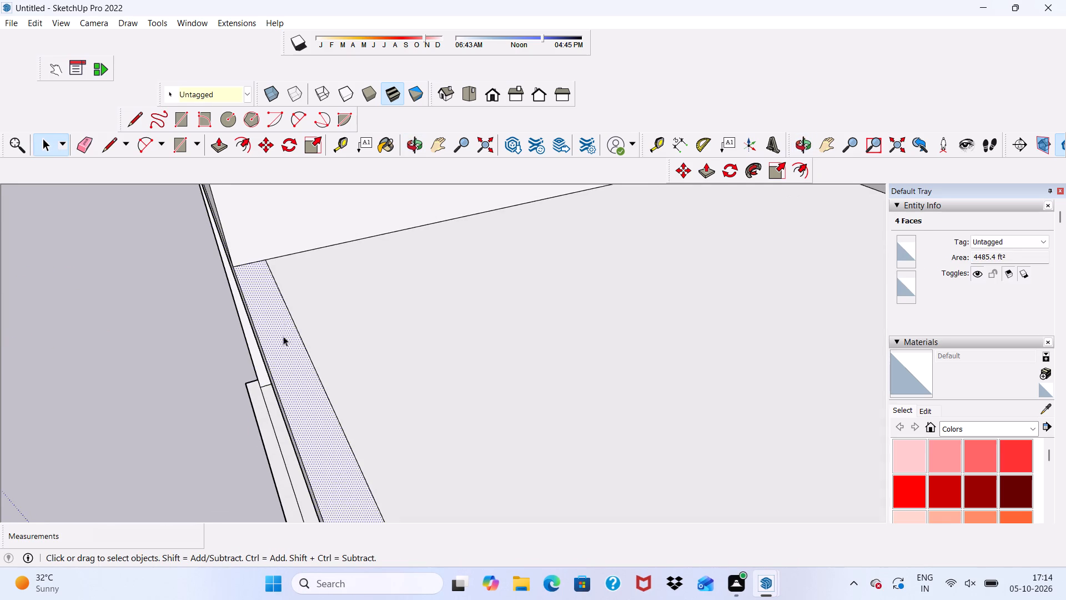
pyautogui.click(225, 146)
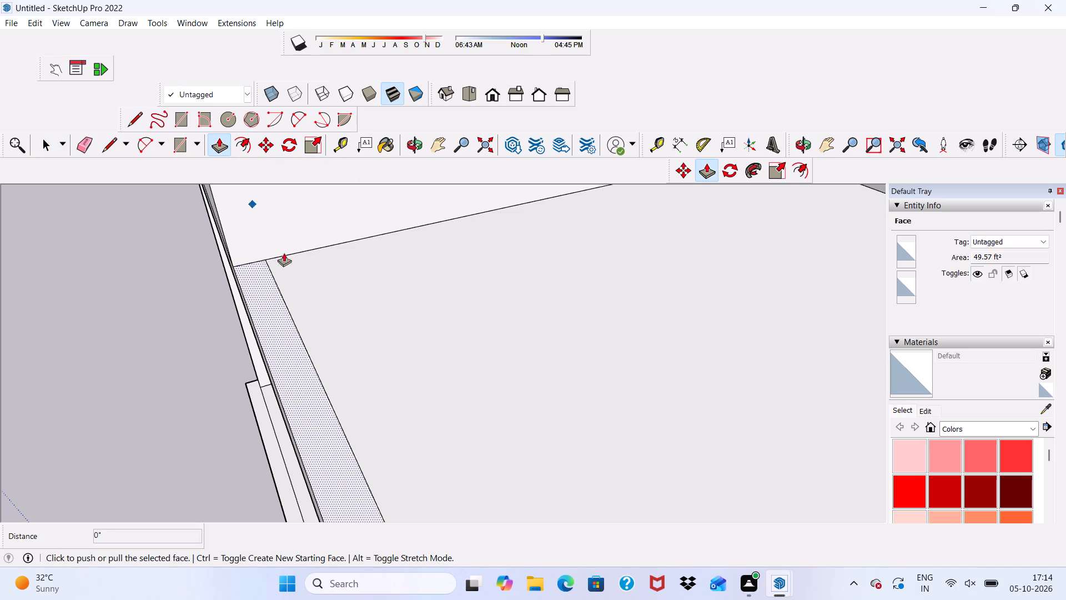
pyautogui.click(297, 351)
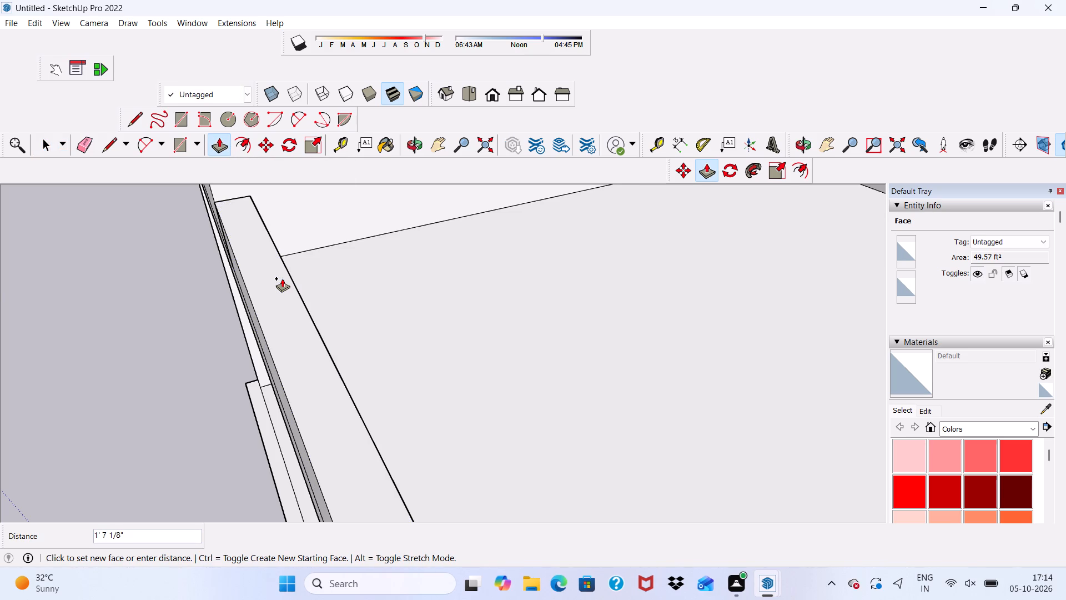
pyautogui.write('3"')
pyautogui.press('BackSpace')
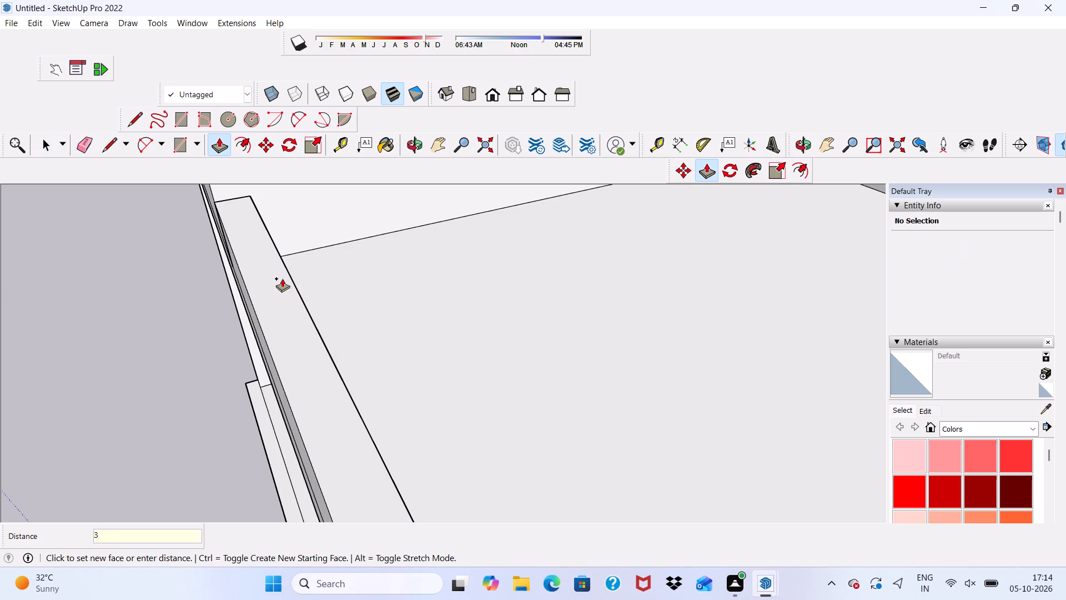
pyautogui.press("'")
pyautogui.press('Return')
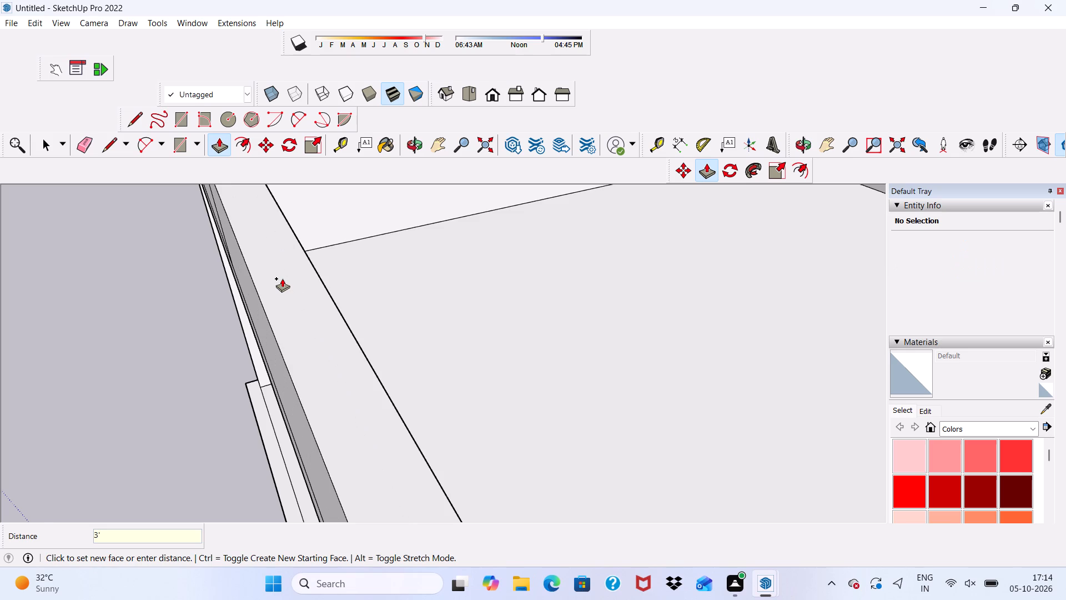
# Examine the raised parapet and the building's whole front from several angles and distances.
pyautogui.scroll(-9, 282, 278)
pyautogui.moveTo(266, 300); pyautogui.dragTo(373, 227, button='middle')
pyautogui.scroll(-7, 165, 305)
pyautogui.scroll(1, 209, 260)
pyautogui.scroll(-1, 215, 266)
pyautogui.moveTo(224, 278); pyautogui.dragTo(227, 278, button='middle')
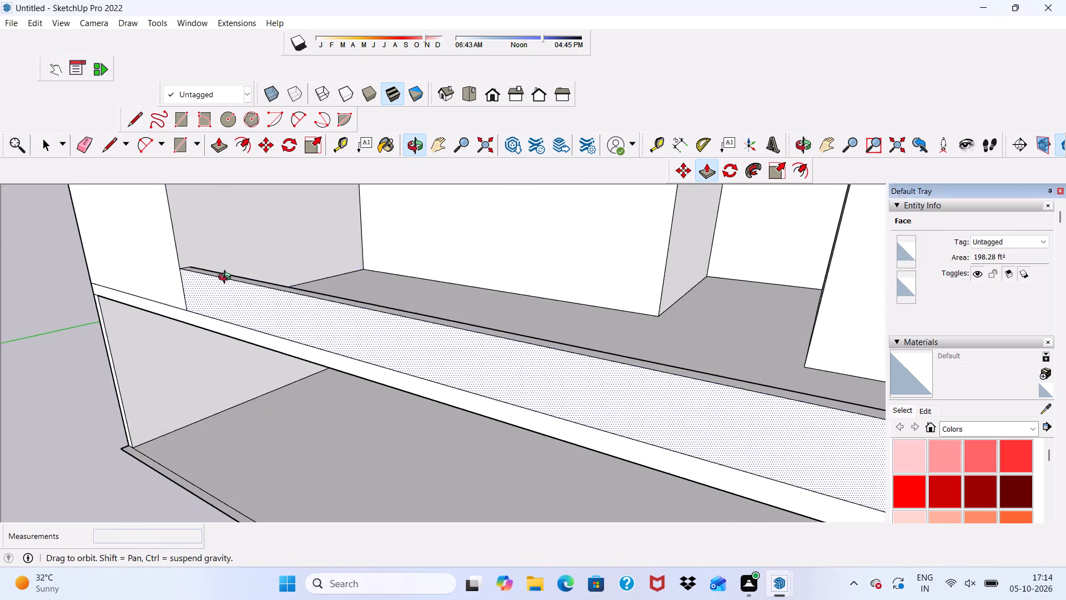
pyautogui.moveTo(227, 278); pyautogui.dragTo(271, 249, button='middle')
pyautogui.middleClick(271, 249)
pyautogui.scroll(4, 211, 286)
pyautogui.press('space')
pyautogui.scroll(2, 194, 274)
pyautogui.scroll(-5, 194, 273)
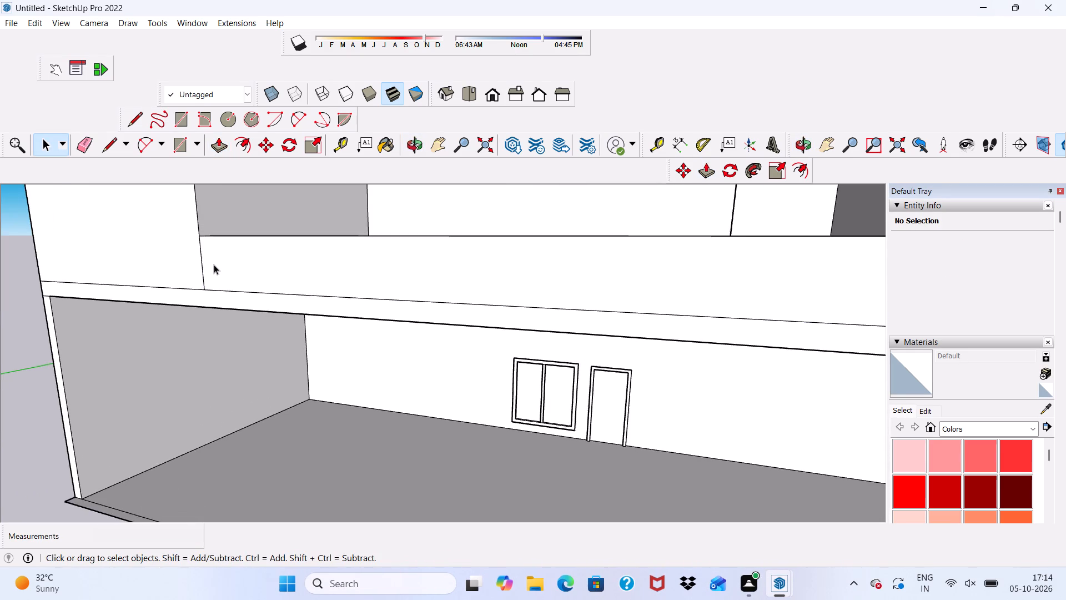
pyautogui.moveTo(218, 261); pyautogui.dragTo(276, 249, button='middle')
pyautogui.middleClick(276, 249)
pyautogui.scroll(-5, 274, 251)
pyautogui.scroll(1, 182, 268)
pyautogui.scroll(-7, 180, 271)
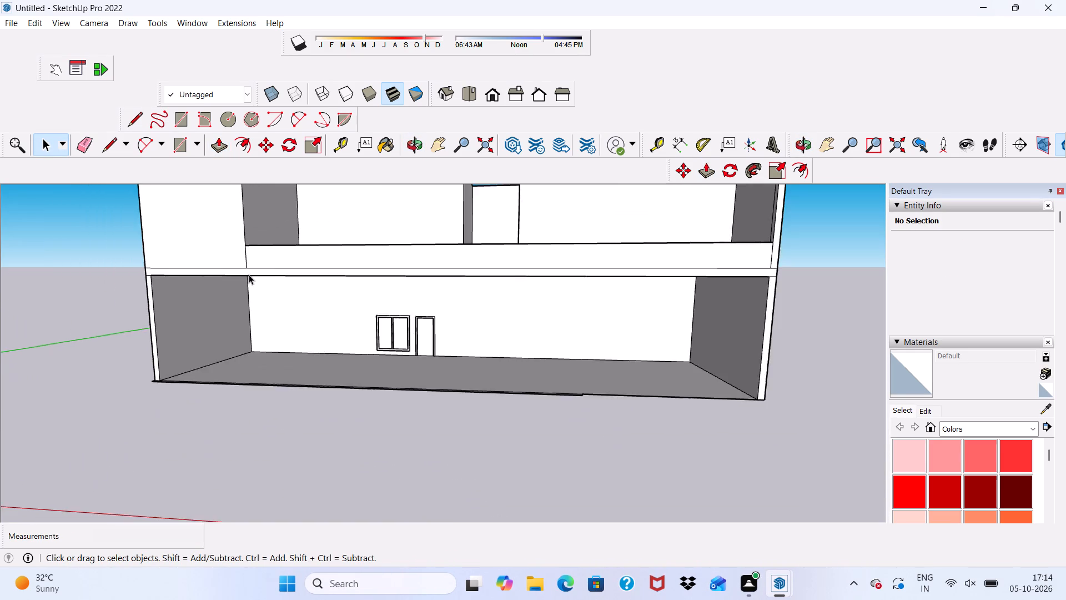
pyautogui.scroll(-6, 249, 274)
pyautogui.scroll(-3, 340, 211)
pyautogui.scroll(5, 264, 219)
pyautogui.scroll(-2, 259, 201)
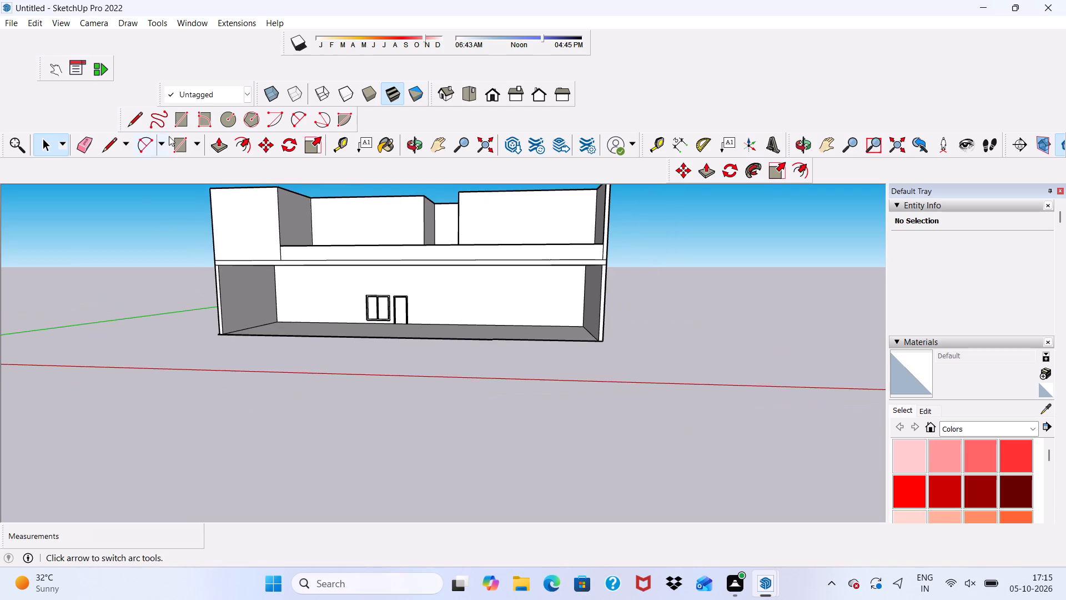
# In front view, draw a rectangle about 34' 6" by 18' 1" upward from the floor slab's lower edge, beside the solid upper-storey block.
pyautogui.click(180, 116)
pyautogui.scroll(8, 316, 278)
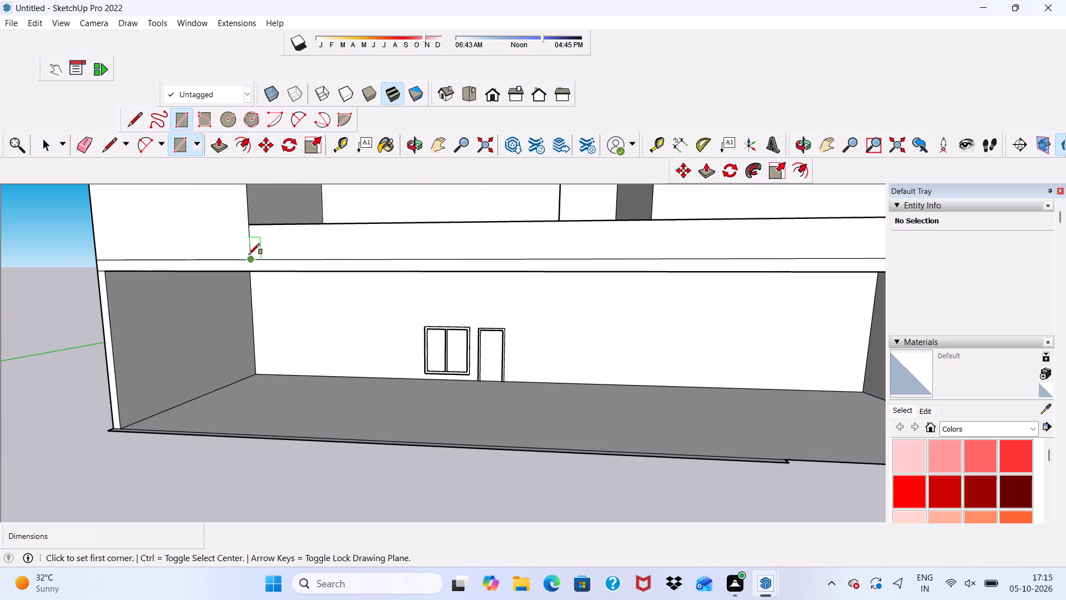
pyautogui.click(251, 271)
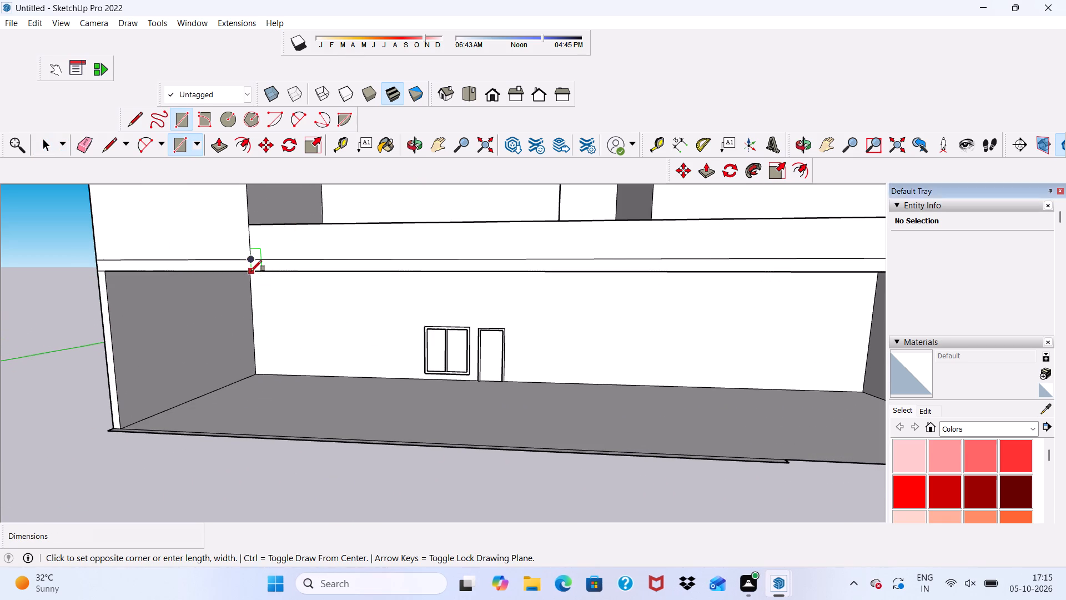
pyautogui.scroll(-13, 254, 198)
pyautogui.scroll(-2, 452, 211)
pyautogui.scroll(-2, 569, 196)
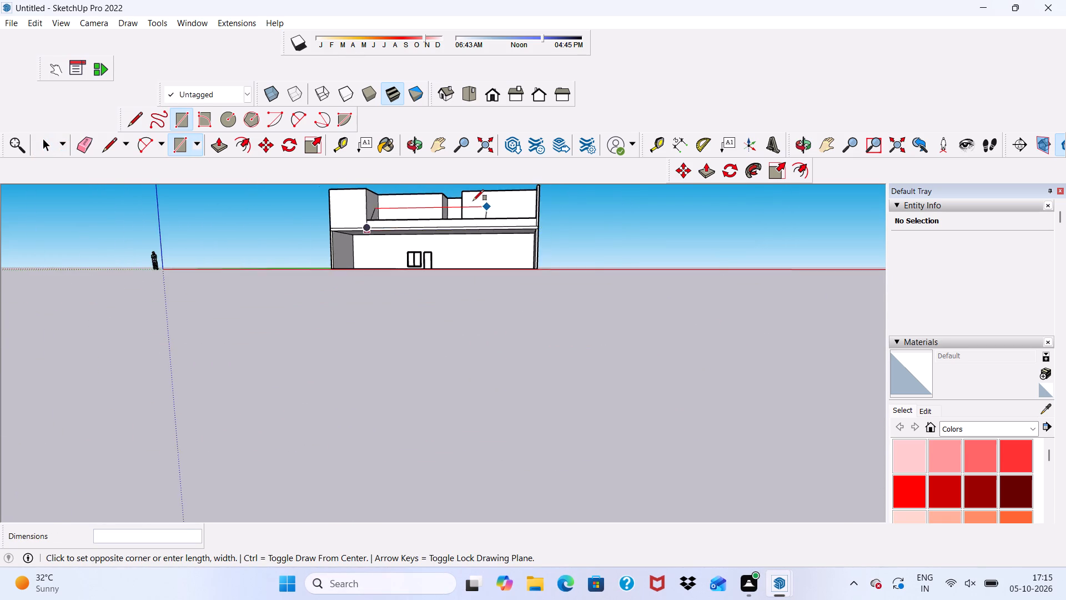
pyautogui.scroll(6, 473, 201)
pyautogui.scroll(-12, 441, 192)
pyautogui.scroll(1, 441, 185)
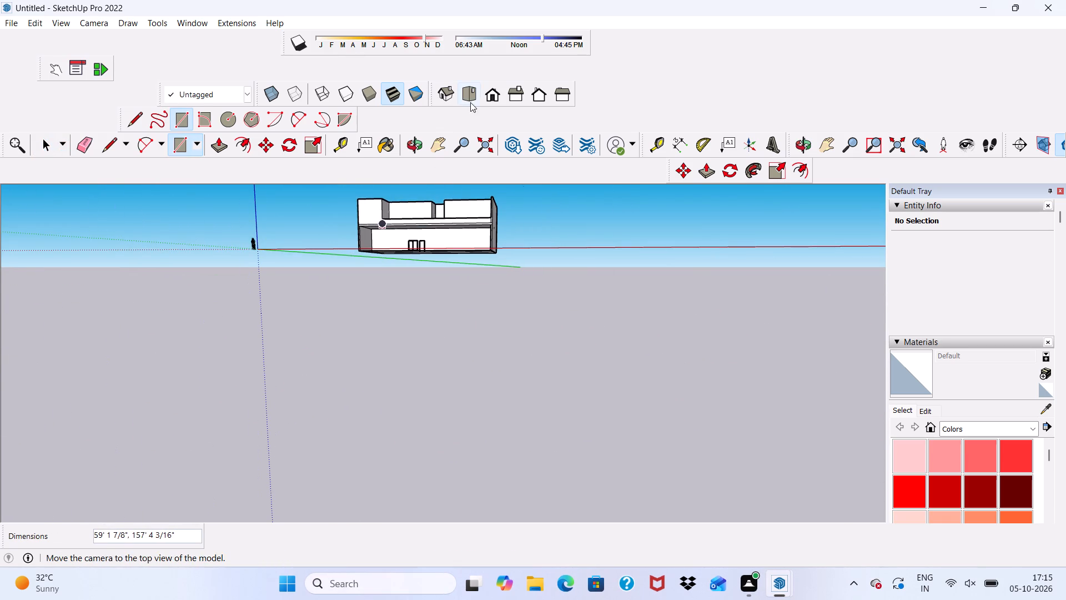
pyautogui.click(493, 88)
pyautogui.scroll(3, 476, 305)
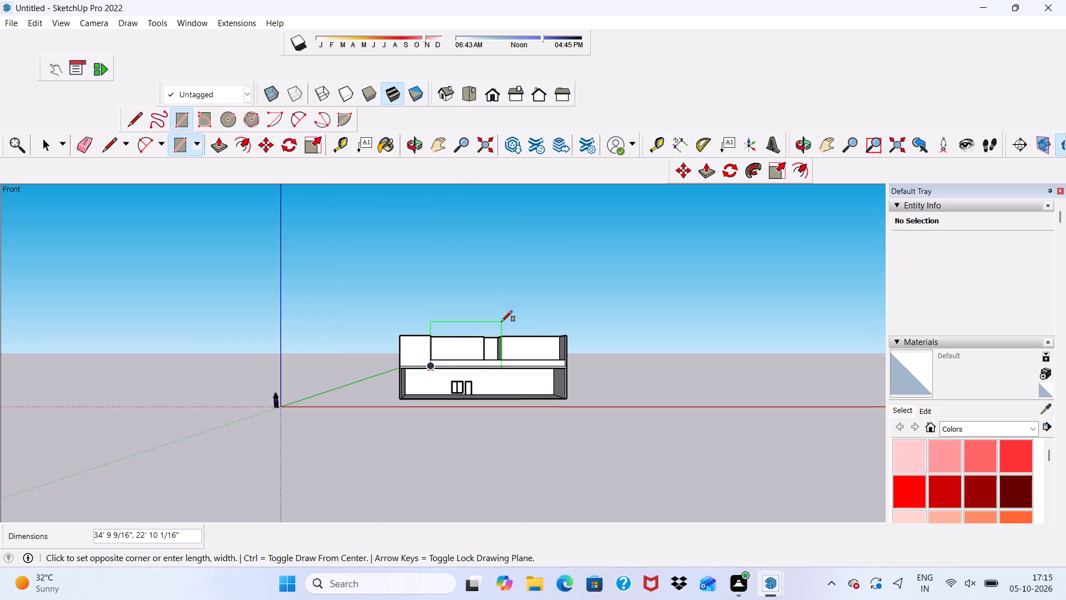
pyautogui.scroll(1, 507, 329)
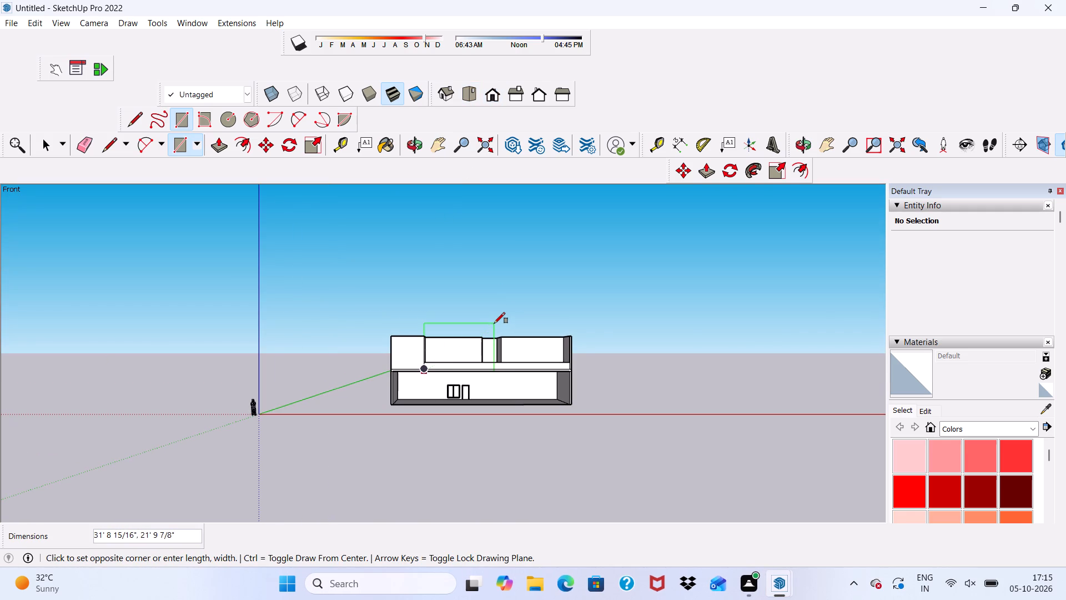
pyautogui.scroll(3, 491, 307)
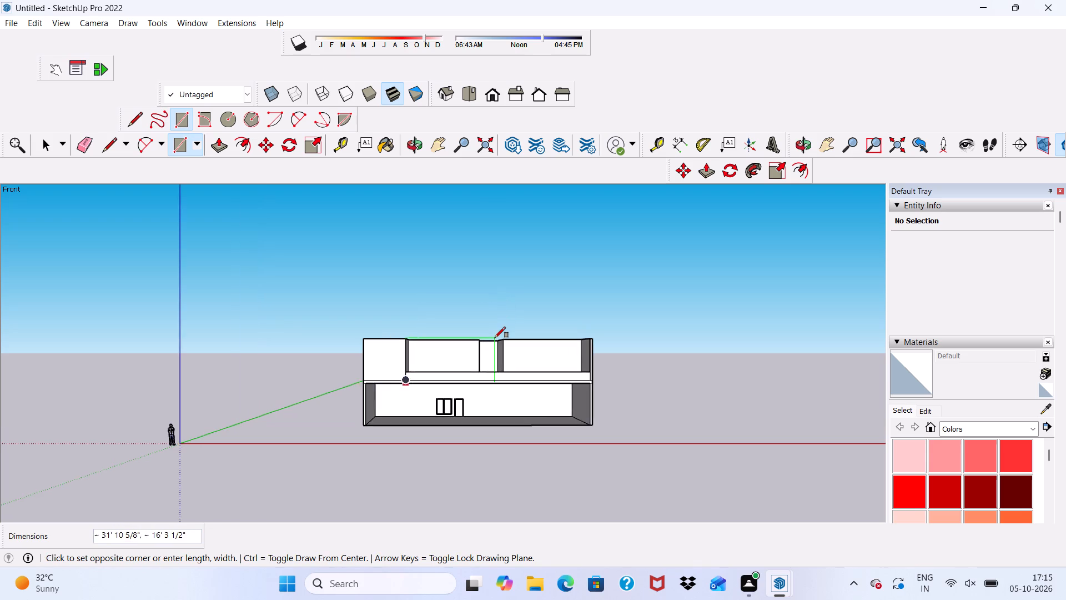
pyautogui.scroll(3, 496, 341)
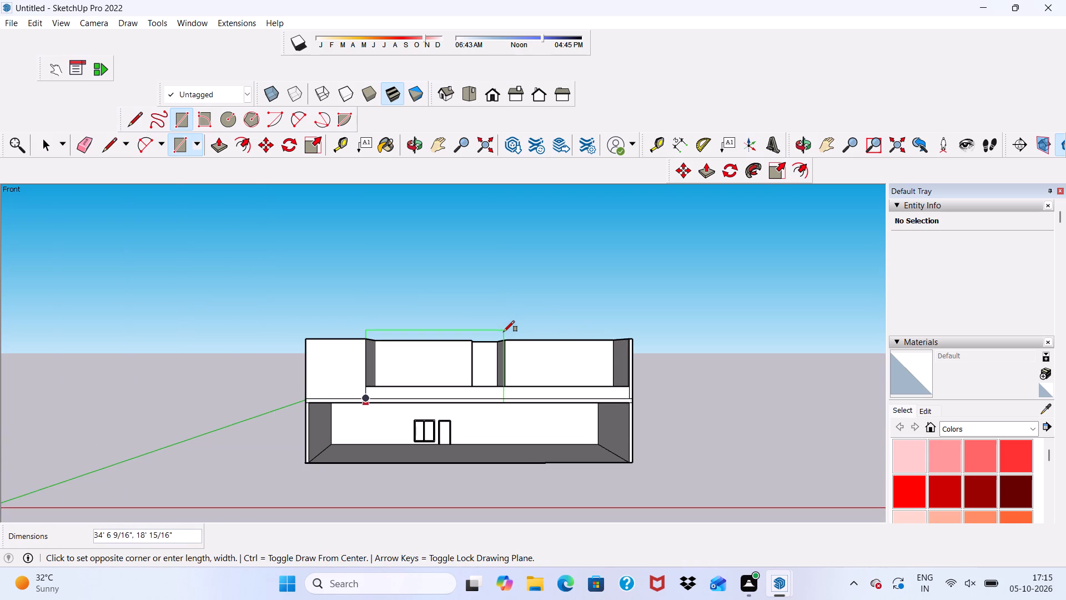
pyautogui.click(504, 332)
pyautogui.scroll(-2, 461, 323)
pyautogui.scroll(5, 457, 327)
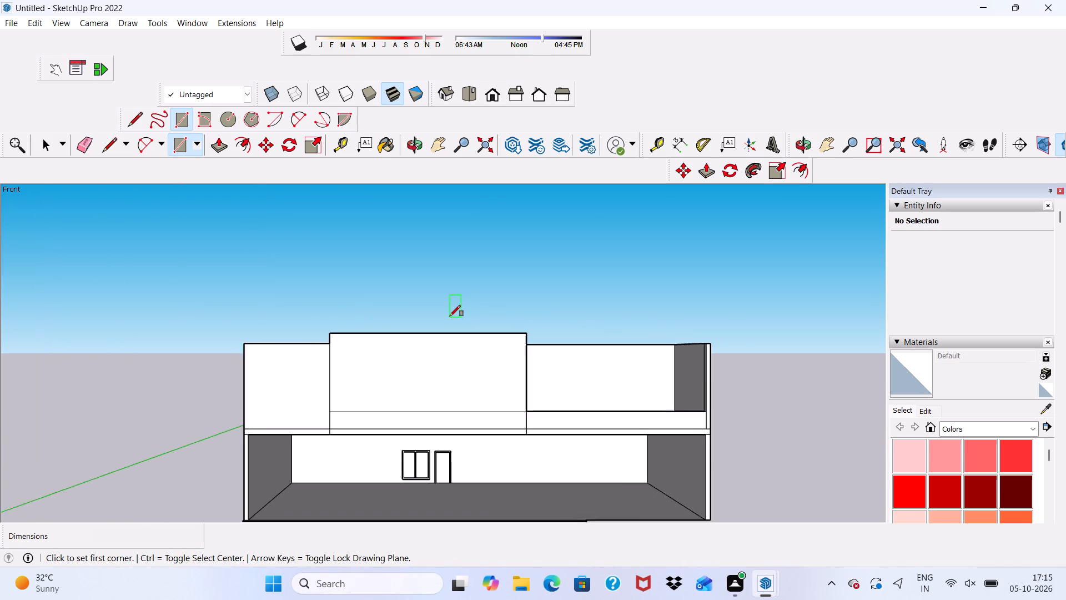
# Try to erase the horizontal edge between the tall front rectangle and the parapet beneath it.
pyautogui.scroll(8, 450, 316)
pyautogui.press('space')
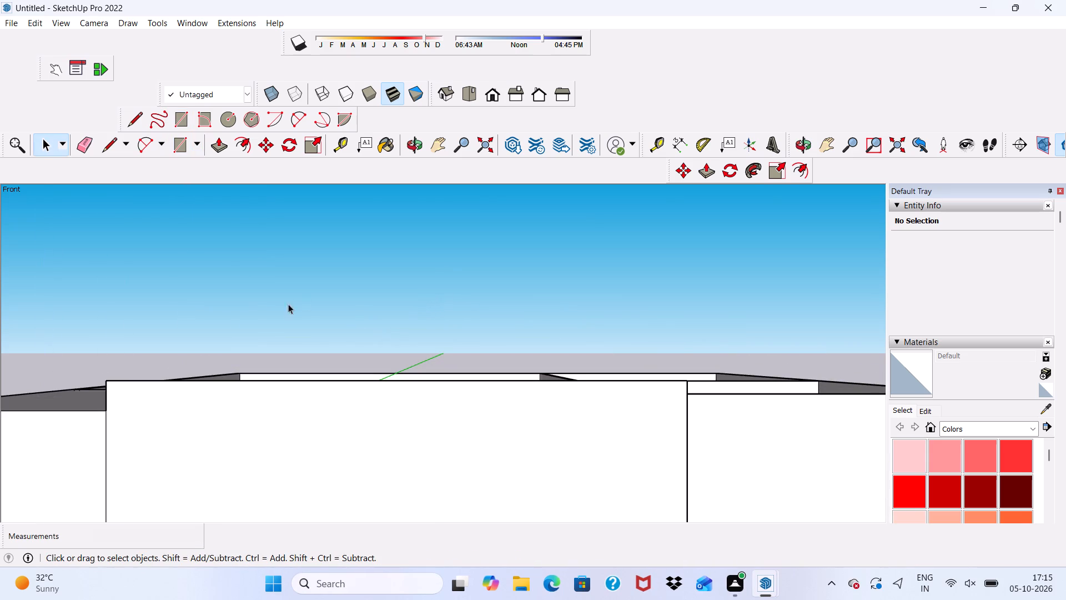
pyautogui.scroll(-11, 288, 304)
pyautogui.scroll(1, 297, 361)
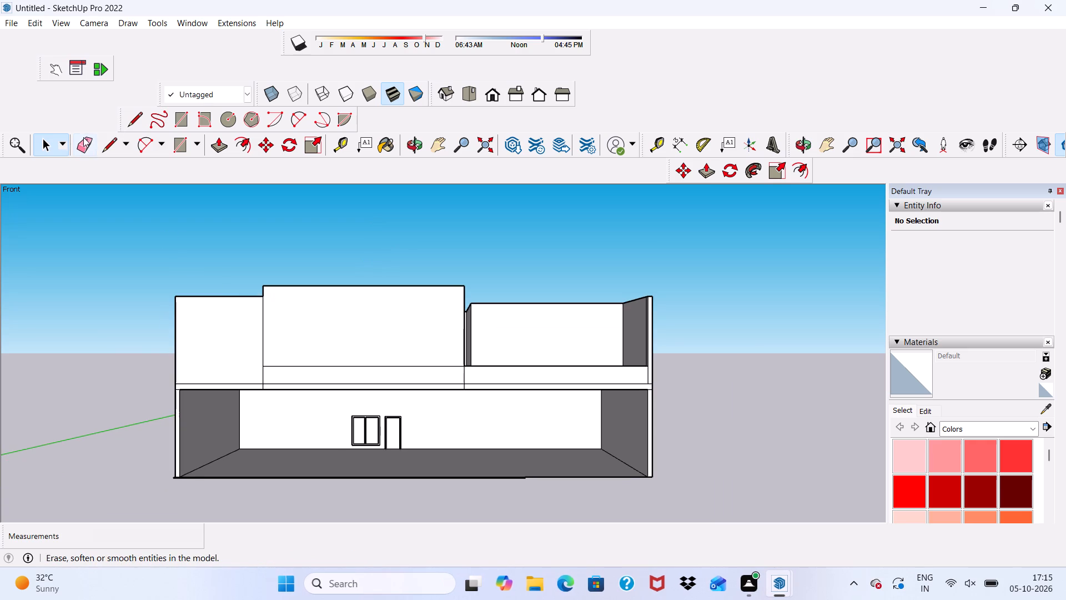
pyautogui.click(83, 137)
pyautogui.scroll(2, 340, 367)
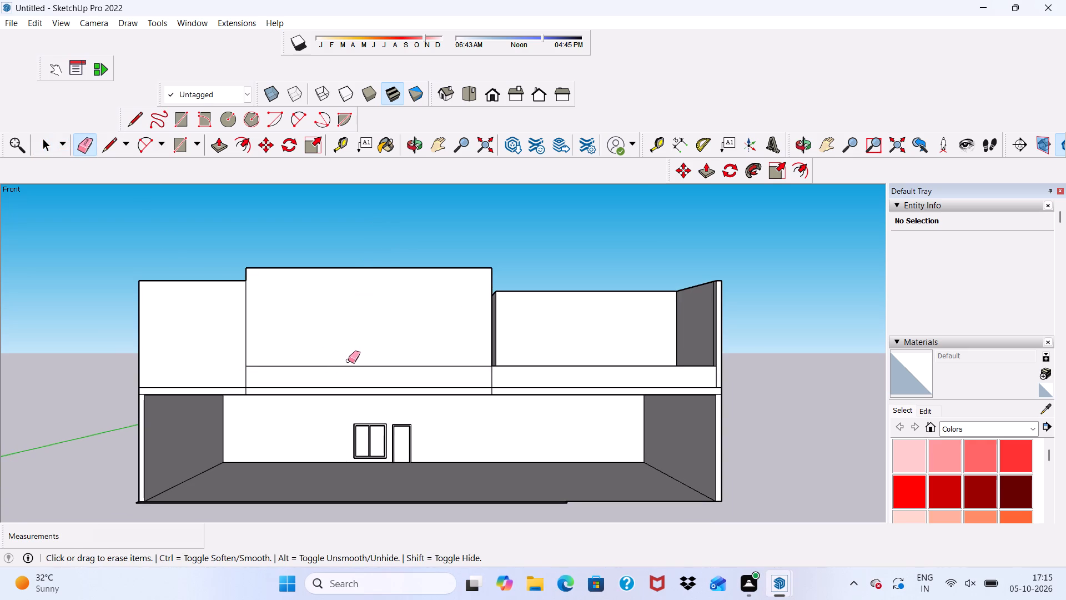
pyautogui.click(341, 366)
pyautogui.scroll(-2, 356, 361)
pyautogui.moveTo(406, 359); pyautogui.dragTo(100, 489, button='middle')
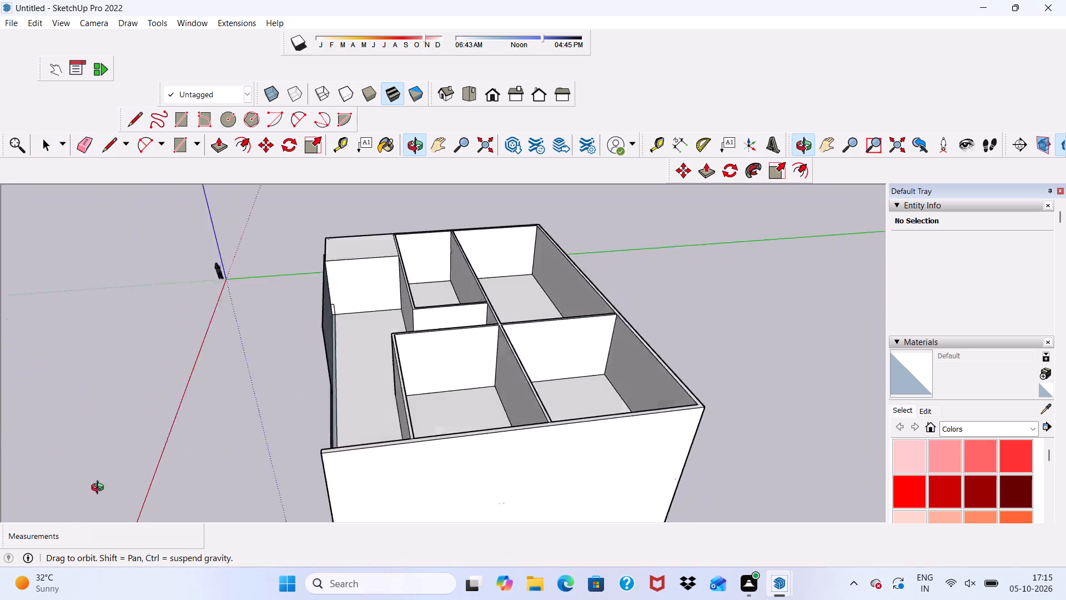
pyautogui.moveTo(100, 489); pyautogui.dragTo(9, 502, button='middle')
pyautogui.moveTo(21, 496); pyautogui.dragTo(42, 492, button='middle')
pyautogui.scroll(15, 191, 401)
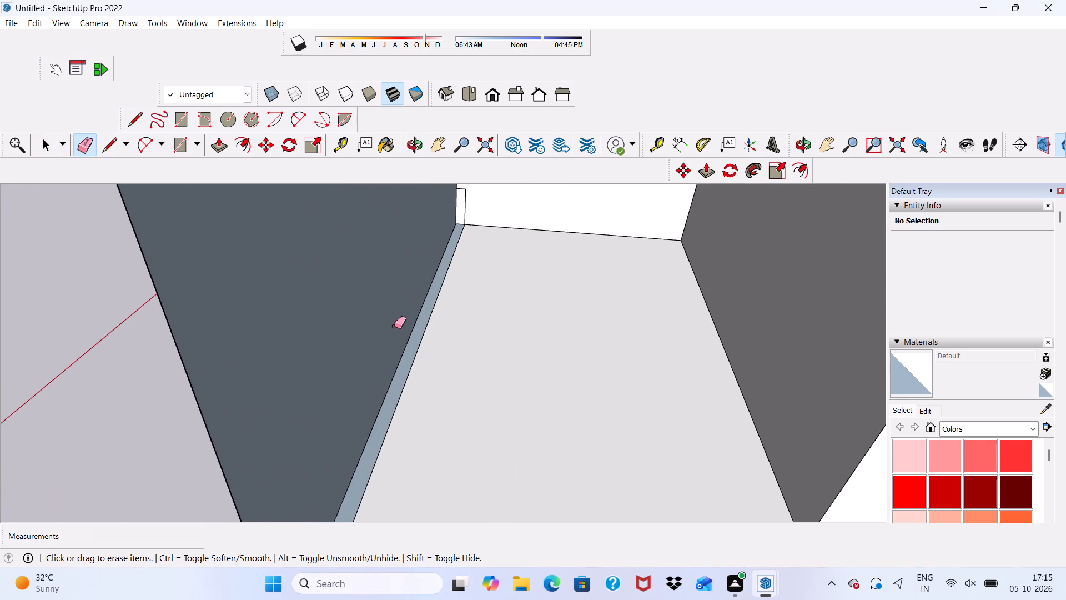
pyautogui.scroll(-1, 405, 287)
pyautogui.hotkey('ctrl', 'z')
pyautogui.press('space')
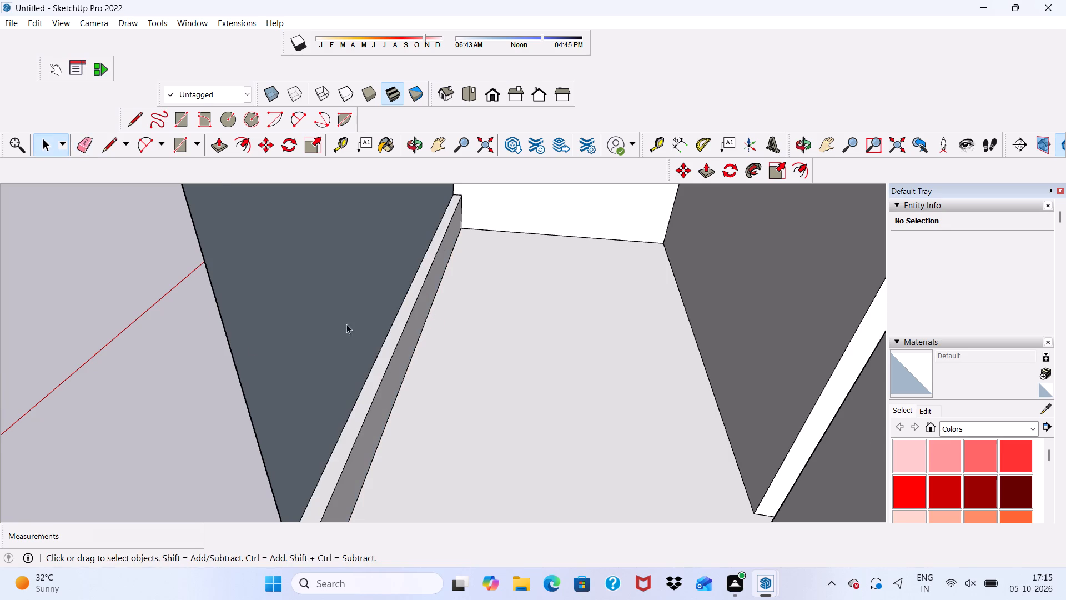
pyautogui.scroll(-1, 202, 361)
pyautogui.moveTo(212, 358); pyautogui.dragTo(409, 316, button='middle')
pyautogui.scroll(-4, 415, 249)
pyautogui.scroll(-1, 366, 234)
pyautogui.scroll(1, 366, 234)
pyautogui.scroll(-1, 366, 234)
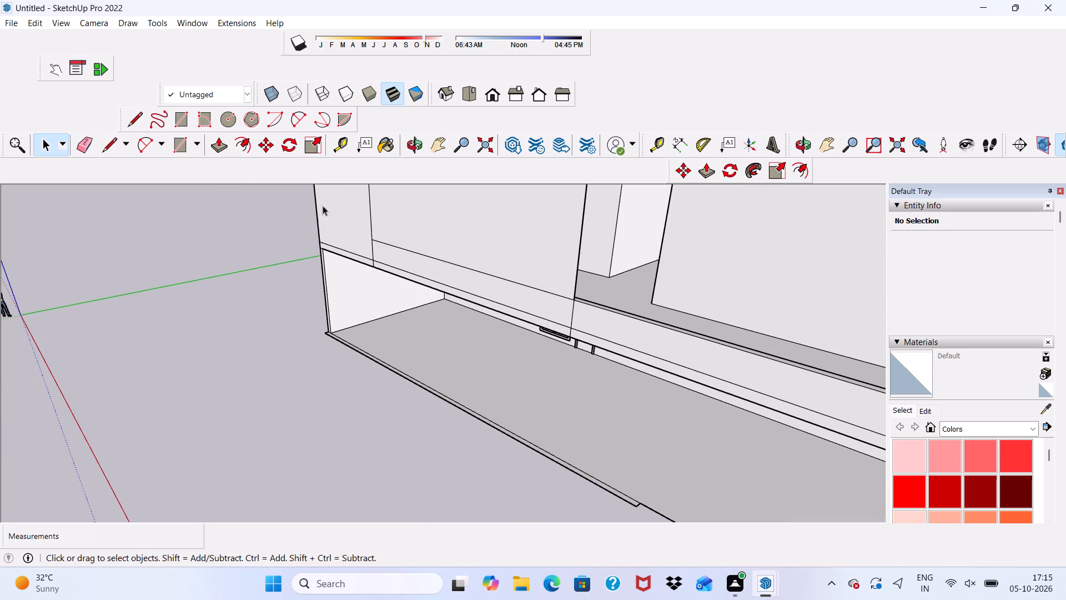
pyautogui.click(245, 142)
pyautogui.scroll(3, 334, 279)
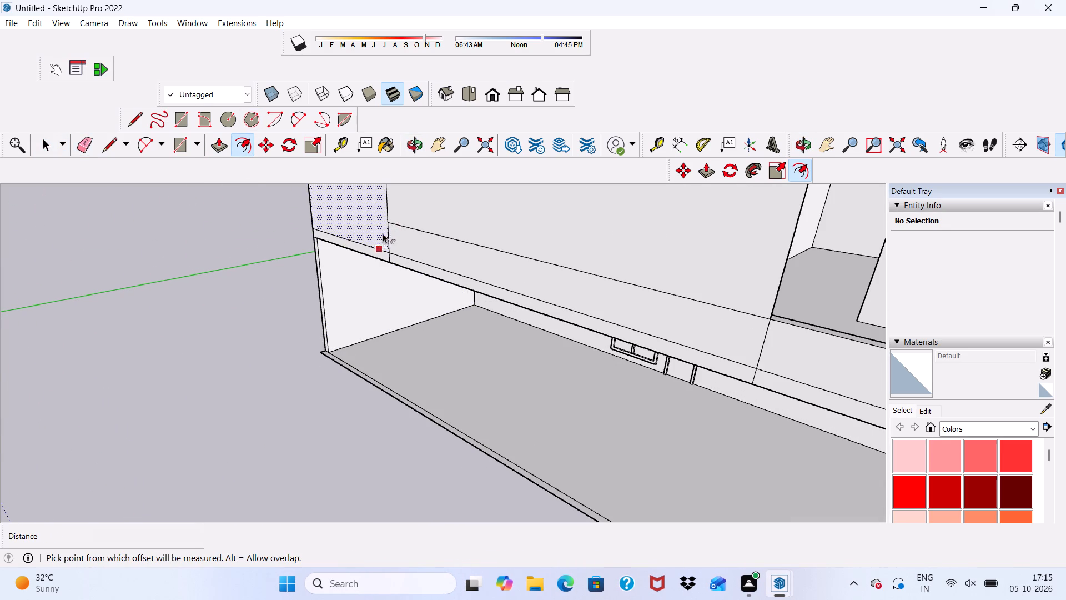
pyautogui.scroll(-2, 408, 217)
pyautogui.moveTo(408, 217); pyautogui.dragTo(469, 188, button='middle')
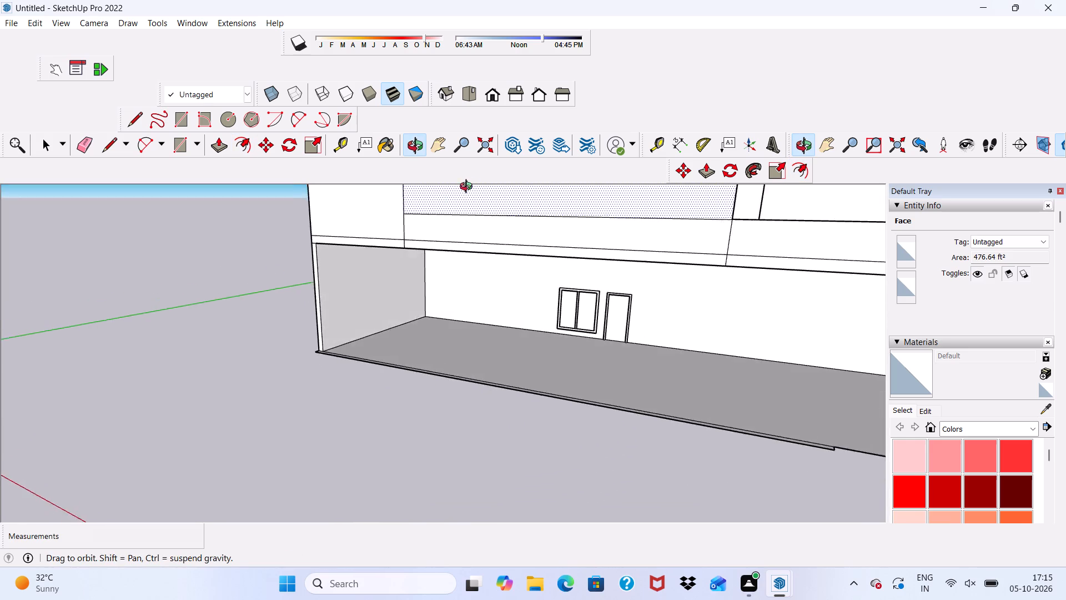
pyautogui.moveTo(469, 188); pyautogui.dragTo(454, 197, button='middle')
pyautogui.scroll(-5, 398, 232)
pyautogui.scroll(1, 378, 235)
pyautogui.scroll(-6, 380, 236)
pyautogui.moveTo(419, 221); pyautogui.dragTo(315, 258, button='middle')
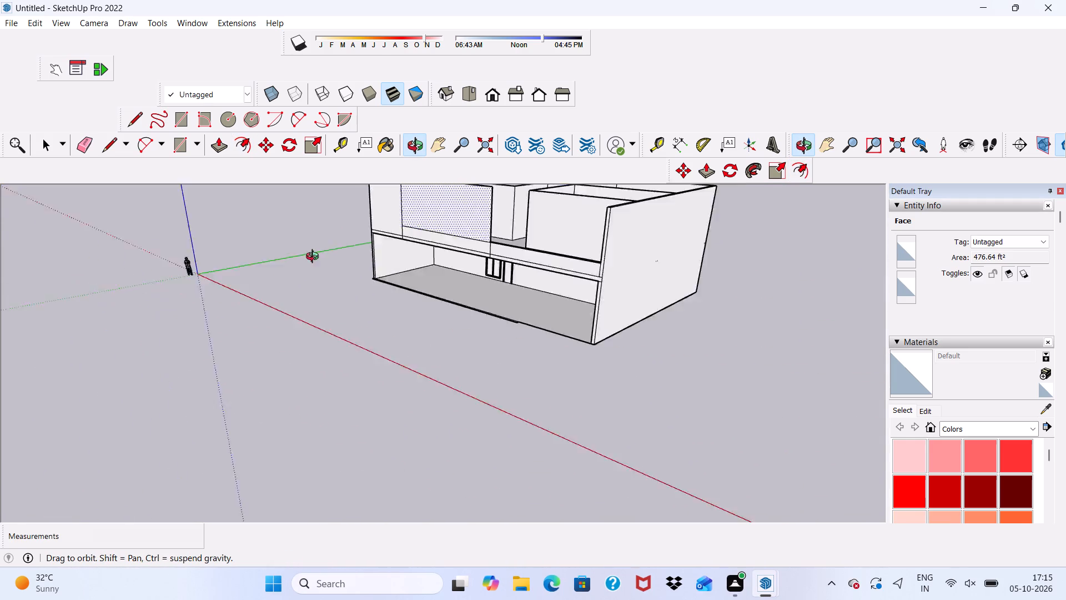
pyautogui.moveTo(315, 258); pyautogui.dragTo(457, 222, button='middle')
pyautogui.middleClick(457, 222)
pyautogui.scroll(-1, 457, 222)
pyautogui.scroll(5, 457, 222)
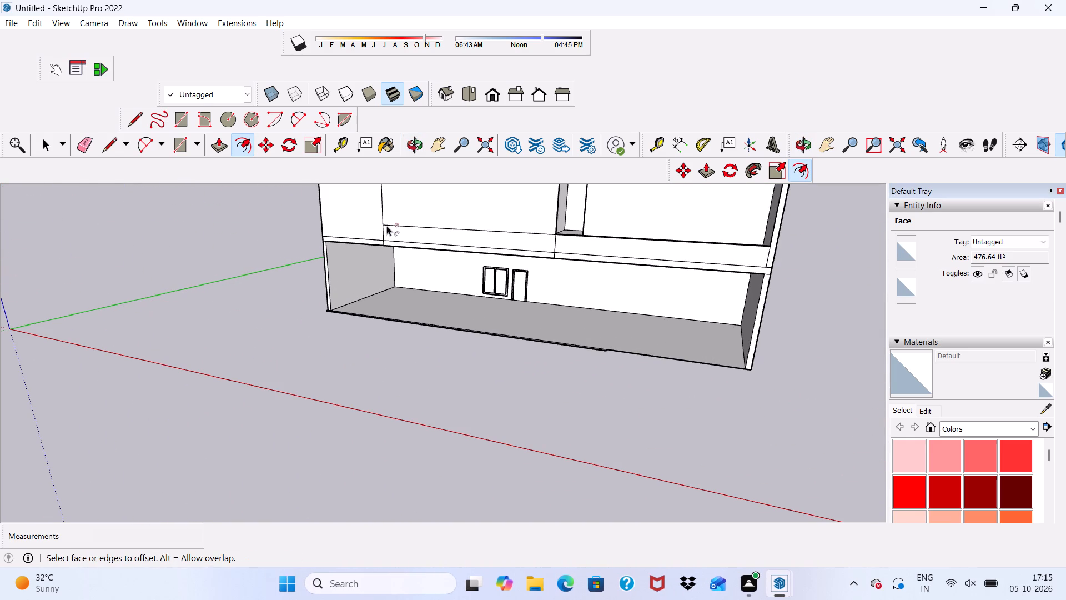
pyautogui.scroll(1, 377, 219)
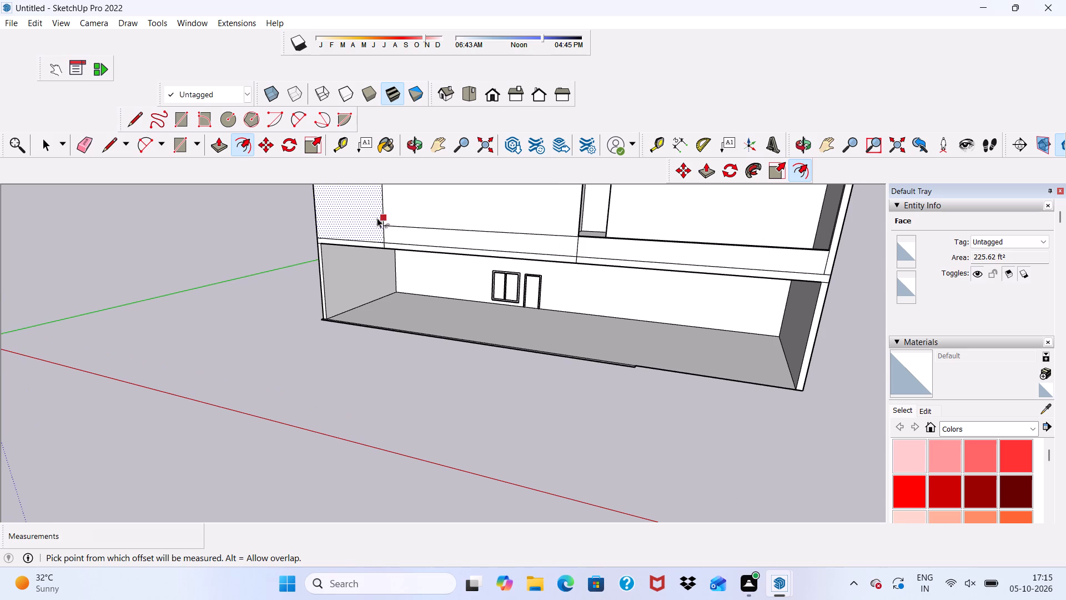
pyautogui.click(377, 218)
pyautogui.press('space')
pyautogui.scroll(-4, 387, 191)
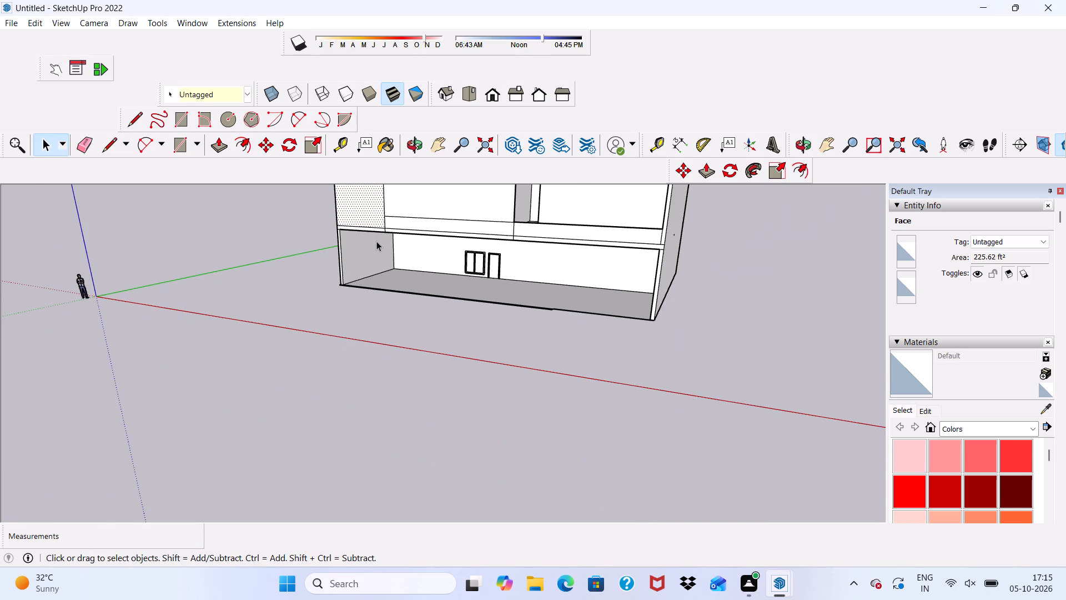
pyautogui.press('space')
# Offset the outline of the tall front rectangle above the parapet 9" inward.
pyautogui.click(410, 211)
pyautogui.scroll(1, 383, 216)
pyautogui.scroll(-4, 375, 221)
pyautogui.scroll(-5, 200, 333)
pyautogui.scroll(8, 208, 146)
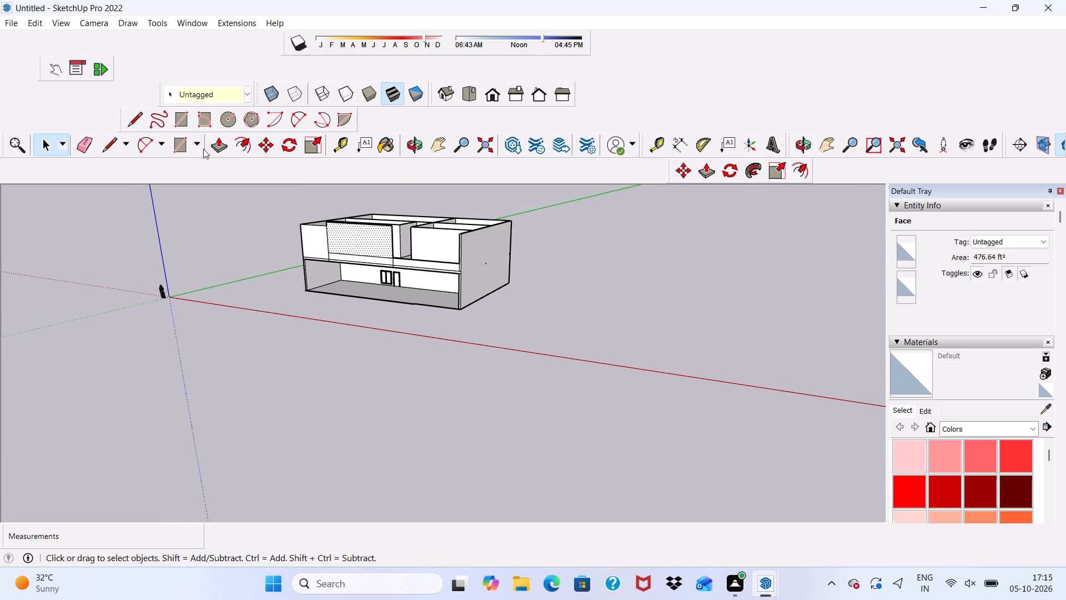
pyautogui.scroll(3, 203, 149)
pyautogui.click(247, 146)
pyautogui.scroll(7, 355, 279)
pyautogui.scroll(2, 326, 226)
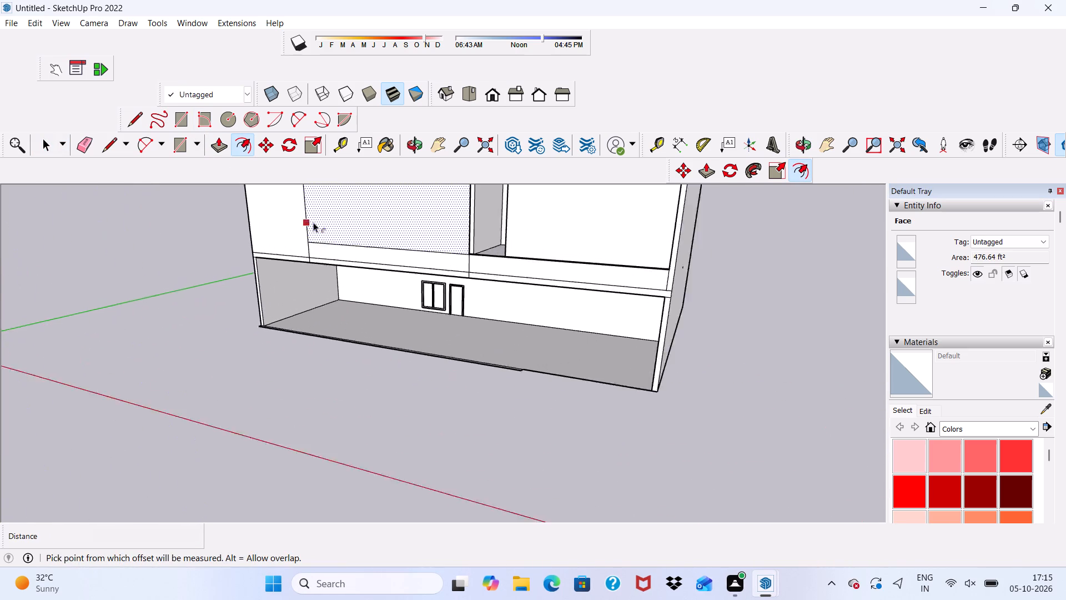
pyautogui.click(308, 222)
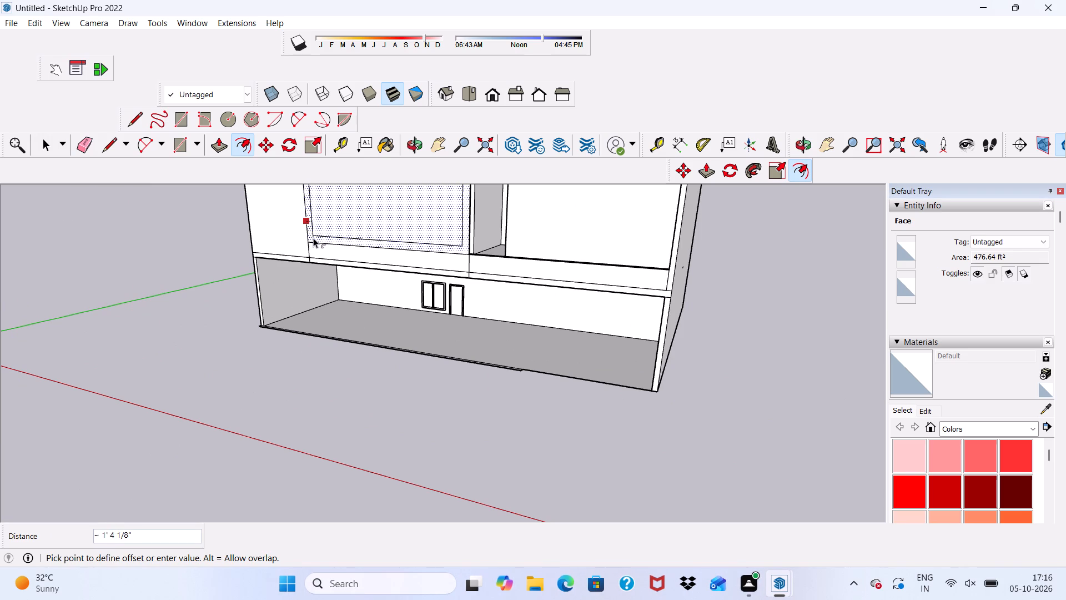
pyautogui.press('9')
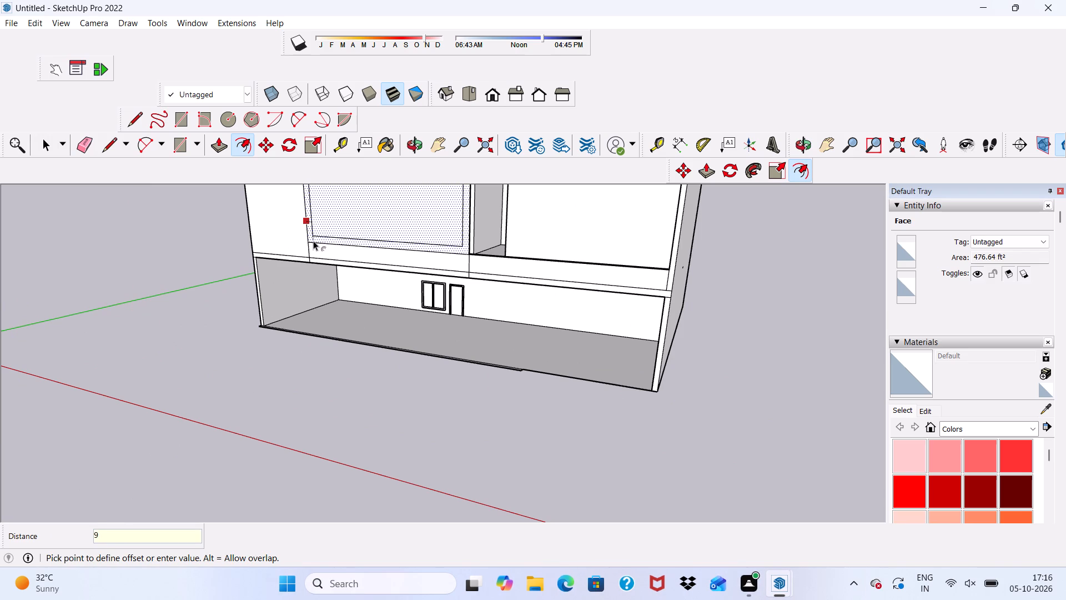
pyautogui.hotkey('shift', '"')
pyautogui.press('Return')
# Delete the inner face of the offset rectangle to leave an open 9" frame on the upper front.
pyautogui.scroll(5, 355, 197)
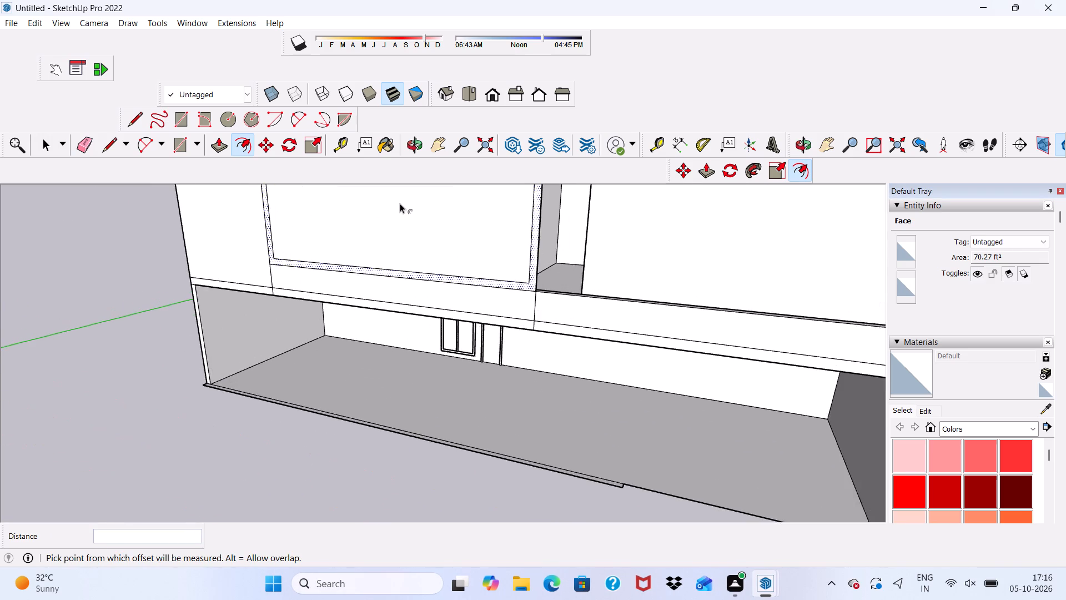
pyautogui.scroll(-1, 352, 257)
pyautogui.moveTo(280, 269); pyautogui.dragTo(273, 312, button='middle')
pyautogui.scroll(5, 268, 257)
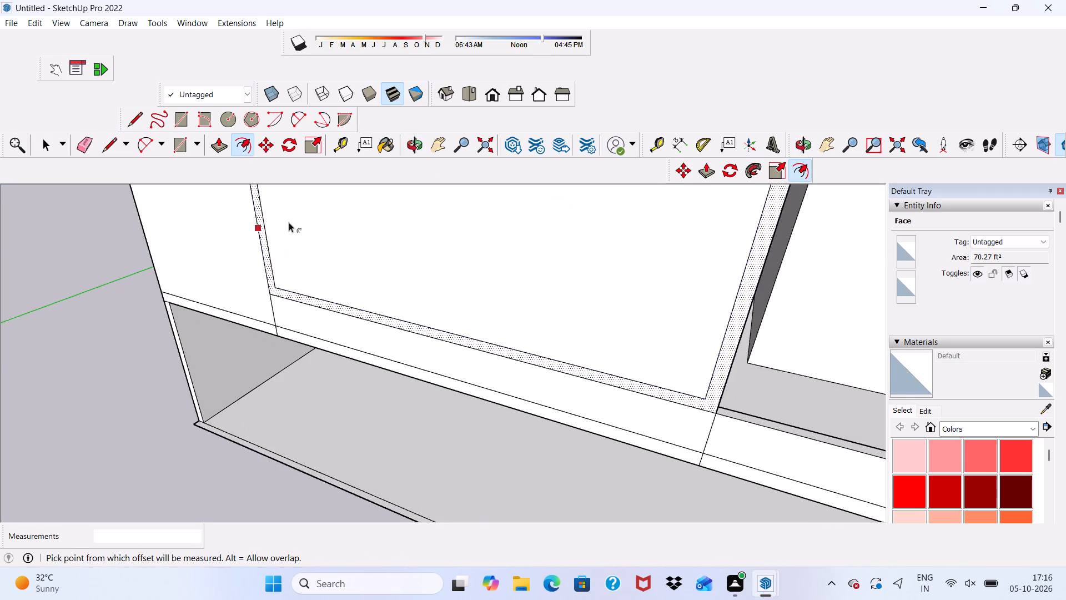
pyautogui.scroll(-1, 232, 268)
pyautogui.moveTo(220, 302); pyautogui.dragTo(290, 328, button='middle')
pyautogui.scroll(1, 270, 332)
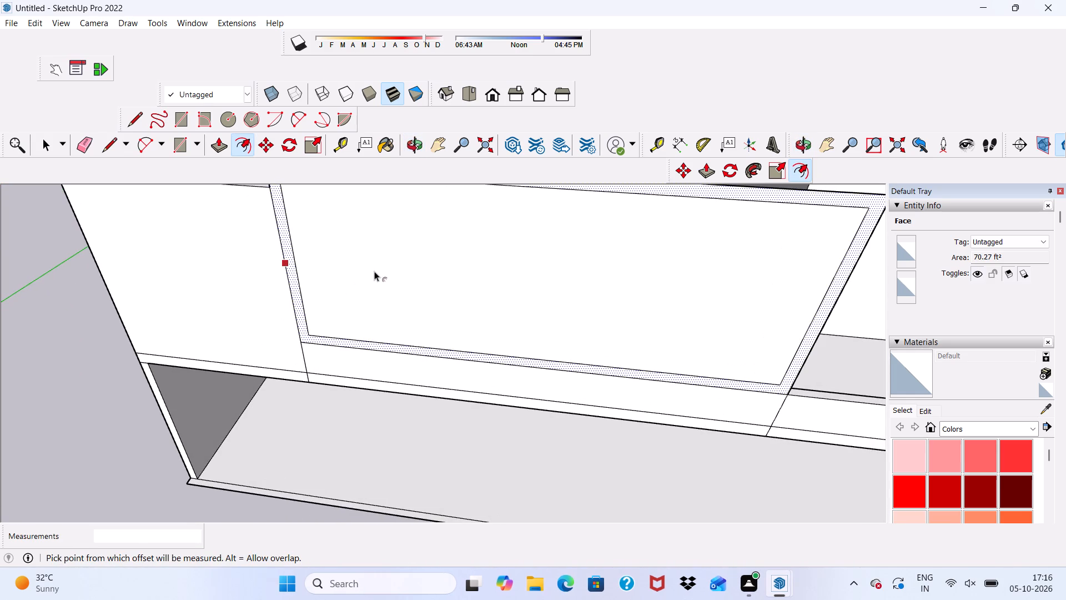
pyautogui.press('space')
pyautogui.click(383, 266)
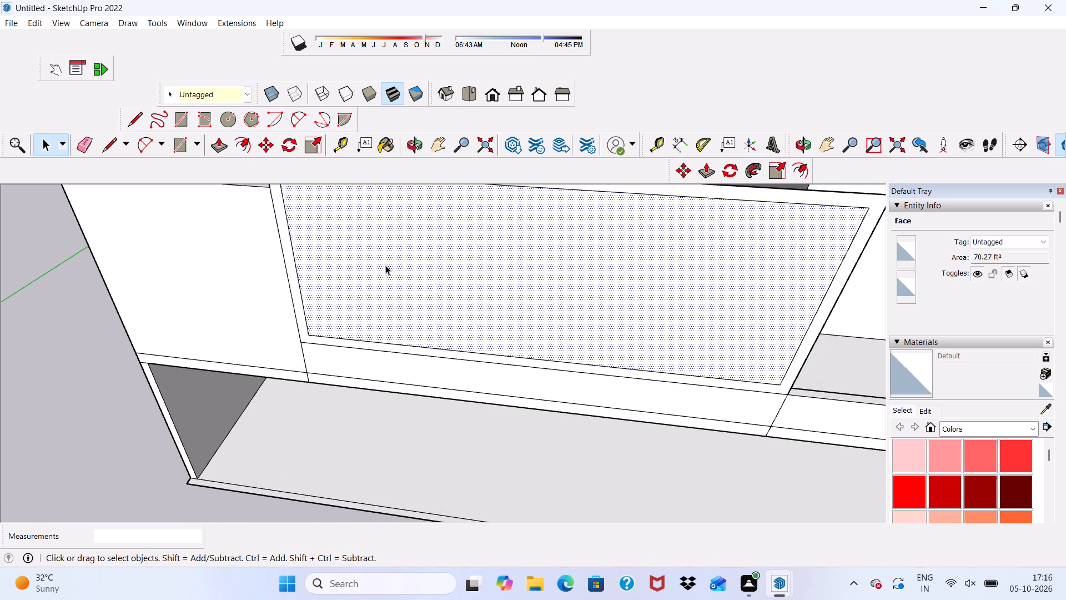
pyautogui.press('Delete')
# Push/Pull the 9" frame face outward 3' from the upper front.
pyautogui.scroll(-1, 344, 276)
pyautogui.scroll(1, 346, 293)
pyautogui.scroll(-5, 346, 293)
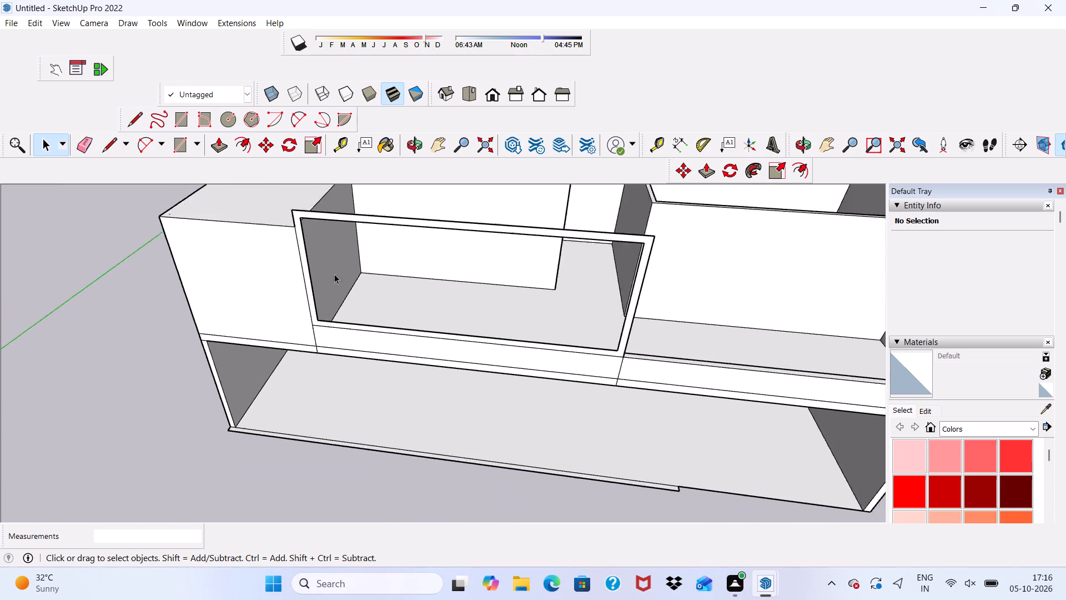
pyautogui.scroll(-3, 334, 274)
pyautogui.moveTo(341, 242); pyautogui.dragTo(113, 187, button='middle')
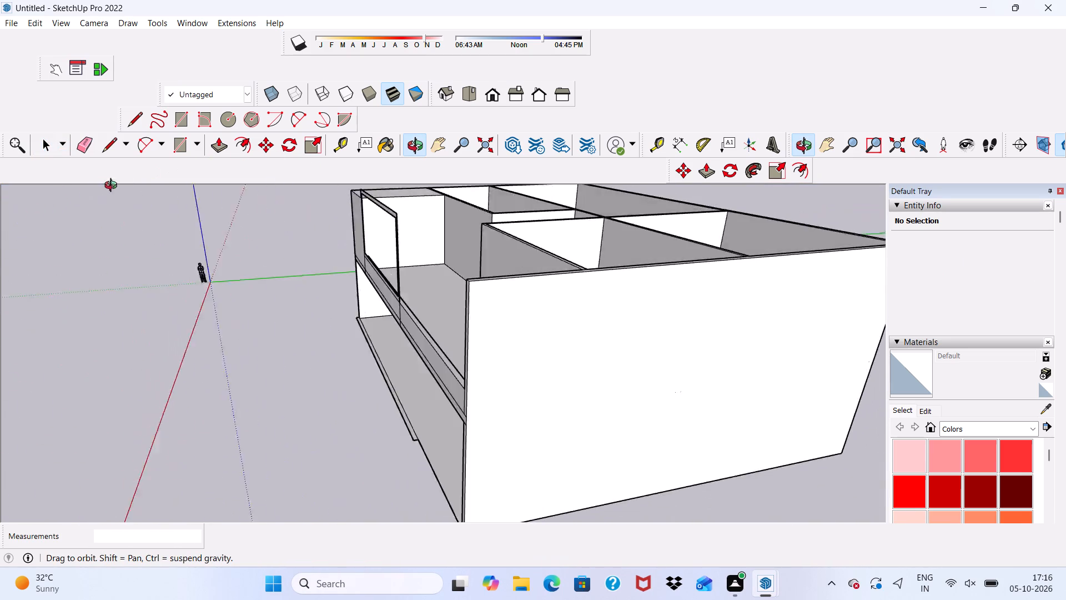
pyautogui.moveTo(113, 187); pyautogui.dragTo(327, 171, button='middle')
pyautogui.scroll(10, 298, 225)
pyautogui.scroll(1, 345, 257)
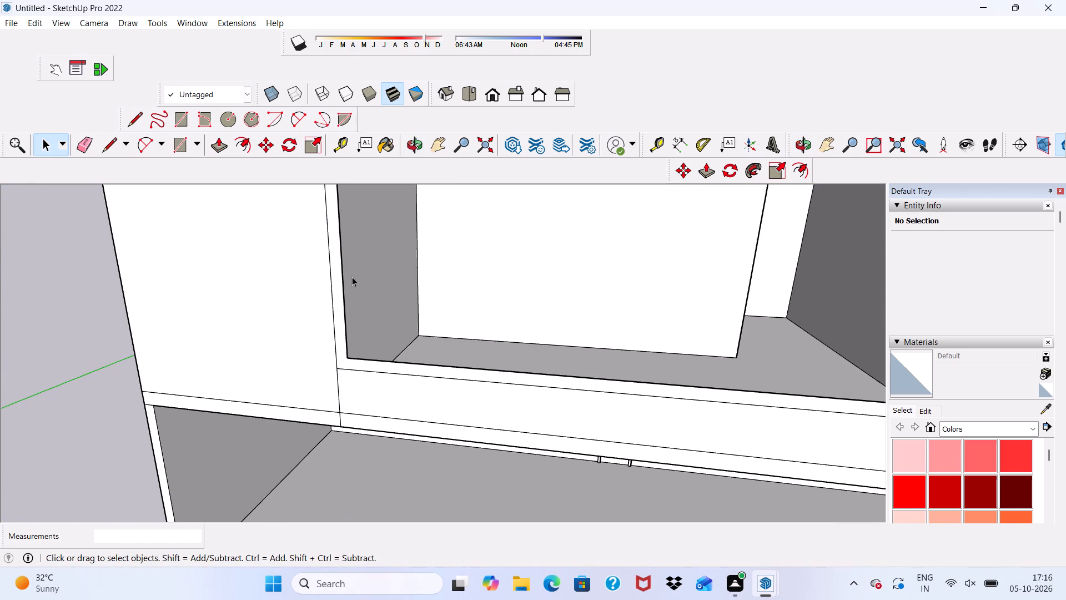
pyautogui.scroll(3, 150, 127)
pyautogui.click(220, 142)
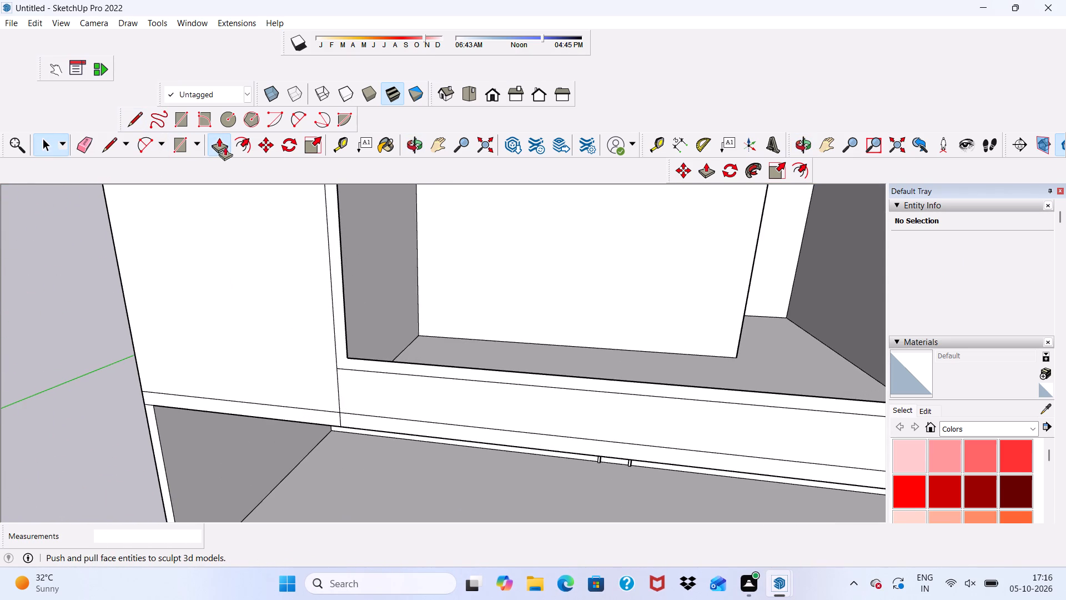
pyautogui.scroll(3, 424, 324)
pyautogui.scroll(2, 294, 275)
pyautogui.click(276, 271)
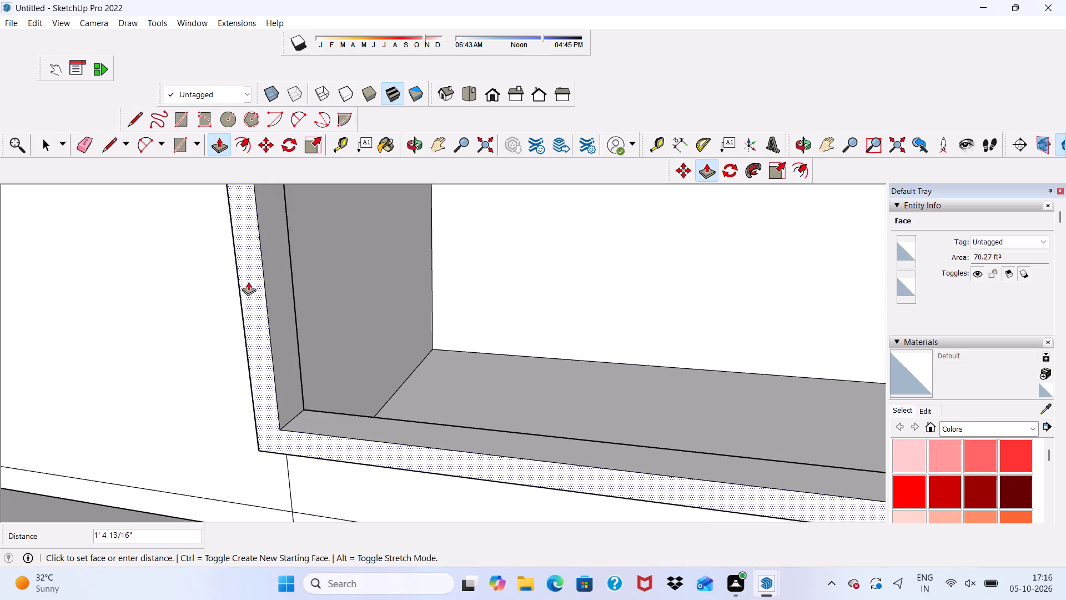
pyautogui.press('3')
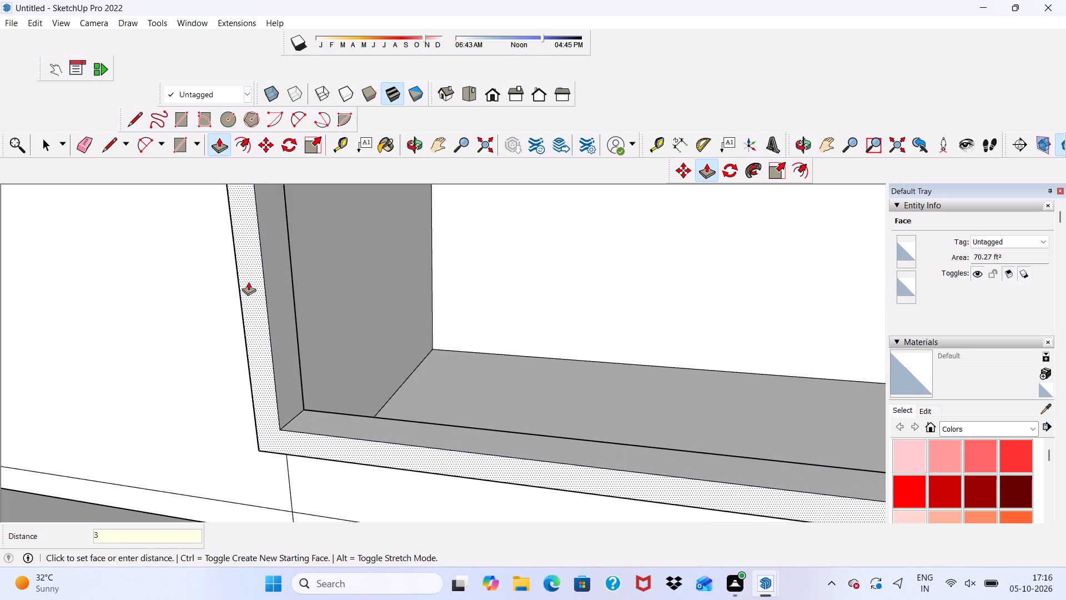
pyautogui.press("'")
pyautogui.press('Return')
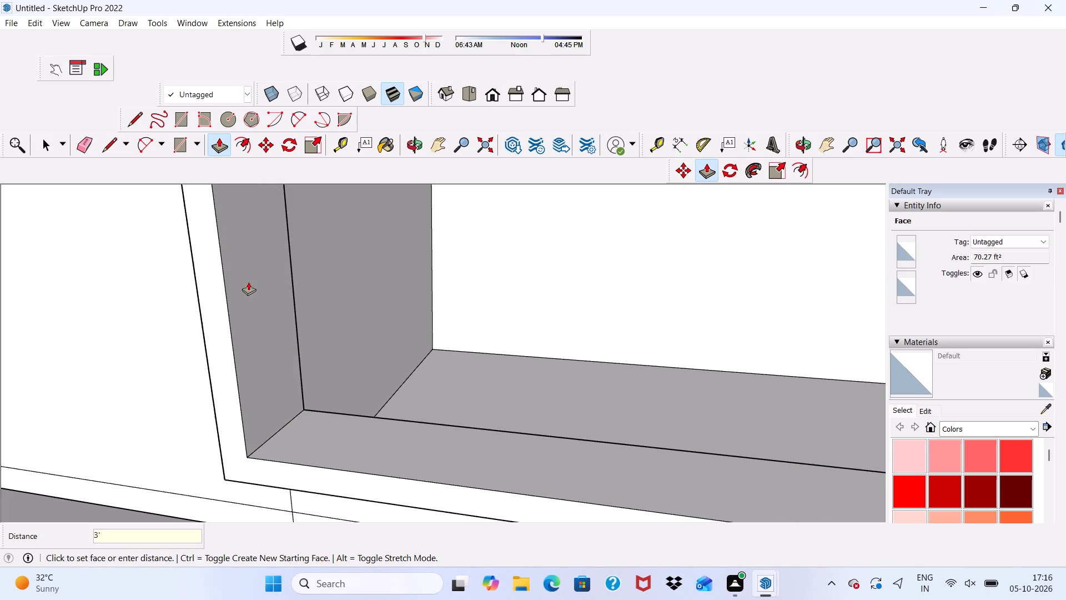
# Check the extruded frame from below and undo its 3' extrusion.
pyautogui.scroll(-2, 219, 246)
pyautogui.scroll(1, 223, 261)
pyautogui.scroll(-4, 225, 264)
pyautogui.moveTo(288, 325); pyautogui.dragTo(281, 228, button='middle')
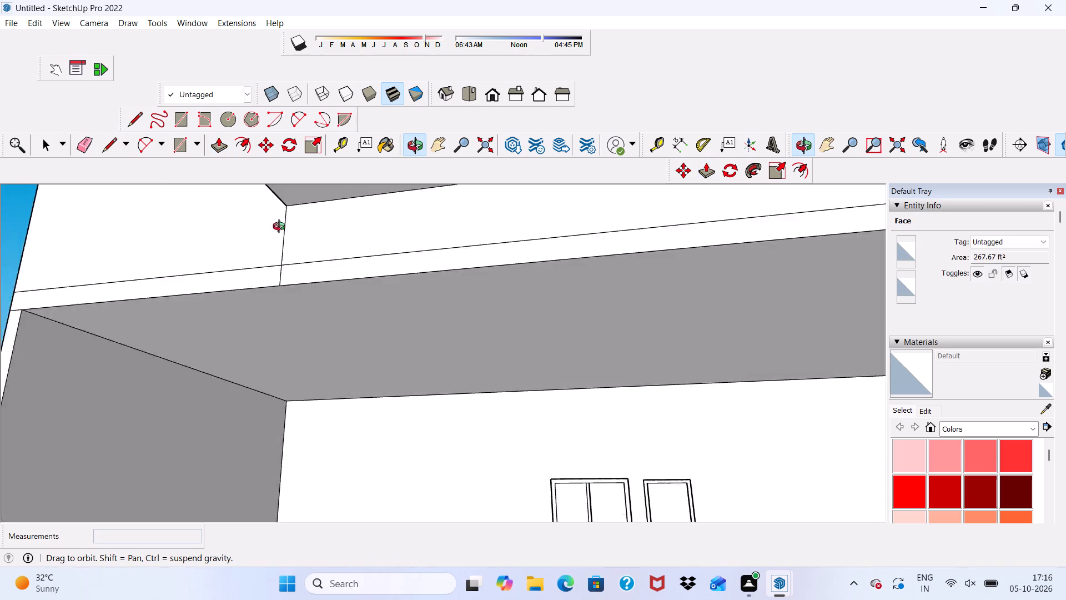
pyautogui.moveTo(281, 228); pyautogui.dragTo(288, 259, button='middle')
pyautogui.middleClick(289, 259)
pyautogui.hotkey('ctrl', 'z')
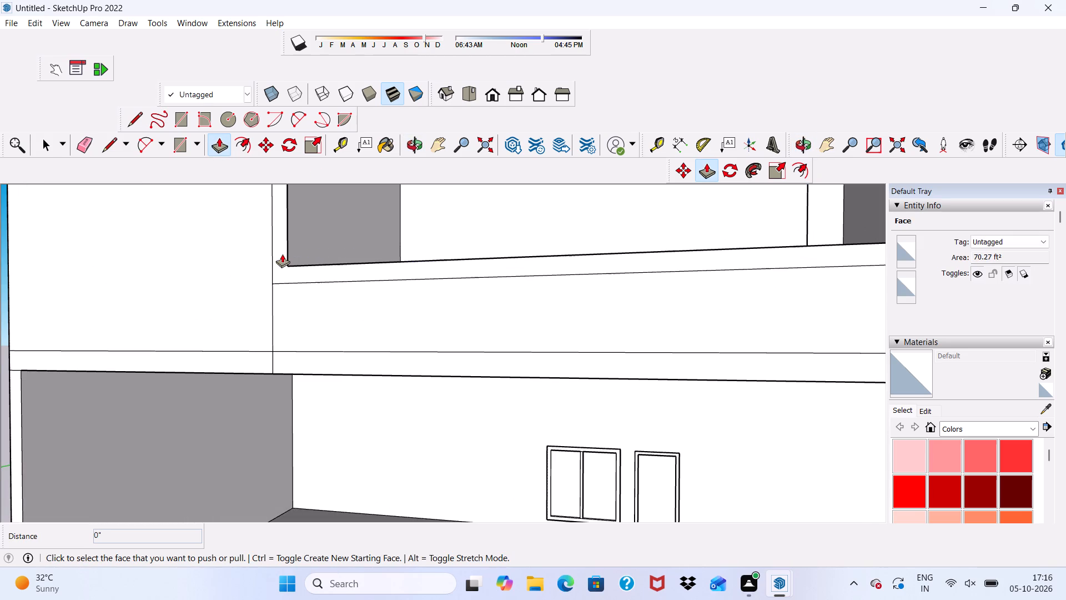
# Push/Pull the 9" frame face outward 1' from the upper front.
pyautogui.click(274, 260)
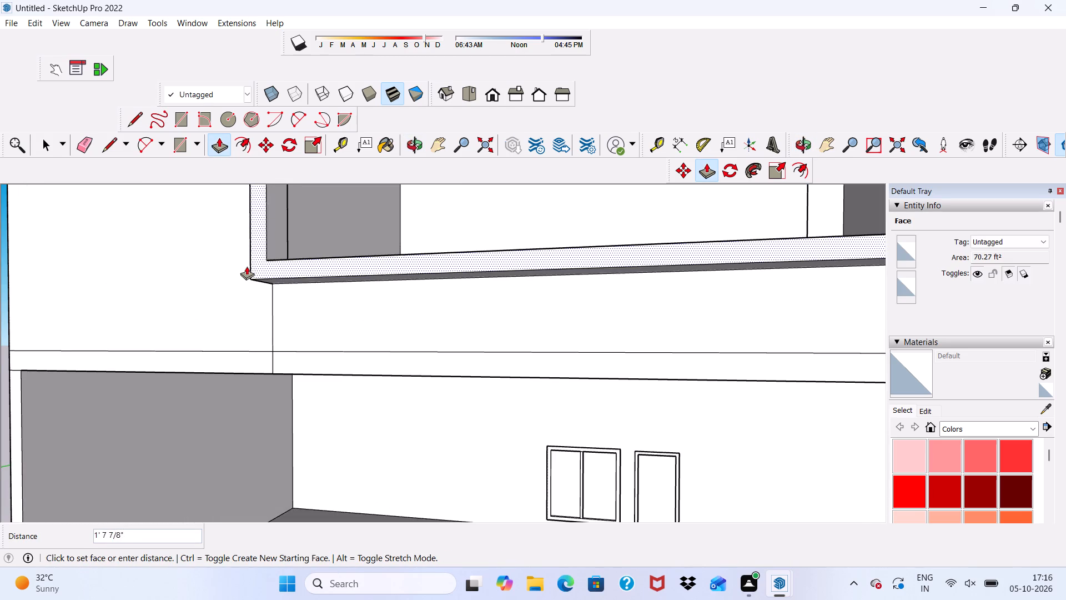
pyautogui.write("1'")
pyautogui.press('Return')
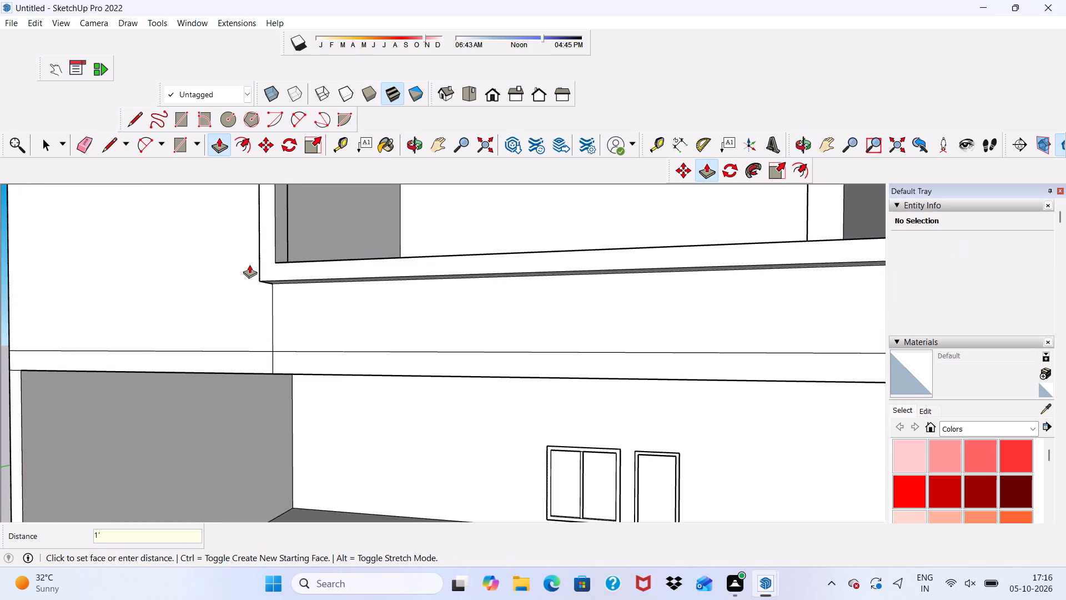
# Examine the projecting frame, the adjoining upper wall and the parapet strip beneath it from several angles.
pyautogui.scroll(-3, 290, 121)
pyautogui.moveTo(350, 279); pyautogui.dragTo(304, 332, button='middle')
pyautogui.scroll(-5, 229, 334)
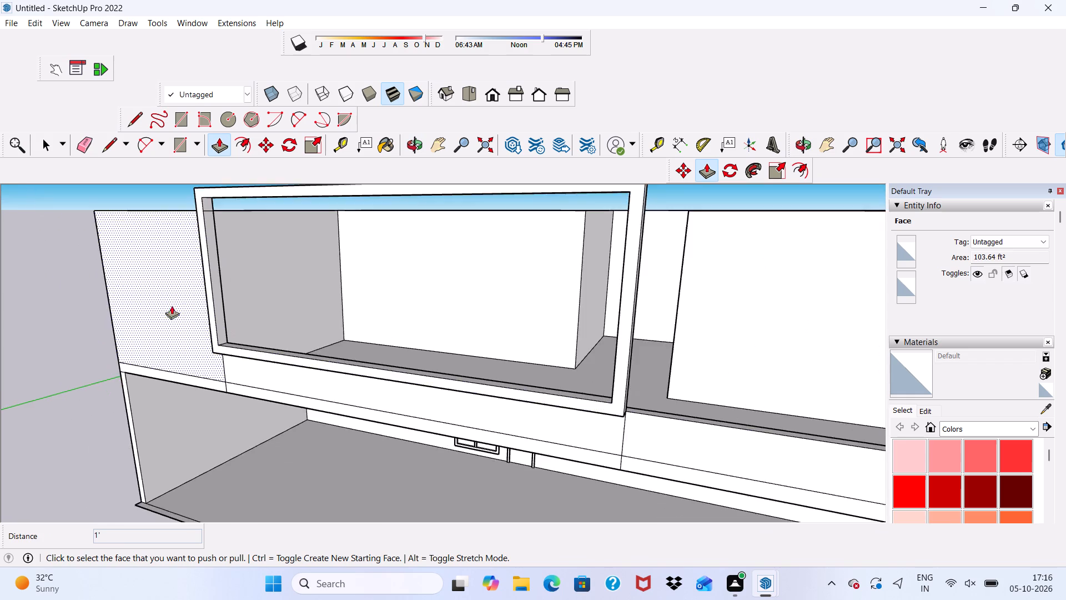
pyautogui.scroll(-2, 172, 306)
pyautogui.scroll(1, 178, 332)
pyautogui.scroll(-3, 183, 339)
pyautogui.moveTo(175, 322); pyautogui.dragTo(305, 305, button='middle')
pyautogui.scroll(4, 363, 376)
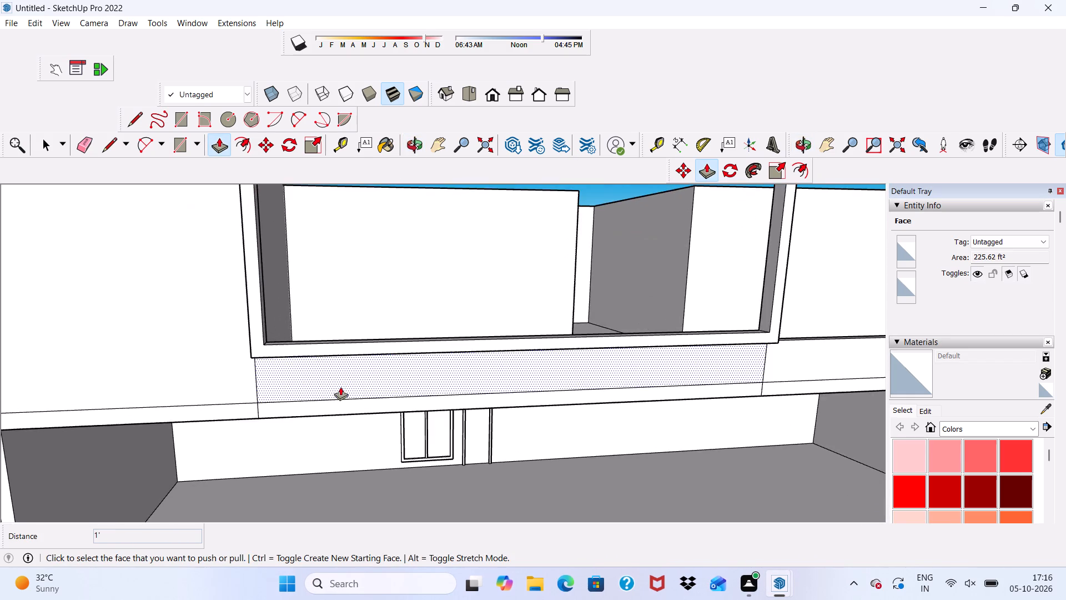
# Push/Pull the projecting frame's underside down 4' to the lower edge of the floor slab.
pyautogui.moveTo(340, 387); pyautogui.dragTo(238, 258, button='middle')
pyautogui.scroll(11, 238, 263)
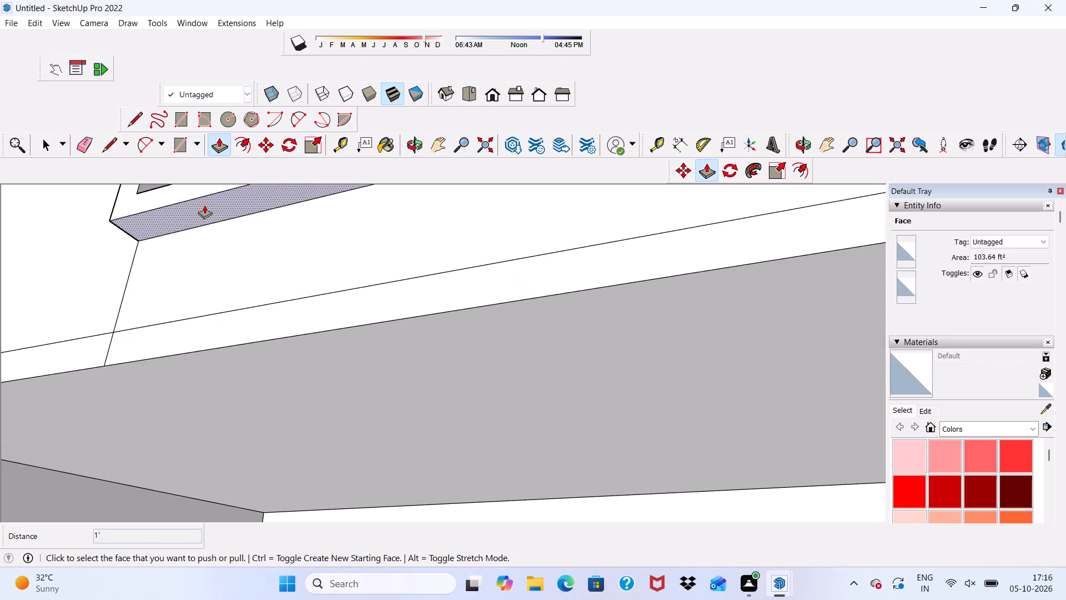
pyautogui.click(204, 205)
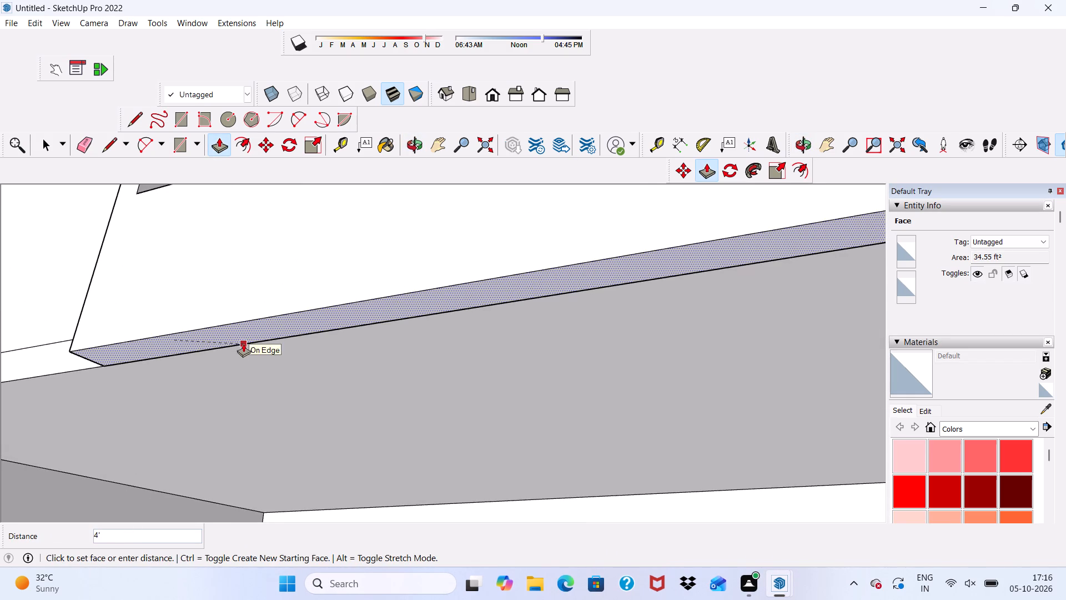
pyautogui.click(243, 343)
# Push/Pull the frame's outer left side face outward about 10 3/4" along the front wall.
pyautogui.scroll(-1, 166, 296)
pyautogui.scroll(1, 166, 296)
pyautogui.scroll(-7, 165, 297)
pyautogui.scroll(1, 159, 314)
pyautogui.scroll(-1, 163, 321)
pyautogui.scroll(2, 169, 329)
pyautogui.moveTo(172, 329); pyautogui.dragTo(384, 429, button='middle')
pyautogui.scroll(3, 427, 381)
pyautogui.click(454, 322)
pyautogui.click(419, 327)
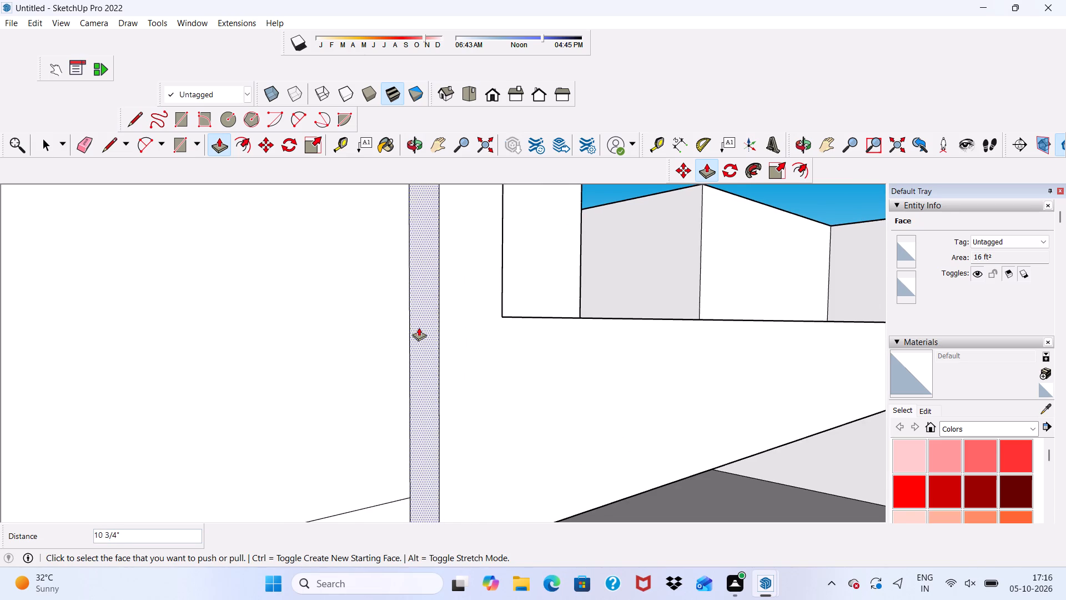
# Examine the enlarged frame and the open upper-storey rooms from the front and from above.
pyautogui.scroll(-10, 263, 292)
pyautogui.scroll(1, 130, 356)
pyautogui.scroll(-4, 220, 314)
pyautogui.moveTo(339, 320); pyautogui.dragTo(130, 414, button='middle')
pyautogui.middleClick(130, 414)
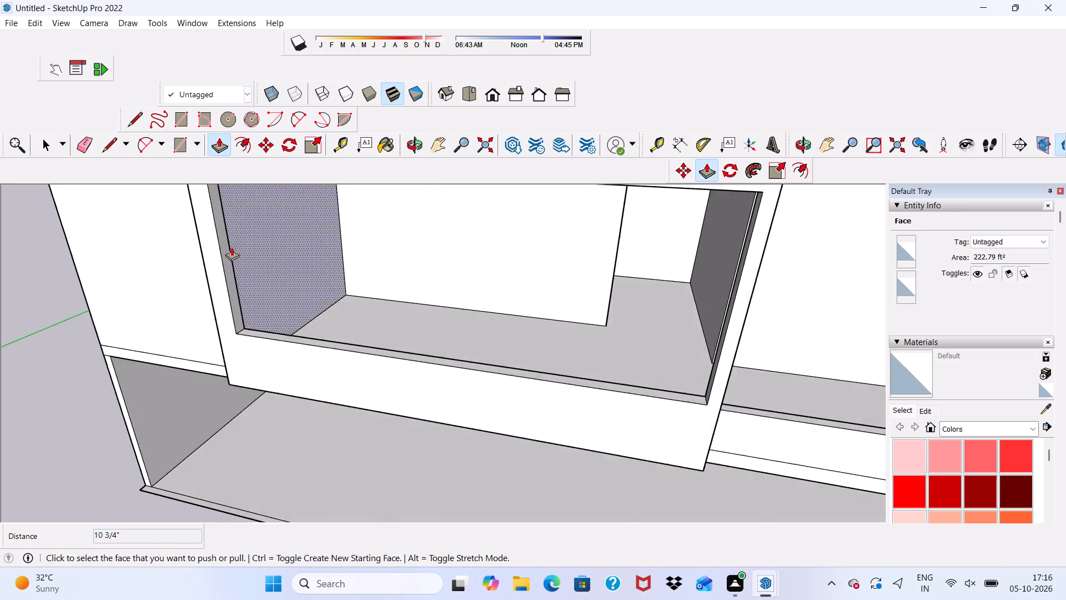
pyautogui.scroll(3, 230, 243)
pyautogui.scroll(-3, 210, 262)
pyautogui.scroll(1, 184, 335)
pyautogui.scroll(-6, 178, 359)
pyautogui.moveTo(189, 377); pyautogui.dragTo(133, 489, button='middle')
pyautogui.middleClick(133, 489)
pyautogui.scroll(1, 215, 408)
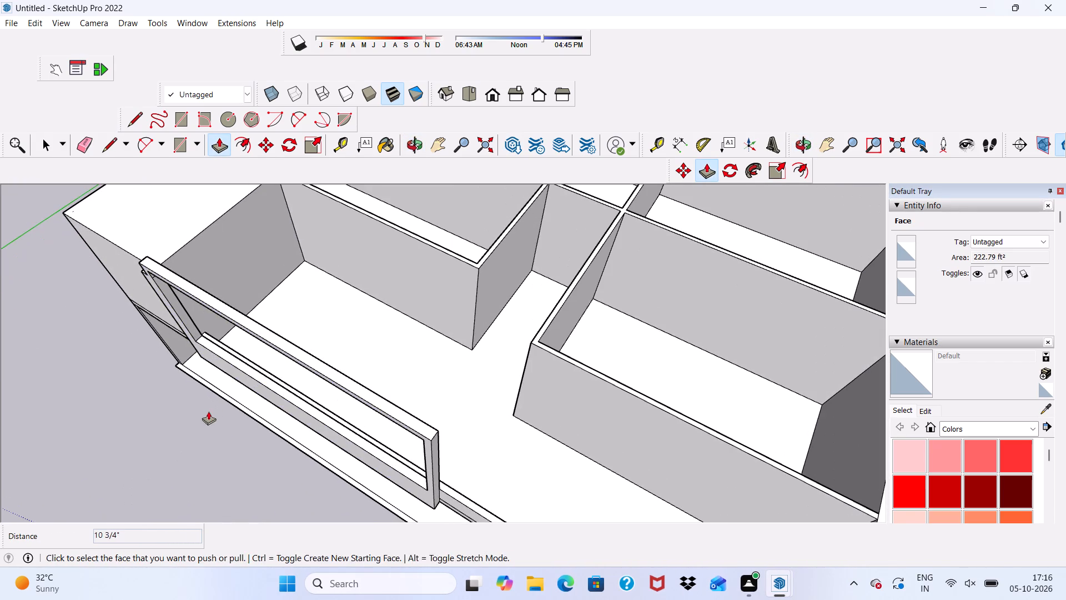
pyautogui.press('space')
# Draw an 81' 1 5/8" by 58' 6" rectangle across the wall tops, from the rear outer corner to the opposite front corner.
pyautogui.scroll(-6, 203, 414)
pyautogui.scroll(3, 157, 307)
pyautogui.scroll(-2, 157, 310)
pyautogui.moveTo(197, 331); pyautogui.dragTo(344, 408, button='middle')
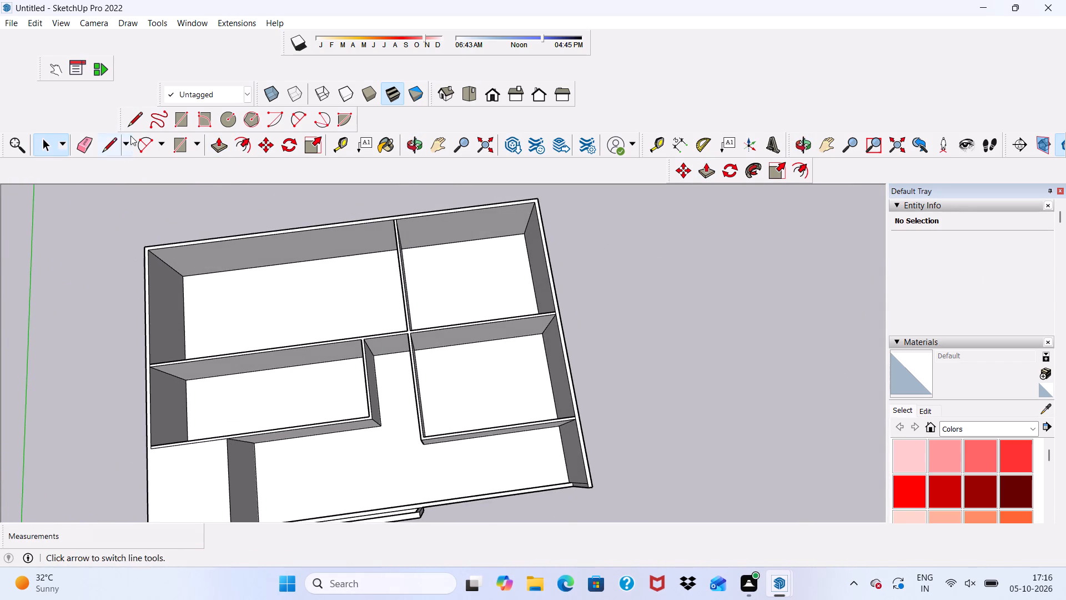
pyautogui.click(185, 112)
pyautogui.scroll(3, 195, 308)
pyautogui.scroll(4, 111, 202)
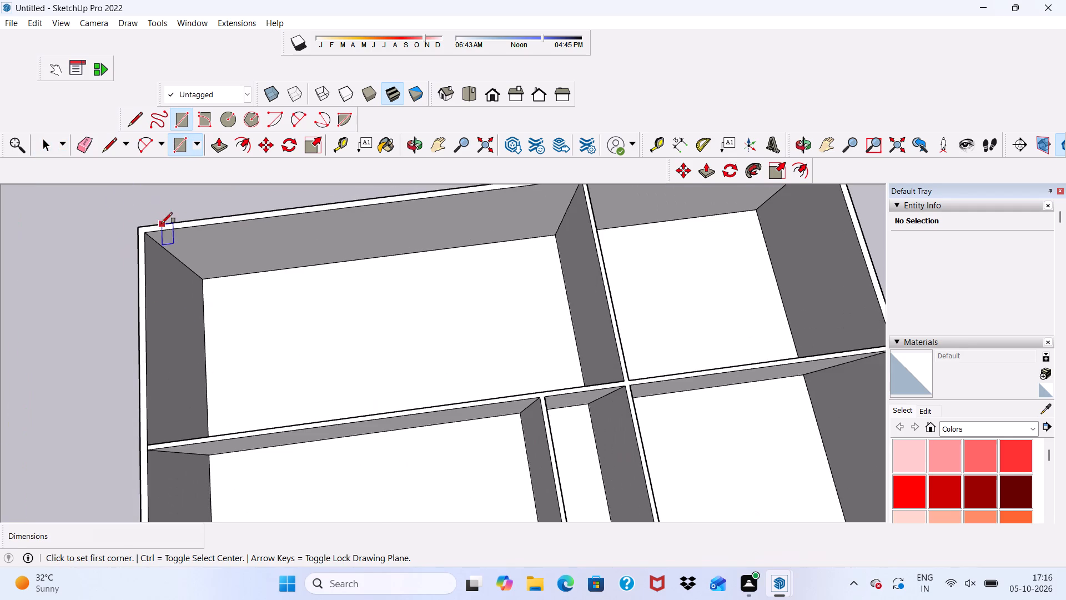
pyautogui.click(137, 226)
pyautogui.scroll(-5, 133, 226)
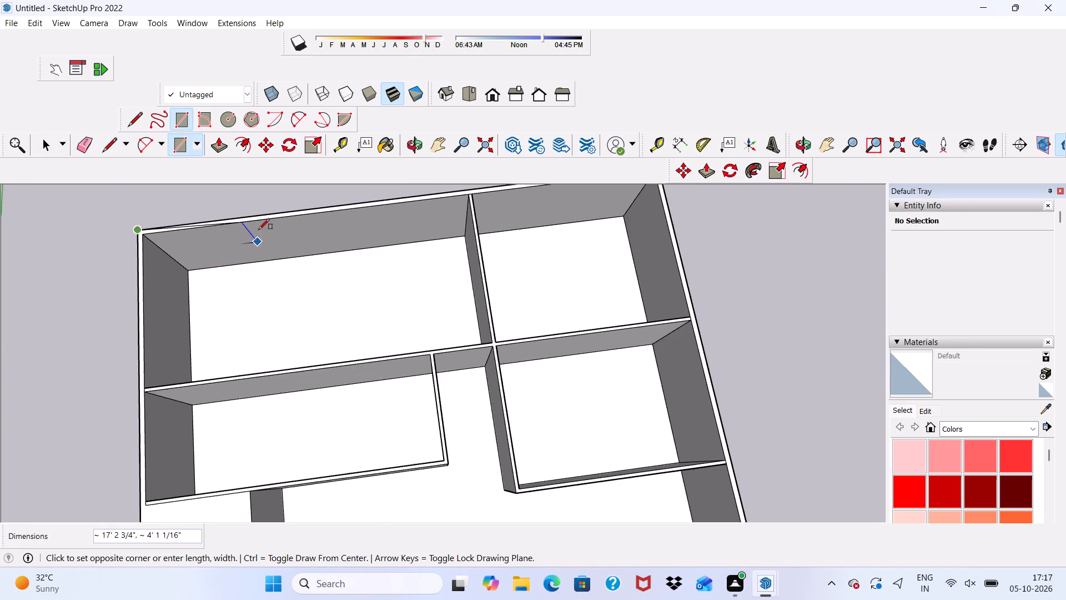
pyautogui.scroll(-7, 259, 229)
pyautogui.scroll(1, 507, 329)
pyautogui.scroll(4, 559, 424)
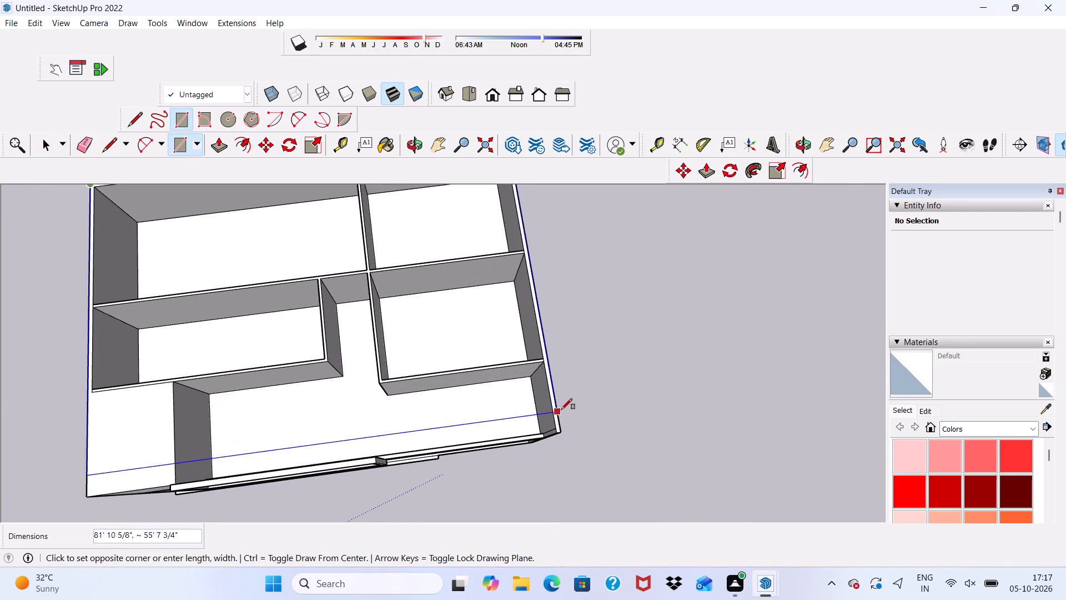
pyautogui.click(554, 431)
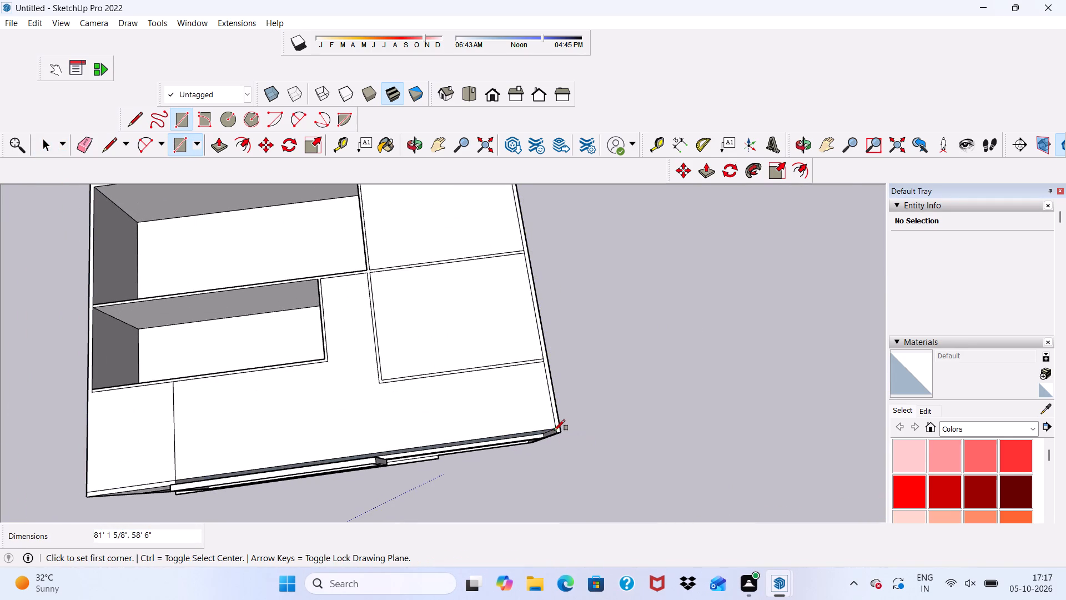
# Delete the vertical face closing off the upper storey's front opening behind the frame.
pyautogui.moveTo(424, 369); pyautogui.dragTo(428, 125, button='middle')
pyautogui.scroll(3, 389, 269)
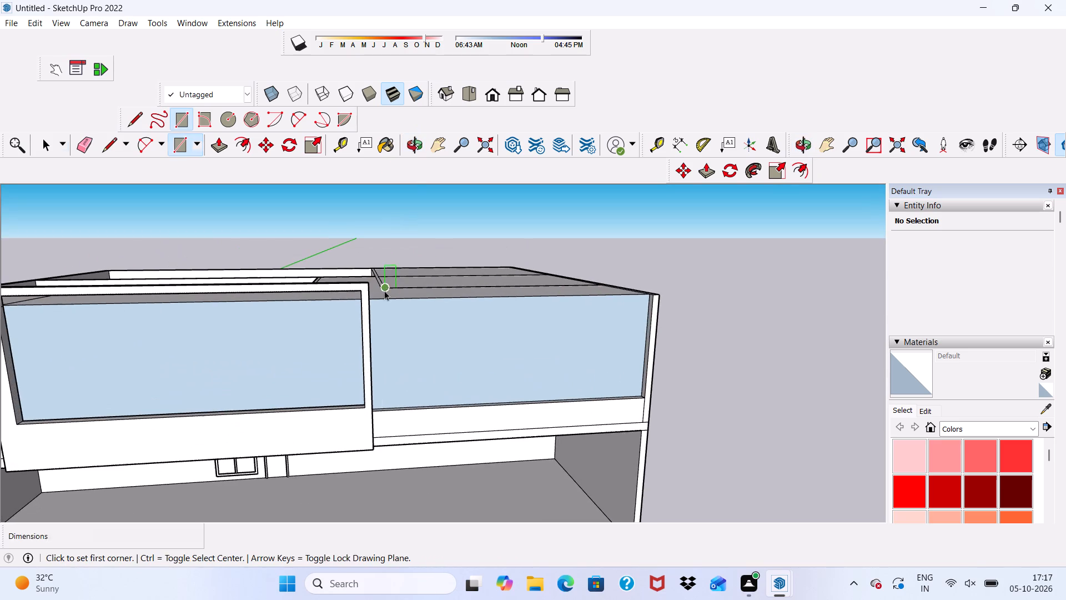
pyautogui.press('space')
pyautogui.click(253, 372)
pyautogui.press('Delete')
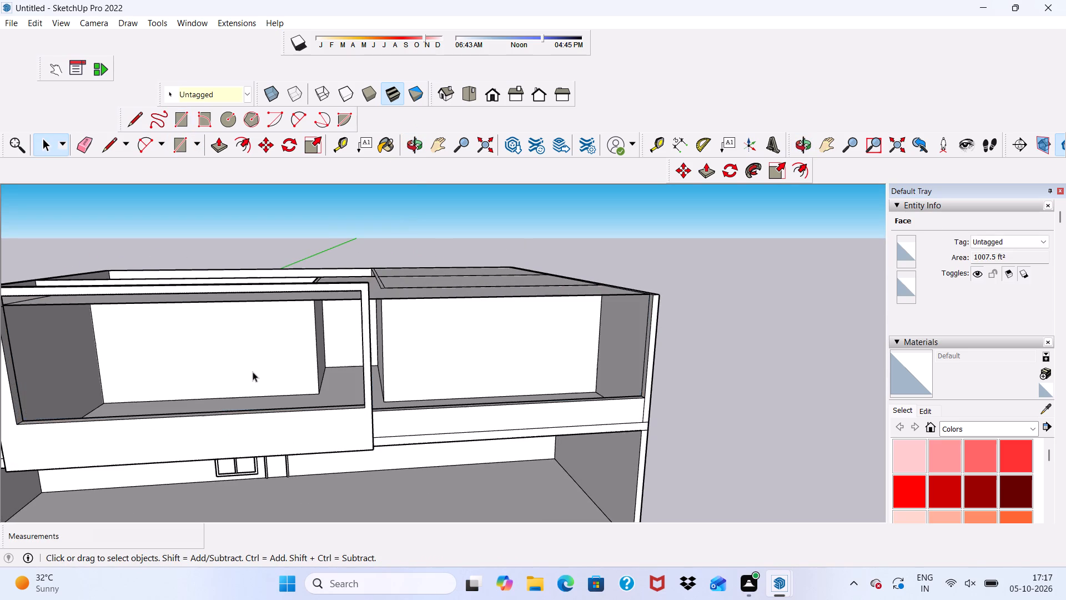
# Erase the short dividing edge near the top of the frame's inner left jamb.
pyautogui.scroll(-1, 253, 372)
pyautogui.moveTo(253, 372); pyautogui.dragTo(124, 337, button='middle')
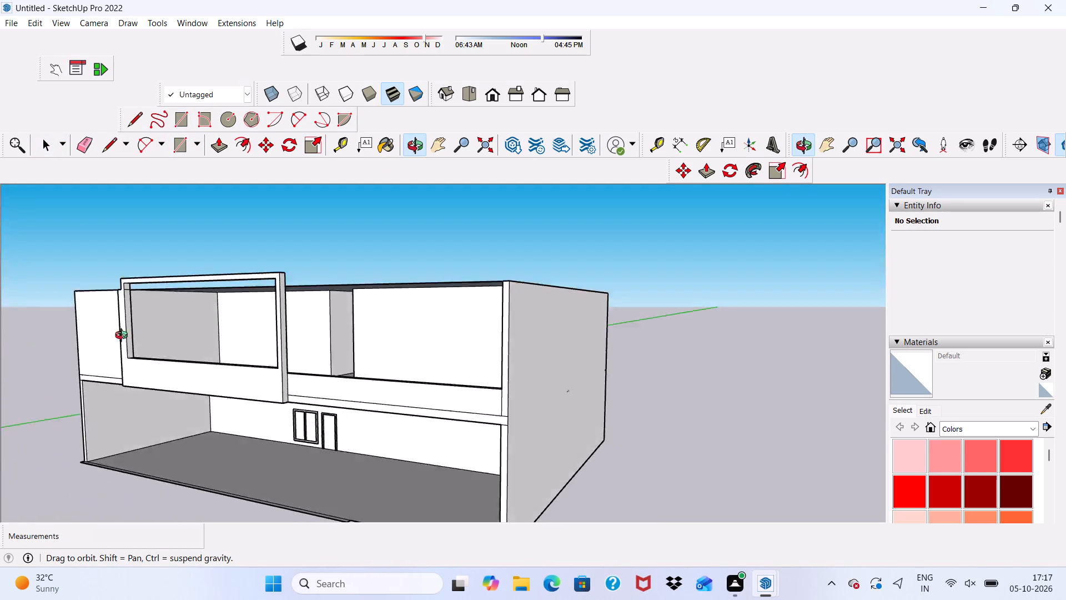
pyautogui.moveTo(124, 337); pyautogui.dragTo(176, 302, button='middle')
pyautogui.scroll(4, 176, 302)
pyautogui.scroll(3, 77, 263)
pyautogui.moveTo(39, 253); pyautogui.dragTo(127, 281, button='middle')
pyautogui.middleClick(127, 281)
pyautogui.scroll(1, 110, 249)
pyautogui.scroll(-1, 110, 249)
pyautogui.scroll(2, 110, 248)
pyautogui.moveTo(108, 249); pyautogui.dragTo(59, 197, button='middle')
pyautogui.scroll(4, 125, 250)
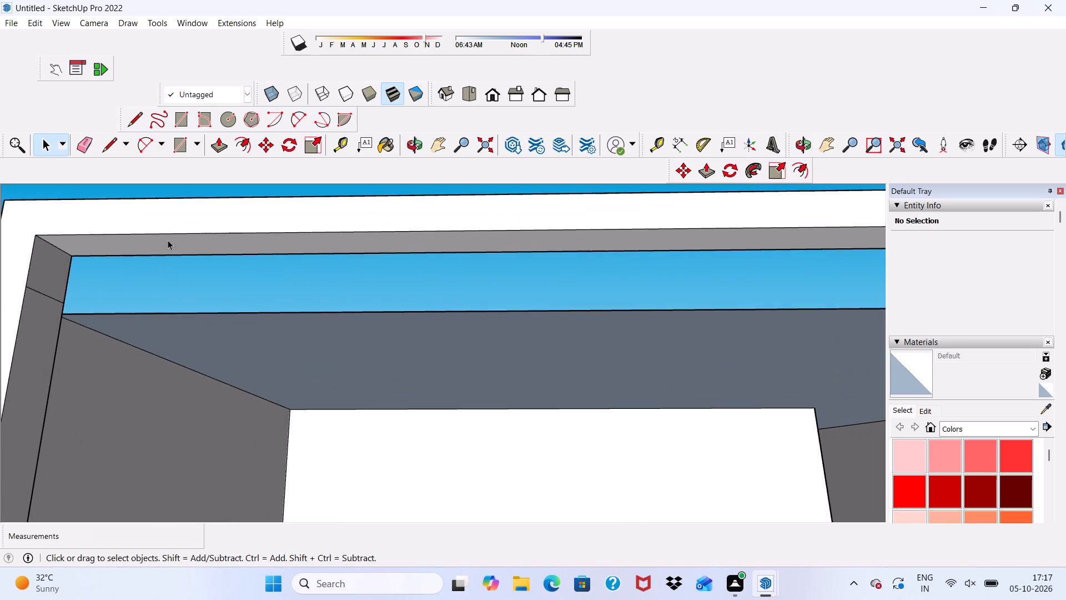
pyautogui.click(168, 240)
pyautogui.click(92, 141)
pyautogui.scroll(1, 70, 249)
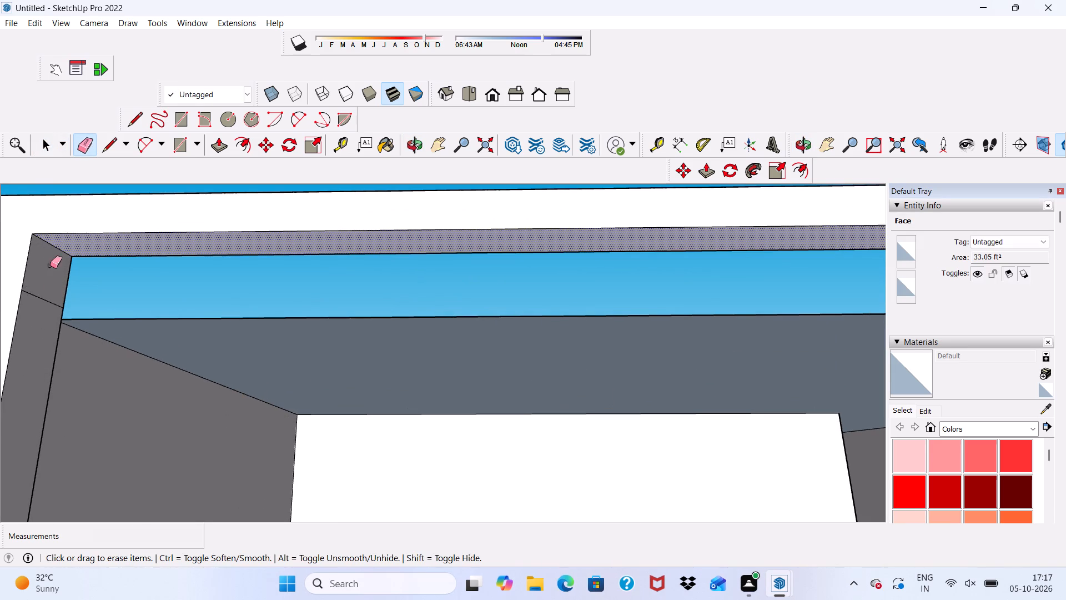
pyautogui.scroll(1, 50, 266)
pyautogui.moveTo(34, 298); pyautogui.dragTo(24, 314)
pyautogui.scroll(-2, 108, 270)
# Push/Pull the underside of the frame's top member down about 1' 3 11/16".
pyautogui.press('space')
pyautogui.scroll(2, 134, 254)
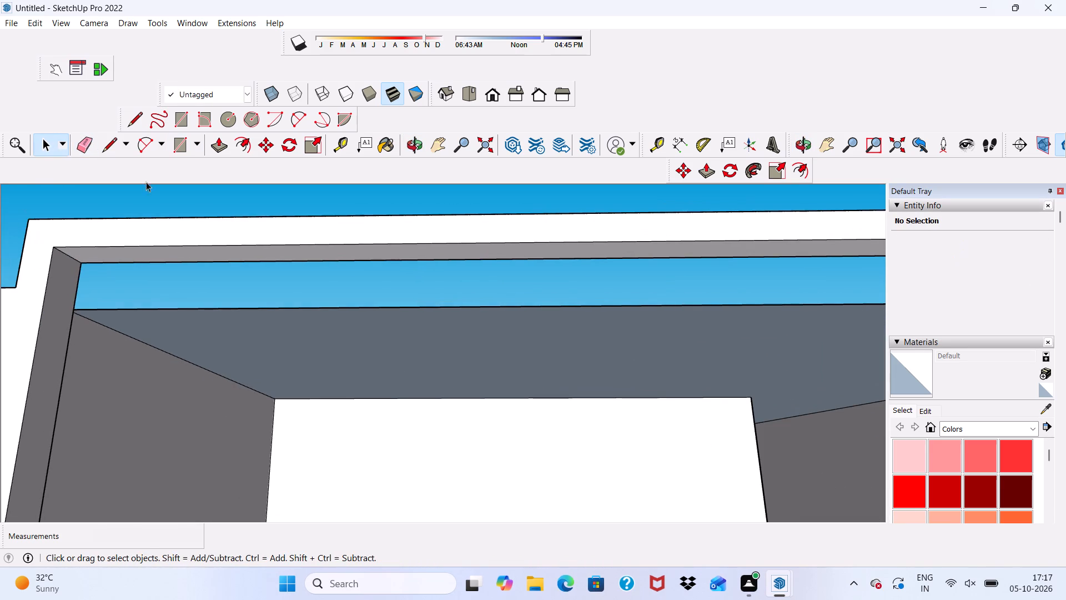
pyautogui.moveTo(217, 143); pyautogui.dragTo(222, 141)
pyautogui.scroll(3, 161, 326)
pyautogui.click(133, 214)
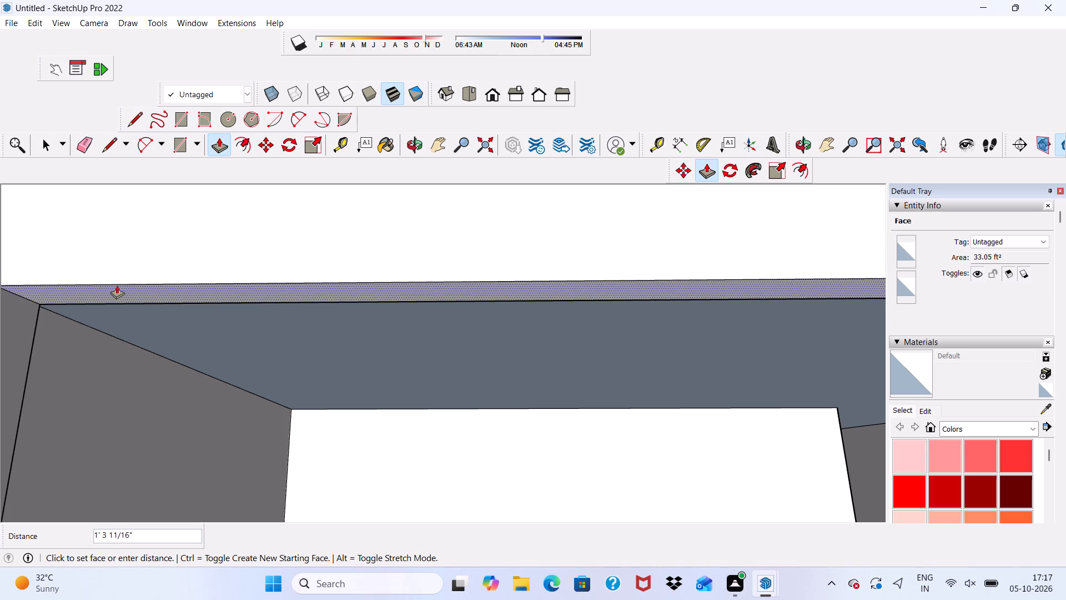
pyautogui.click(117, 285)
# Push/Pull the left end face of the frame's top member outward 10 3/4", flush with the jamb below it.
pyautogui.scroll(-4, 101, 276)
pyautogui.scroll(1, 81, 306)
pyautogui.scroll(-9, 79, 285)
pyautogui.scroll(1, 205, 272)
pyautogui.scroll(-1, 209, 281)
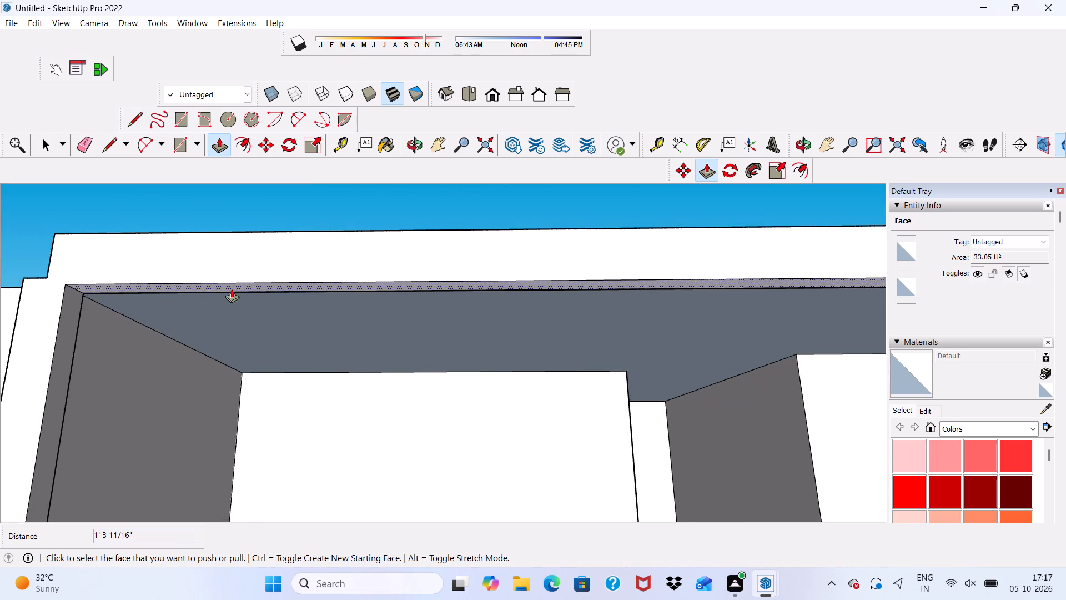
pyautogui.moveTo(296, 295); pyautogui.dragTo(309, 378, button='middle')
pyautogui.middleClick(309, 378)
pyautogui.moveTo(308, 374); pyautogui.dragTo(308, 368, button='middle')
pyautogui.middleClick(311, 365)
pyautogui.scroll(-2, 297, 313)
pyautogui.scroll(1, 290, 317)
pyautogui.scroll(-5, 288, 318)
pyautogui.moveTo(196, 308); pyautogui.dragTo(276, 318, button='middle')
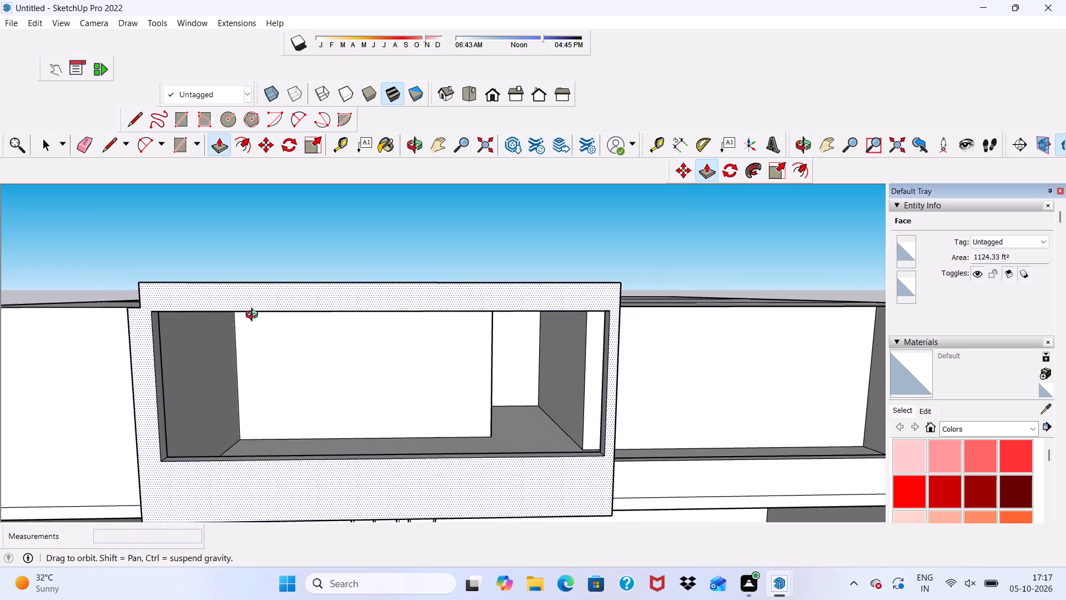
pyautogui.moveTo(276, 318); pyautogui.dragTo(278, 319, button='middle')
pyautogui.scroll(5, 234, 384)
pyautogui.moveTo(207, 367); pyautogui.dragTo(369, 396, button='middle')
pyautogui.scroll(4, 366, 309)
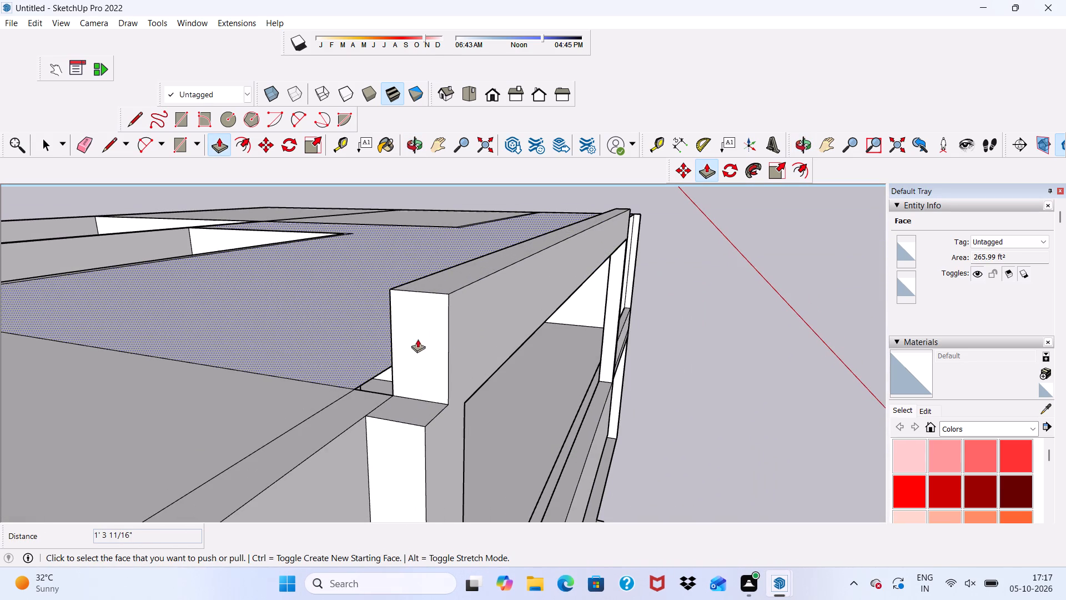
pyautogui.click(408, 333)
pyautogui.click(424, 445)
# Push/Pull the inner face of the frame's right jamb about 3' 1/2" into the opening.
pyautogui.scroll(-1, 271, 312)
pyautogui.scroll(1, 258, 323)
pyautogui.scroll(-3, 247, 336)
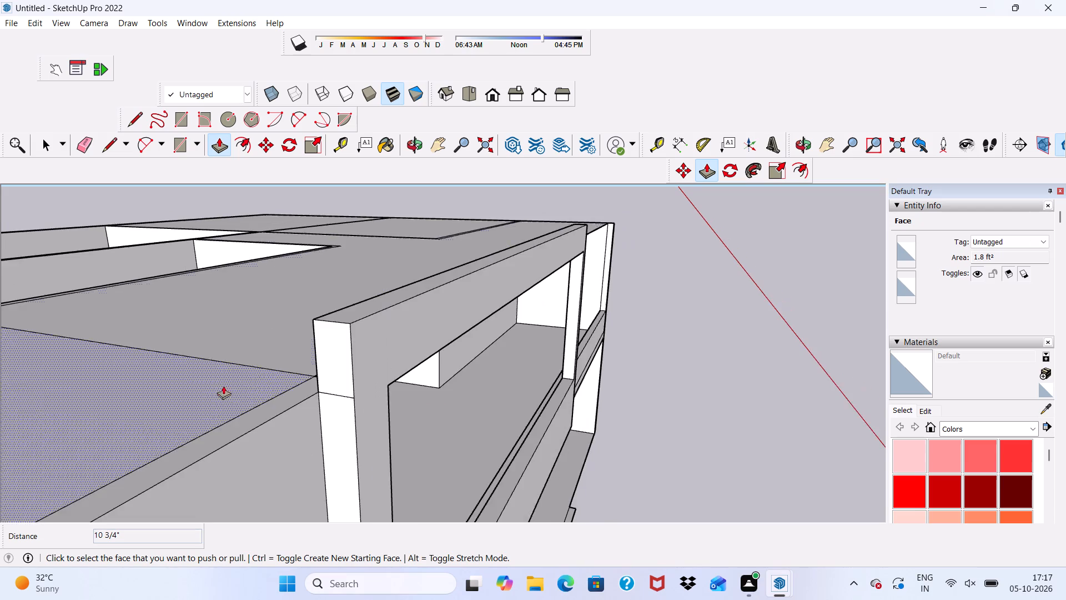
pyautogui.scroll(-4, 223, 386)
pyautogui.moveTo(261, 333); pyautogui.dragTo(63, 273, button='middle')
pyautogui.scroll(-10, 169, 305)
pyautogui.scroll(2, 503, 352)
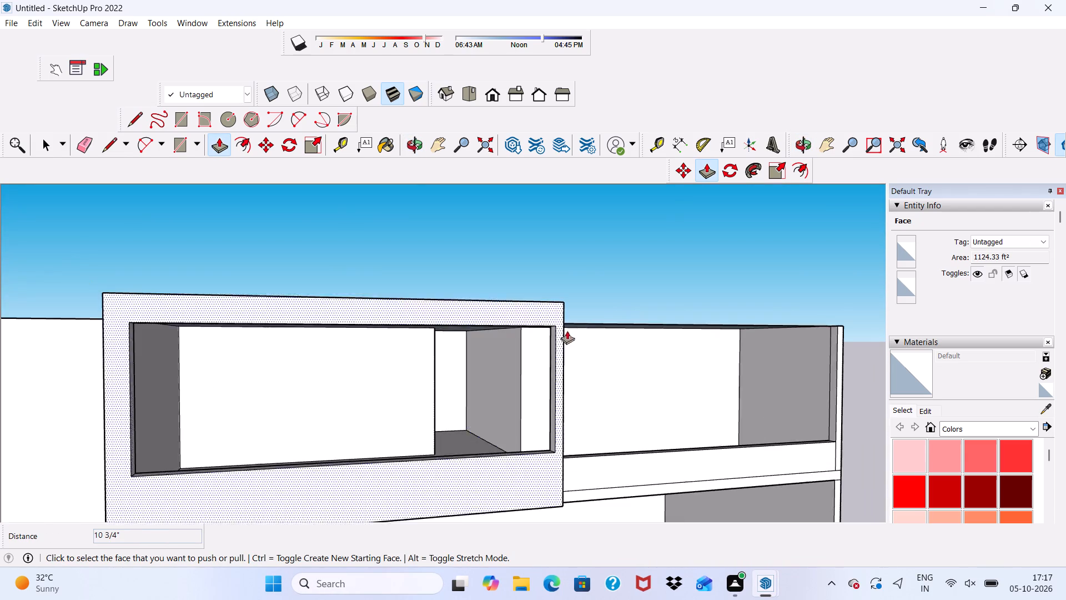
pyautogui.scroll(6, 567, 331)
pyautogui.moveTo(526, 344); pyautogui.dragTo(608, 360, button='middle')
pyautogui.scroll(3, 632, 367)
pyautogui.scroll(1, 705, 425)
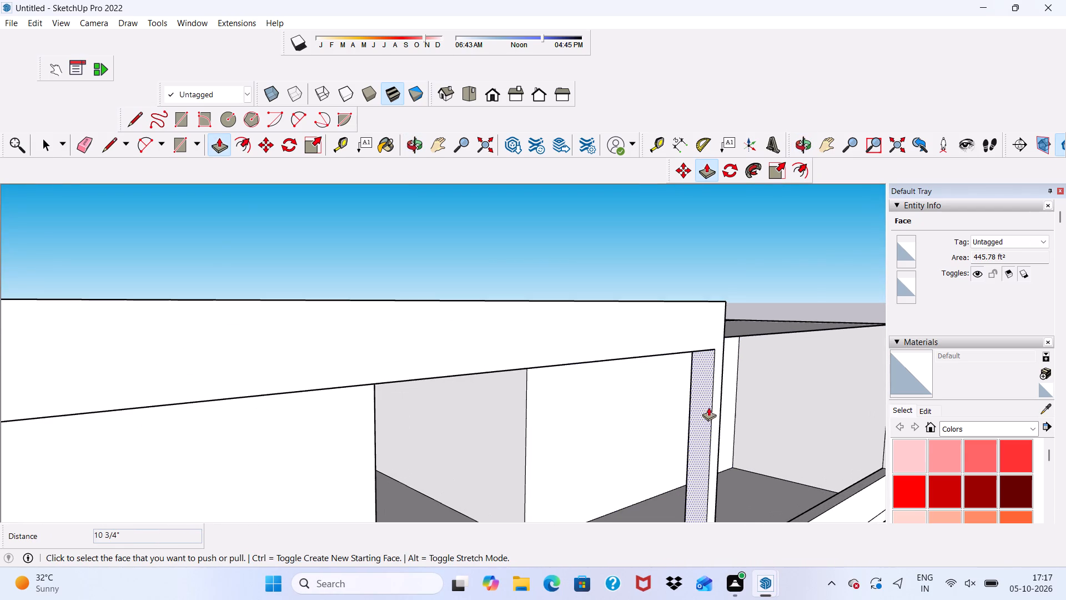
pyautogui.click(707, 408)
pyautogui.click(672, 427)
# Push/Pull the inner face of the frame's left jamb about 1' 2 7/8" into the opening.
pyautogui.scroll(-7, 594, 425)
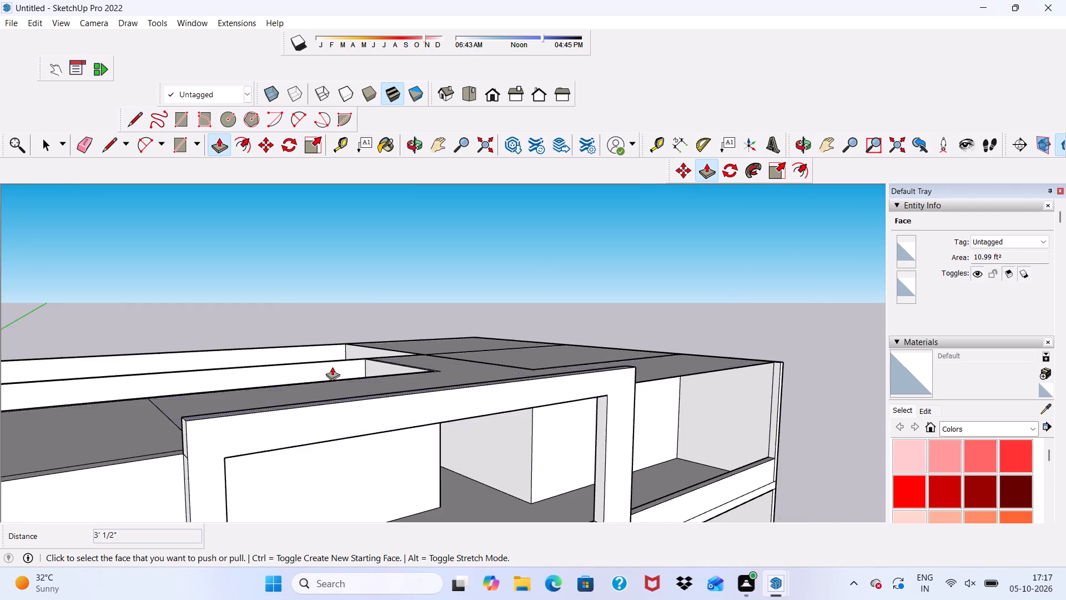
pyautogui.scroll(-4, 332, 367)
pyautogui.moveTo(400, 321); pyautogui.dragTo(249, 314, button='middle')
pyautogui.moveTo(262, 319); pyautogui.dragTo(284, 333, button='middle')
pyautogui.scroll(9, 295, 347)
pyautogui.moveTo(229, 376); pyautogui.dragTo(105, 355, button='middle')
pyautogui.scroll(8, 227, 408)
pyautogui.click(192, 331)
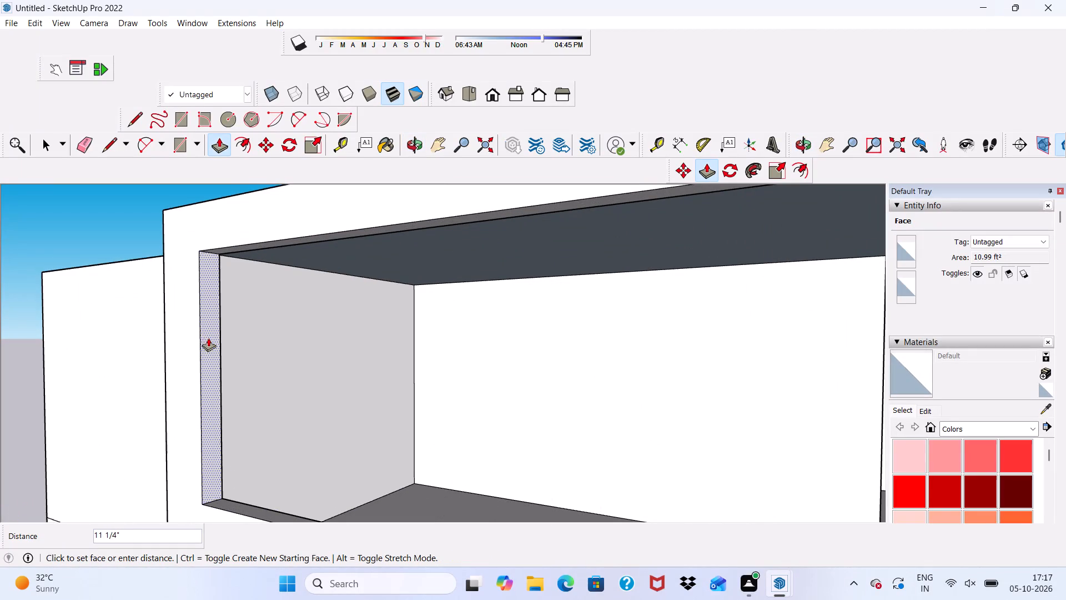
pyautogui.click(209, 339)
# Examine the thickened frame and its junction with the roof from the front, below and above.
pyautogui.scroll(-5, 128, 320)
pyautogui.moveTo(145, 330); pyautogui.dragTo(282, 322, button='middle')
pyautogui.scroll(1, 281, 321)
pyautogui.scroll(-5, 200, 341)
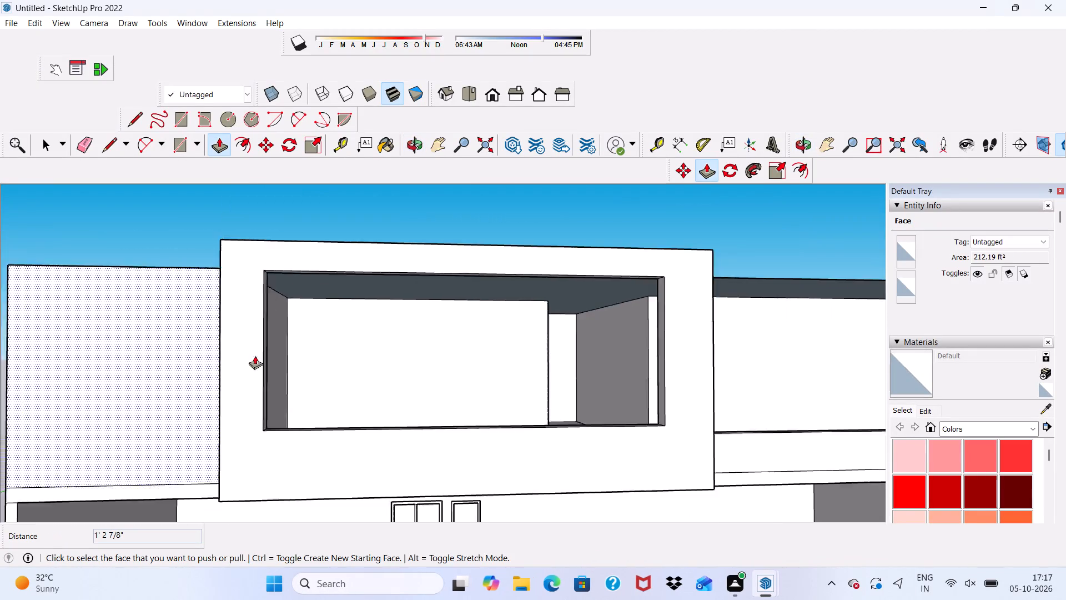
pyautogui.moveTo(331, 343); pyautogui.dragTo(313, 337, button='middle')
pyautogui.scroll(5, 315, 327)
pyautogui.scroll(-2, 313, 323)
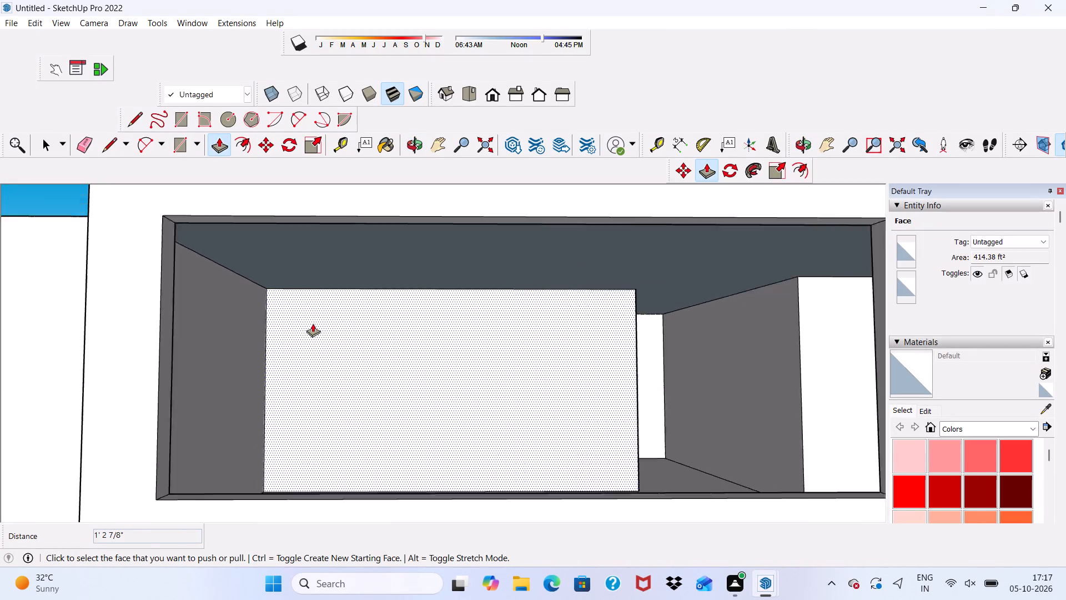
pyautogui.scroll(-2, 313, 323)
pyautogui.moveTo(303, 330); pyautogui.dragTo(266, 291, button='middle')
pyautogui.scroll(9, 248, 201)
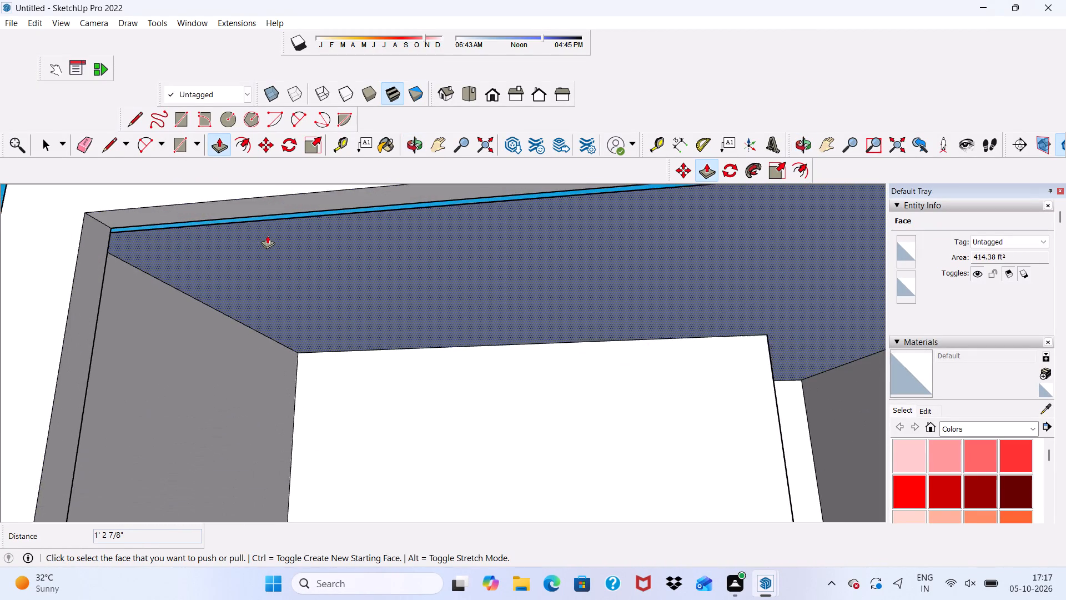
pyautogui.scroll(2, 267, 235)
pyautogui.moveTo(239, 236); pyautogui.dragTo(331, 329, button='middle')
pyautogui.moveTo(334, 333); pyautogui.dragTo(334, 338, button='middle')
pyautogui.moveTo(334, 344); pyautogui.dragTo(313, 371, button='middle')
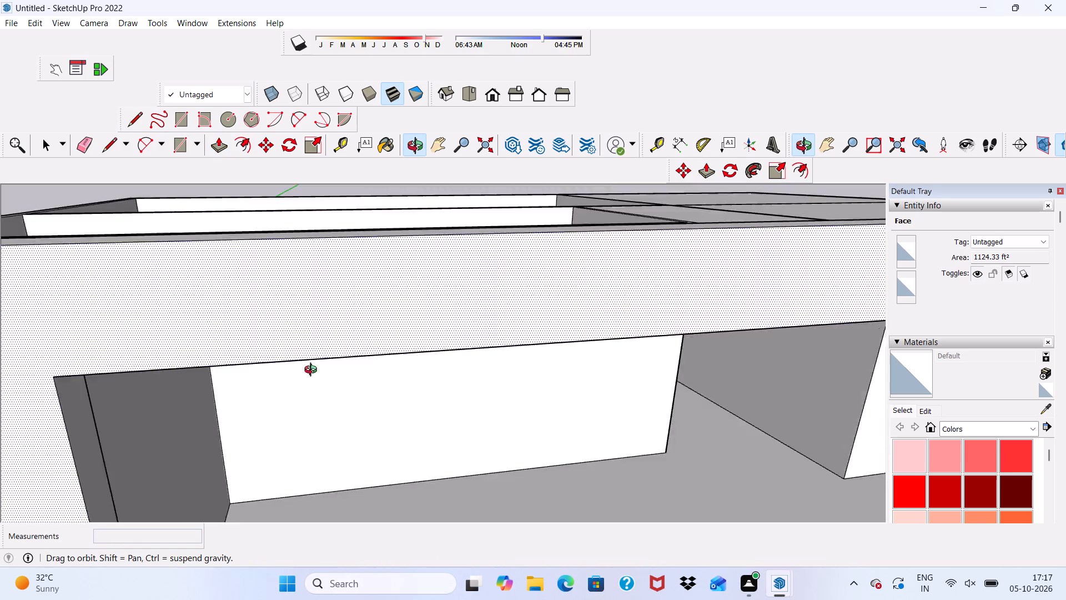
pyautogui.moveTo(313, 371); pyautogui.dragTo(284, 397, button='middle')
pyautogui.scroll(-10, 133, 301)
pyautogui.moveTo(240, 338); pyautogui.dragTo(128, 309, button='middle')
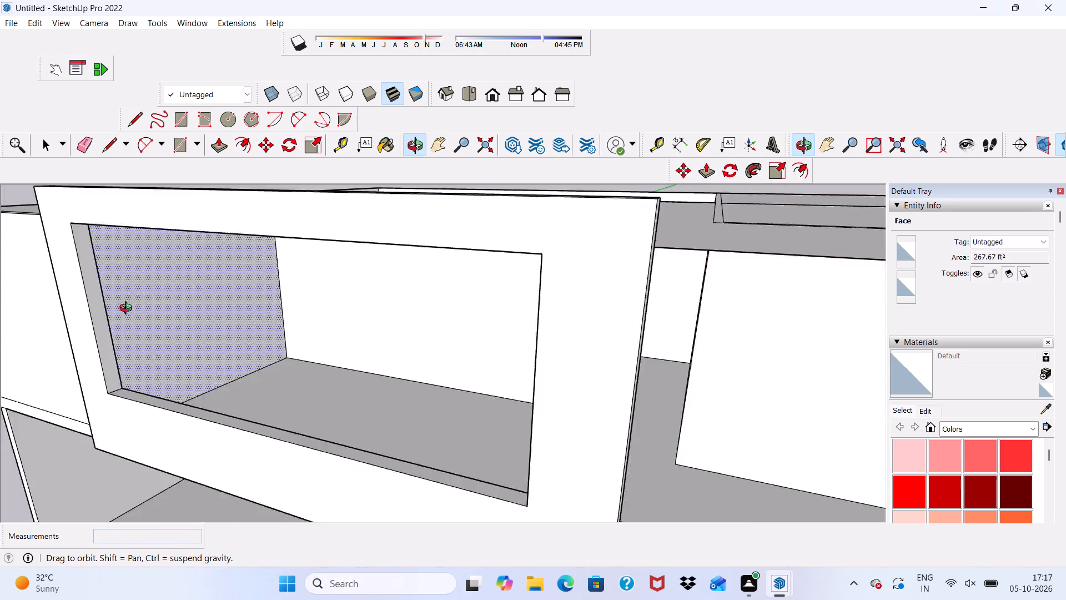
# Erase the horizontal slab line on the front wall beside the frame's left jamb.
pyautogui.moveTo(128, 309); pyautogui.dragTo(264, 232, button='middle')
pyautogui.scroll(2, 66, 427)
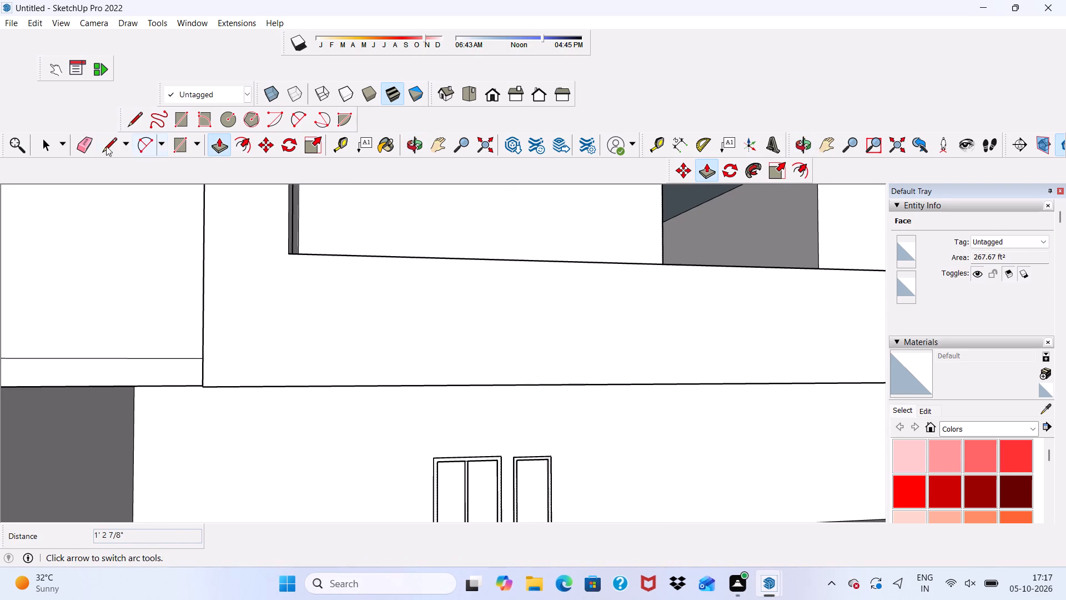
pyautogui.click(76, 143)
pyautogui.scroll(1, 82, 358)
pyautogui.moveTo(102, 354); pyautogui.dragTo(102, 369)
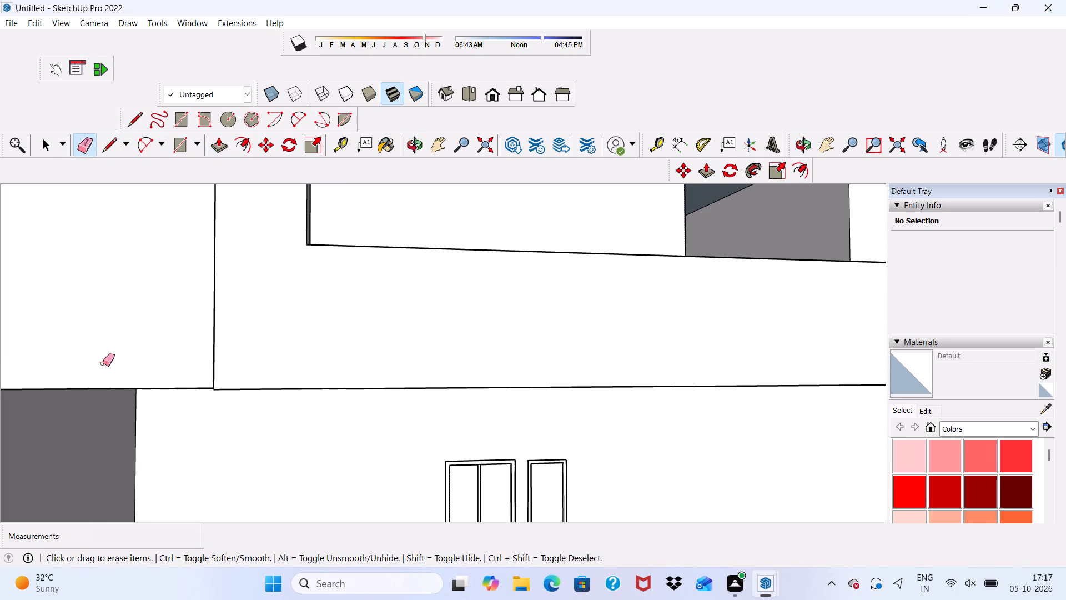
# Erase the short dividing edge across the upper part of the frame's outer left side.
pyautogui.scroll(-4, 100, 364)
pyautogui.moveTo(130, 366); pyautogui.dragTo(299, 419, button='middle')
pyautogui.scroll(-1, 230, 397)
pyautogui.scroll(1, 213, 423)
pyautogui.scroll(-2, 212, 438)
pyautogui.scroll(-5, 273, 402)
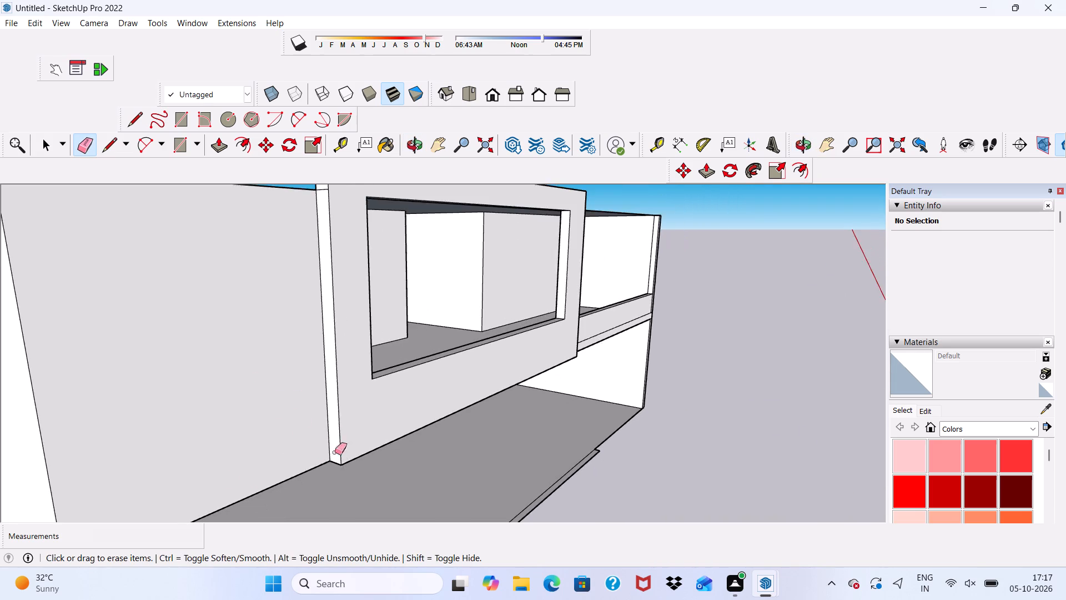
pyautogui.scroll(-5, 288, 413)
pyautogui.scroll(10, 271, 282)
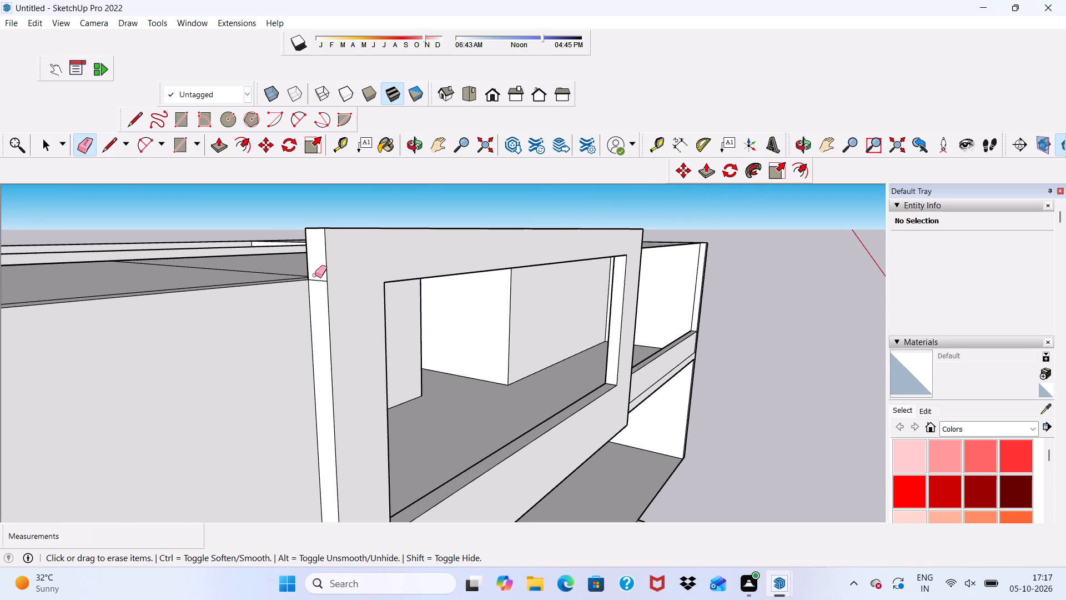
pyautogui.moveTo(315, 278); pyautogui.dragTo(320, 296)
pyautogui.scroll(-1, 311, 294)
pyautogui.moveTo(310, 297); pyautogui.dragTo(0, 366, button='middle')
pyautogui.scroll(-1, 110, 301)
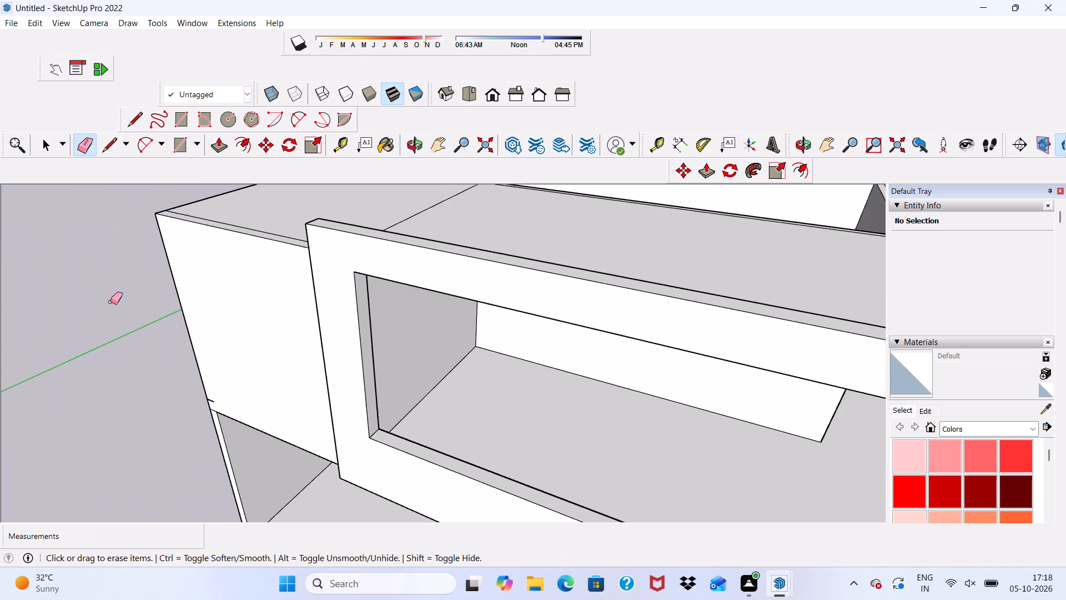
# Erase the long horizontal line across the upper storey's low front band beside the frame's right jamb.
pyautogui.scroll(-2, 110, 302)
pyautogui.scroll(-2, 0, 293)
pyautogui.scroll(1, 0, 294)
pyautogui.scroll(-1, 0, 294)
pyautogui.scroll(-8, 0, 191)
pyautogui.scroll(1, 79, 269)
pyautogui.scroll(-1, 93, 285)
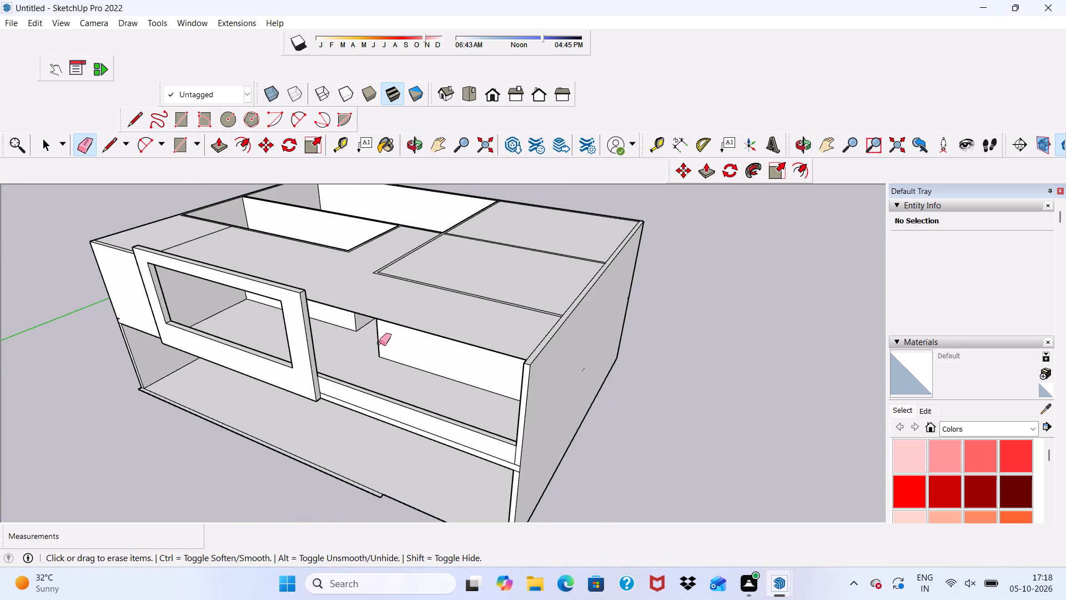
pyautogui.scroll(13, 389, 342)
pyautogui.scroll(-7, 250, 297)
pyautogui.moveTo(226, 319); pyautogui.dragTo(265, 292, button='middle')
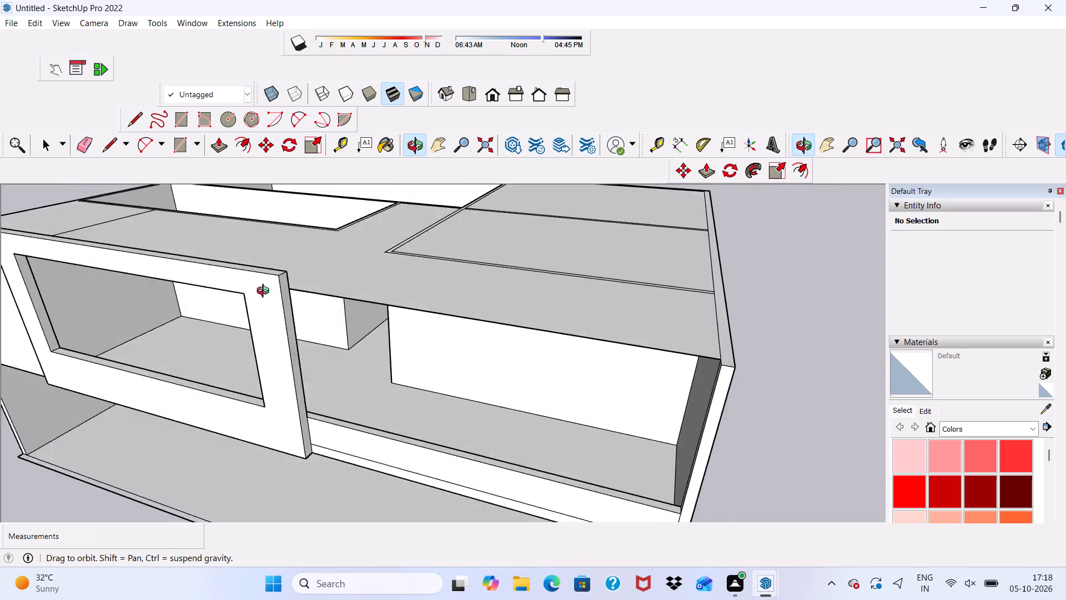
pyautogui.moveTo(265, 292); pyautogui.dragTo(280, 238, button='middle')
pyautogui.scroll(3, 382, 423)
pyautogui.click(366, 337)
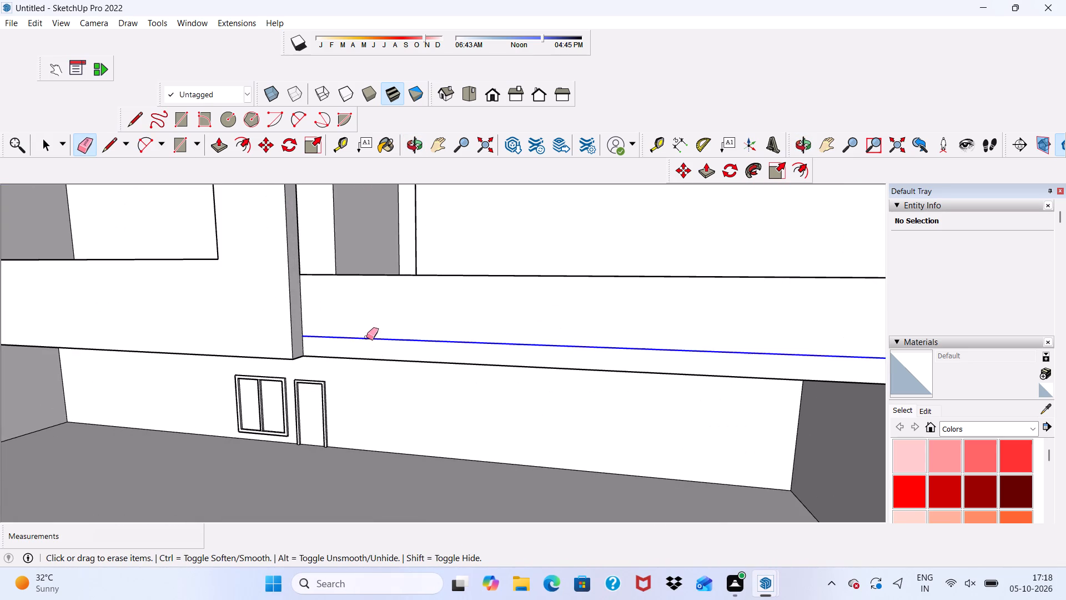
# Examine the building's front, frame and outer side wall for leftover edges from above, below and the side.
pyautogui.scroll(-1, 360, 239)
pyautogui.moveTo(360, 239); pyautogui.dragTo(248, 313, button='middle')
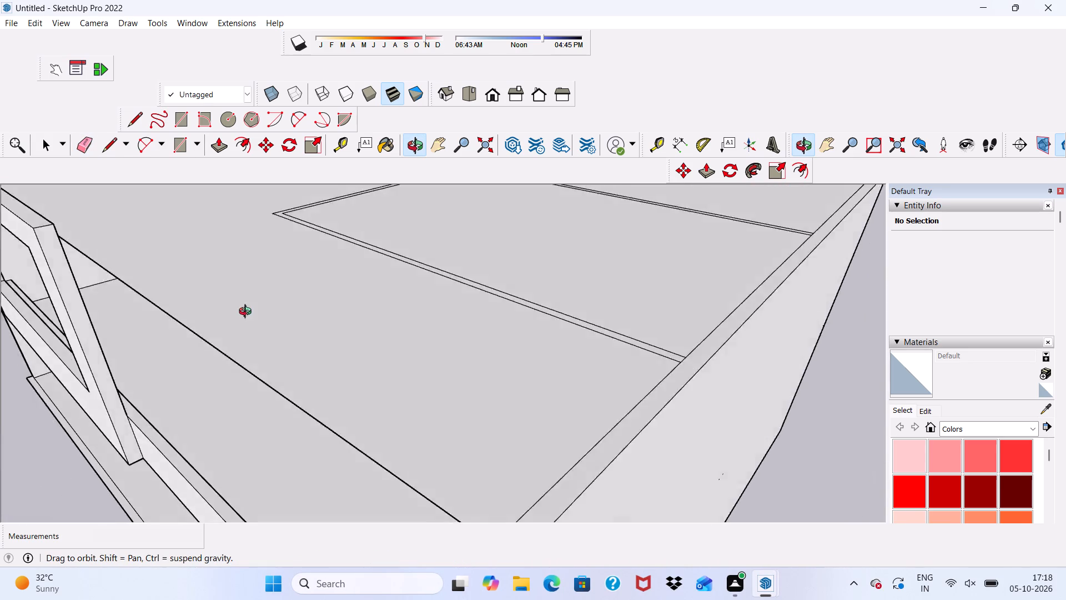
pyautogui.moveTo(248, 313); pyautogui.dragTo(479, 212, button='middle')
pyautogui.scroll(-5, 448, 196)
pyautogui.moveTo(458, 256); pyautogui.dragTo(466, 284, button='middle')
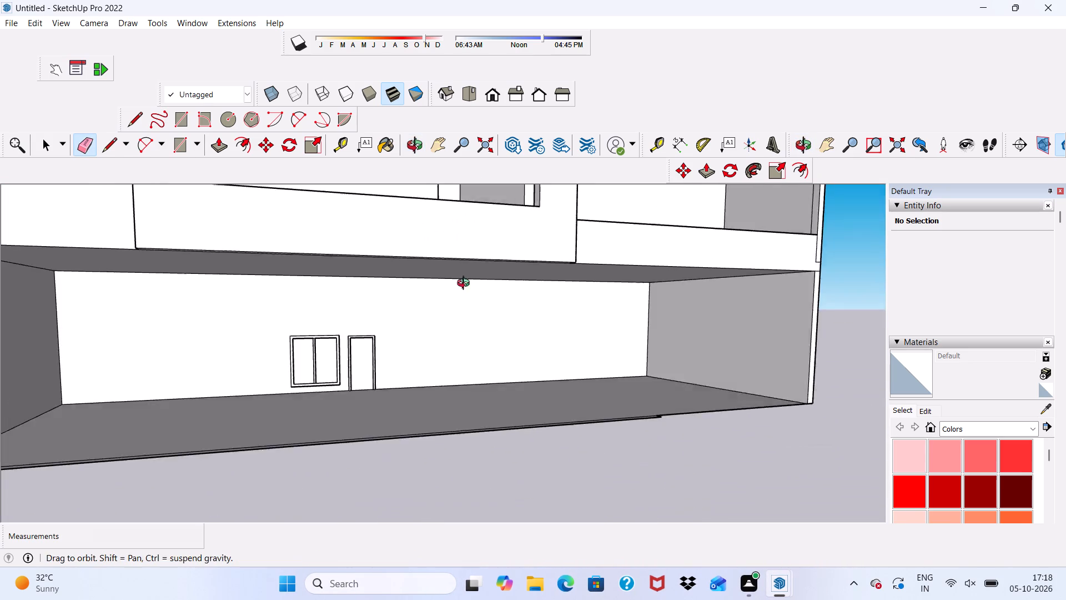
pyautogui.moveTo(466, 284); pyautogui.dragTo(380, 348, button='middle')
pyautogui.scroll(-7, 348, 294)
pyautogui.press('space')
pyautogui.moveTo(356, 368); pyautogui.dragTo(331, 263, button='middle')
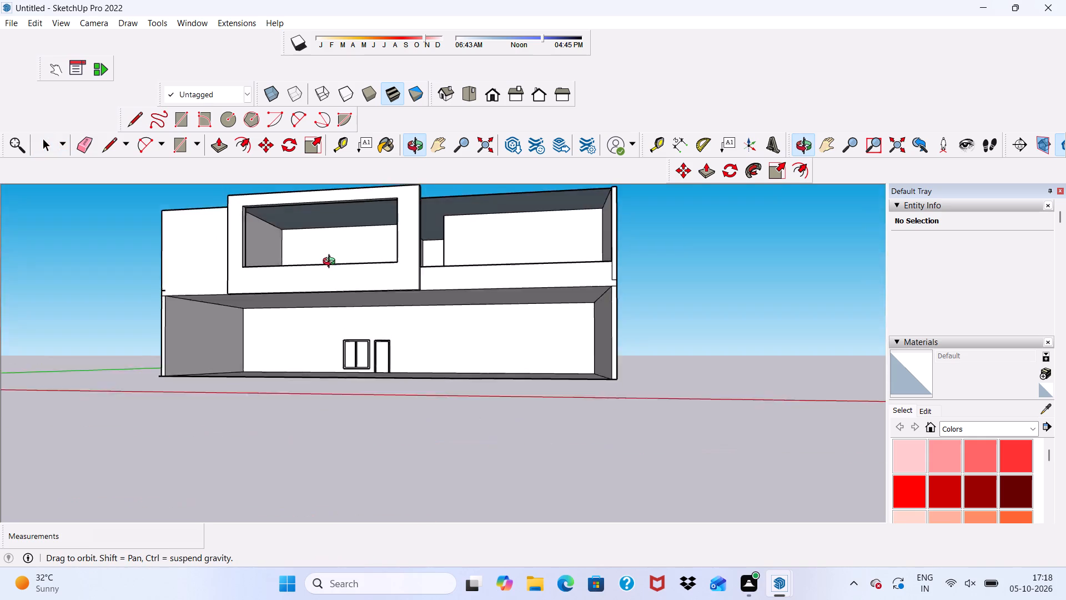
pyautogui.moveTo(331, 263); pyautogui.dragTo(556, 329, button='middle')
pyautogui.middleClick(566, 329)
pyautogui.middleClick(569, 329)
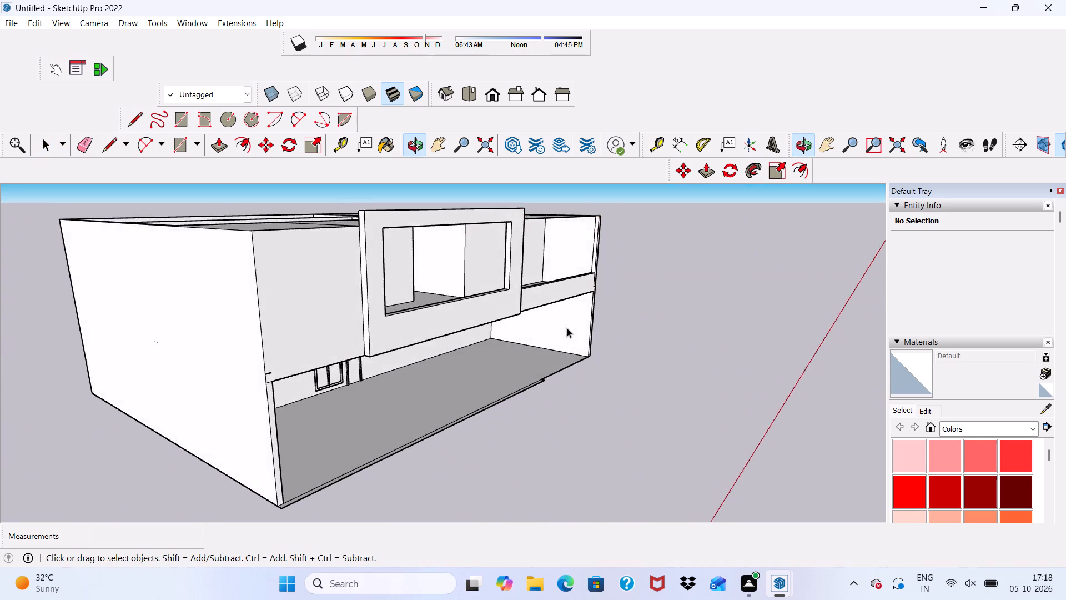
pyautogui.scroll(7, 433, 289)
pyautogui.scroll(-7, 339, 206)
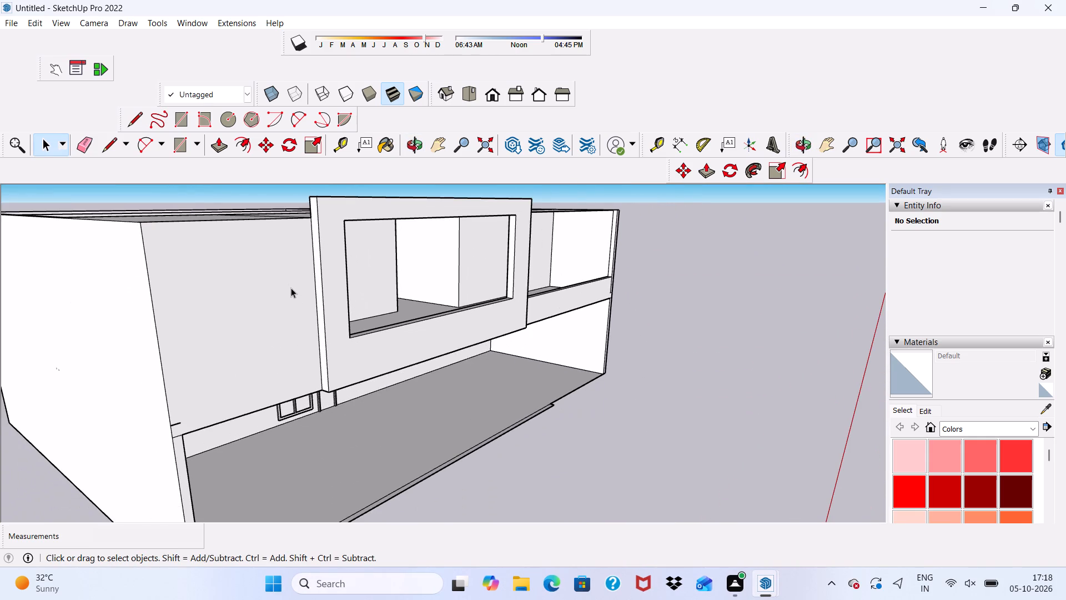
pyautogui.scroll(3, 286, 289)
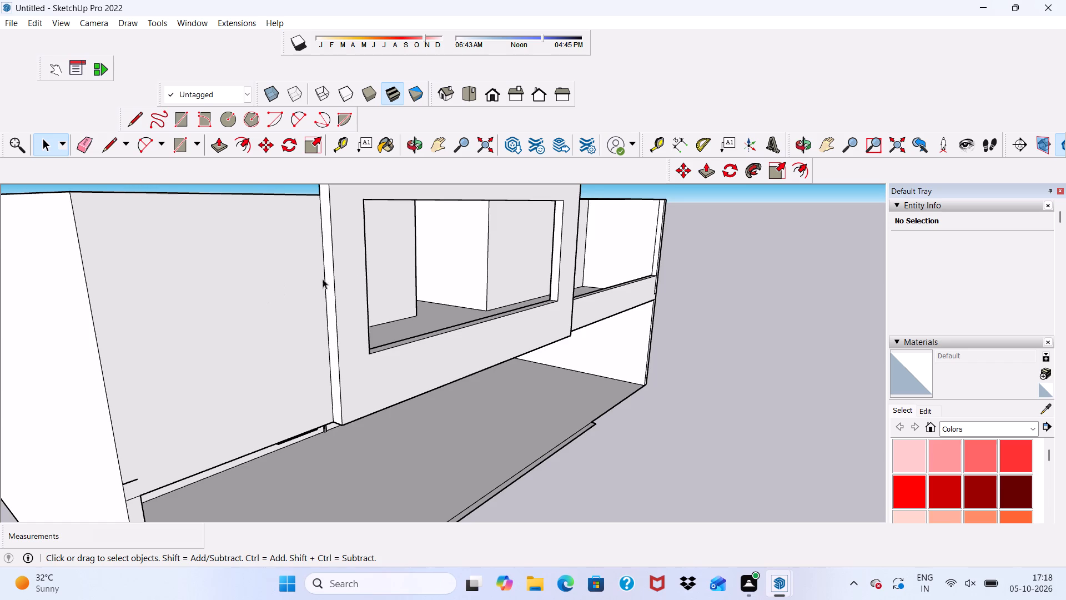
# Erase the short stray edge at the lower outer corner of the front wall left of the frame.
pyautogui.scroll(-3, 232, 251)
pyautogui.moveTo(263, 277); pyautogui.dragTo(303, 284, button='middle')
pyautogui.scroll(3, 351, 257)
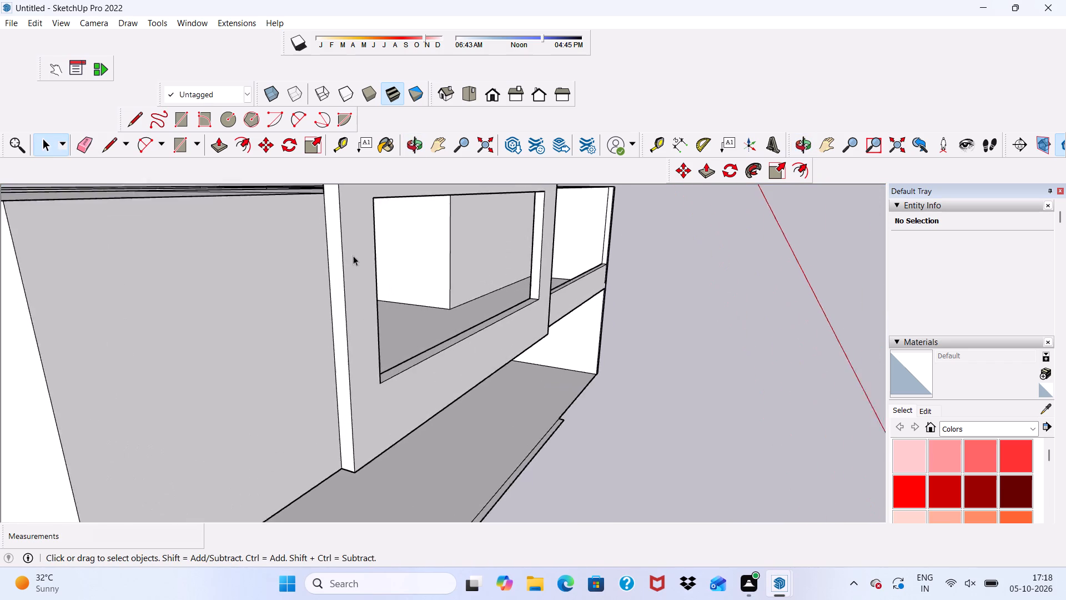
pyautogui.scroll(2, 353, 256)
pyautogui.scroll(-3, 301, 261)
pyautogui.moveTo(300, 269); pyautogui.dragTo(153, 373, button='middle')
pyautogui.scroll(3, 174, 341)
pyautogui.click(174, 341)
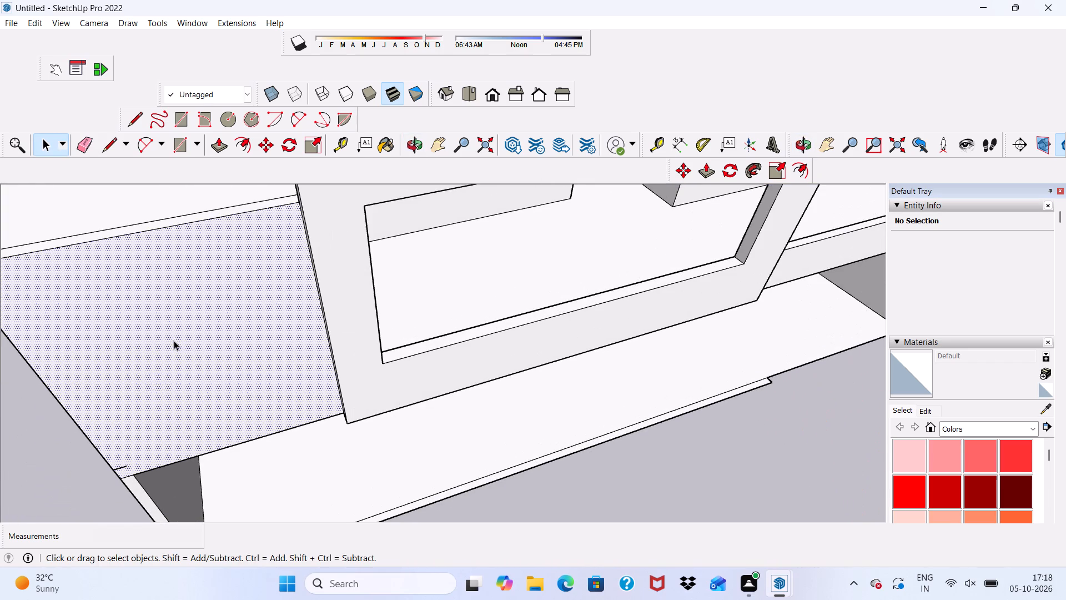
pyautogui.click(85, 138)
pyautogui.scroll(3, 107, 373)
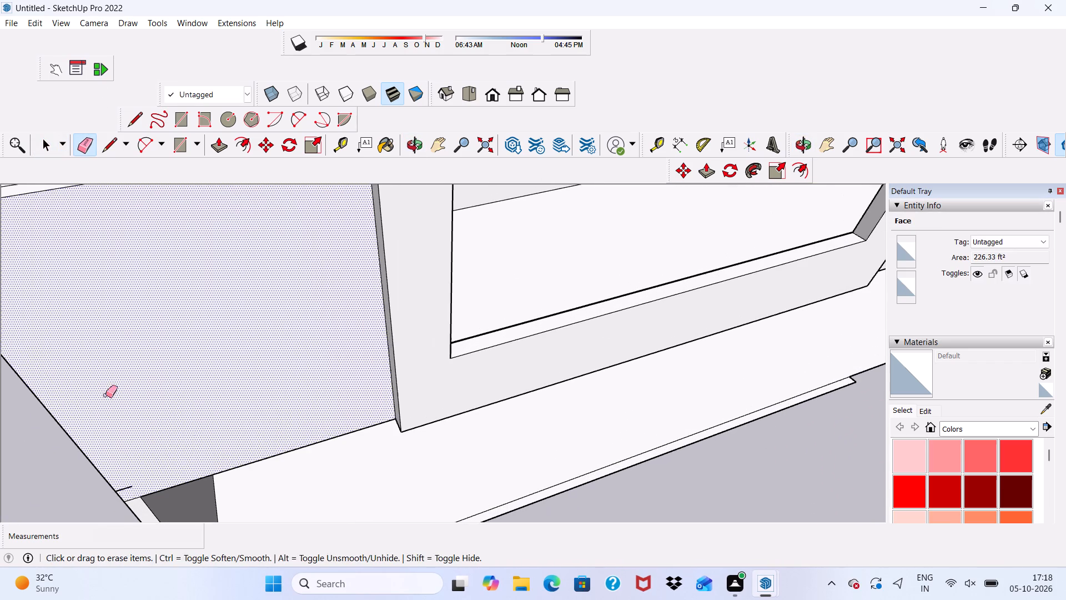
pyautogui.click(121, 491)
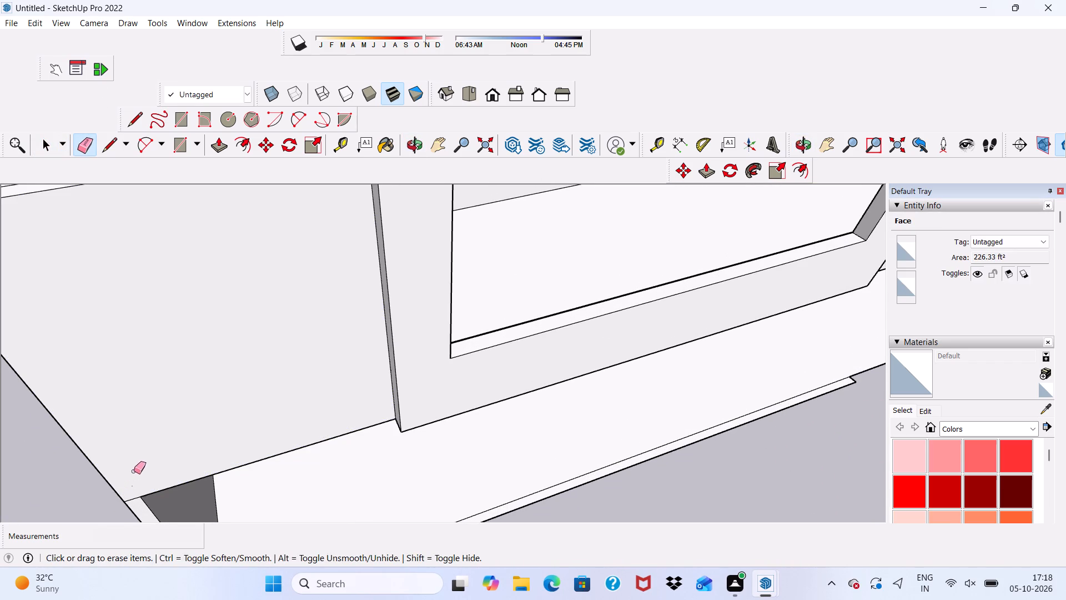
# Push/Pull the front wall face left of the frame 9" inward.
pyautogui.scroll(-2, 202, 412)
pyautogui.press('space')
pyautogui.scroll(-4, 143, 372)
pyautogui.moveTo(193, 397); pyautogui.dragTo(275, 346, button='middle')
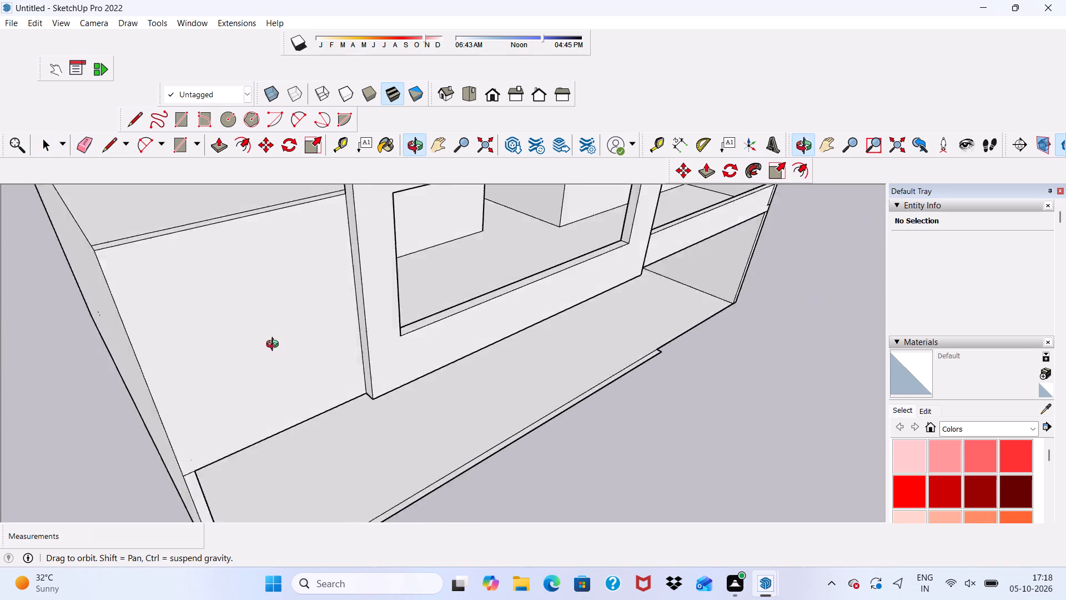
pyautogui.moveTo(275, 346); pyautogui.dragTo(299, 383, button='middle')
pyautogui.click(299, 366)
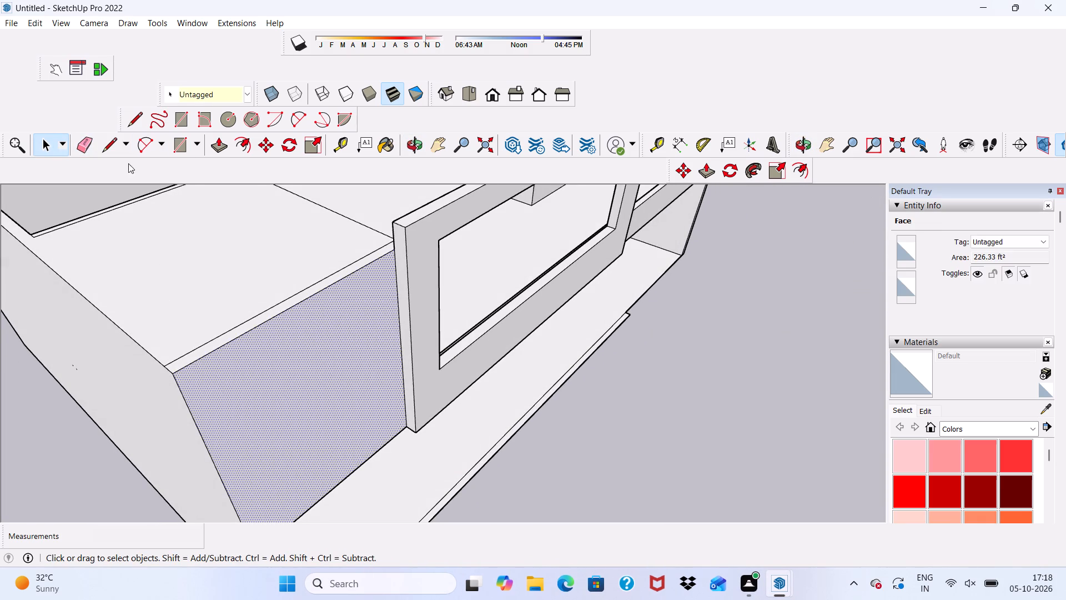
pyautogui.click(223, 142)
pyautogui.moveTo(317, 364); pyautogui.dragTo(303, 353)
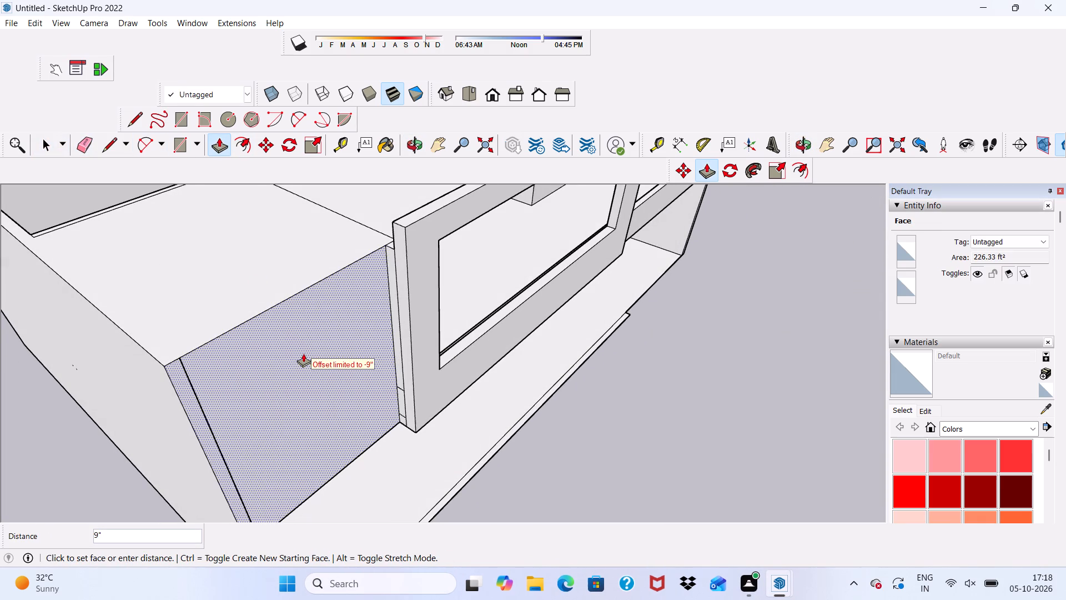
pyautogui.moveTo(303, 353); pyautogui.dragTo(301, 352)
# Erase the vertical edge of the recessed wall face where it meets the return beside the frame's left jamb.
pyautogui.scroll(-5, 221, 326)
pyautogui.moveTo(223, 344); pyautogui.dragTo(142, 238, button='middle')
pyautogui.moveTo(140, 233); pyautogui.dragTo(144, 222, button='middle')
pyautogui.scroll(6, 190, 207)
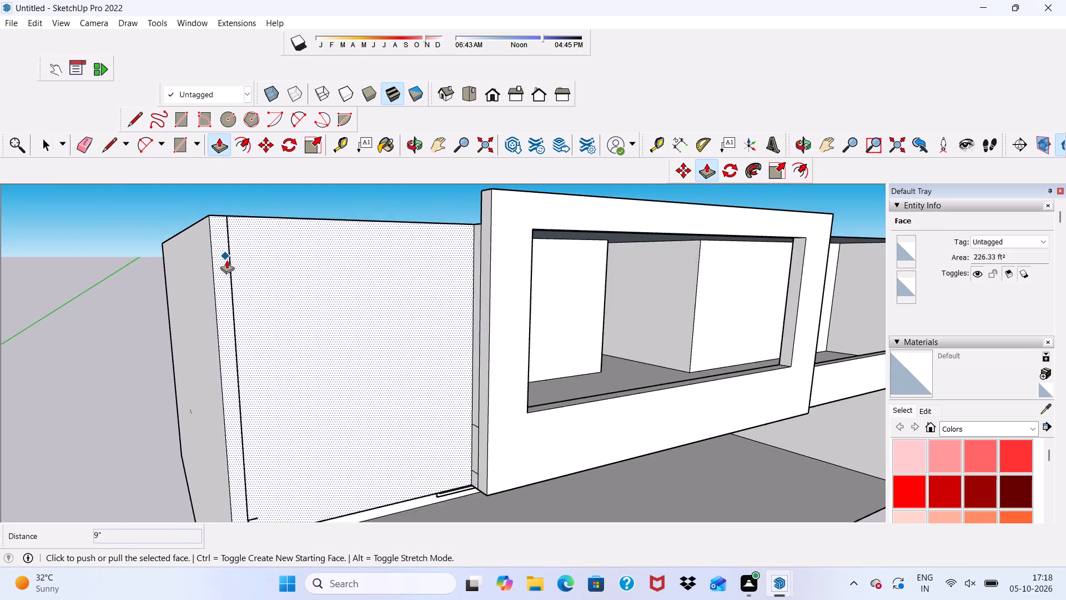
pyautogui.scroll(3, 227, 260)
pyautogui.moveTo(266, 203); pyautogui.dragTo(233, 307, button='middle')
pyautogui.scroll(-2, 426, 336)
pyautogui.moveTo(431, 332); pyautogui.dragTo(529, 263, button='middle')
pyautogui.scroll(2, 562, 234)
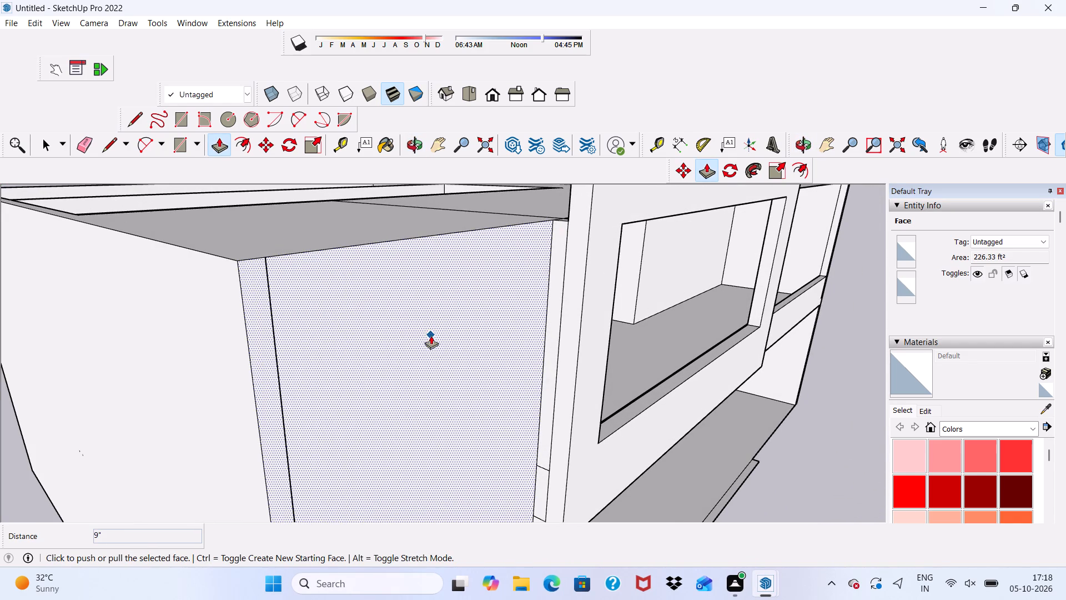
pyautogui.click(84, 148)
pyautogui.scroll(-2, 454, 332)
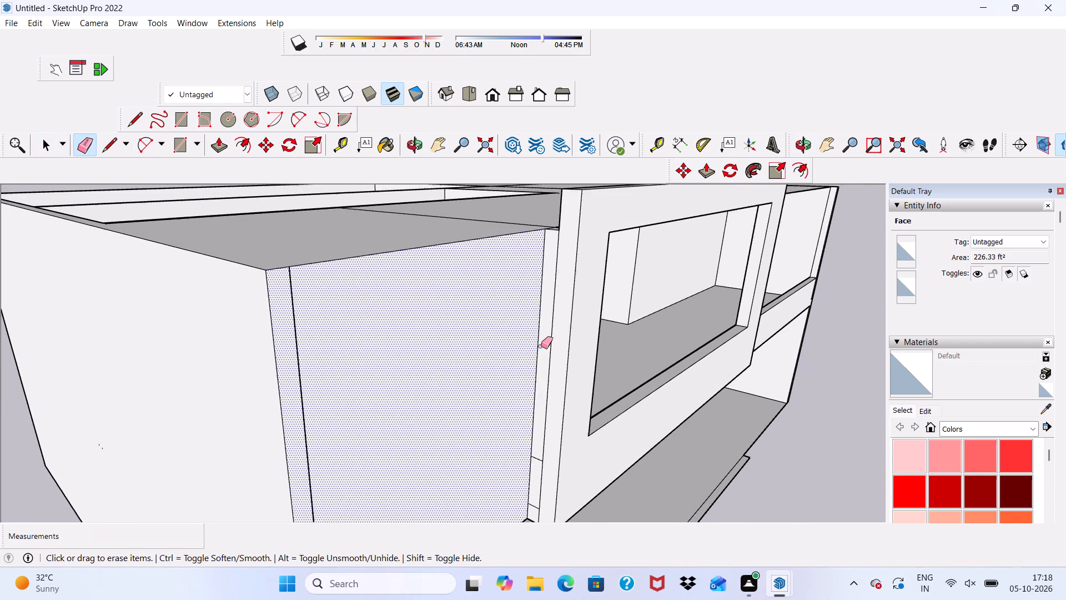
pyautogui.scroll(3, 585, 369)
pyautogui.scroll(-2, 567, 367)
pyautogui.scroll(4, 529, 422)
pyautogui.scroll(1, 542, 345)
pyautogui.click(542, 344)
pyautogui.scroll(-4, 516, 342)
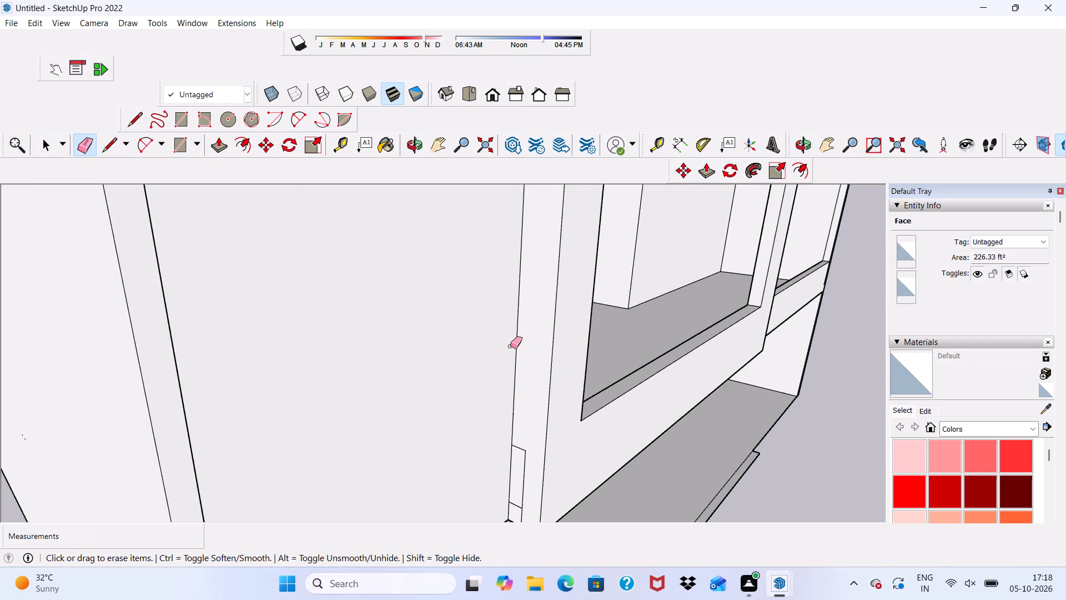
# Erase the leftover short edges at the bottom of the frame's outer left side.
pyautogui.scroll(-5, 500, 299)
pyautogui.moveTo(506, 387); pyautogui.dragTo(399, 383, button='middle')
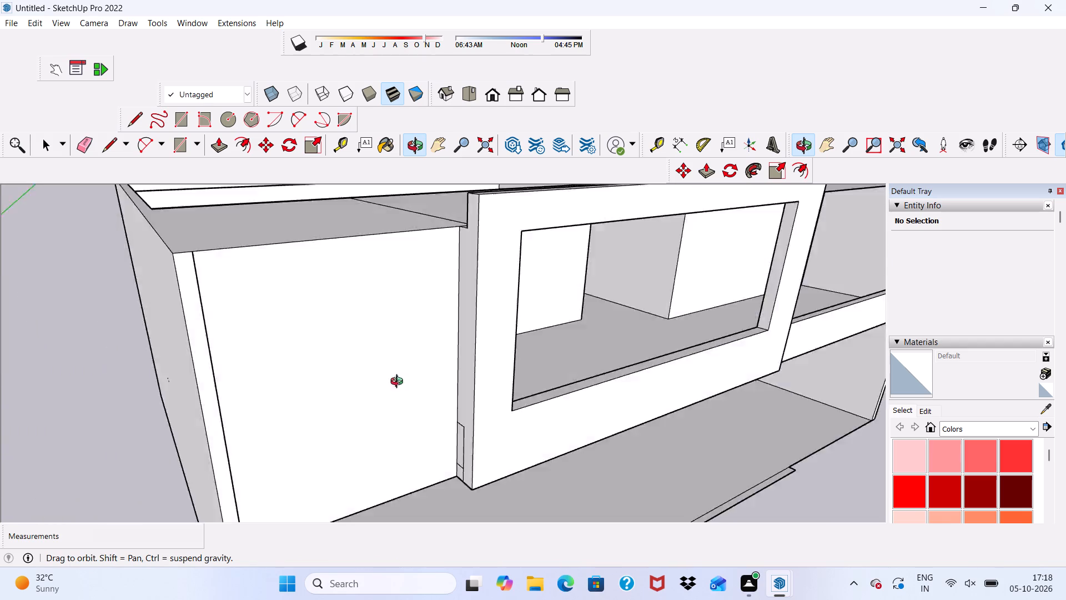
pyautogui.moveTo(399, 383); pyautogui.dragTo(504, 333, button='middle')
pyautogui.scroll(2, 504, 333)
pyautogui.moveTo(515, 360); pyautogui.dragTo(517, 431)
pyautogui.moveTo(526, 406); pyautogui.dragTo(515, 416)
pyautogui.scroll(-3, 532, 393)
pyautogui.scroll(7, 519, 430)
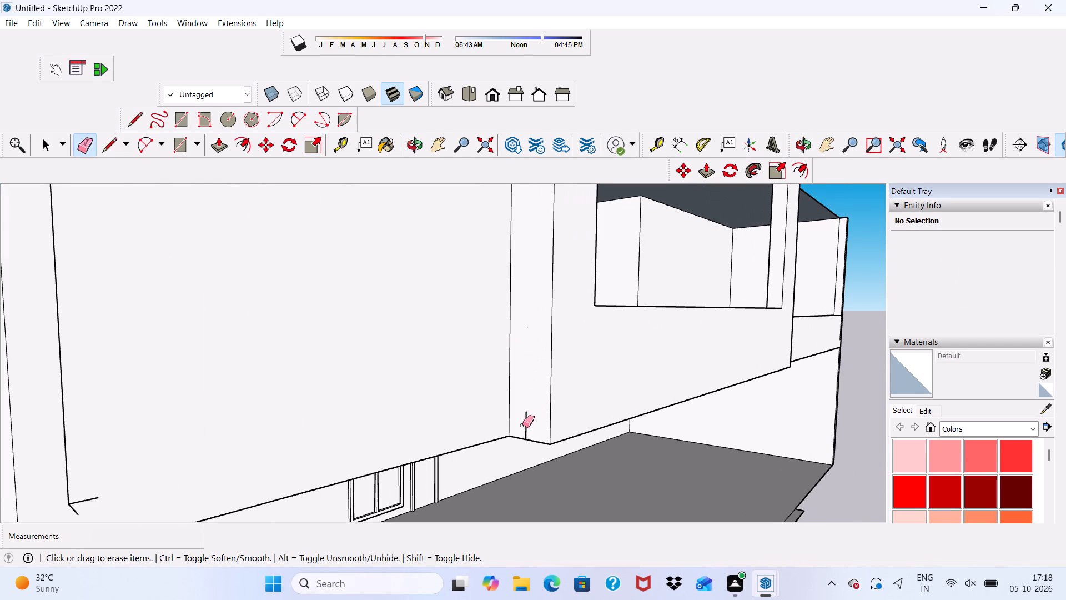
pyautogui.click(524, 423)
# Erase the vertical edge and its short stray edges near the outer left corner of the recessed front wall.
pyautogui.scroll(-7, 434, 345)
pyautogui.moveTo(225, 397); pyautogui.dragTo(125, 433, button='middle')
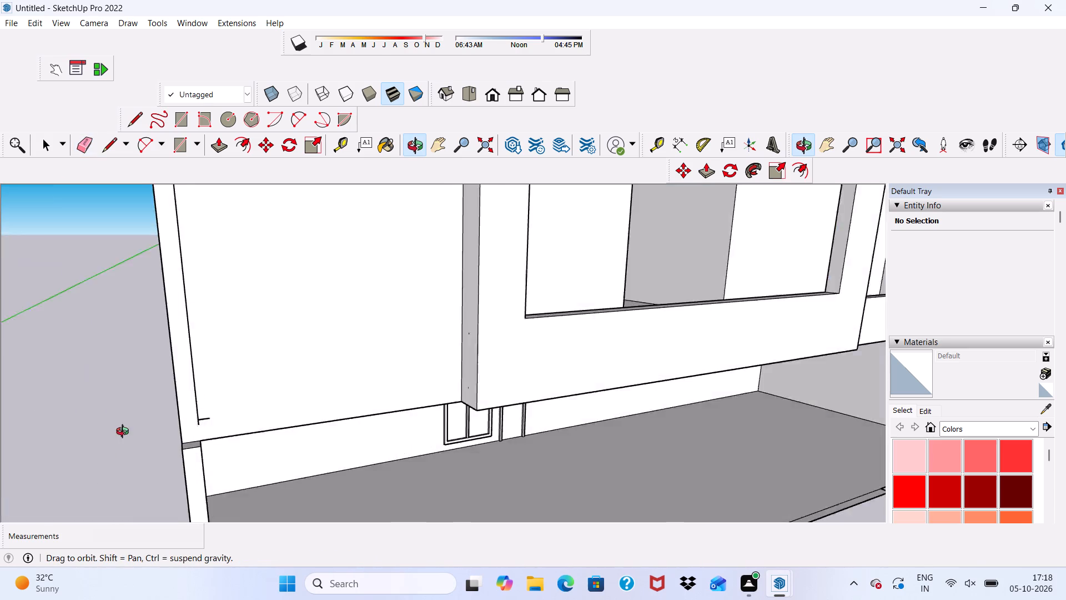
pyautogui.moveTo(125, 433); pyautogui.dragTo(112, 426, button='middle')
pyautogui.scroll(9, 180, 399)
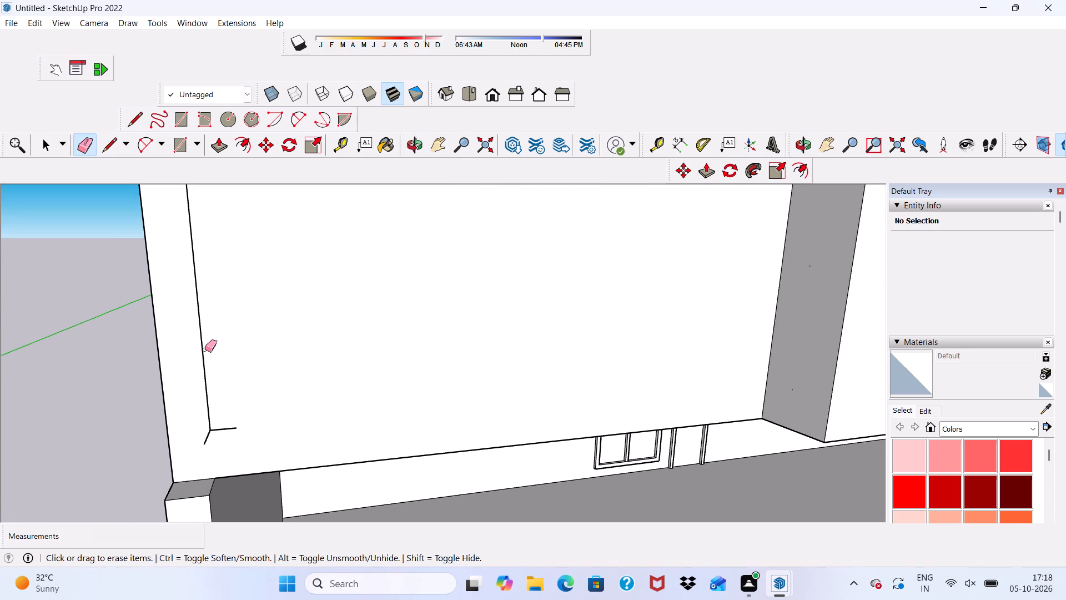
pyautogui.moveTo(205, 349); pyautogui.dragTo(200, 437)
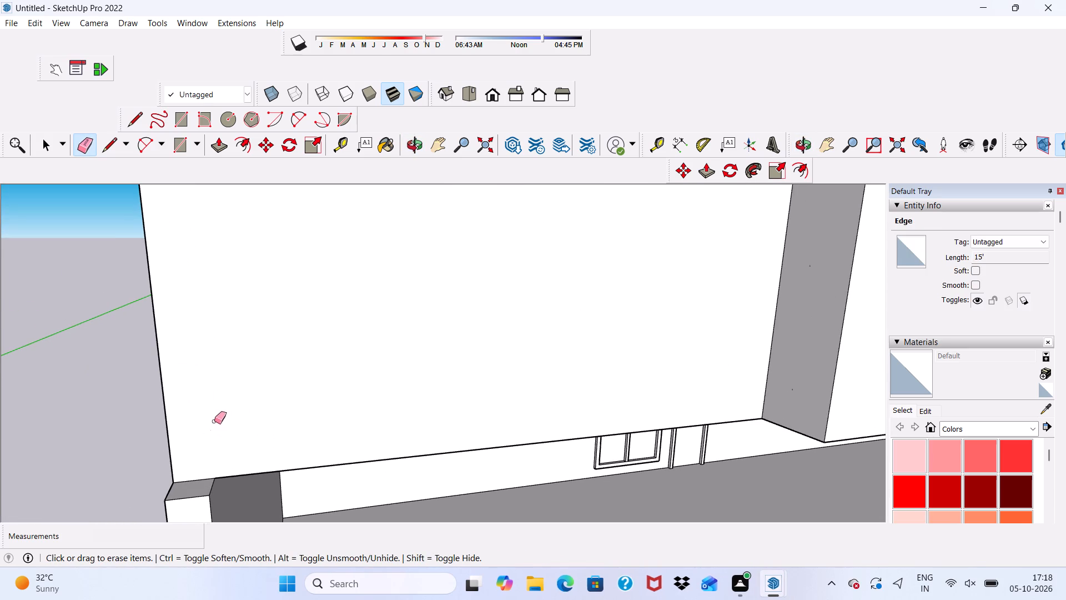
# Examine the cleaned front wall and the roof layout from the side and from above.
pyautogui.scroll(-8, 163, 402)
pyautogui.scroll(1, 212, 410)
pyautogui.scroll(-1, 222, 432)
pyautogui.scroll(1, 248, 364)
pyautogui.scroll(-10, 248, 364)
pyautogui.moveTo(280, 401); pyautogui.dragTo(457, 459, button='middle')
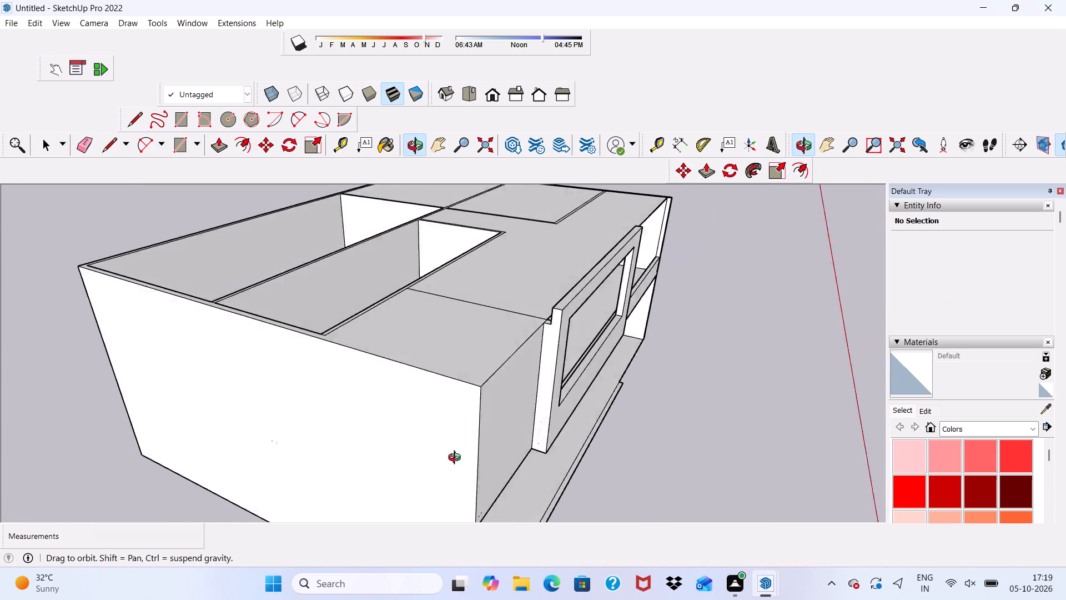
pyautogui.moveTo(457, 459); pyautogui.dragTo(462, 451, button='middle')
pyautogui.moveTo(461, 449); pyautogui.dragTo(0, 554, button='middle')
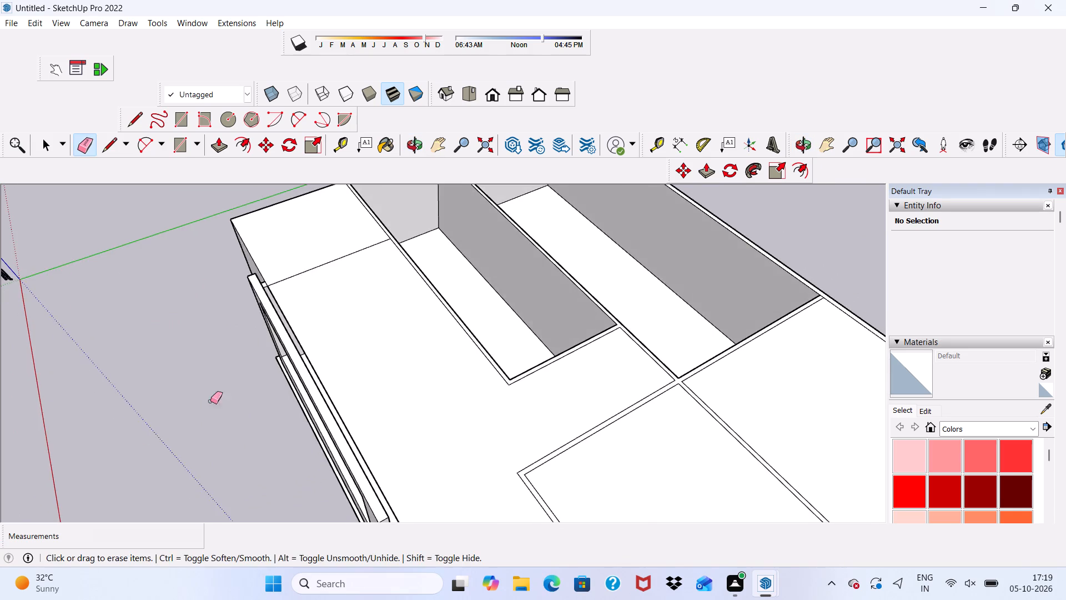
# Push/Pull the large roof face behind the frame up 1'.
pyautogui.scroll(4, 295, 356)
pyautogui.press('space')
pyautogui.click(303, 323)
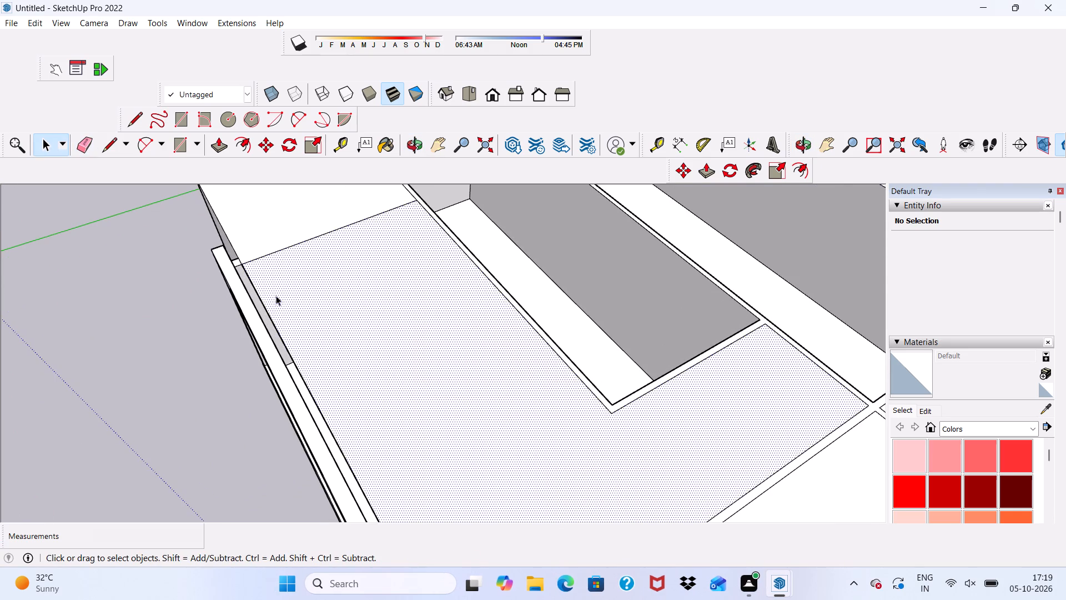
pyautogui.scroll(-3, 275, 293)
pyautogui.scroll(-3, 203, 202)
pyautogui.moveTo(226, 239); pyautogui.dragTo(471, 137, button='middle')
pyautogui.scroll(1, 477, 166)
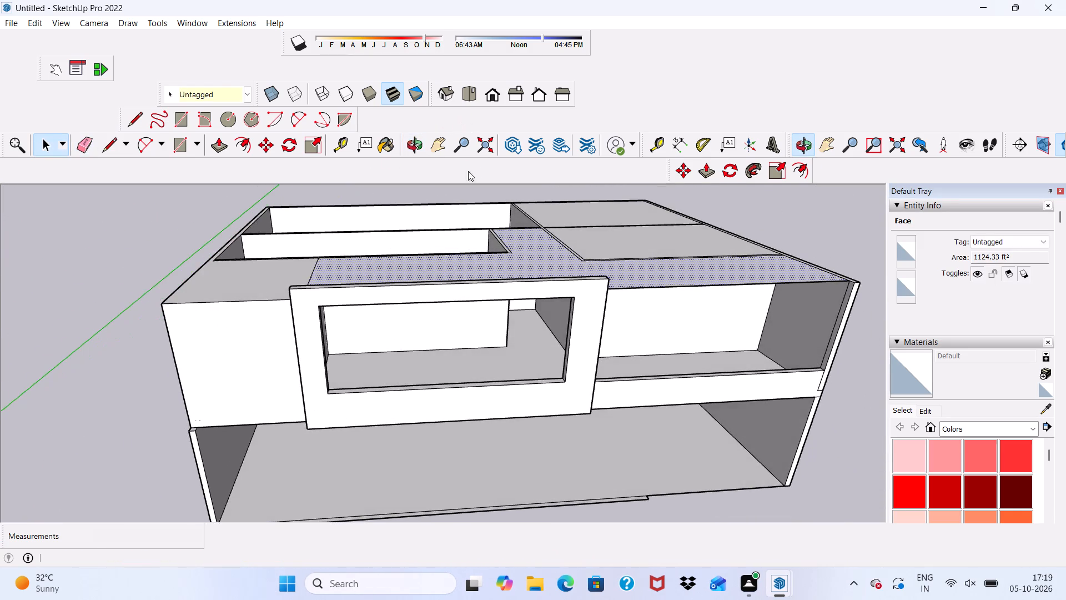
pyautogui.scroll(4, 468, 171)
pyautogui.moveTo(358, 258); pyautogui.dragTo(381, 318, button='middle')
pyautogui.middleClick(381, 318)
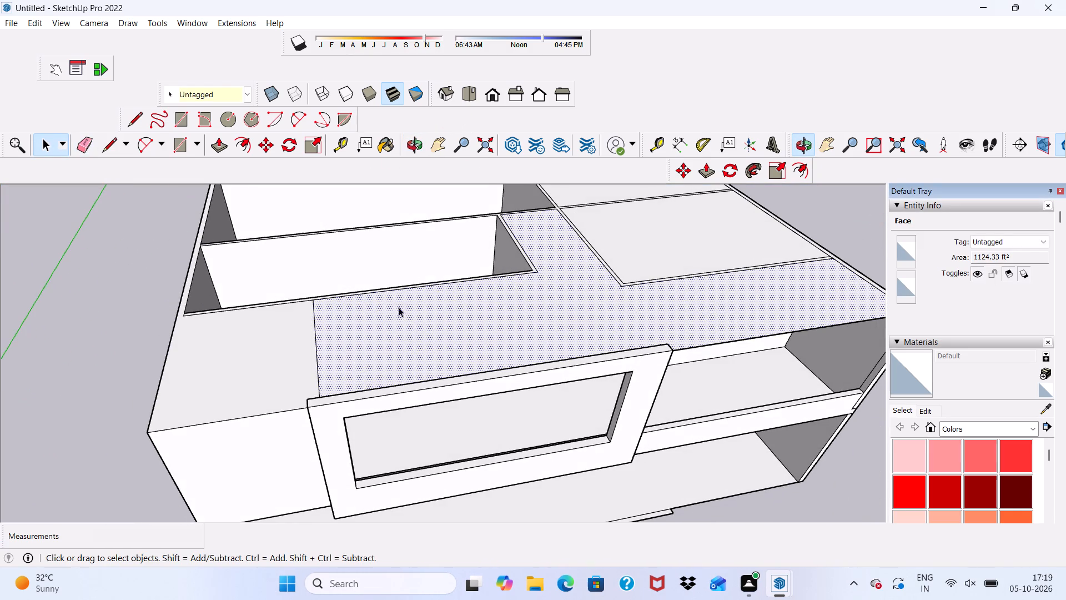
pyautogui.scroll(-3, 408, 213)
pyautogui.moveTo(475, 321); pyautogui.dragTo(210, 321, button='middle')
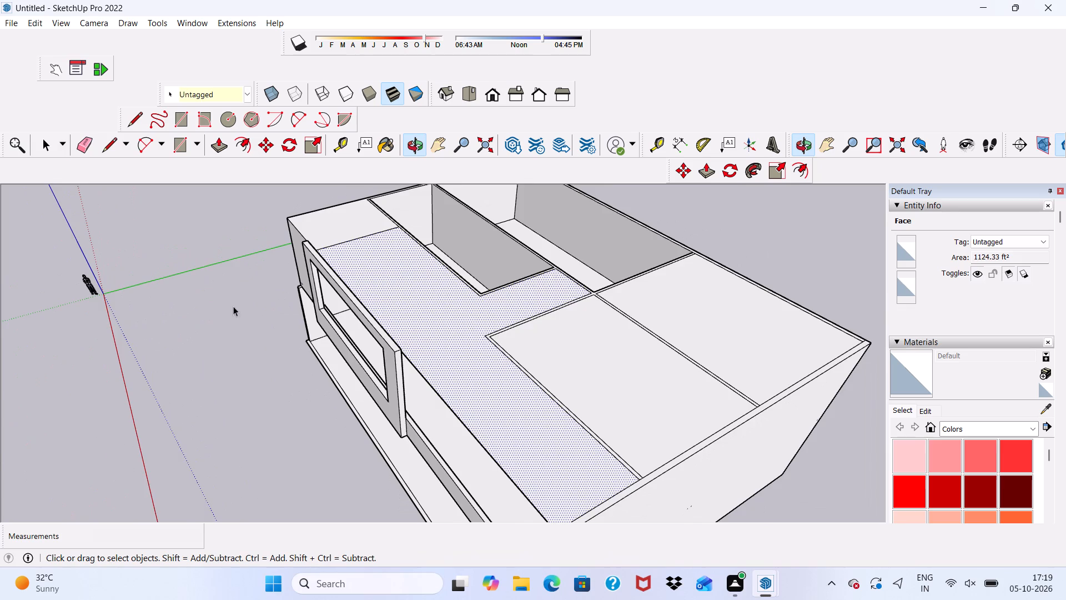
pyautogui.scroll(3, 299, 265)
pyautogui.scroll(3, 387, 241)
pyautogui.moveTo(338, 283); pyautogui.dragTo(795, 183, button='middle')
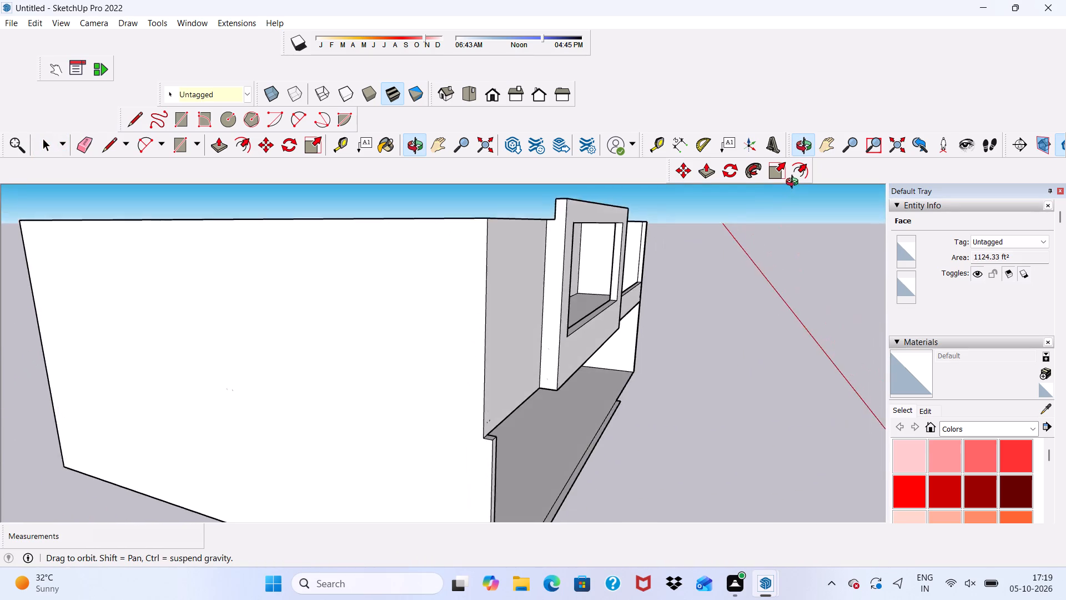
pyautogui.moveTo(795, 183); pyautogui.dragTo(429, 275, button='middle')
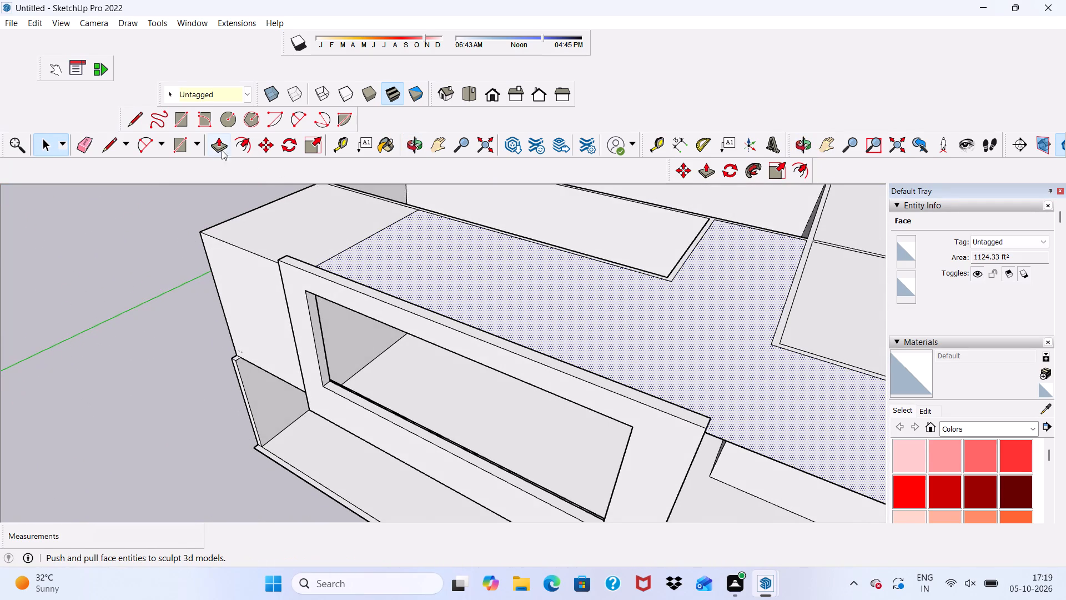
pyautogui.click(214, 148)
pyautogui.scroll(1, 390, 260)
pyautogui.click(452, 281)
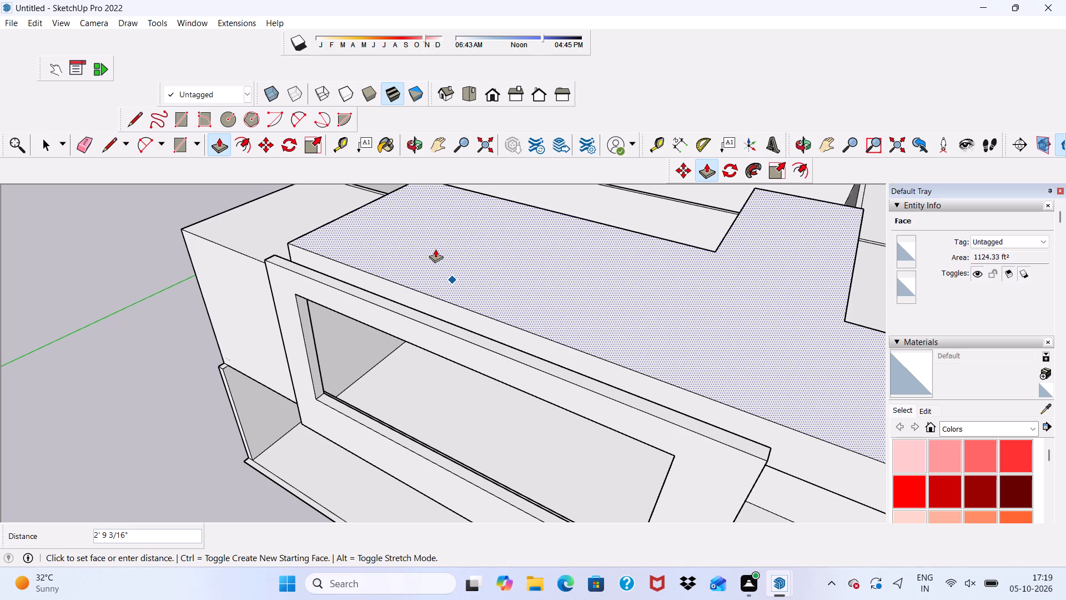
pyautogui.write("1'")
pyautogui.press('Return')
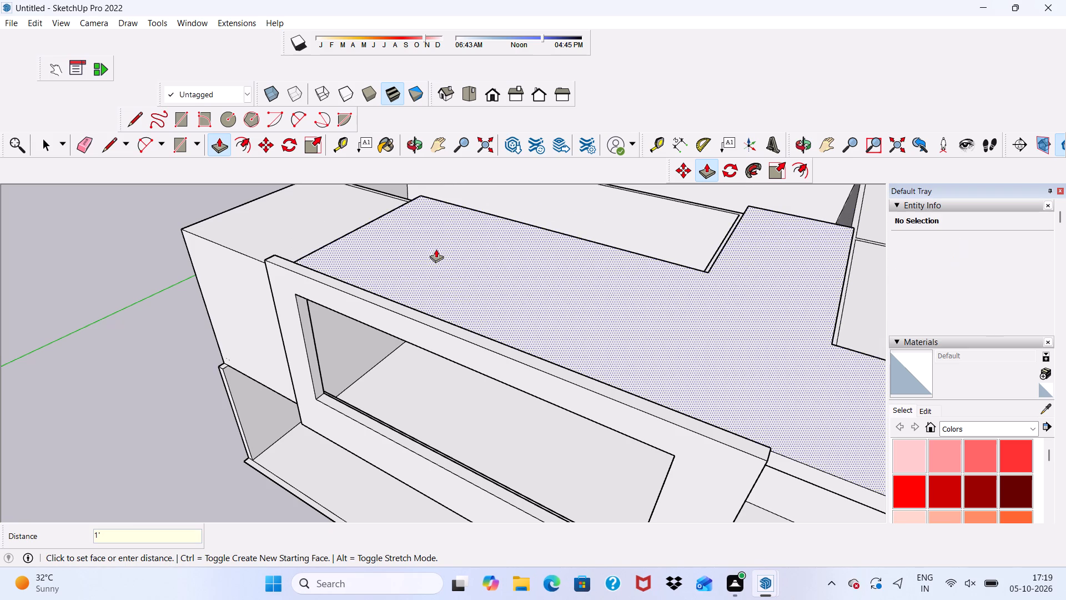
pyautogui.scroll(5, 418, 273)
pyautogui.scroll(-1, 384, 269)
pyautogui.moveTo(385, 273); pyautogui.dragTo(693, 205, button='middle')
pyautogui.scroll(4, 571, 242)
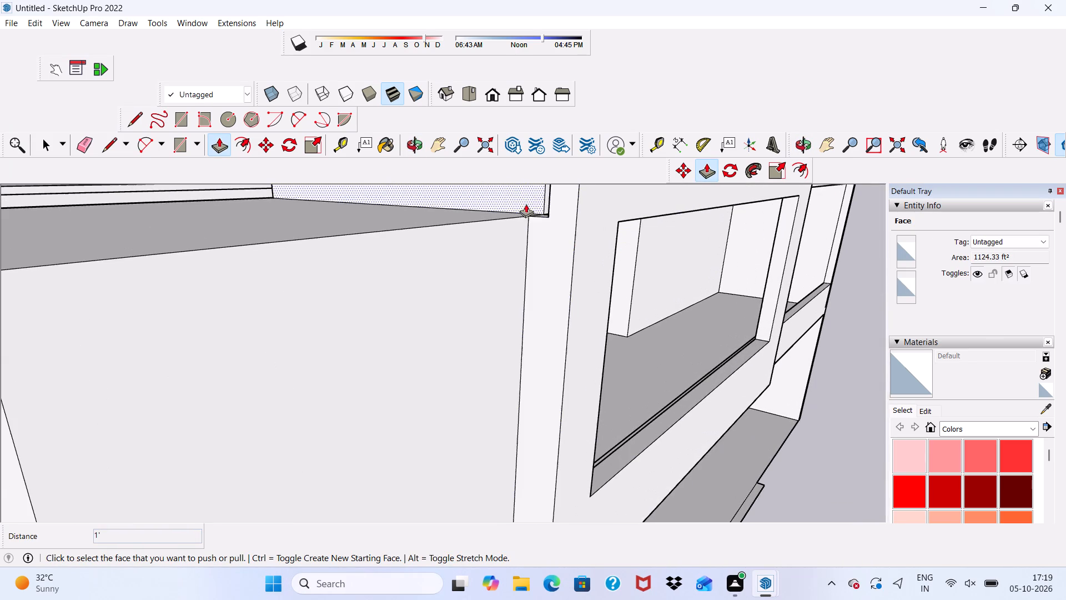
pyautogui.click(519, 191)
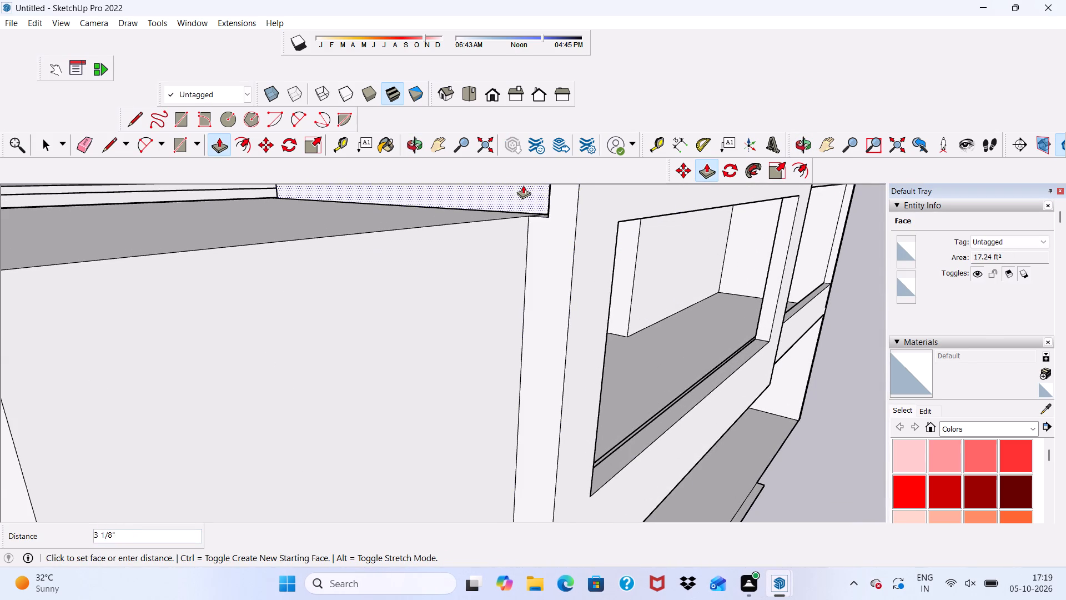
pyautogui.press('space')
# Push/Pull the small corner face between the frame and the raised roof section up 1'.
pyautogui.scroll(4, 521, 196)
pyautogui.moveTo(512, 208); pyautogui.dragTo(497, 244, button='middle')
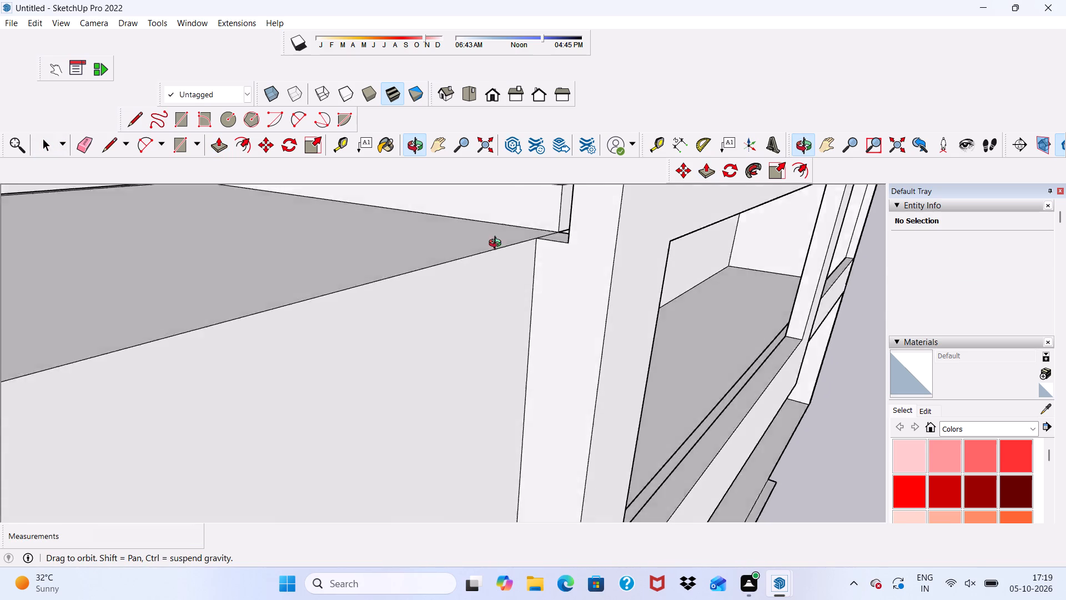
pyautogui.moveTo(497, 244); pyautogui.dragTo(534, 298, button='middle')
pyautogui.scroll(7, 575, 262)
pyautogui.moveTo(540, 243); pyautogui.dragTo(635, 233, button='middle')
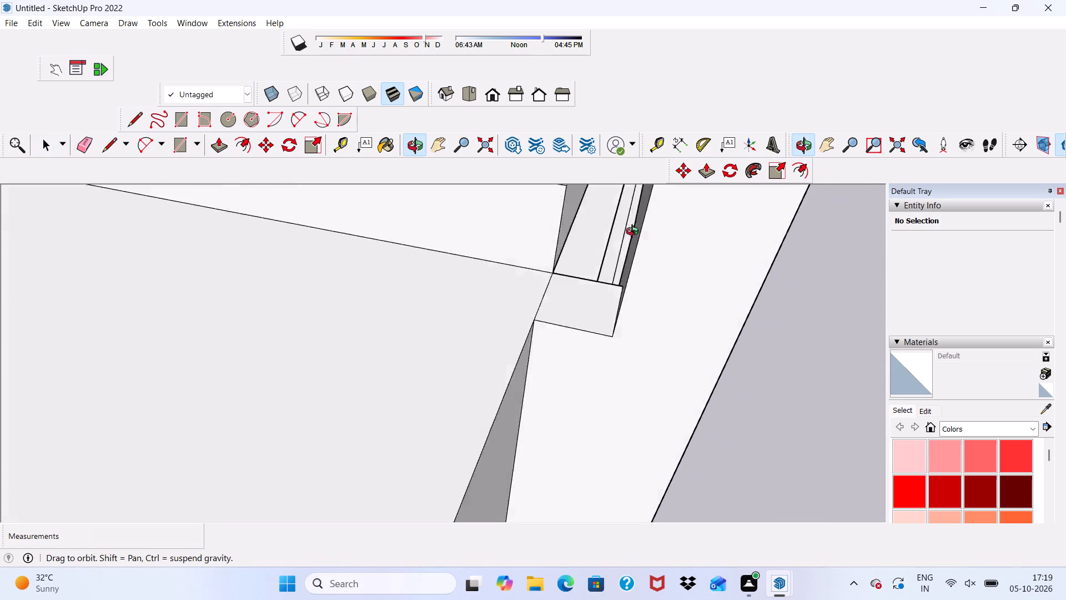
pyautogui.moveTo(635, 233); pyautogui.dragTo(599, 264, button='middle')
pyautogui.scroll(1, 599, 264)
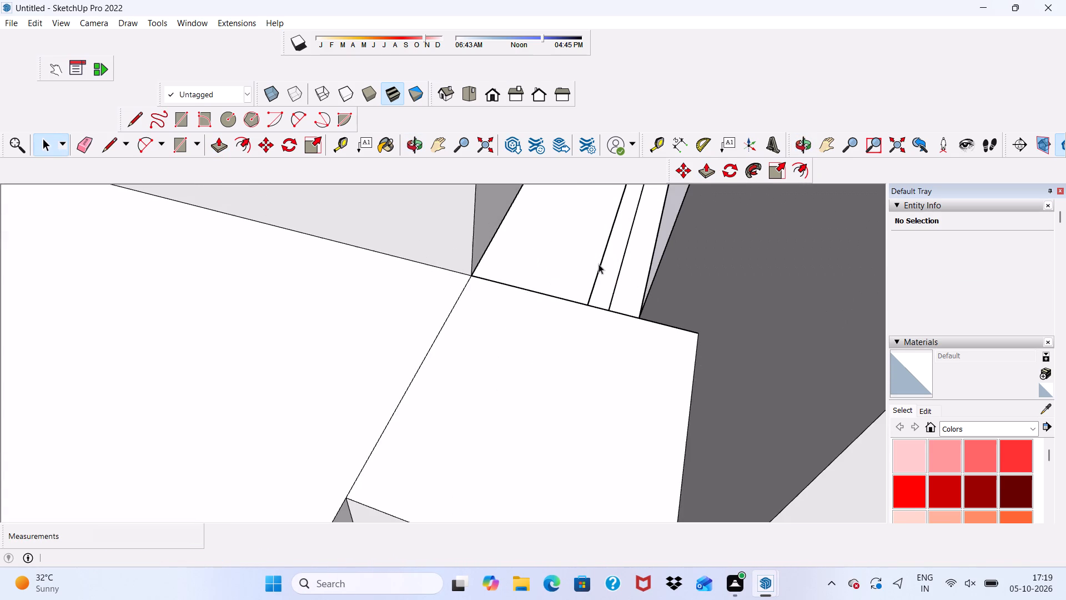
pyautogui.scroll(1, 599, 264)
pyautogui.click(574, 354)
pyautogui.scroll(-3, 478, 266)
pyautogui.moveTo(581, 292); pyautogui.dragTo(582, 292, button='middle')
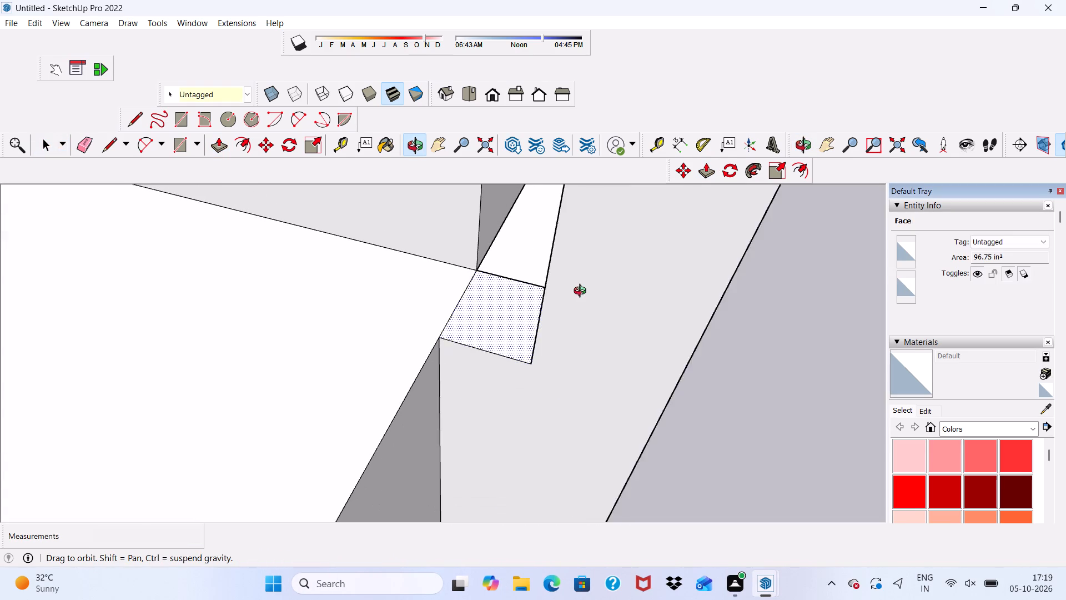
pyautogui.moveTo(582, 292); pyautogui.dragTo(663, 211, button='middle')
pyautogui.moveTo(665, 205); pyautogui.dragTo(666, 199, button='middle')
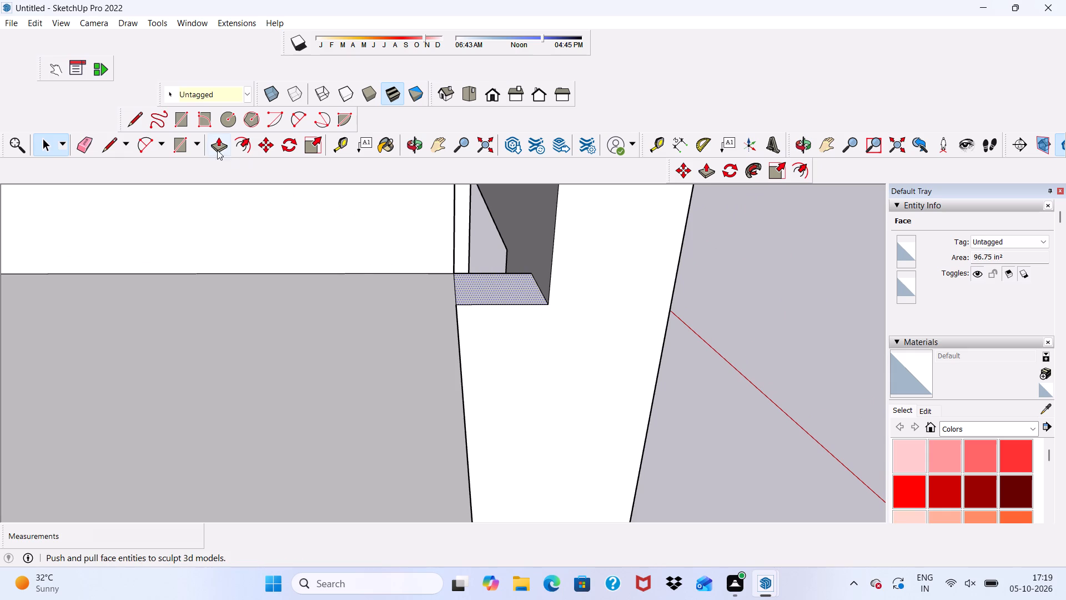
pyautogui.click(210, 145)
pyautogui.click(472, 285)
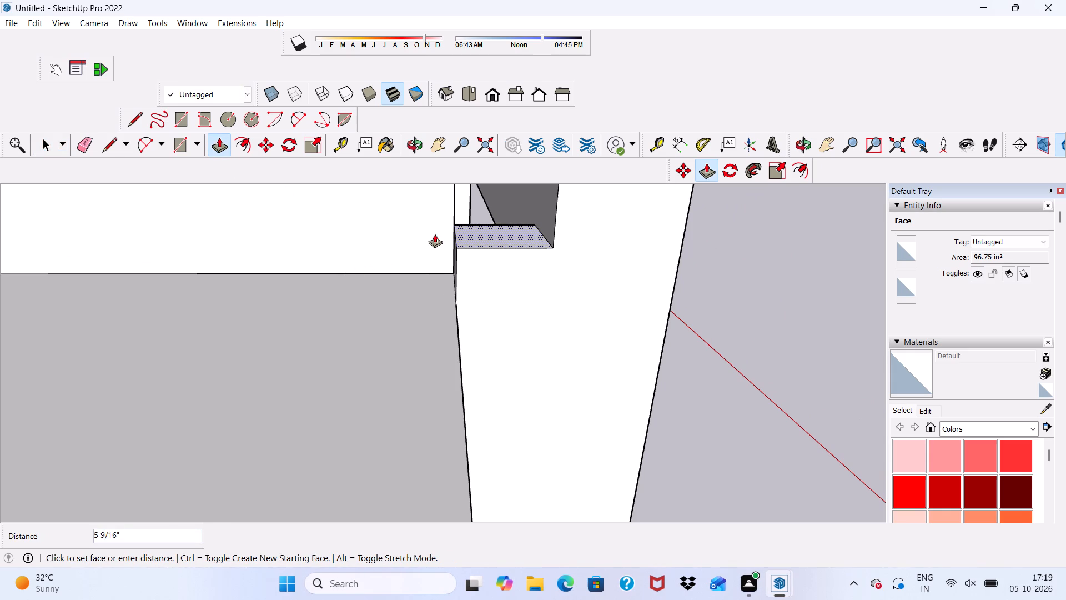
pyautogui.write("1'")
pyautogui.press('Return')
# Push/Pull the small raised block's end face 17' 2 15/16" along the raised roof's side to its far corner.
pyautogui.scroll(-2, 435, 234)
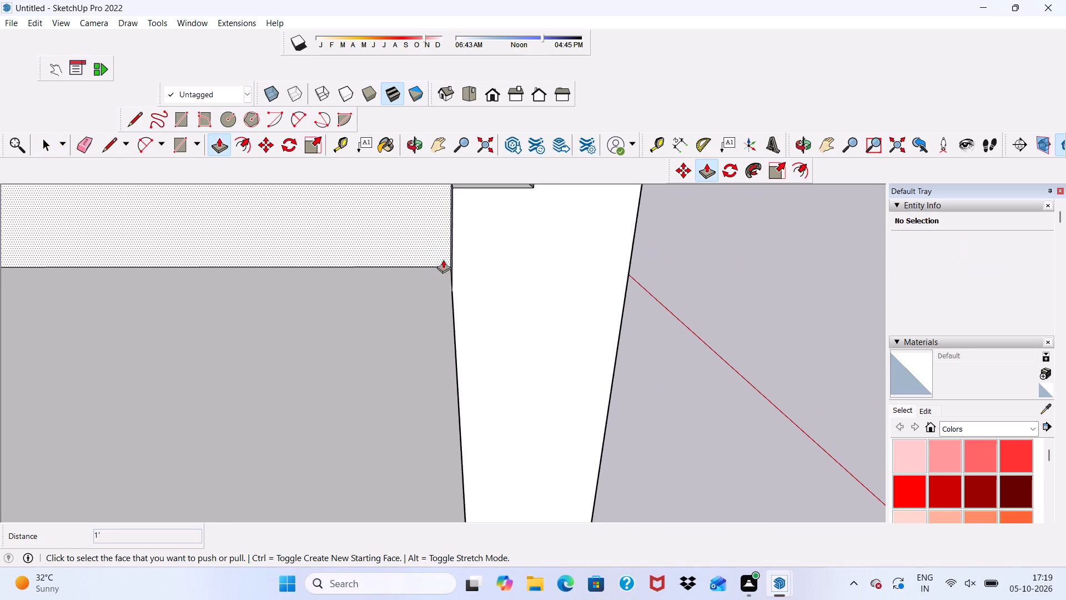
pyautogui.scroll(-4, 443, 259)
pyautogui.scroll(1, 488, 283)
pyautogui.scroll(-2, 499, 286)
pyautogui.scroll(6, 442, 229)
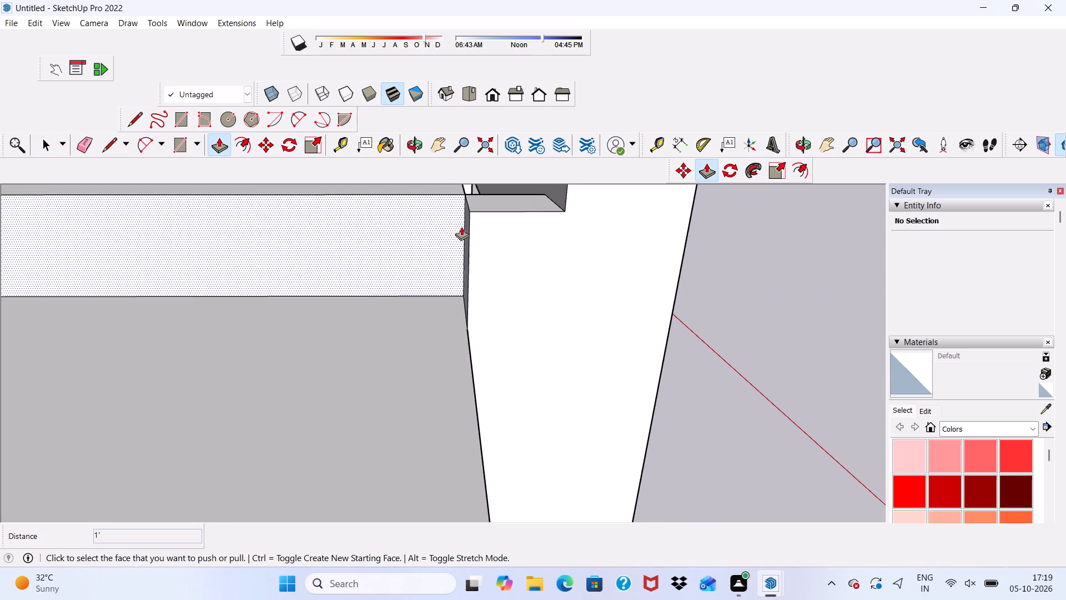
pyautogui.scroll(-3, 464, 230)
pyautogui.moveTo(464, 230); pyautogui.dragTo(340, 202, button='middle')
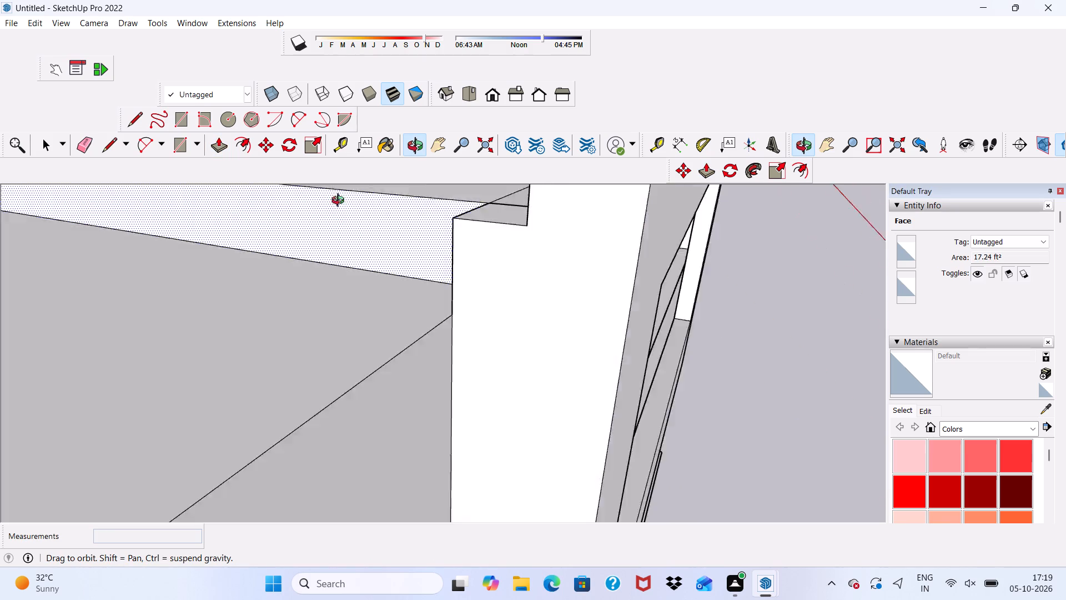
pyautogui.moveTo(340, 202); pyautogui.dragTo(498, 237, button='middle')
pyautogui.scroll(3, 433, 261)
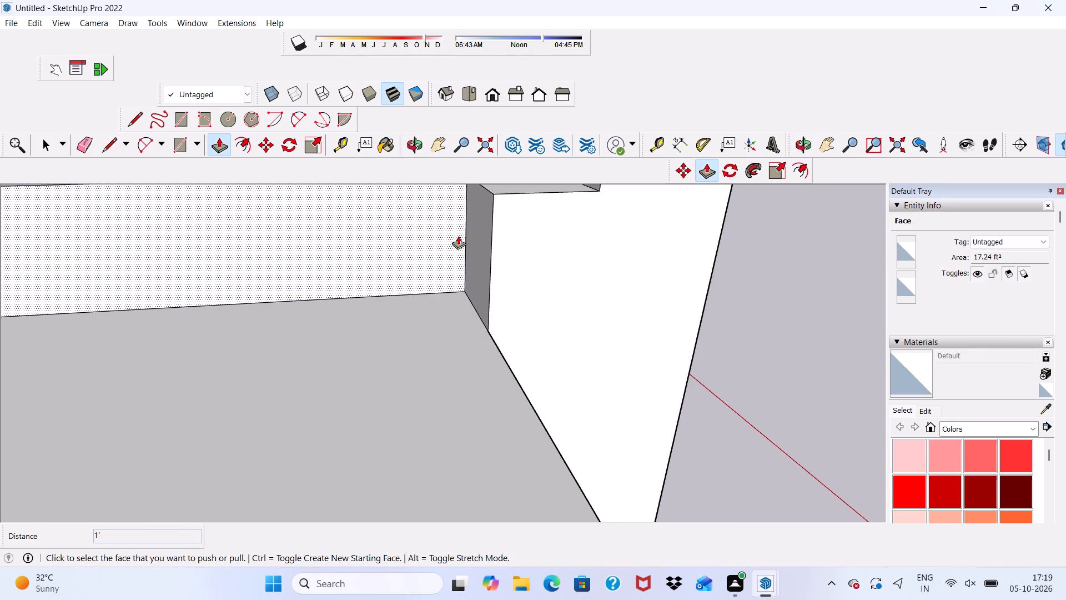
pyautogui.click(476, 245)
pyautogui.scroll(-14, 349, 287)
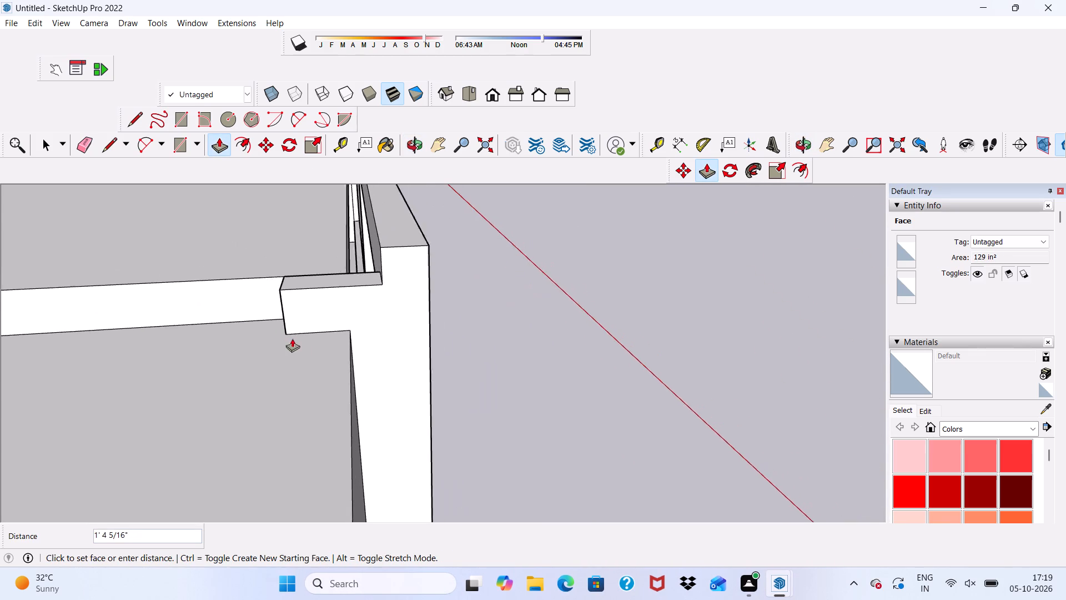
pyautogui.scroll(-6, 292, 338)
pyautogui.scroll(1, 278, 343)
pyautogui.scroll(-15, 276, 346)
pyautogui.moveTo(202, 349); pyautogui.dragTo(146, 365, button='middle')
pyautogui.scroll(-1, 202, 349)
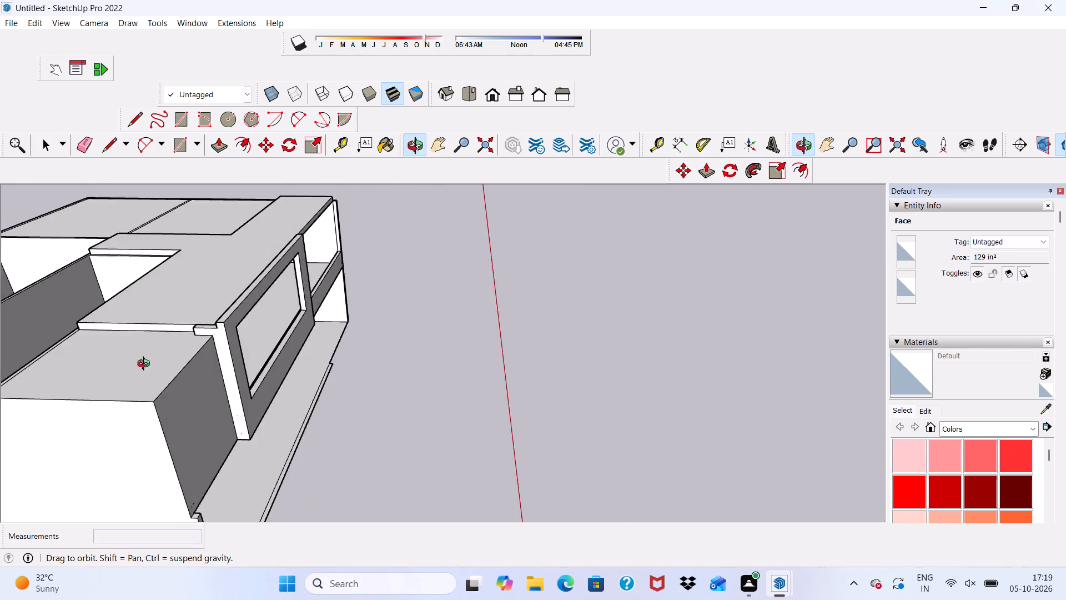
pyautogui.moveTo(146, 365); pyautogui.dragTo(106, 343, button='middle')
pyautogui.scroll(4, 88, 321)
pyautogui.scroll(4, 122, 262)
pyautogui.scroll(5, 184, 275)
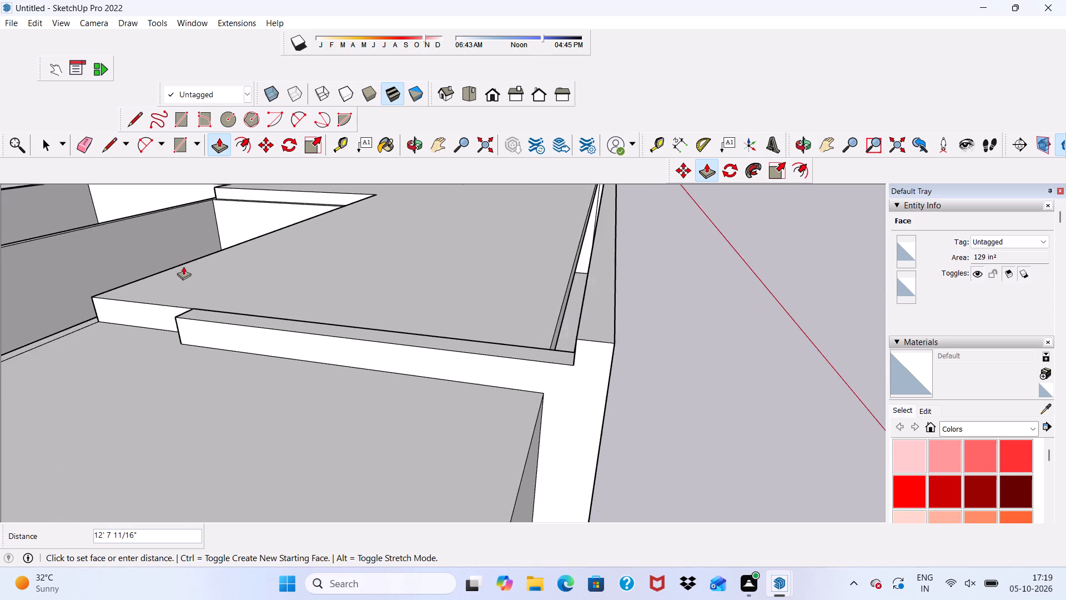
pyautogui.scroll(2, 169, 261)
pyautogui.moveTo(68, 309); pyautogui.dragTo(58, 311)
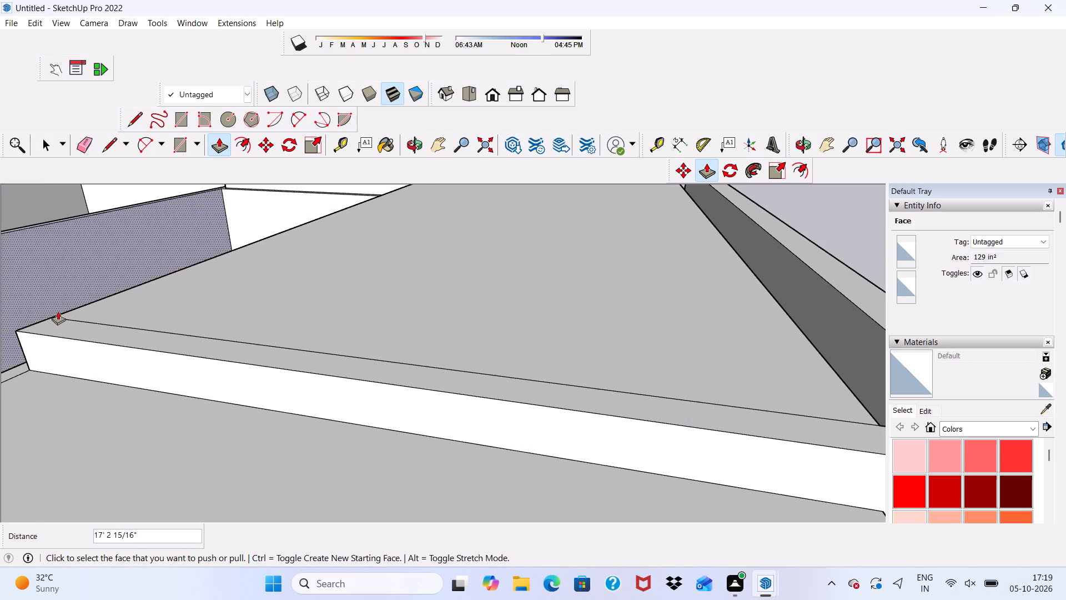
# Push/Pull the lower roof face beside the frame up 1', level with the raised roof.
pyautogui.scroll(-6, 58, 311)
pyautogui.moveTo(234, 344); pyautogui.dragTo(240, 288, button='middle')
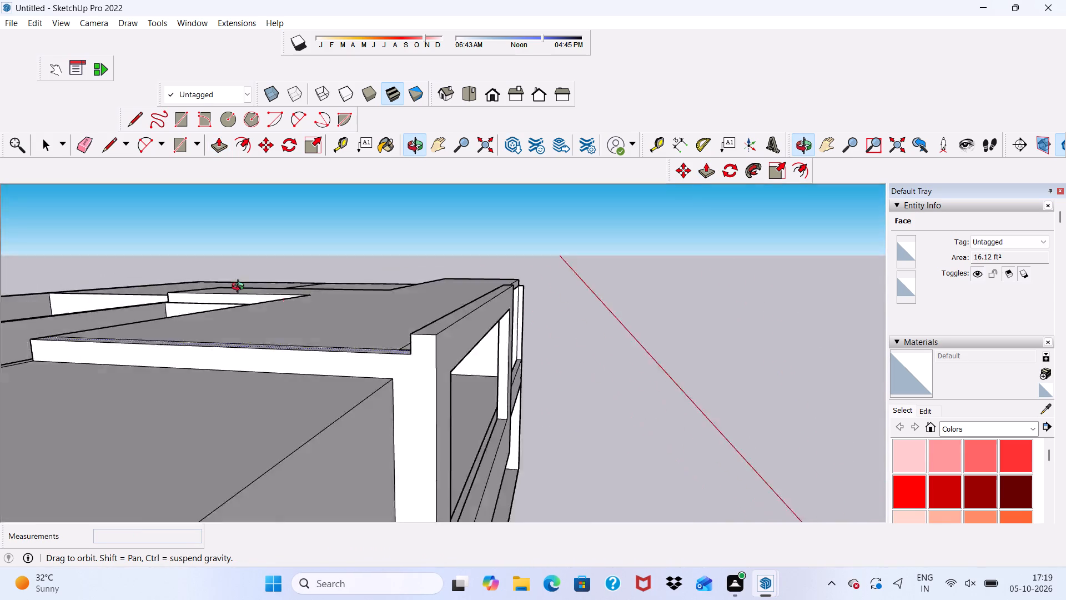
pyautogui.moveTo(240, 288); pyautogui.dragTo(119, 281, button='middle')
pyautogui.scroll(6, 278, 334)
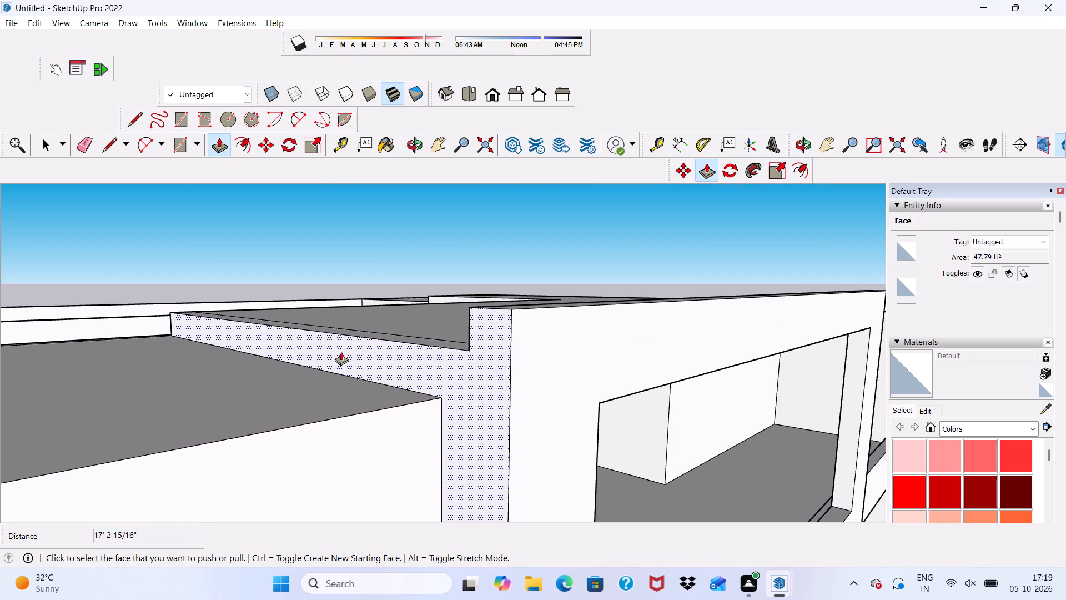
pyautogui.click(300, 418)
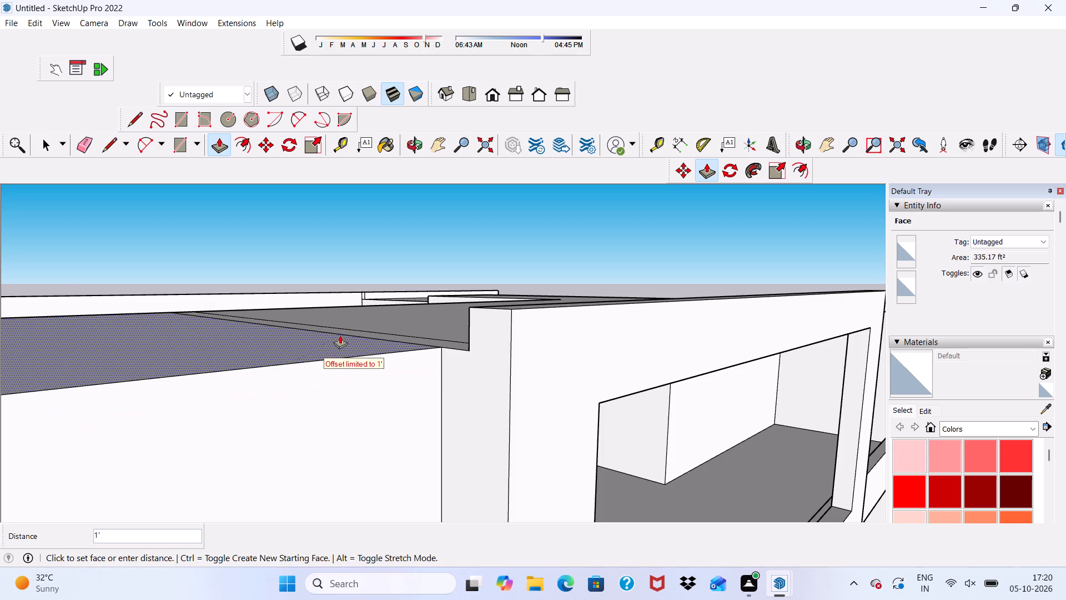
pyautogui.scroll(5, 419, 341)
pyautogui.click(434, 329)
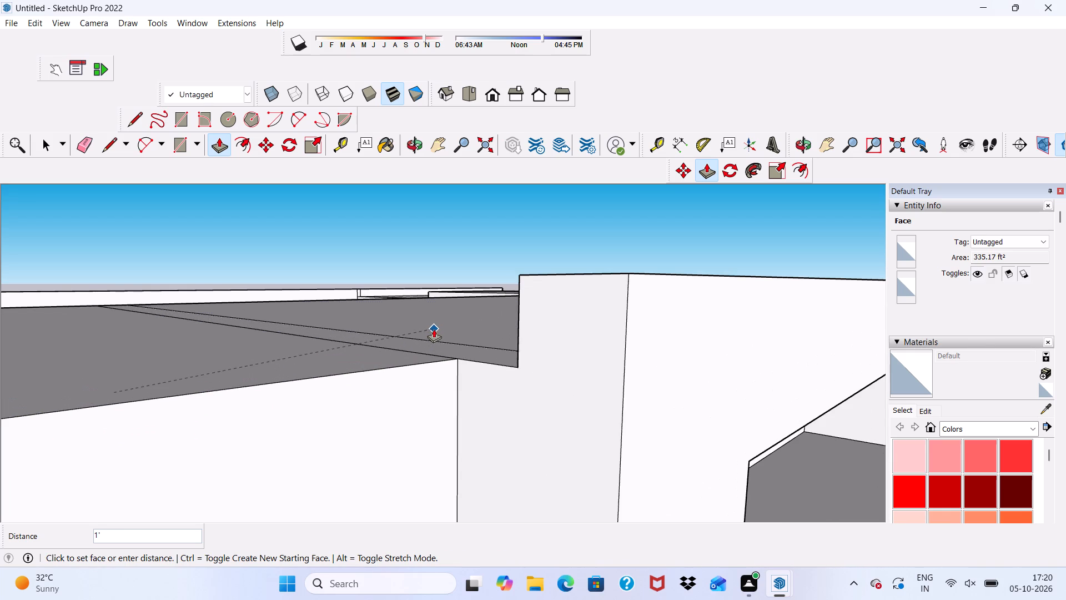
# Examine the junction between the raised roof and the projecting front frame from several angles.
pyautogui.moveTo(380, 351); pyautogui.dragTo(402, 330, button='middle')
pyautogui.scroll(-6, 427, 322)
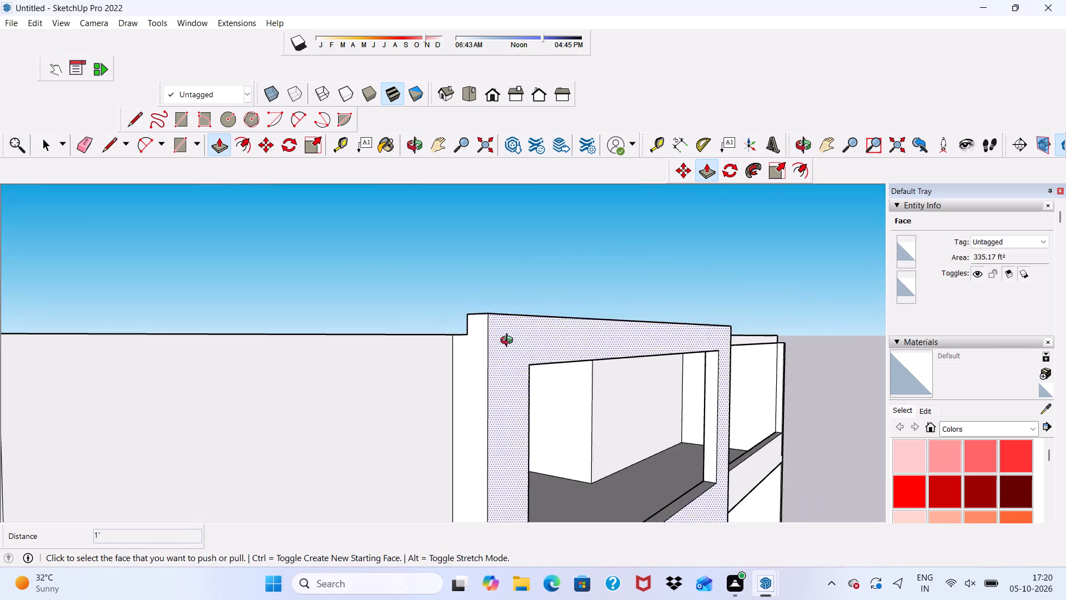
pyautogui.moveTo(509, 342); pyautogui.dragTo(483, 376, button='middle')
pyautogui.middleClick(485, 374)
pyautogui.scroll(4, 489, 352)
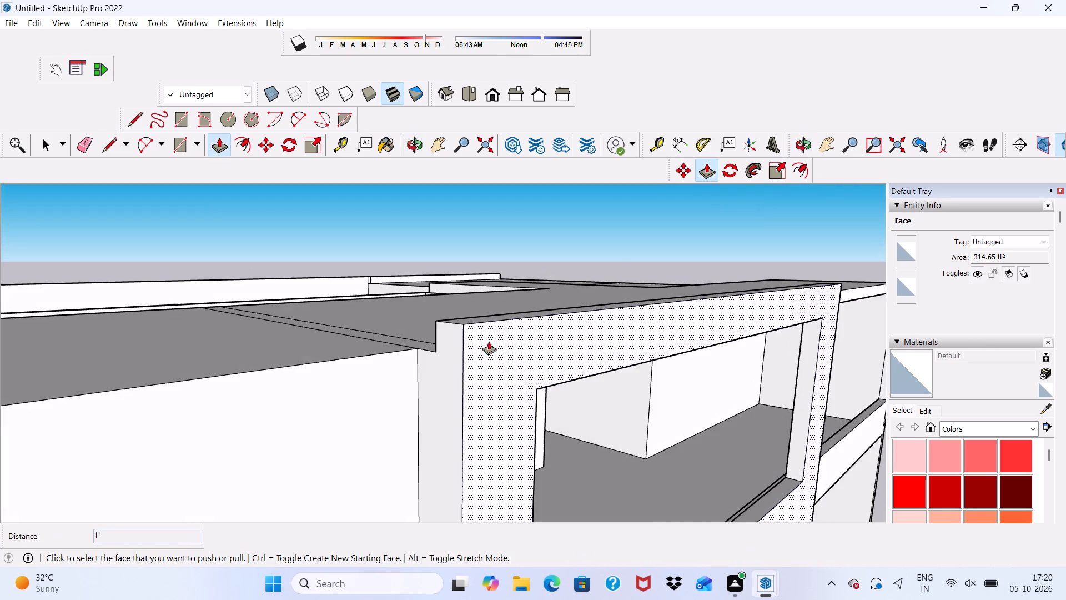
pyautogui.scroll(6, 385, 309)
pyautogui.scroll(-2, 357, 348)
pyautogui.scroll(1, 352, 355)
pyautogui.scroll(-13, 352, 357)
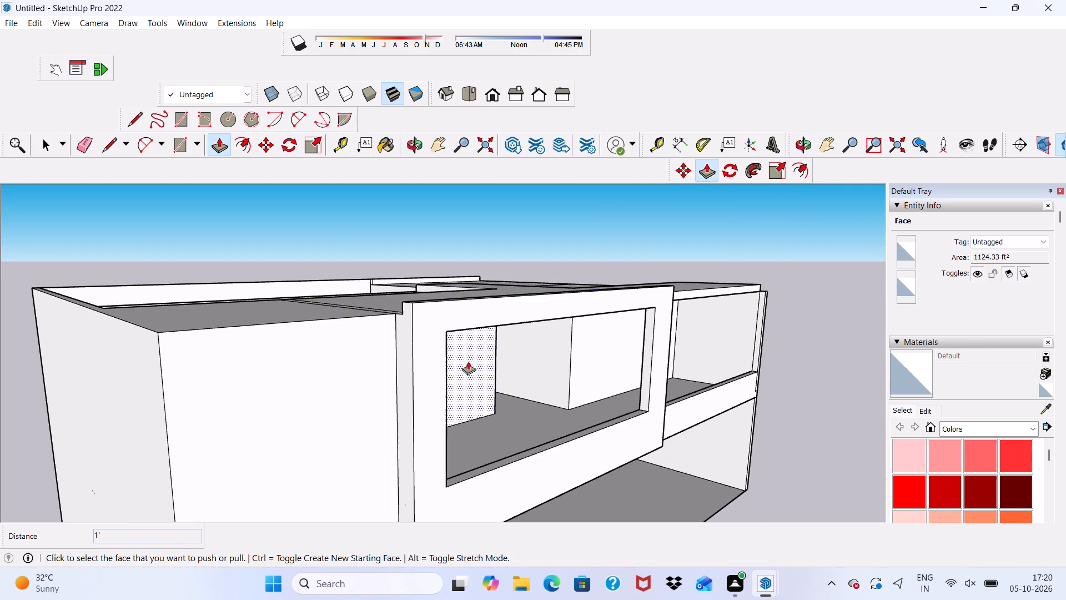
pyautogui.moveTo(468, 362); pyautogui.dragTo(510, 372, button='middle')
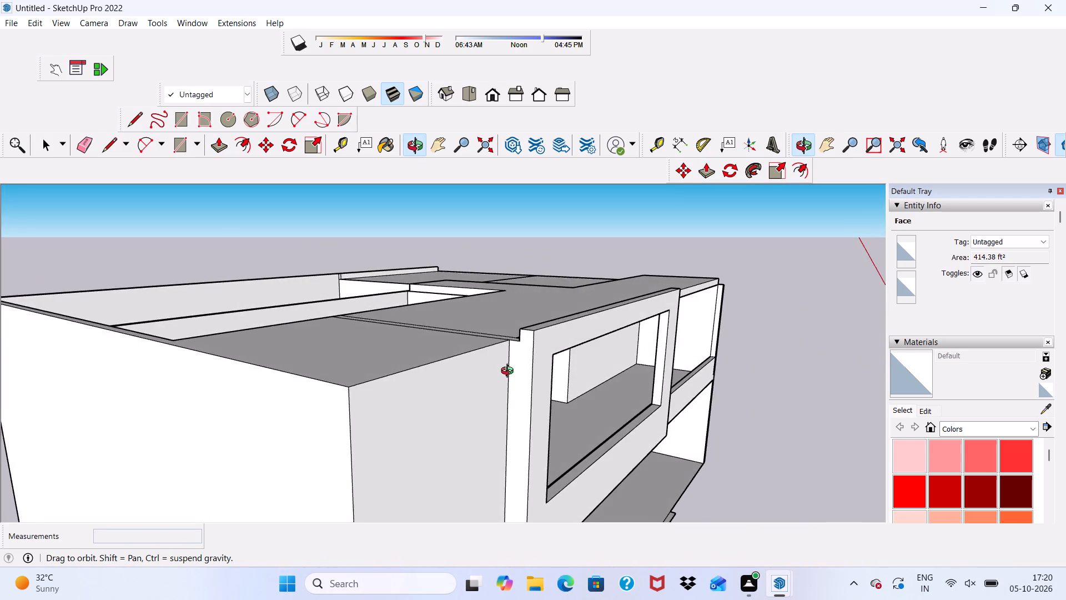
pyautogui.moveTo(510, 372); pyautogui.dragTo(511, 368, button='middle')
pyautogui.scroll(5, 534, 328)
pyautogui.scroll(-1, 518, 318)
pyautogui.scroll(9, 517, 318)
pyautogui.scroll(-2, 454, 248)
pyautogui.scroll(1, 446, 259)
pyautogui.scroll(-3, 445, 267)
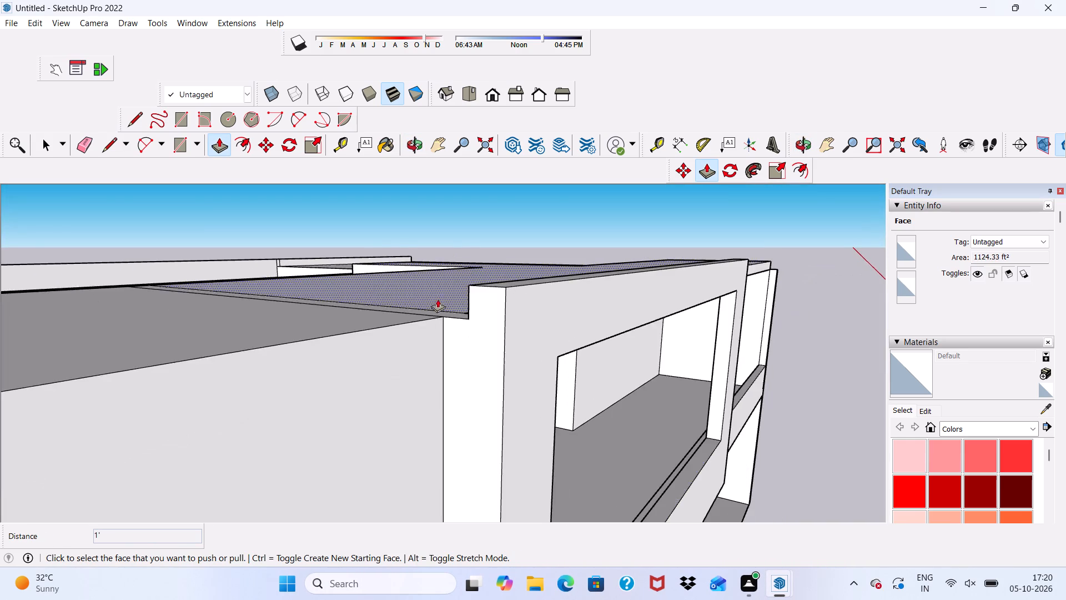
# Push/Pull the back face of the front frame 9" to the raised roof's edge, closing the gap.
pyautogui.scroll(-1, 438, 299)
pyautogui.moveTo(433, 312); pyautogui.dragTo(542, 358, button='middle')
pyautogui.middleClick(542, 358)
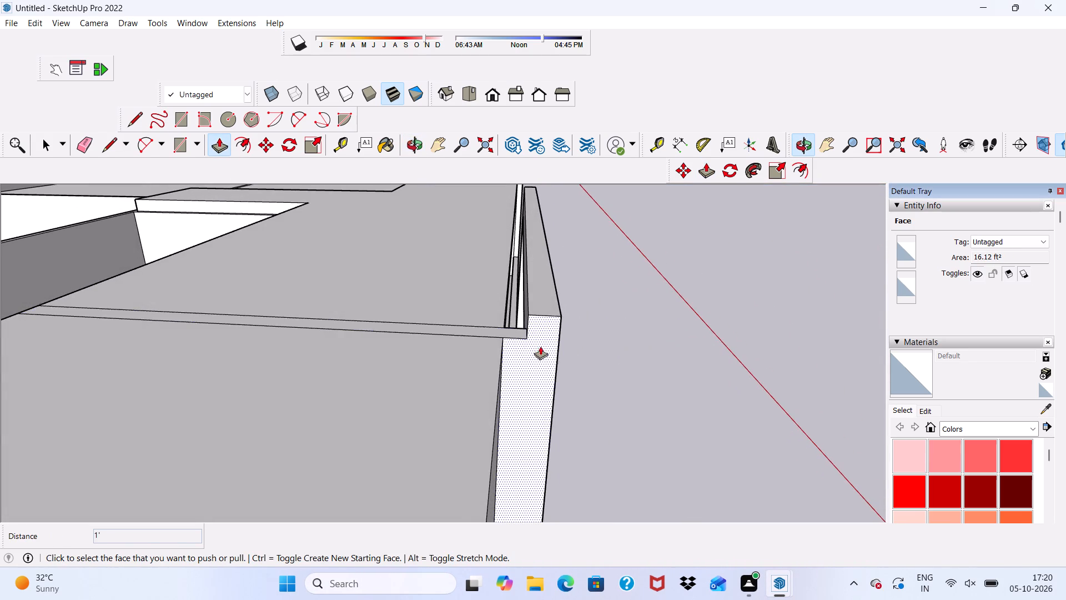
pyautogui.scroll(3, 527, 332)
pyautogui.scroll(4, 462, 322)
pyautogui.scroll(-1, 497, 278)
pyautogui.moveTo(501, 276); pyautogui.dragTo(332, 296, button='middle')
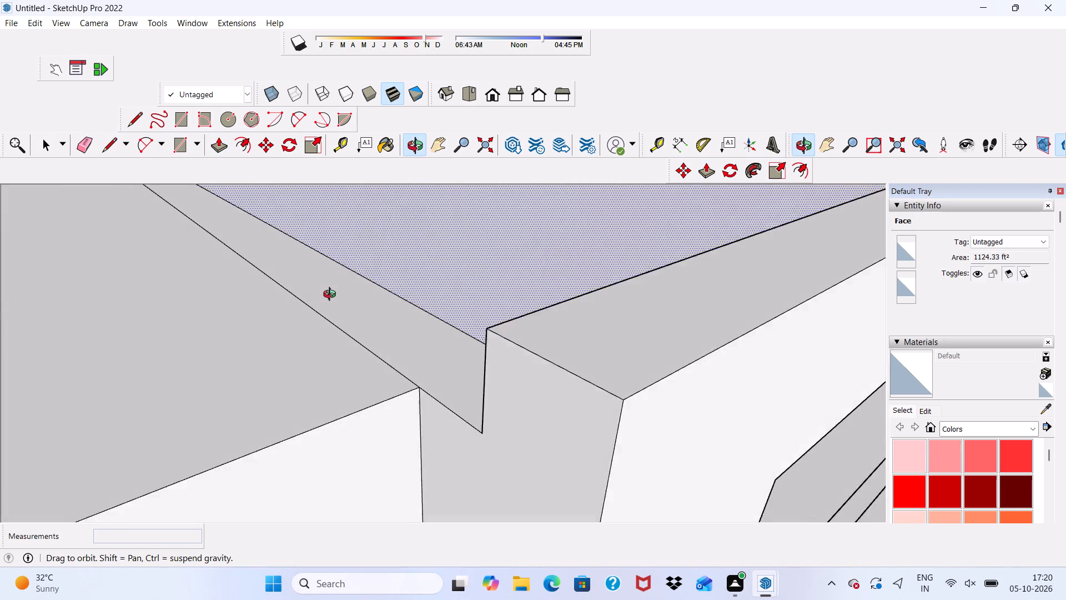
pyautogui.moveTo(332, 296); pyautogui.dragTo(616, 299, button='middle')
pyautogui.moveTo(612, 299); pyautogui.dragTo(602, 298, button='middle')
pyautogui.scroll(2, 552, 272)
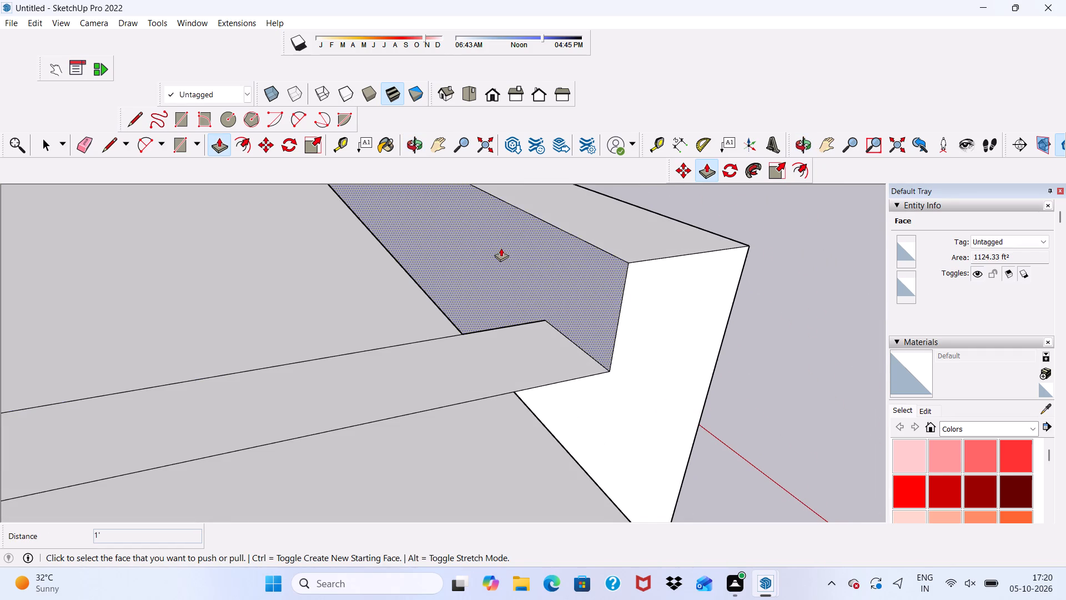
pyautogui.click(501, 248)
pyautogui.click(406, 313)
# Examine the frame corner, the front wall and the roof openings from outside and above.
pyautogui.scroll(-5, 399, 308)
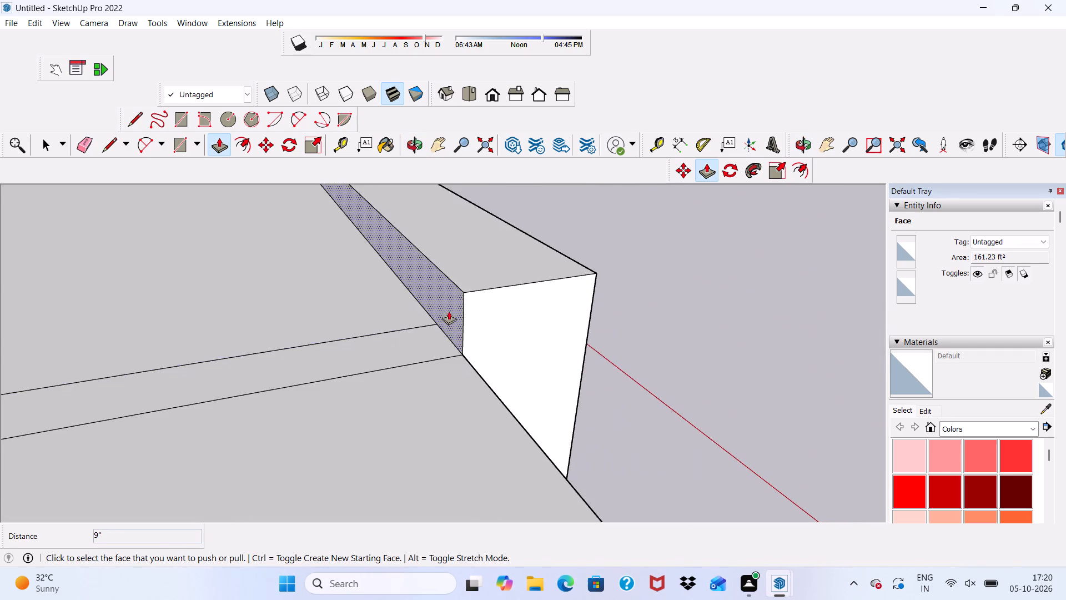
pyautogui.moveTo(449, 311); pyautogui.dragTo(111, 282, button='middle')
pyautogui.scroll(-2, 300, 299)
pyautogui.scroll(2, 300, 299)
pyautogui.scroll(-1, 308, 304)
pyautogui.moveTo(326, 311); pyautogui.dragTo(417, 322, button='middle')
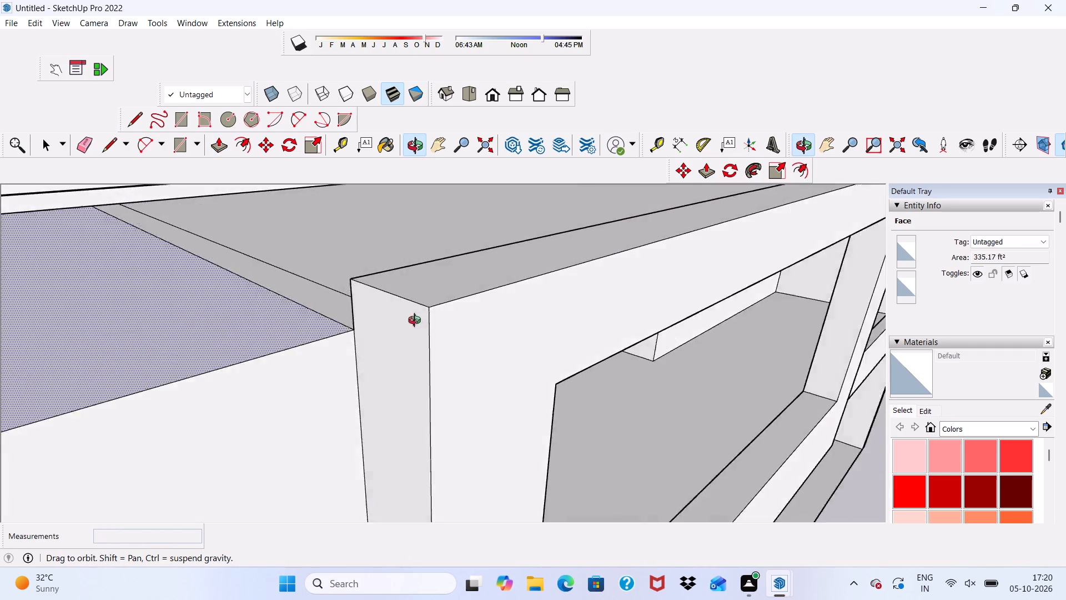
pyautogui.moveTo(417, 322); pyautogui.dragTo(574, 278, button='middle')
pyautogui.scroll(-3, 377, 294)
pyautogui.moveTo(381, 318); pyautogui.dragTo(121, 331, button='middle')
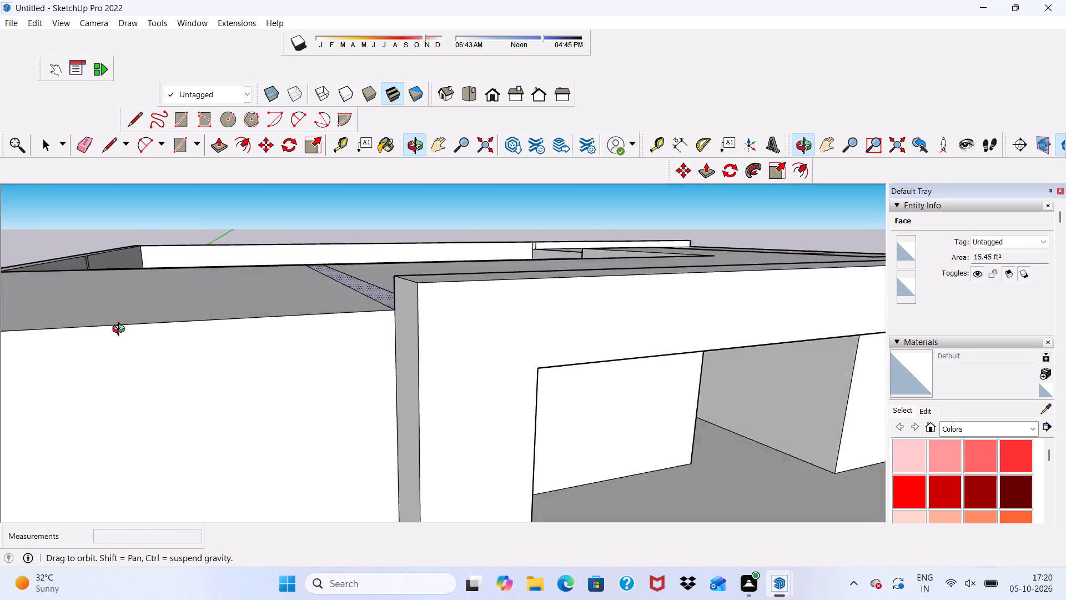
pyautogui.moveTo(121, 331); pyautogui.dragTo(88, 352, button='middle')
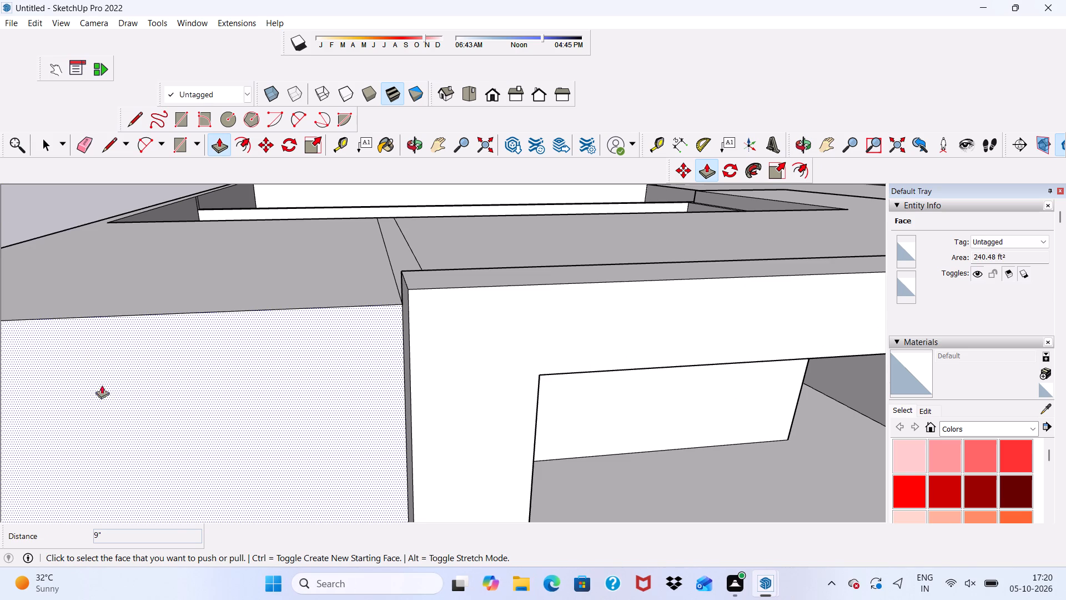
pyautogui.scroll(-2, 216, 526)
pyautogui.scroll(1, 262, 552)
pyautogui.scroll(-3, 265, 557)
pyautogui.moveTo(607, 363); pyautogui.dragTo(344, 142, button='middle')
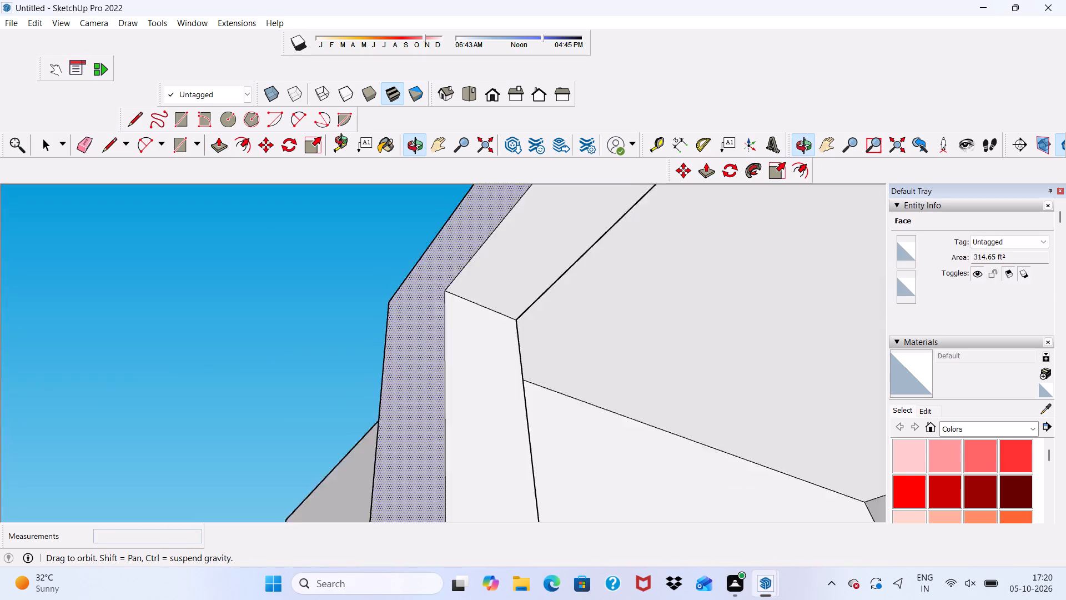
pyautogui.moveTo(344, 142); pyautogui.dragTo(648, 307, button='middle')
pyautogui.scroll(-10, 485, 292)
pyautogui.moveTo(469, 313); pyautogui.dragTo(481, 343, button='middle')
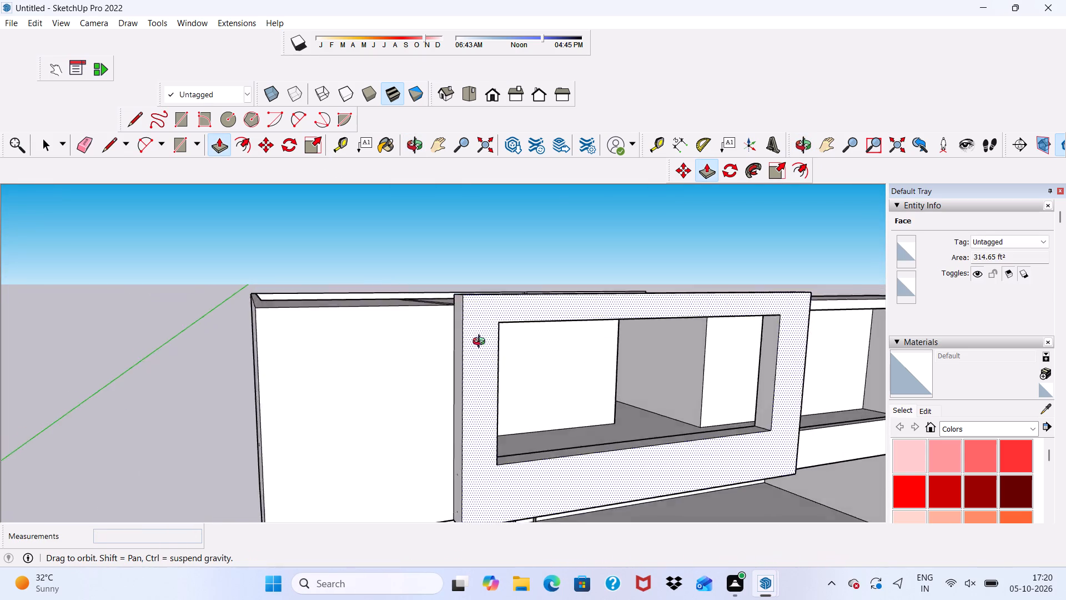
pyautogui.moveTo(481, 343); pyautogui.dragTo(0, 392, button='middle')
pyautogui.scroll(4, 497, 415)
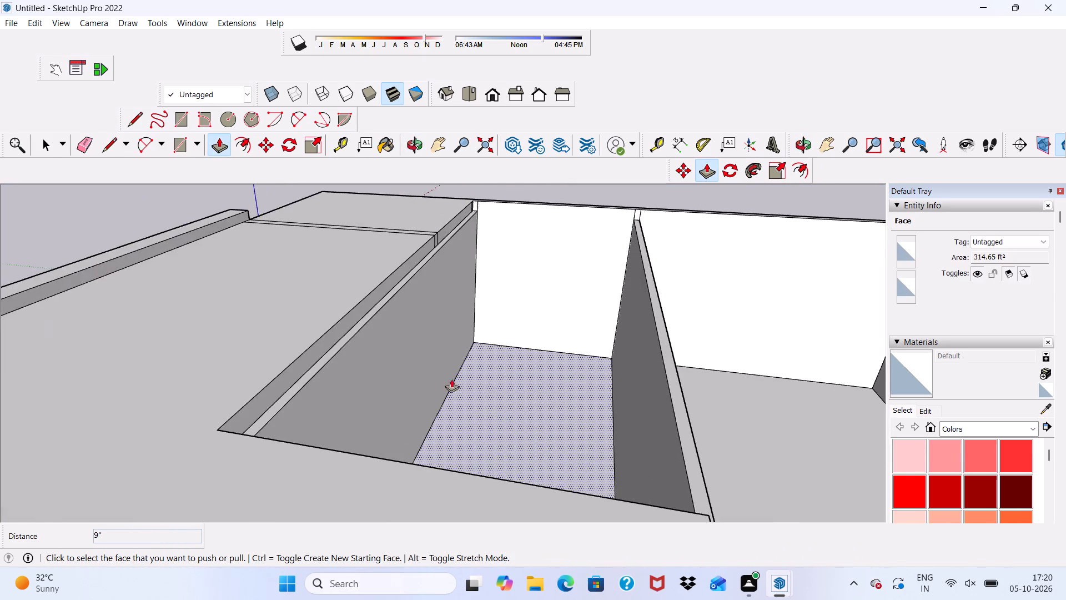
# Erase the two short lines crossing the narrow vertical roof-edge face along the long opening.
pyautogui.scroll(8, 360, 315)
pyautogui.scroll(-8, 351, 293)
pyautogui.scroll(1, 286, 310)
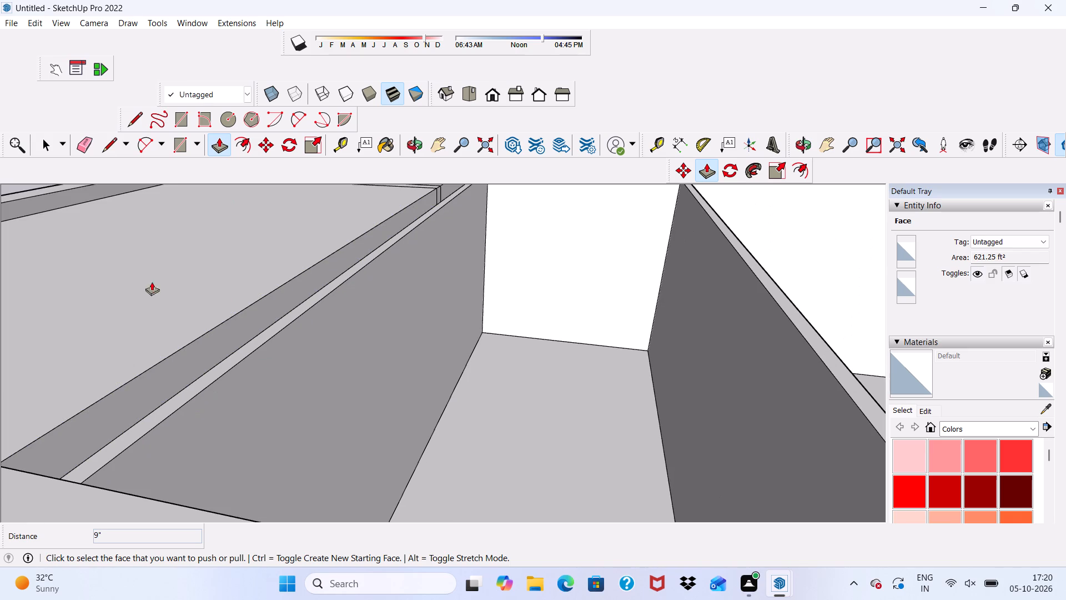
pyautogui.click(80, 143)
pyautogui.scroll(-4, 191, 228)
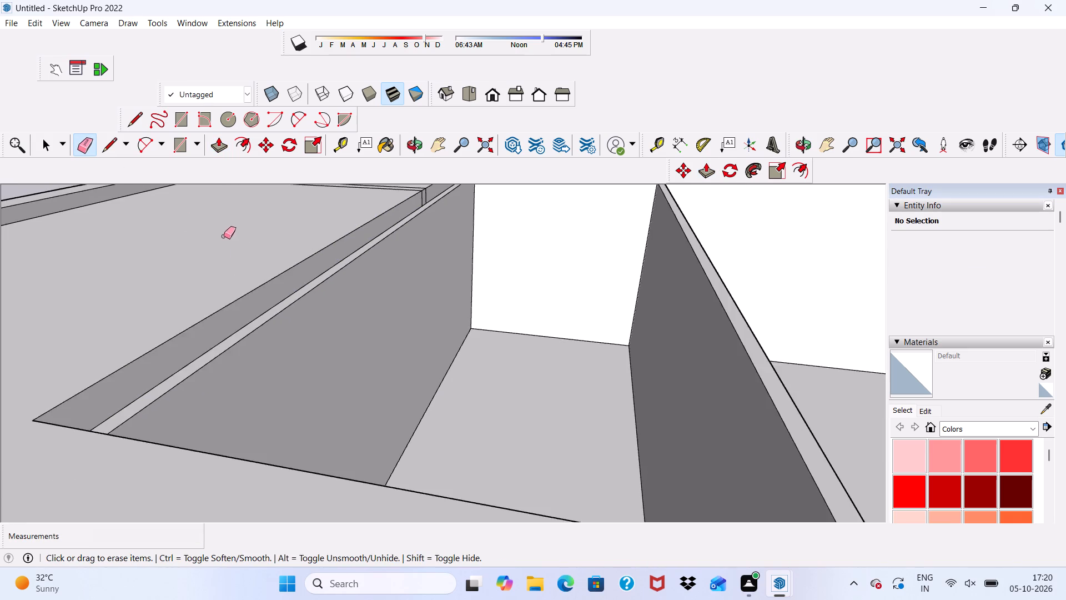
pyautogui.scroll(-2, 224, 236)
pyautogui.moveTo(204, 245); pyautogui.dragTo(105, 367, button='middle')
pyautogui.scroll(2, 225, 258)
pyautogui.moveTo(359, 201); pyautogui.dragTo(401, 183)
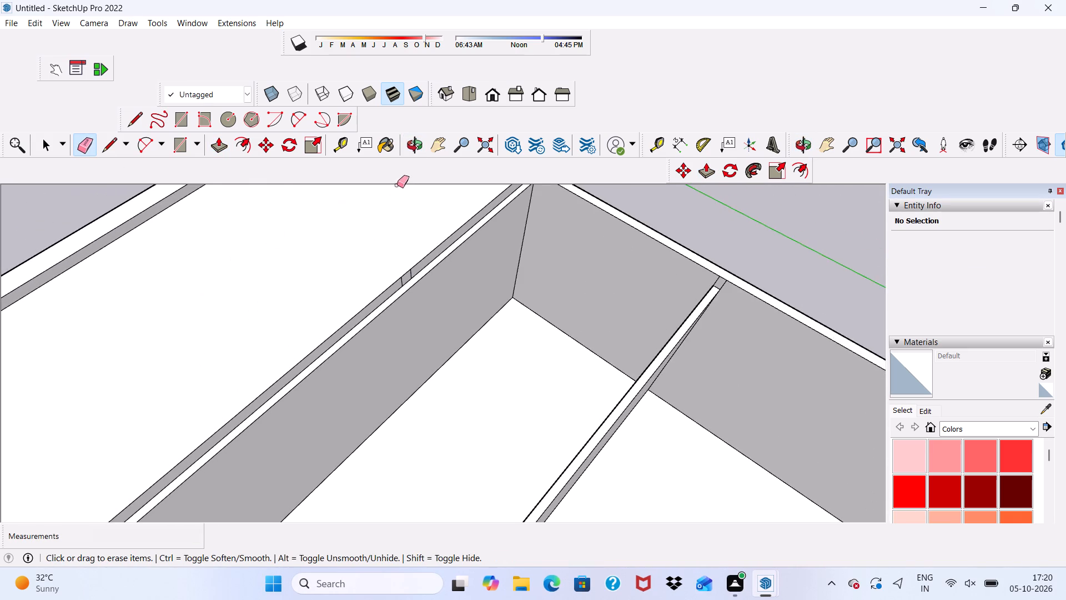
pyautogui.scroll(-5, 341, 245)
pyautogui.scroll(14, 412, 286)
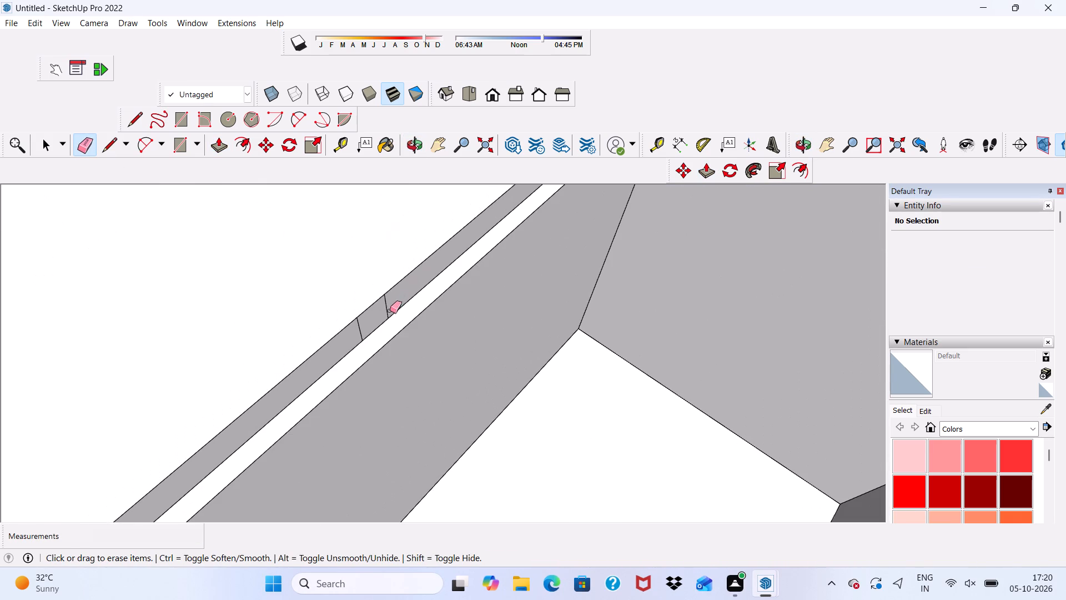
pyautogui.moveTo(392, 305); pyautogui.dragTo(369, 337)
pyautogui.scroll(-4, 336, 294)
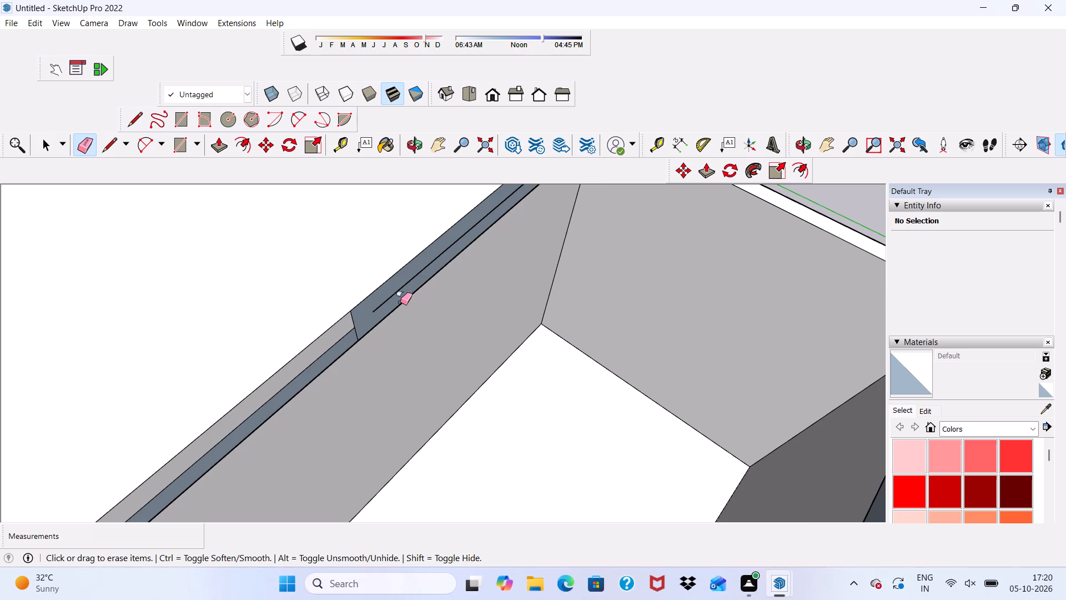
pyautogui.hotkey('ctrl', 'z')
pyautogui.keyDown('ctrl'); pyautogui.scroll(7, 409, 307); pyautogui.keyUp('ctrl')
pyautogui.moveTo(312, 337); pyautogui.dragTo(361, 314)
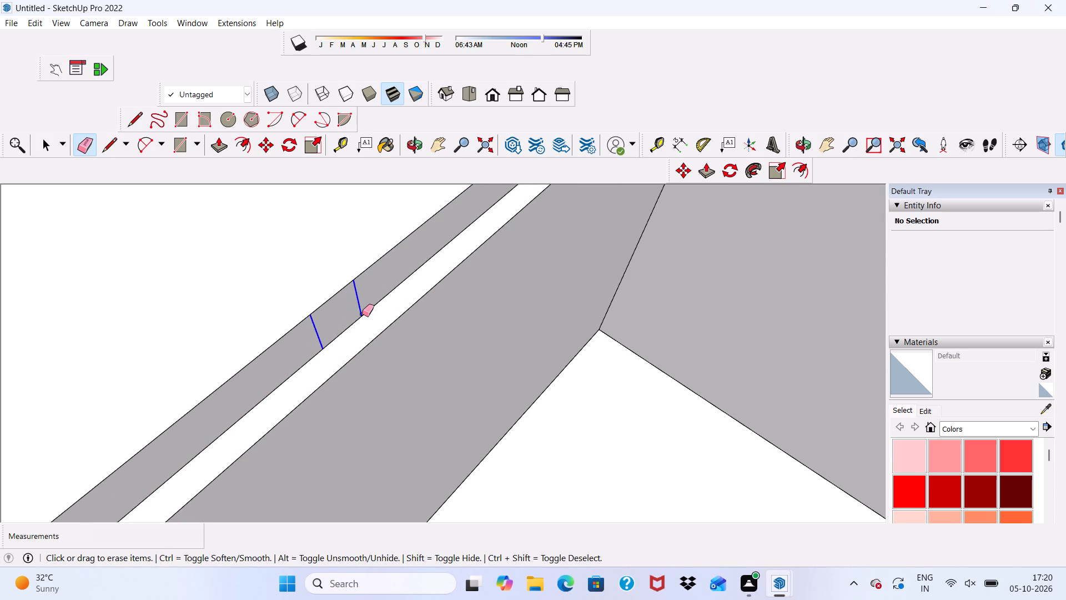
pyautogui.scroll(-5, 350, 286)
pyautogui.scroll(2, 399, 287)
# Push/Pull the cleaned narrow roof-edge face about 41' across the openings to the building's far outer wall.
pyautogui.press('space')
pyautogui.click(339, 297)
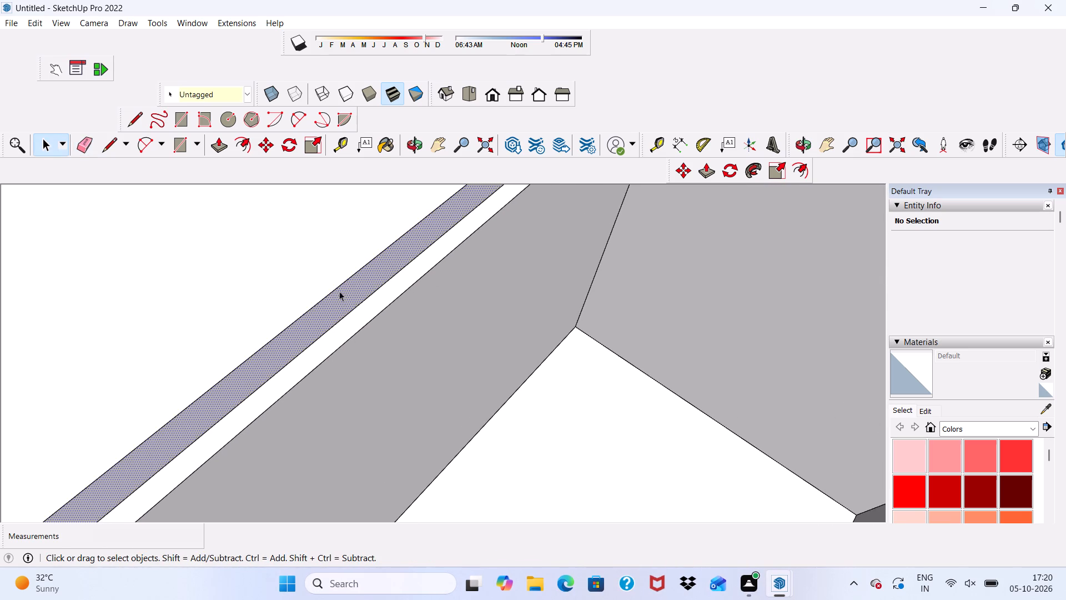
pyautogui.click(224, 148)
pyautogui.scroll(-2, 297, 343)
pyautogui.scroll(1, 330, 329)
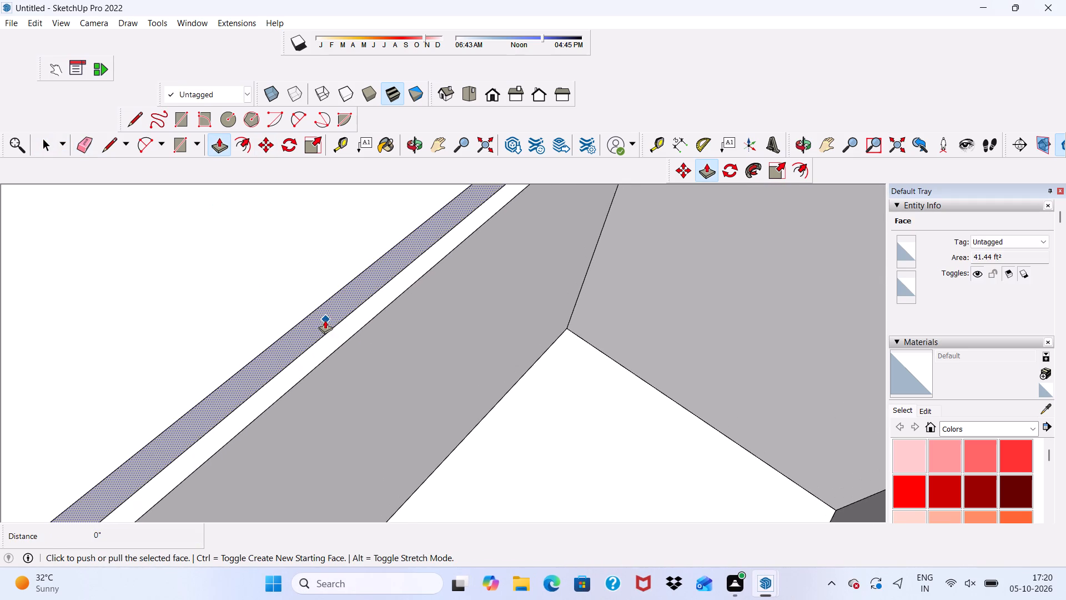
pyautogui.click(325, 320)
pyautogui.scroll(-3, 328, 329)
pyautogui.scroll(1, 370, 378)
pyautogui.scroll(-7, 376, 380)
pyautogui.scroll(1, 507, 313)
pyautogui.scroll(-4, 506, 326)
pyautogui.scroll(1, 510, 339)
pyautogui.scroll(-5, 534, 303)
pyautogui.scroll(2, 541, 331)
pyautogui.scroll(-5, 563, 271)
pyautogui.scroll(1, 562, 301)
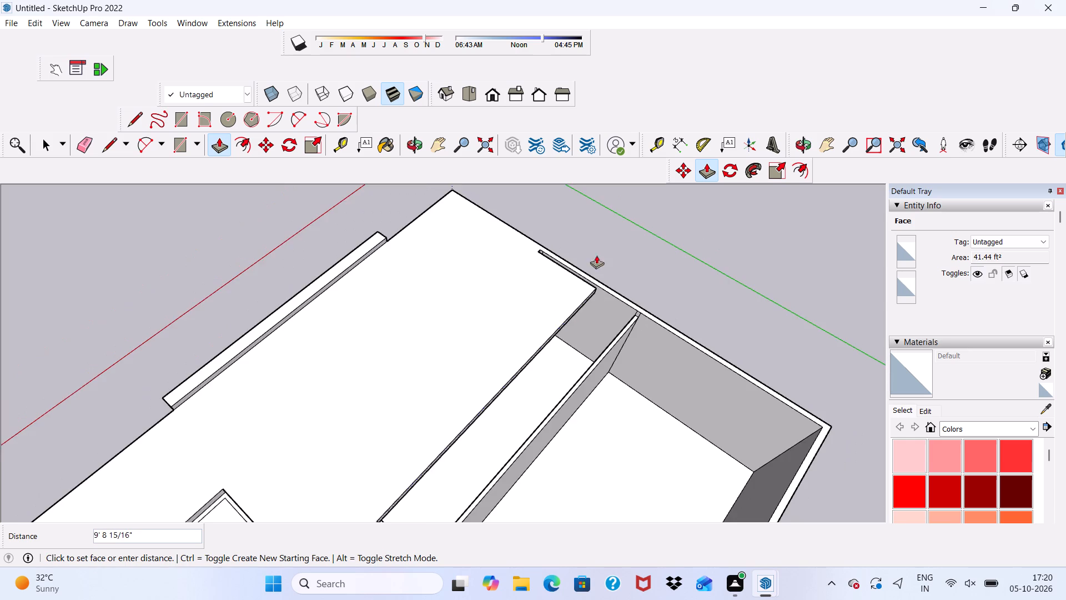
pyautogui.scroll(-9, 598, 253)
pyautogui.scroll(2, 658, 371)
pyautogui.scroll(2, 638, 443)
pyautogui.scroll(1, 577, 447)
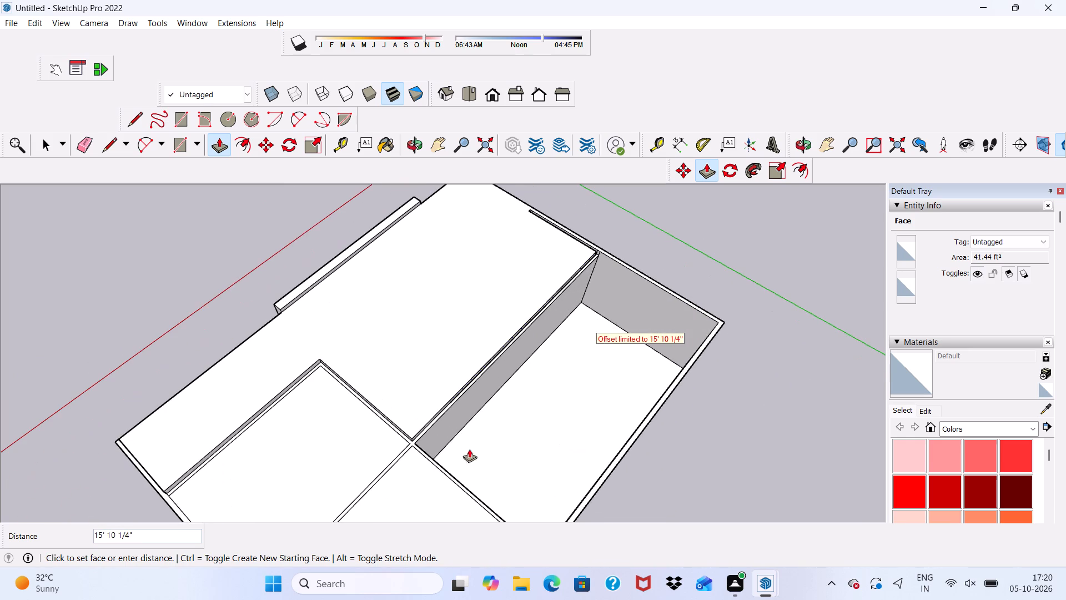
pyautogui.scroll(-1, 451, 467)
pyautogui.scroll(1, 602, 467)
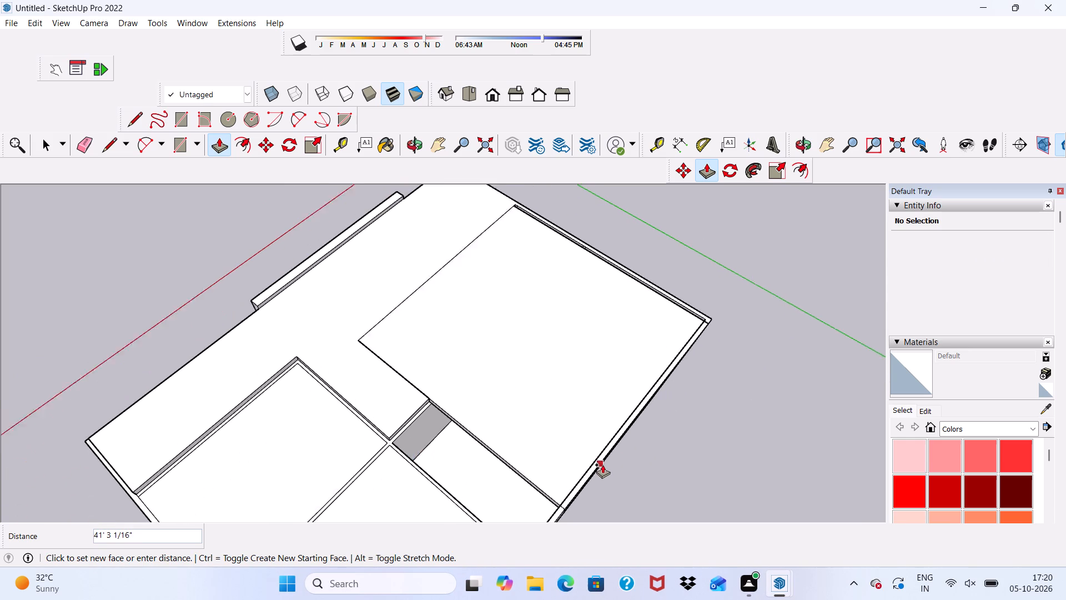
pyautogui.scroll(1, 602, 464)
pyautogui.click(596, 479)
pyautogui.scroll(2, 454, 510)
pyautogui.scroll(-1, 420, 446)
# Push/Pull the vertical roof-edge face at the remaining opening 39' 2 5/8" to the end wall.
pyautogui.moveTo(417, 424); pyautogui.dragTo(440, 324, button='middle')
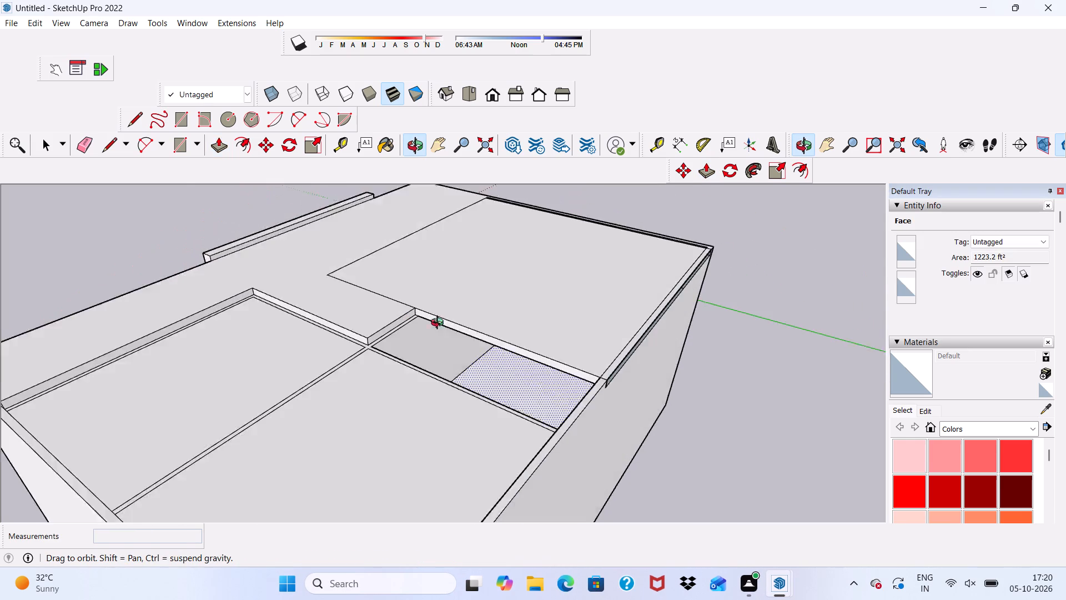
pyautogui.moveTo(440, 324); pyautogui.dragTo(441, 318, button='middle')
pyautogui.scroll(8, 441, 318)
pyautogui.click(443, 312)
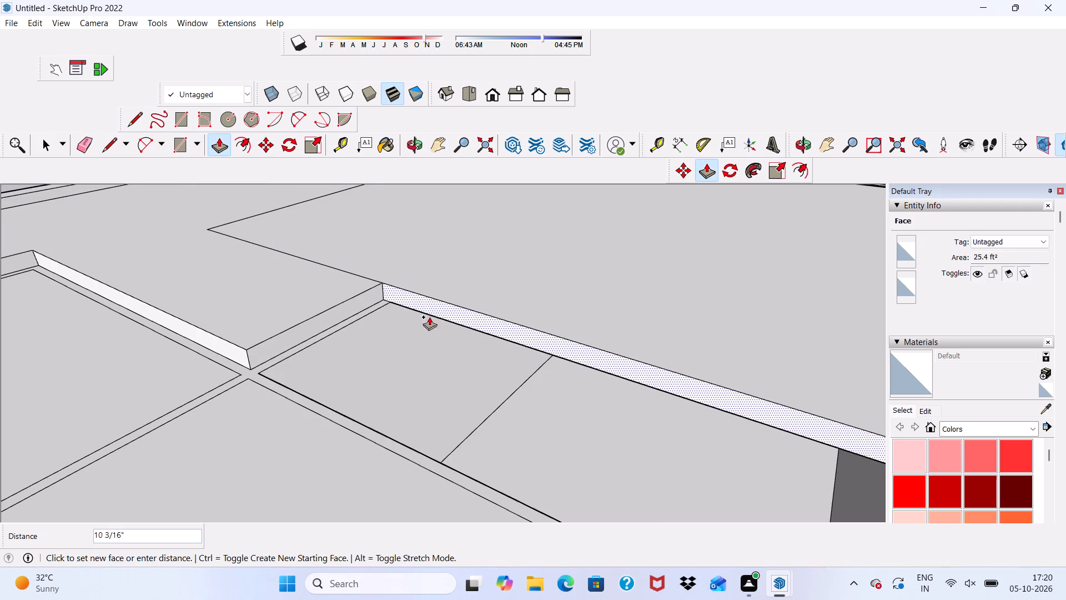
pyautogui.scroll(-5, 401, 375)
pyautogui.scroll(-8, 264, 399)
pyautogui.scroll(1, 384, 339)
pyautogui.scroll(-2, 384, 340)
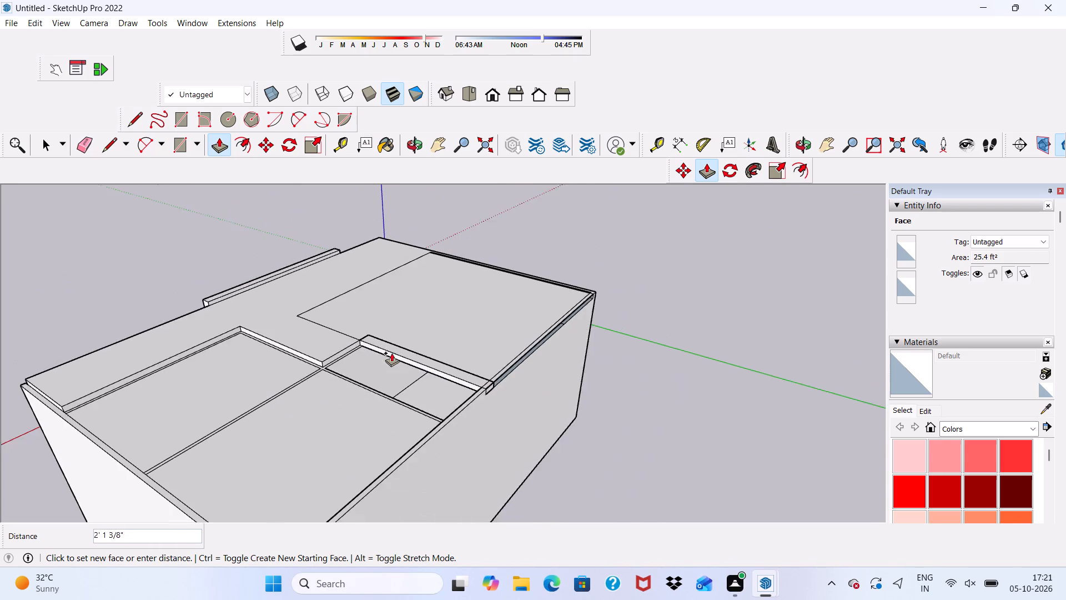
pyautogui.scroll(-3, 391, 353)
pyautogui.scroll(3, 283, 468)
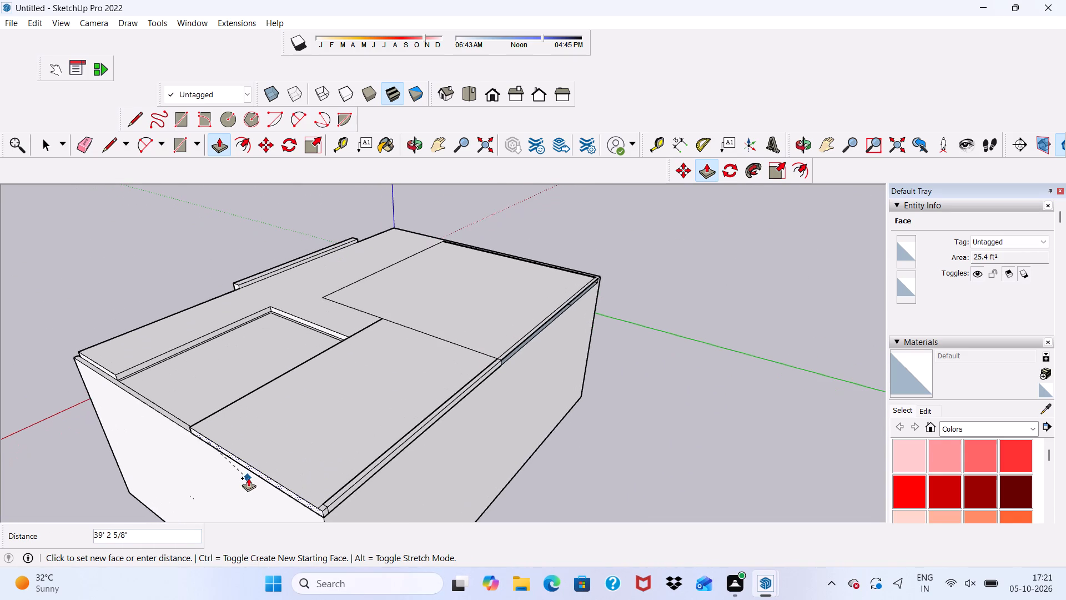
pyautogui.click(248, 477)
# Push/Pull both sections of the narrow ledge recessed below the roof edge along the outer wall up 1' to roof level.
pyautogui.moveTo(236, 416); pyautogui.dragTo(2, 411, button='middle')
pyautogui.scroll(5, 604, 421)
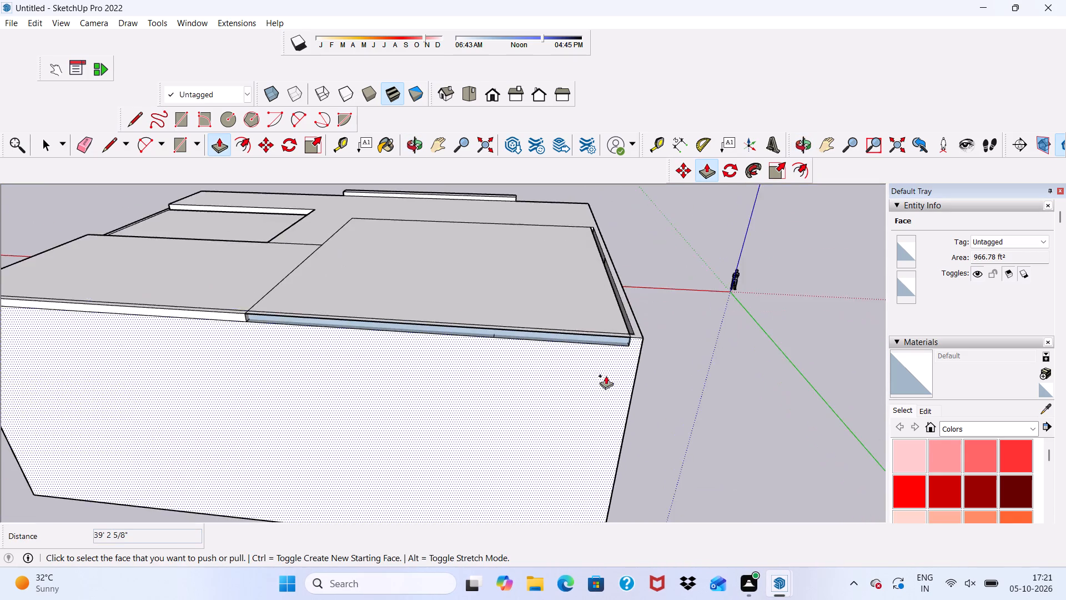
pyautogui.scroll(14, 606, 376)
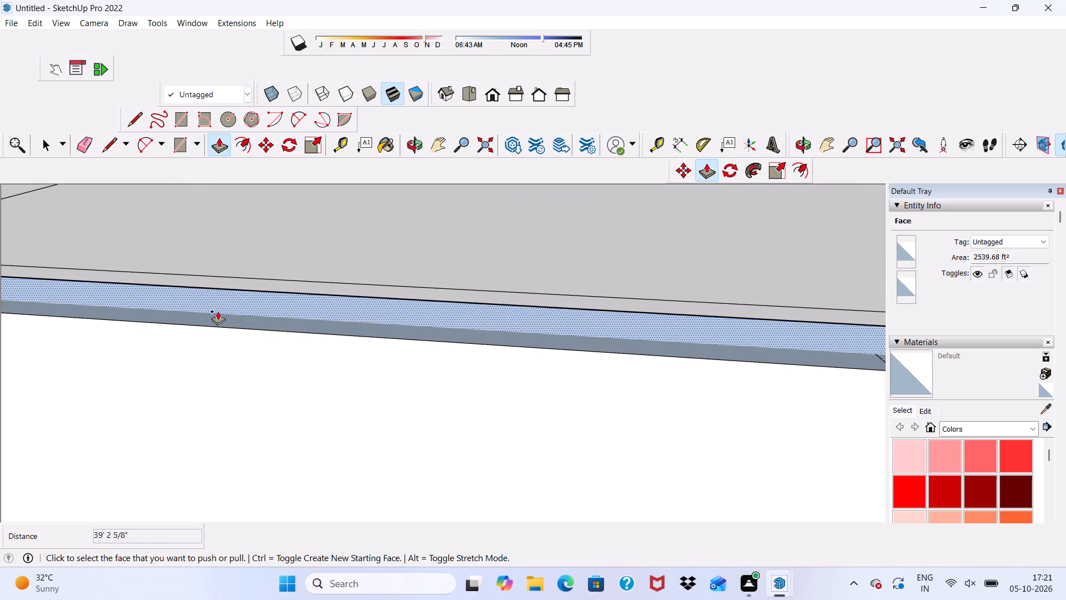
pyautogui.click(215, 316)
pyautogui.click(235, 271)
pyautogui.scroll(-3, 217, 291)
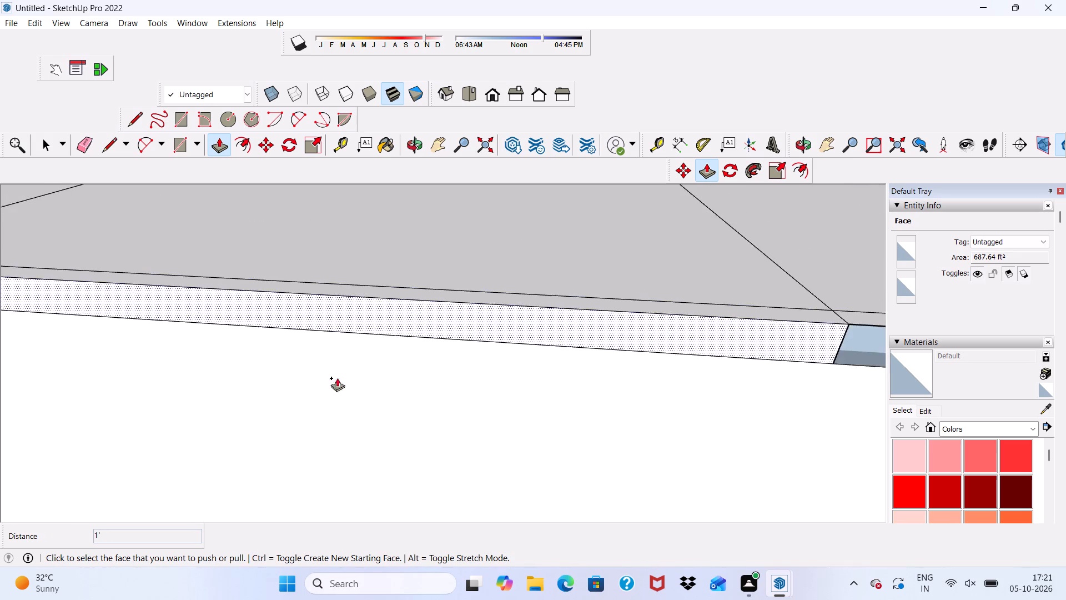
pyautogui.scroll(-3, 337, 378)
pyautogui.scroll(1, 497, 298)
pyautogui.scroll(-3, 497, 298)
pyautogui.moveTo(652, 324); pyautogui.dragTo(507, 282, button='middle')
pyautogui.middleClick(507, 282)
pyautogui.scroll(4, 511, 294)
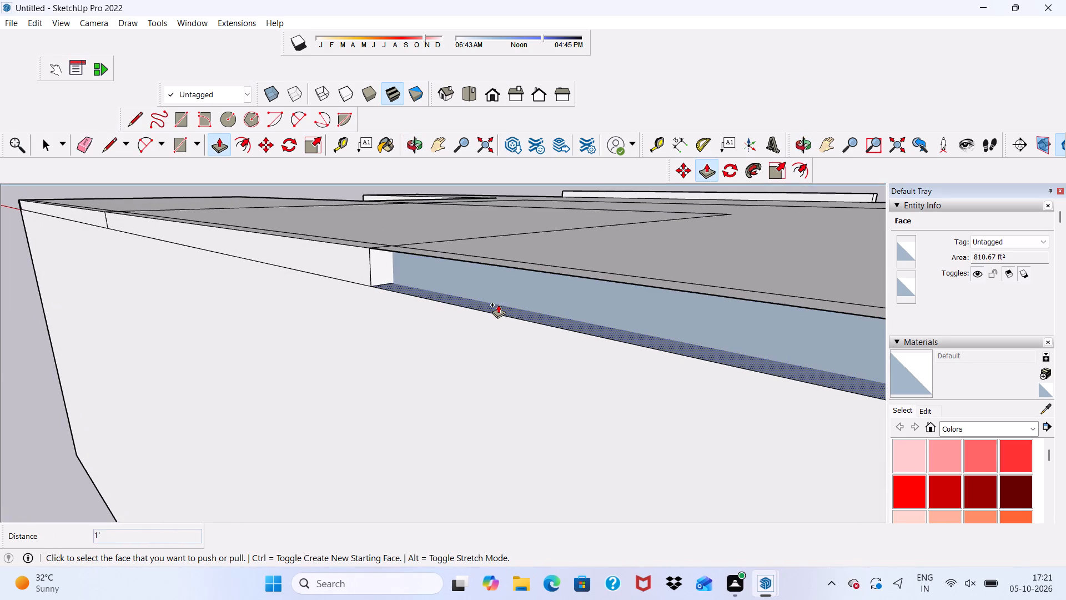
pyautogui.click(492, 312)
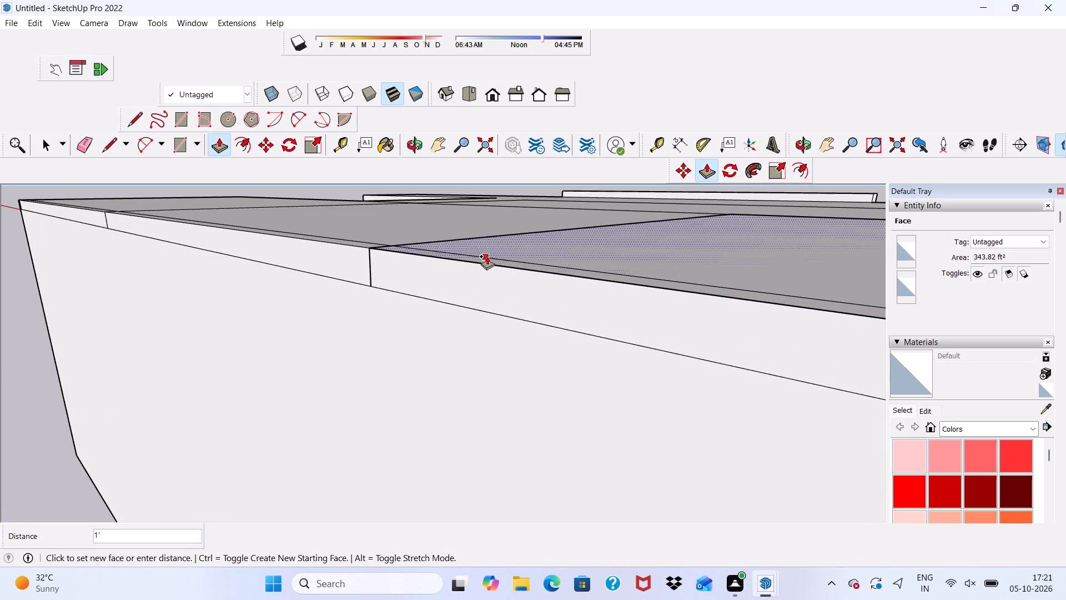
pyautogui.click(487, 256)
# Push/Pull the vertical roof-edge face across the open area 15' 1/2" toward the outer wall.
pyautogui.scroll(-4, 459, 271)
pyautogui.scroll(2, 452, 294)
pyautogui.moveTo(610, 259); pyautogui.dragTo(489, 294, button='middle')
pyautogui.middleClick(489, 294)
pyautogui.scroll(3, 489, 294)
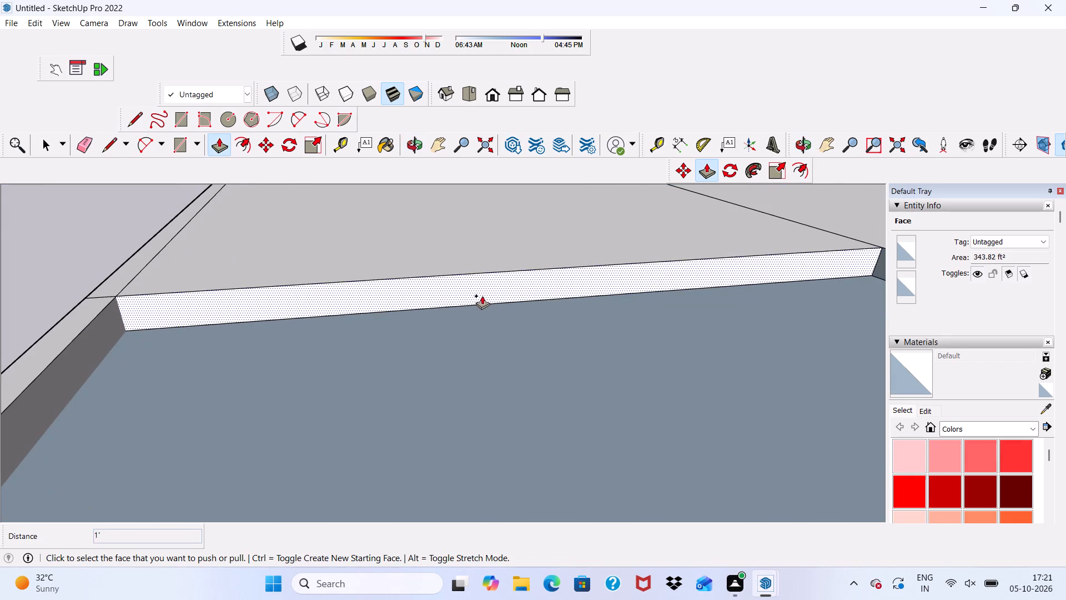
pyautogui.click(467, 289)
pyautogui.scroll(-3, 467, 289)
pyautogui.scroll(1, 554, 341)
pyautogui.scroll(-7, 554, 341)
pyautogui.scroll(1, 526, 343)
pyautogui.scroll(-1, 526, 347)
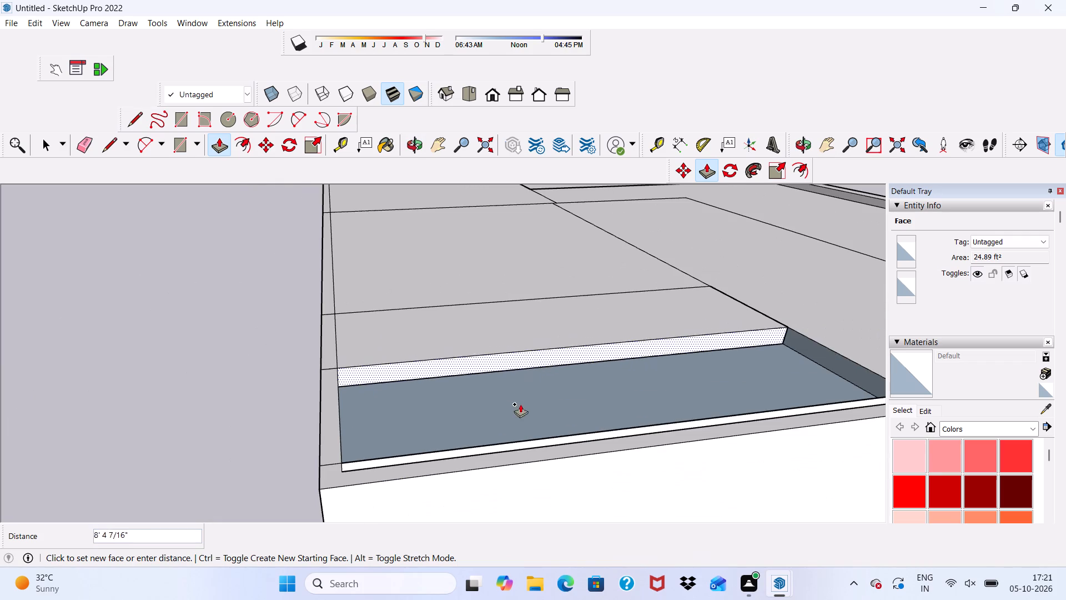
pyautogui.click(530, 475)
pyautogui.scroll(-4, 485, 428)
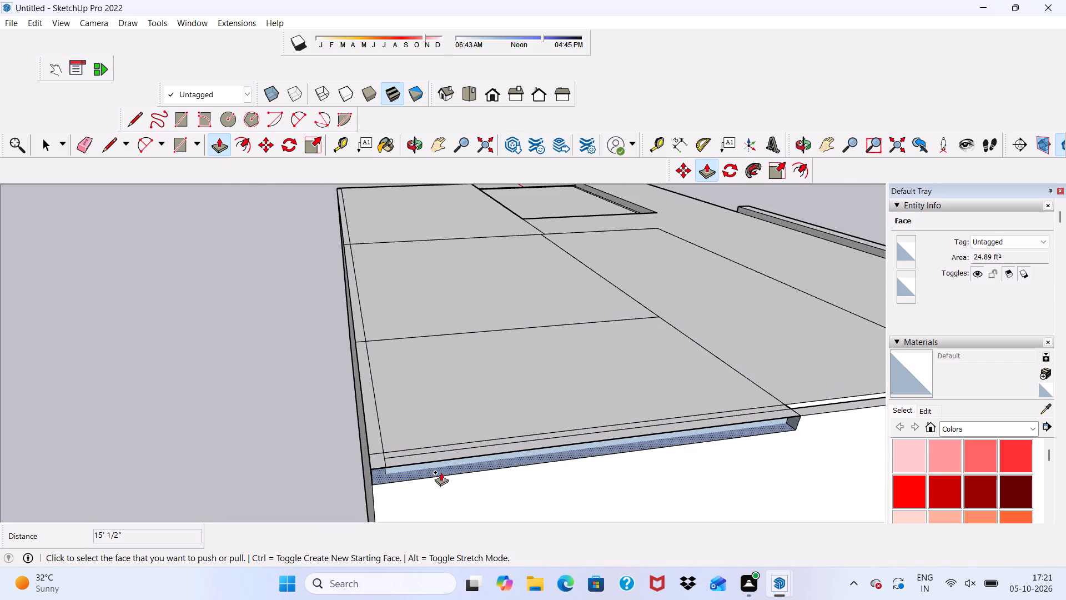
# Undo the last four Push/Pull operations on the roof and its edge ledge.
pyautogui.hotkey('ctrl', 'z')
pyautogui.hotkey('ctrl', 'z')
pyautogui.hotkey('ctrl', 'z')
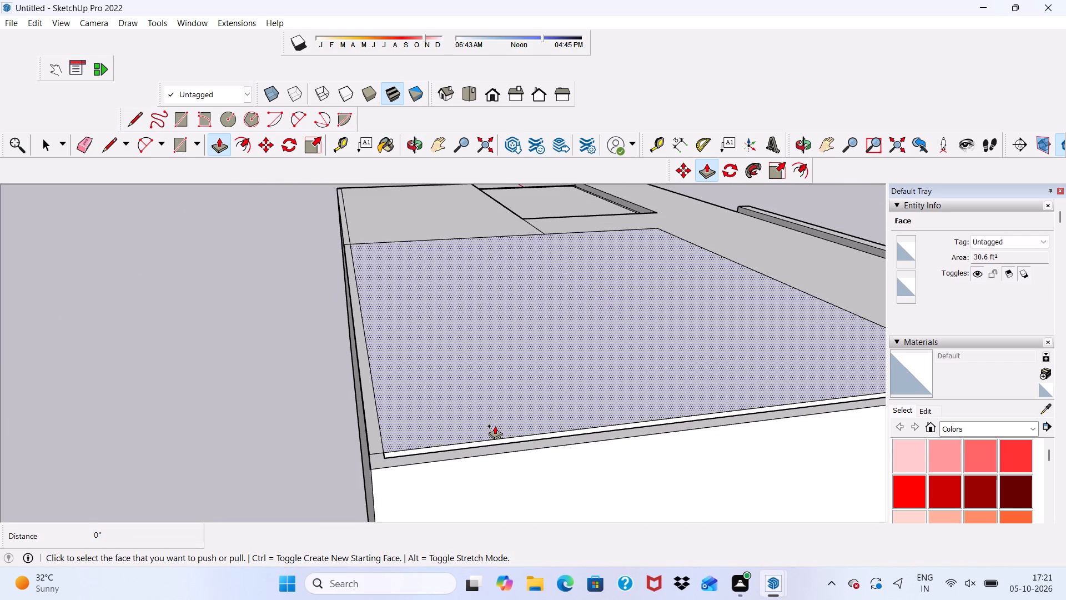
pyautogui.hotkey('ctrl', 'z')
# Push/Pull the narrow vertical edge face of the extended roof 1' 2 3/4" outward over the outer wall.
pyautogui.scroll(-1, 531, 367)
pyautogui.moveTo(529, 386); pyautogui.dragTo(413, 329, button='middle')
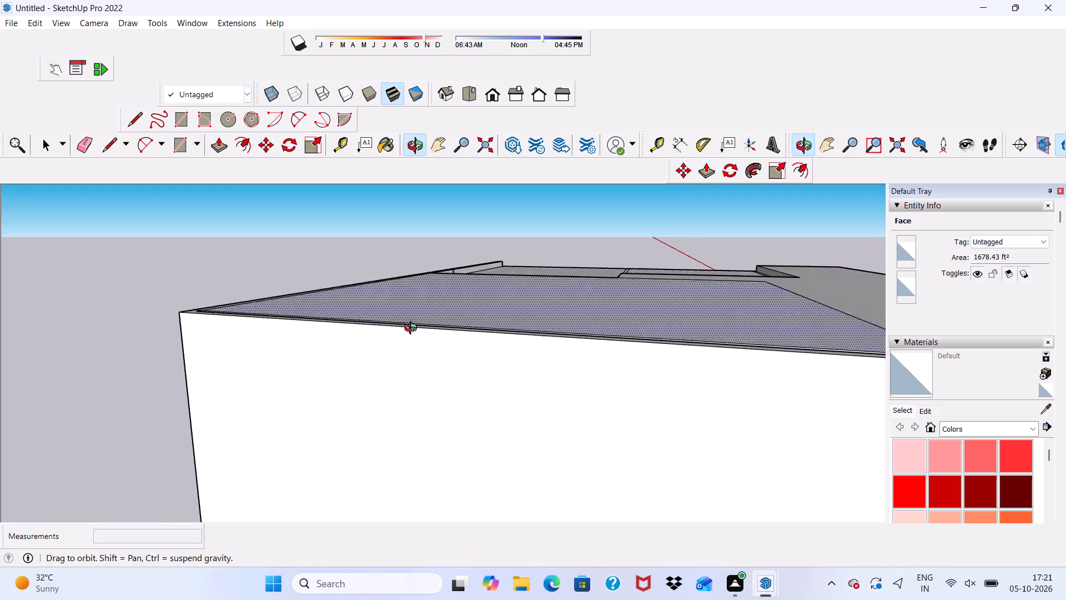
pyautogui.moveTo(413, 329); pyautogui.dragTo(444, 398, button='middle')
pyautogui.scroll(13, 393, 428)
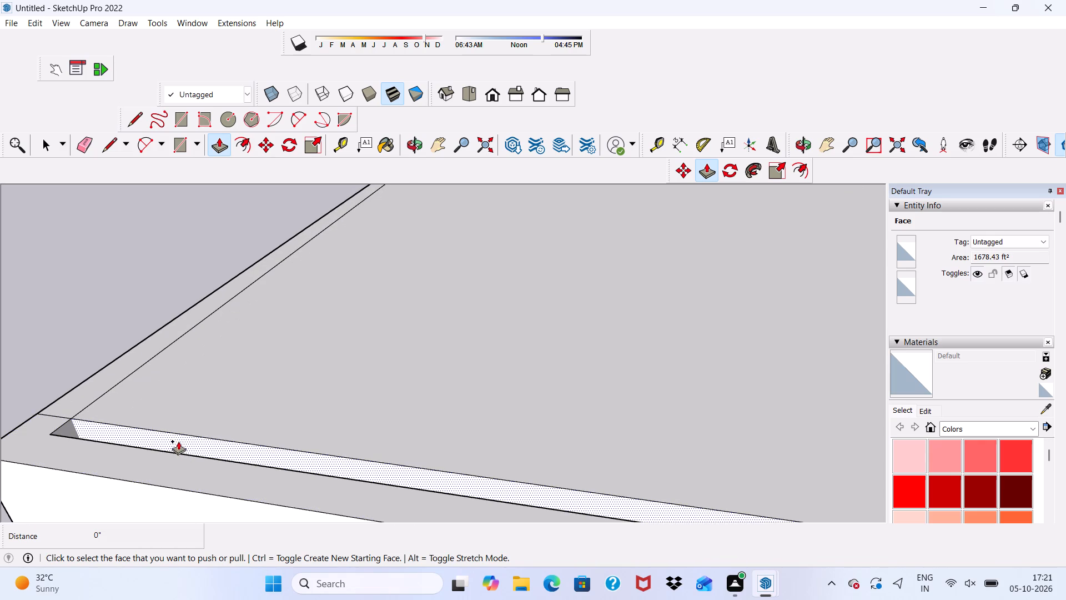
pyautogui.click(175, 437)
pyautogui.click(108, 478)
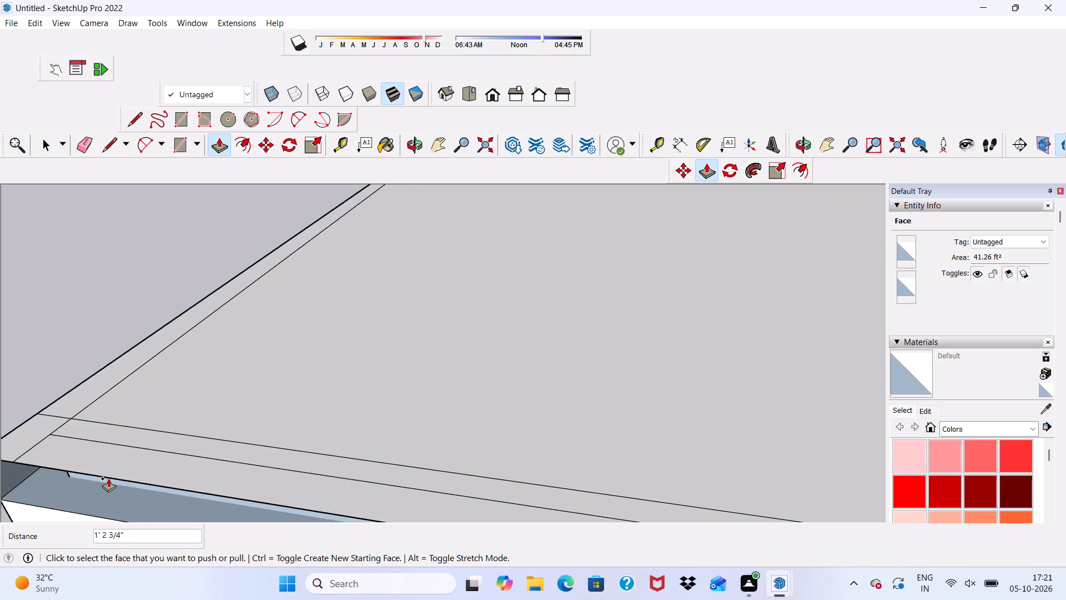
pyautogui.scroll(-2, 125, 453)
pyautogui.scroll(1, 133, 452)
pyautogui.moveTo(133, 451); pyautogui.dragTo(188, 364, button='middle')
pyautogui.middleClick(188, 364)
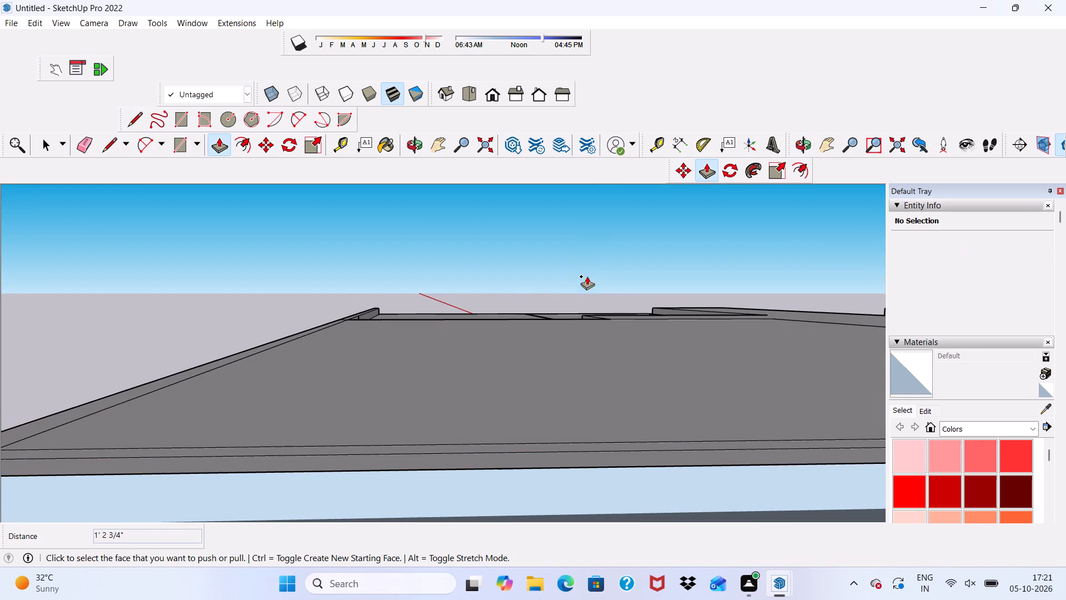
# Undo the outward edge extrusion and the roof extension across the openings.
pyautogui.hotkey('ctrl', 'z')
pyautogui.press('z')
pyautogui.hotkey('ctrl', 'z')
# Push/Pull the lower roof face in the back corner beside the outer wall up 1' to the wall top.
pyautogui.scroll(-4, 495, 236)
pyautogui.moveTo(539, 272); pyautogui.dragTo(273, 305, button='middle')
pyautogui.scroll(-6, 274, 289)
pyautogui.moveTo(487, 273); pyautogui.dragTo(707, 292, button='middle')
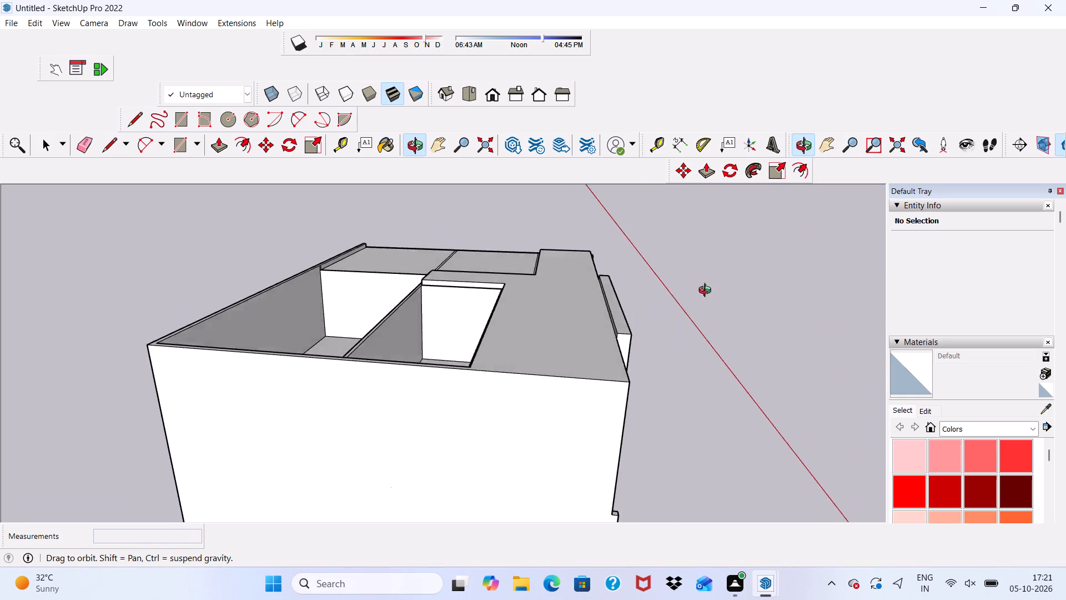
pyautogui.moveTo(707, 292); pyautogui.dragTo(710, 291, button='middle')
pyautogui.scroll(1, 713, 279)
pyautogui.press('space')
pyautogui.scroll(4, 276, 325)
pyautogui.scroll(1, 164, 357)
pyautogui.scroll(-3, 172, 354)
pyautogui.moveTo(171, 353); pyautogui.dragTo(18, 381, button='middle')
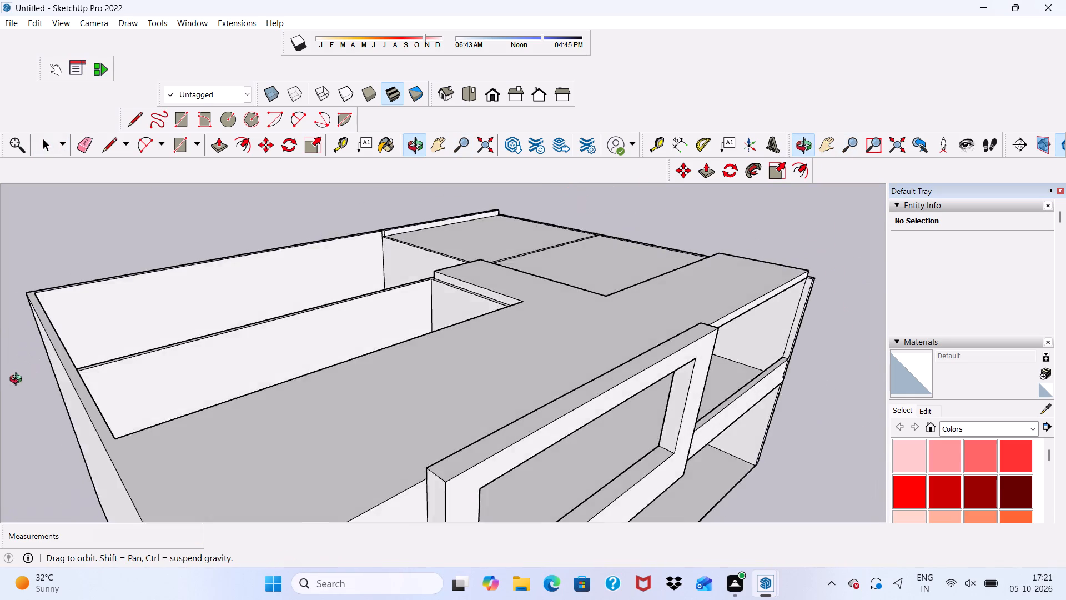
pyautogui.moveTo(18, 381); pyautogui.dragTo(276, 366, button='middle')
pyautogui.scroll(4, 286, 288)
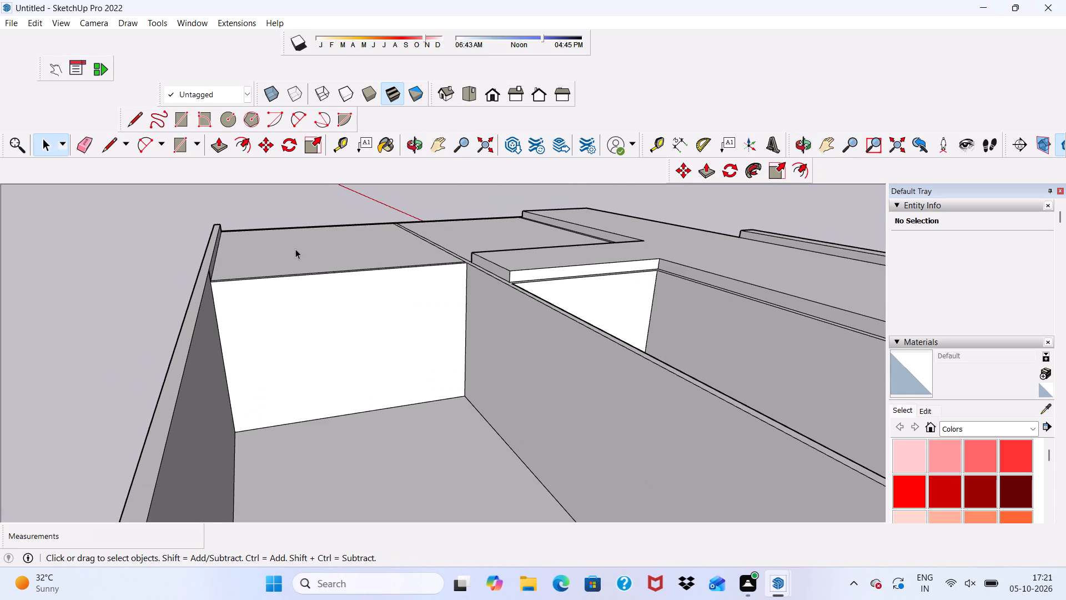
pyautogui.moveTo(295, 249); pyautogui.dragTo(117, 329, button='middle')
pyautogui.scroll(3, 215, 271)
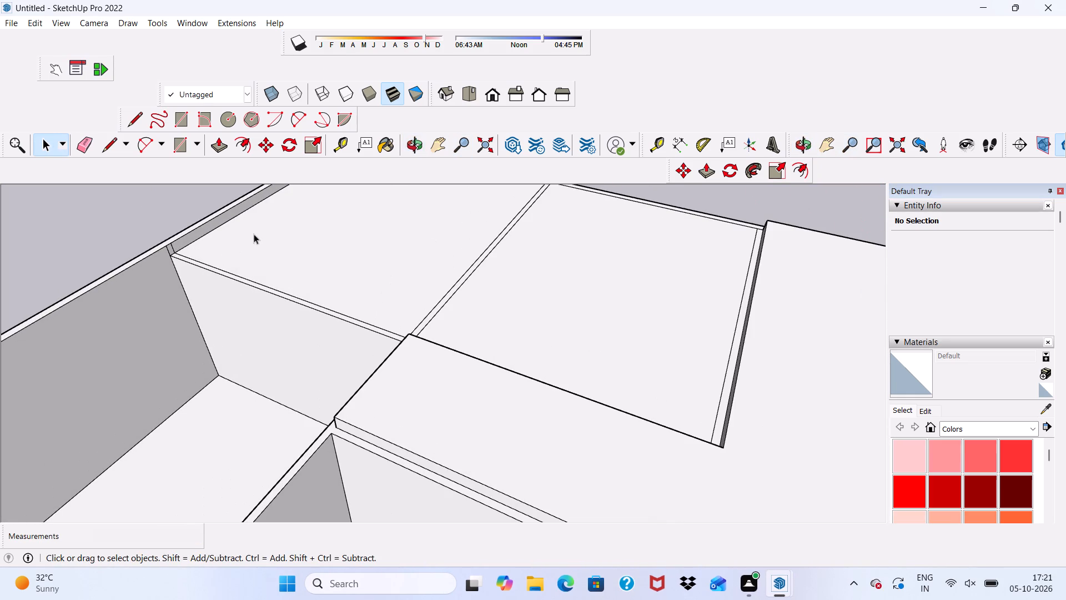
pyautogui.click(254, 233)
pyautogui.scroll(-2, 242, 242)
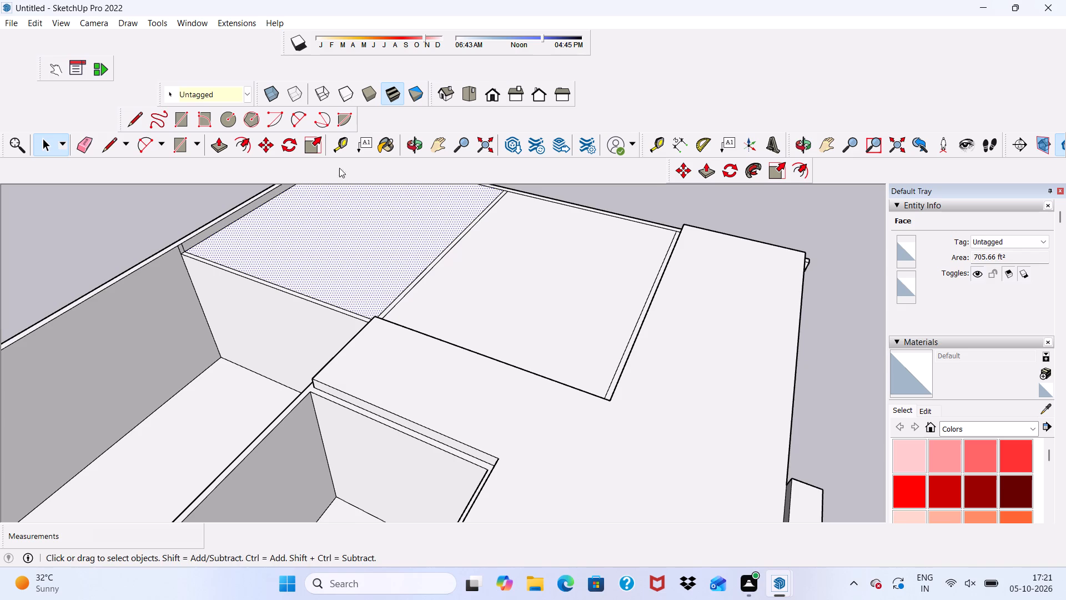
pyautogui.click(210, 143)
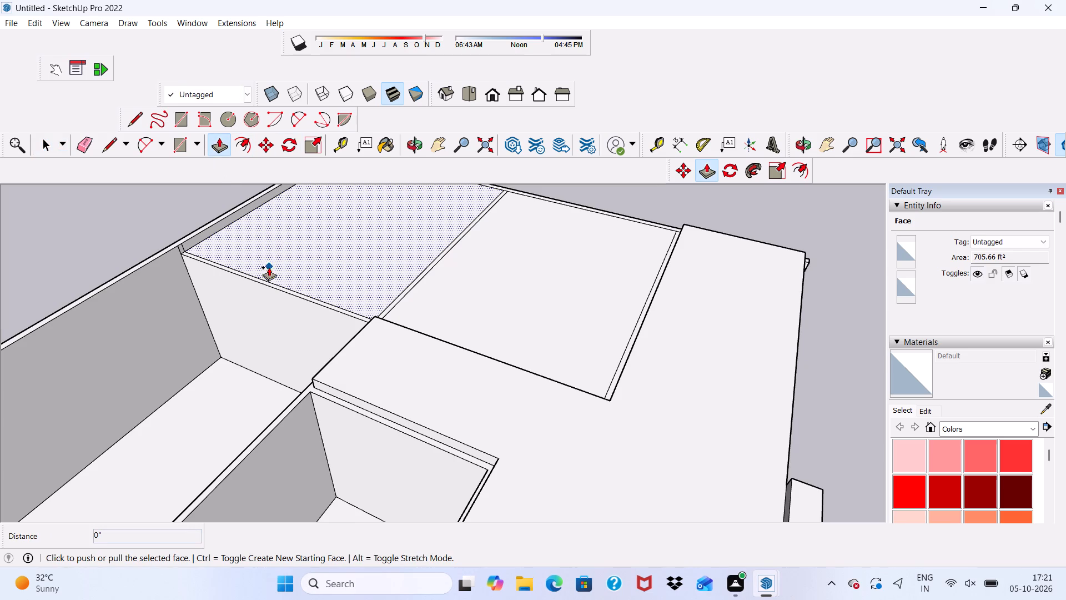
pyautogui.click(270, 256)
pyautogui.scroll(2, 176, 243)
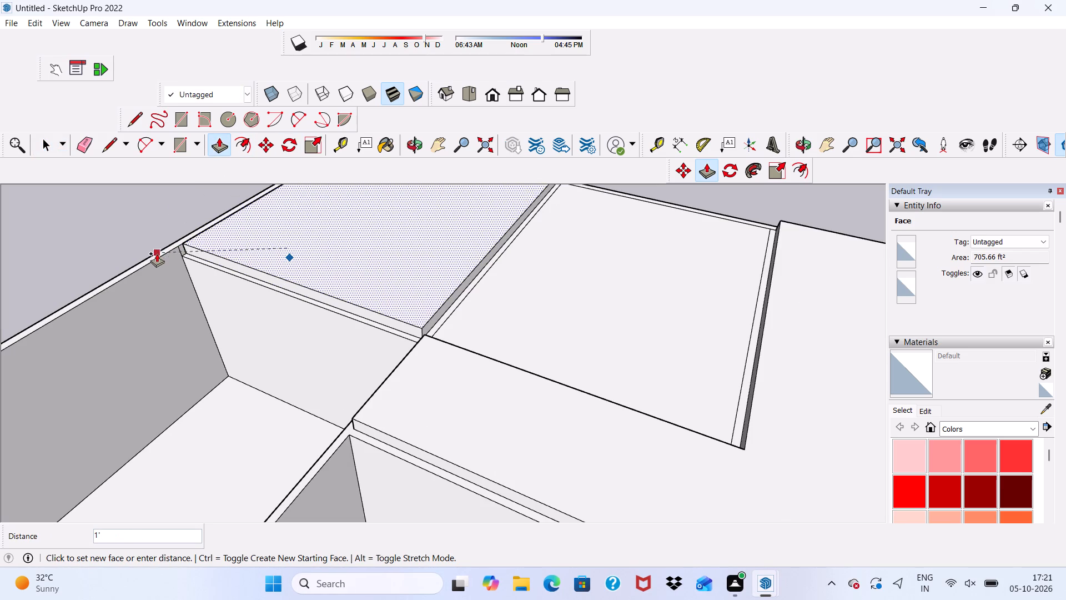
pyautogui.click(157, 256)
# Push/Pull the vertical edge face of the raised section 22' 5 9/16" across the adjacent lower roof section.
pyautogui.scroll(-3, 153, 256)
pyautogui.moveTo(214, 257); pyautogui.dragTo(52, 272, button='middle')
pyautogui.scroll(-1, 215, 257)
pyautogui.scroll(11, 227, 283)
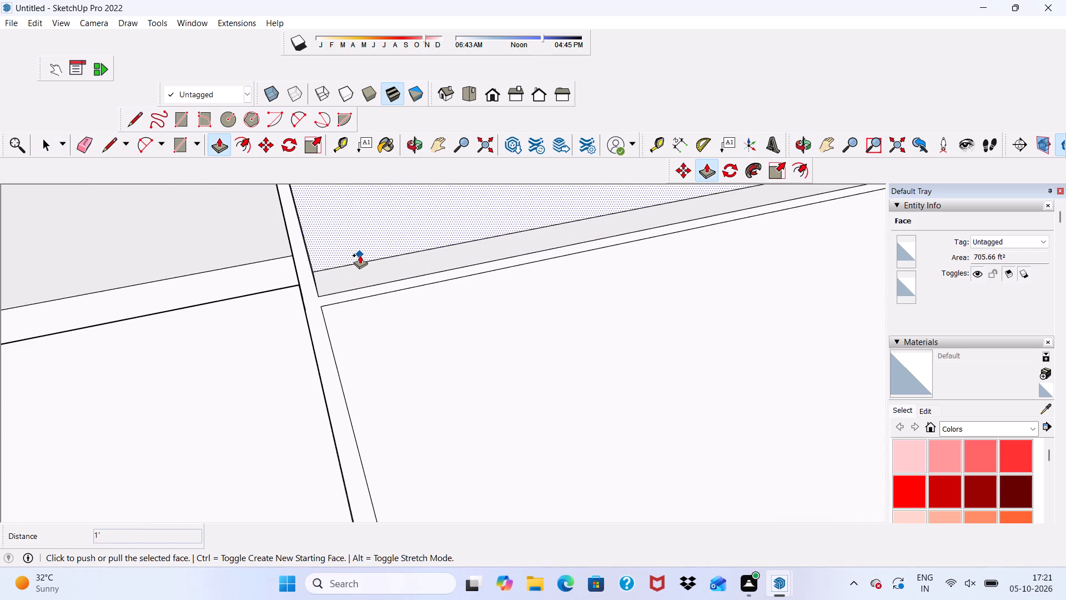
pyautogui.press('space')
pyautogui.click(350, 270)
pyautogui.scroll(1, 238, 187)
pyautogui.moveTo(217, 141); pyautogui.dragTo(213, 147)
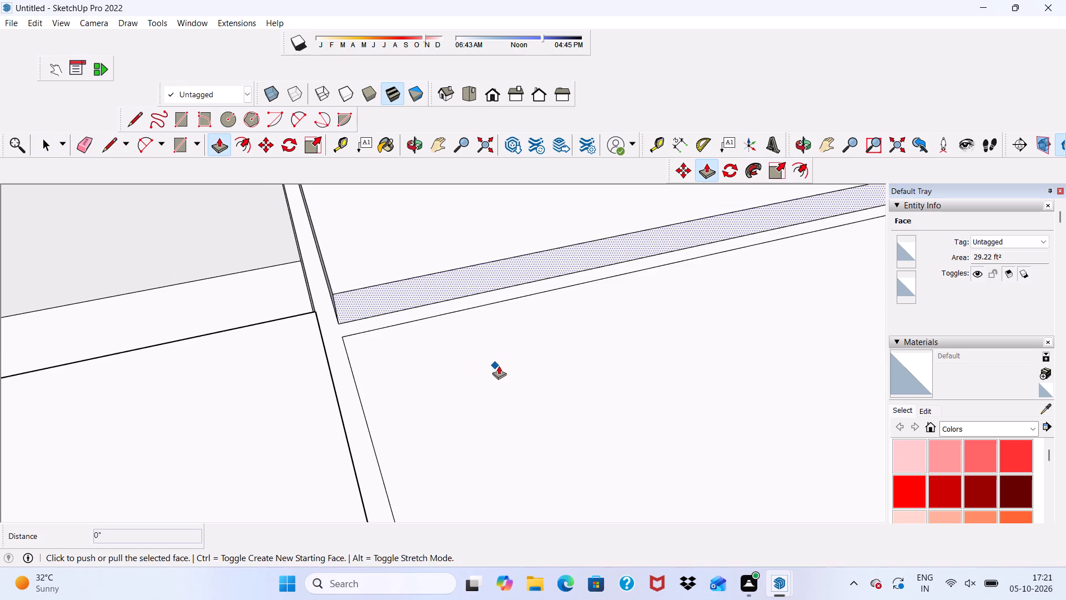
pyautogui.click(400, 295)
pyautogui.scroll(-18, 396, 307)
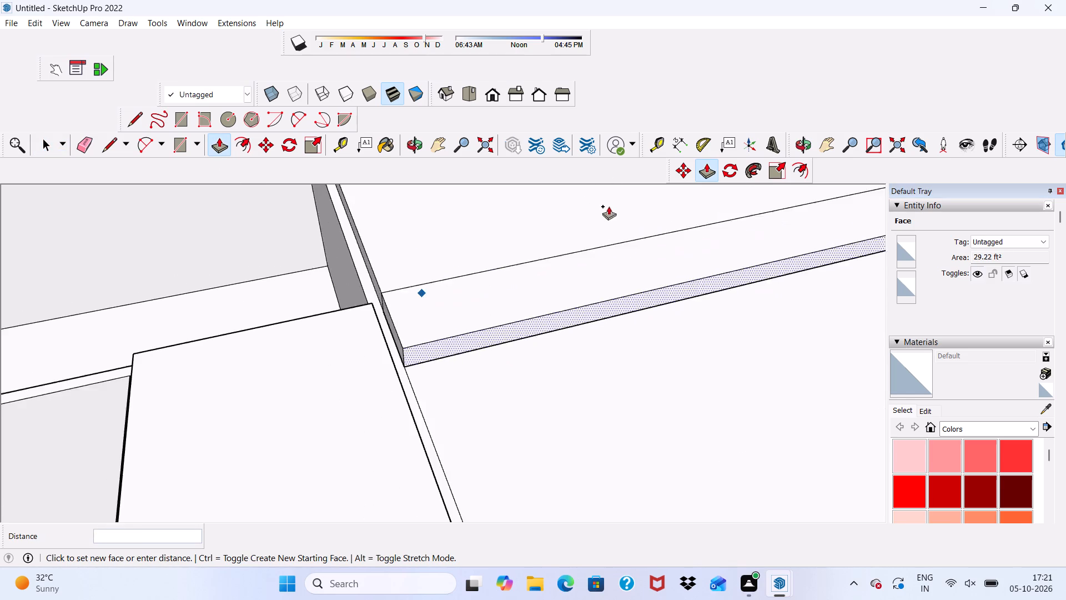
pyautogui.scroll(-7, 609, 206)
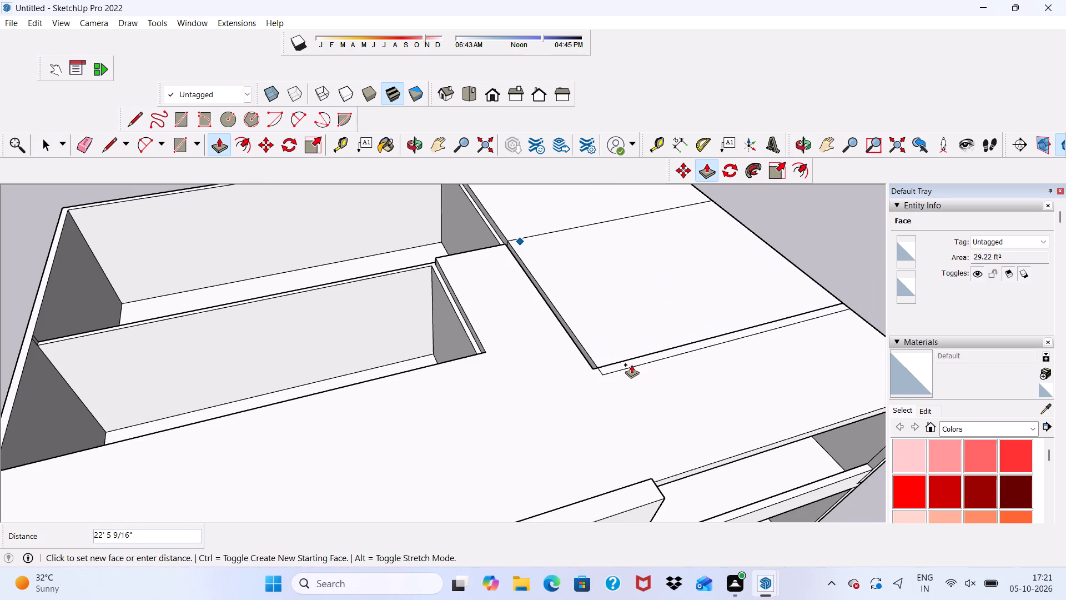
pyautogui.click(631, 364)
# Push/Pull the narrow side face of the extended roof section 10 13/16" across the gap toward the neighbouring roof slab.
pyautogui.moveTo(553, 323); pyautogui.dragTo(466, 334, button='middle')
pyautogui.scroll(9, 519, 323)
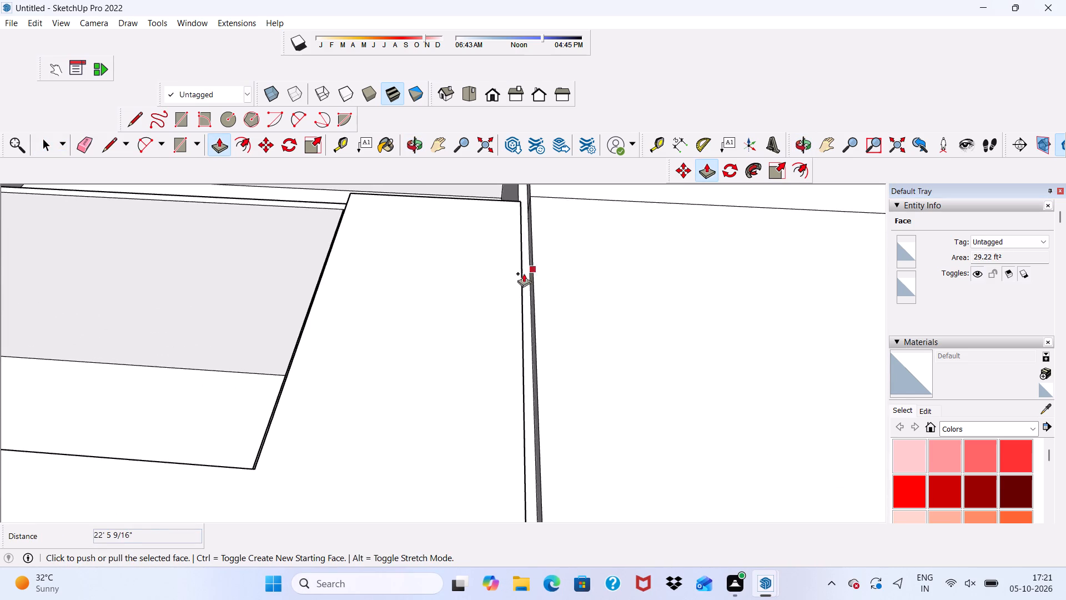
pyautogui.moveTo(511, 278); pyautogui.dragTo(601, 255, button='middle')
pyautogui.scroll(9, 597, 259)
pyautogui.press('space')
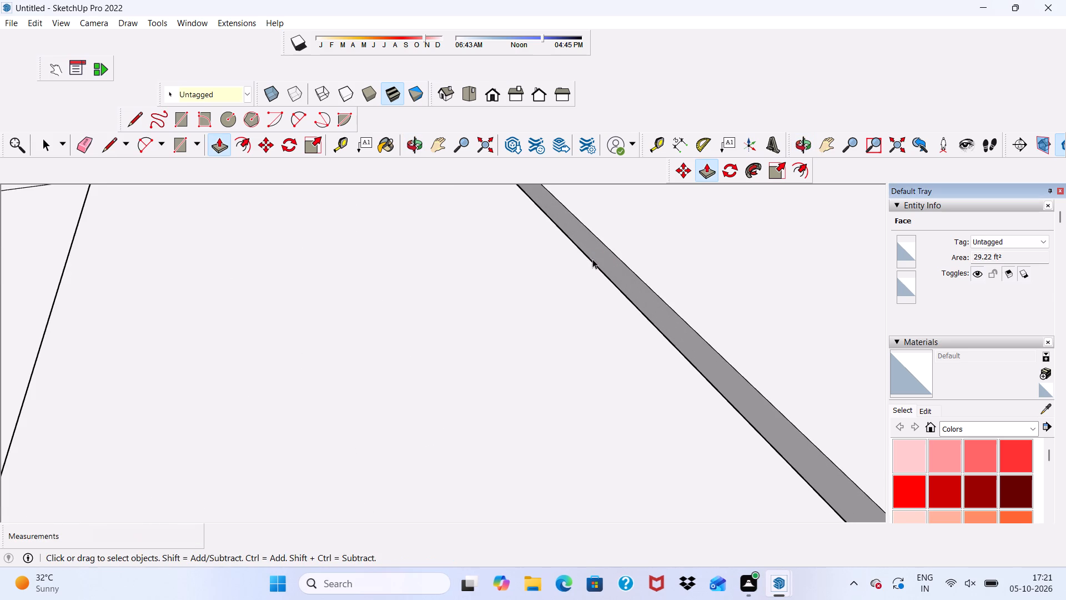
pyautogui.click(602, 256)
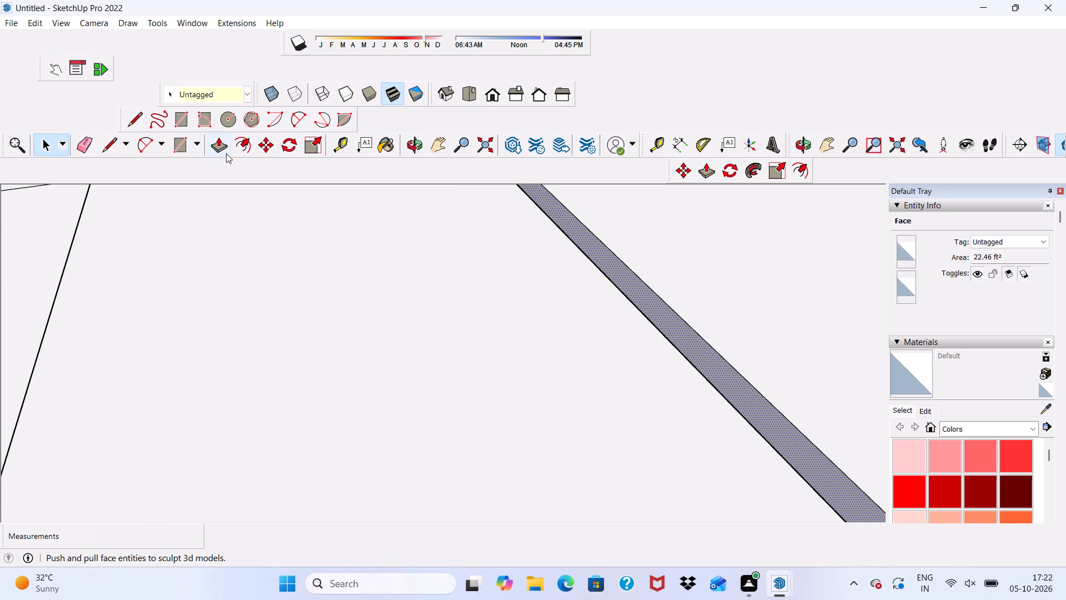
pyautogui.click(227, 148)
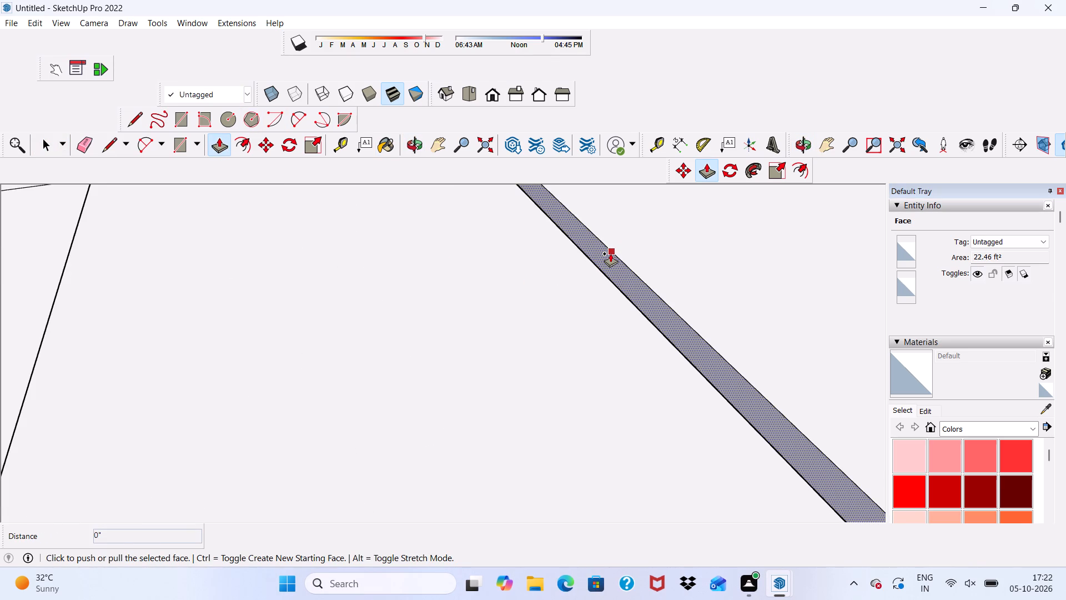
pyautogui.click(610, 253)
pyautogui.click(569, 272)
# Push/Pull the roof's vertical edge face 51' 2" across the larger open area to the far outer wall.
pyautogui.scroll(1, 464, 243)
pyautogui.scroll(-1, 459, 244)
pyautogui.scroll(1, 455, 246)
pyautogui.scroll(-8, 449, 249)
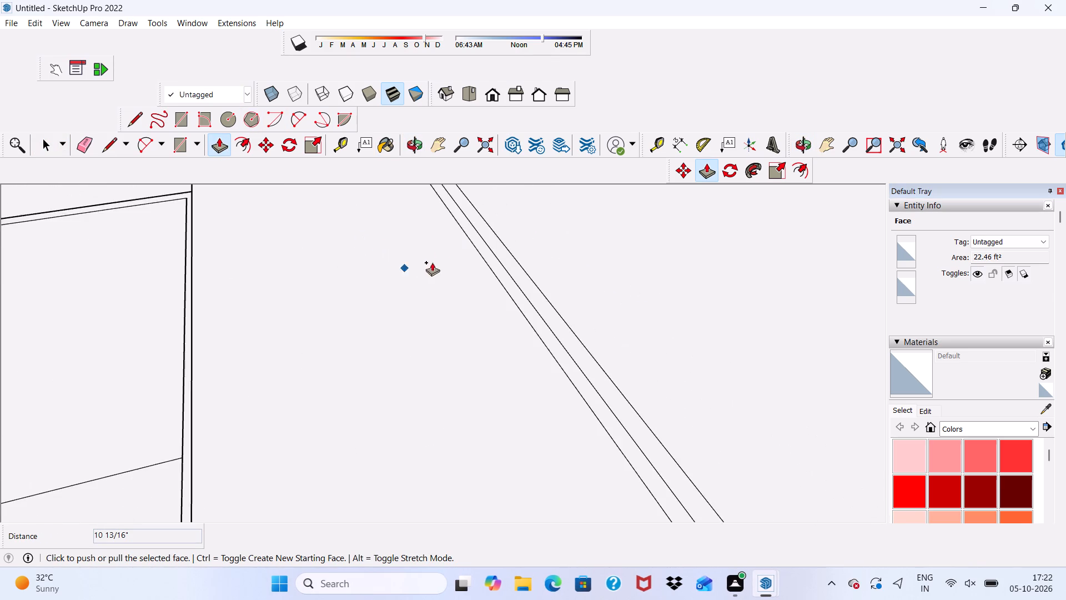
pyautogui.scroll(-4, 432, 262)
pyautogui.scroll(-6, 317, 263)
pyautogui.scroll(1, 317, 261)
pyautogui.scroll(-1, 317, 261)
pyautogui.moveTo(321, 257); pyautogui.dragTo(667, 190, button='middle')
pyautogui.middleClick(667, 190)
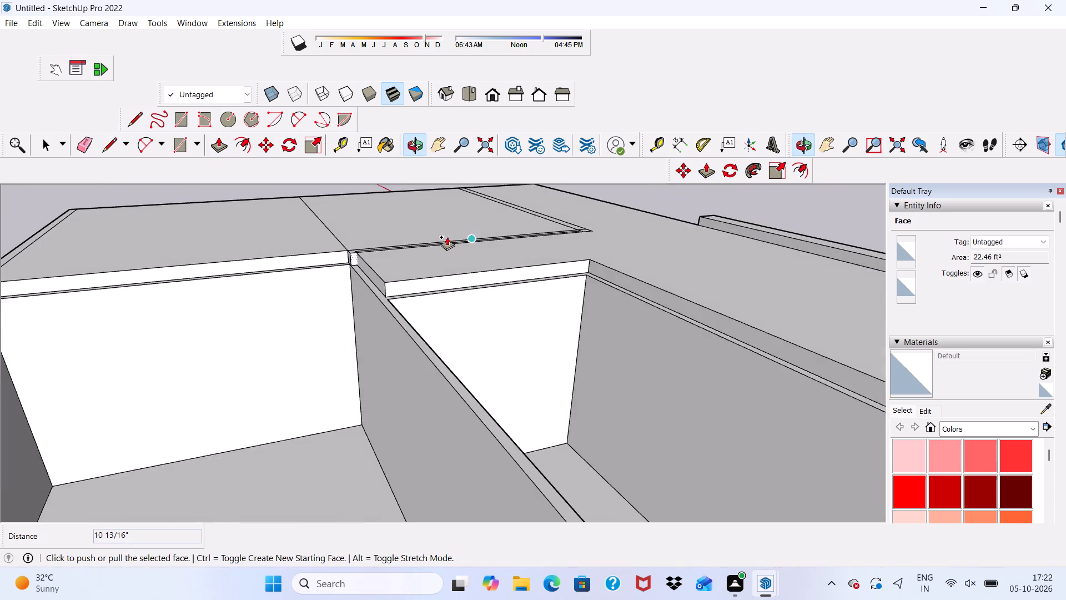
pyautogui.scroll(10, 390, 244)
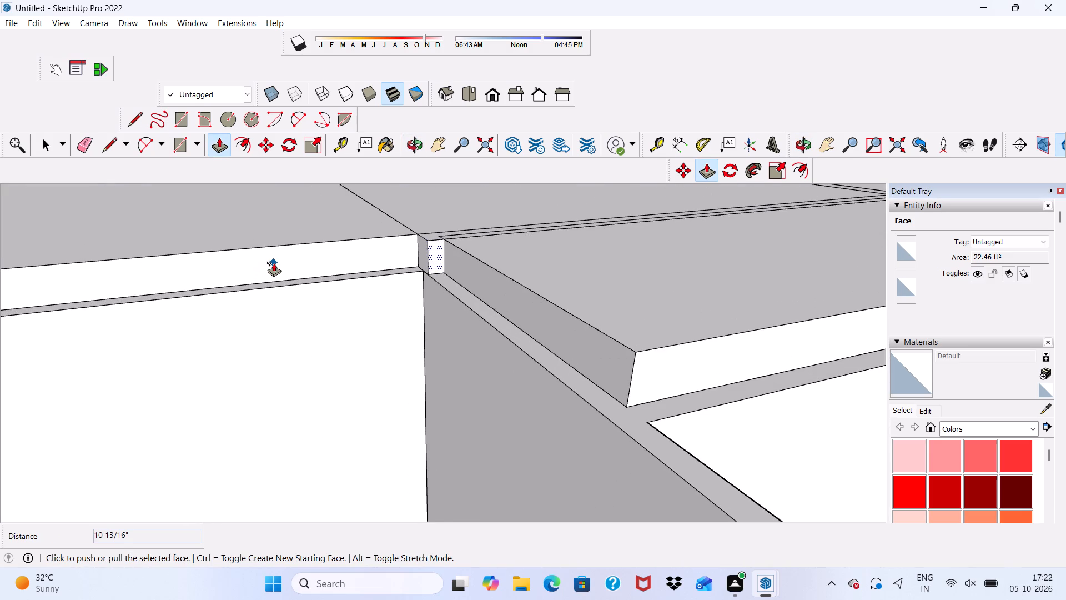
pyautogui.press('space')
pyautogui.click(274, 263)
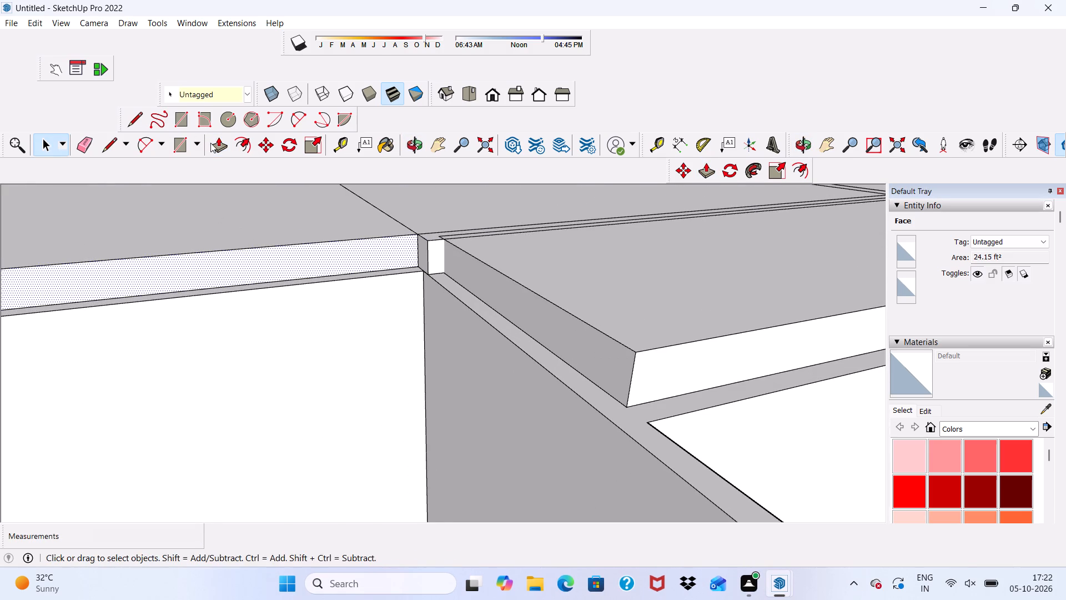
pyautogui.click(217, 141)
pyautogui.keyDown('ctrl'); pyautogui.scroll(1, 202, 270); pyautogui.keyUp('ctrl')
pyautogui.click(212, 266)
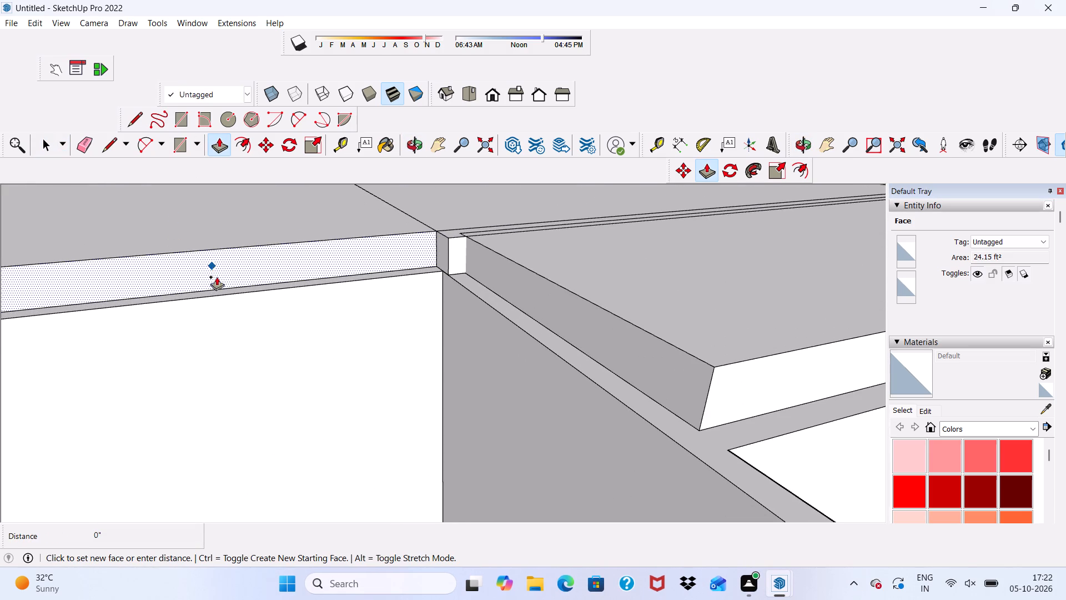
pyautogui.scroll(-4, 232, 292)
pyautogui.scroll(-4, 361, 296)
pyautogui.scroll(1, 348, 306)
pyautogui.scroll(-6, 336, 276)
pyautogui.scroll(1, 368, 267)
pyautogui.scroll(-1, 368, 267)
pyautogui.scroll(2, 368, 267)
pyautogui.scroll(-6, 368, 267)
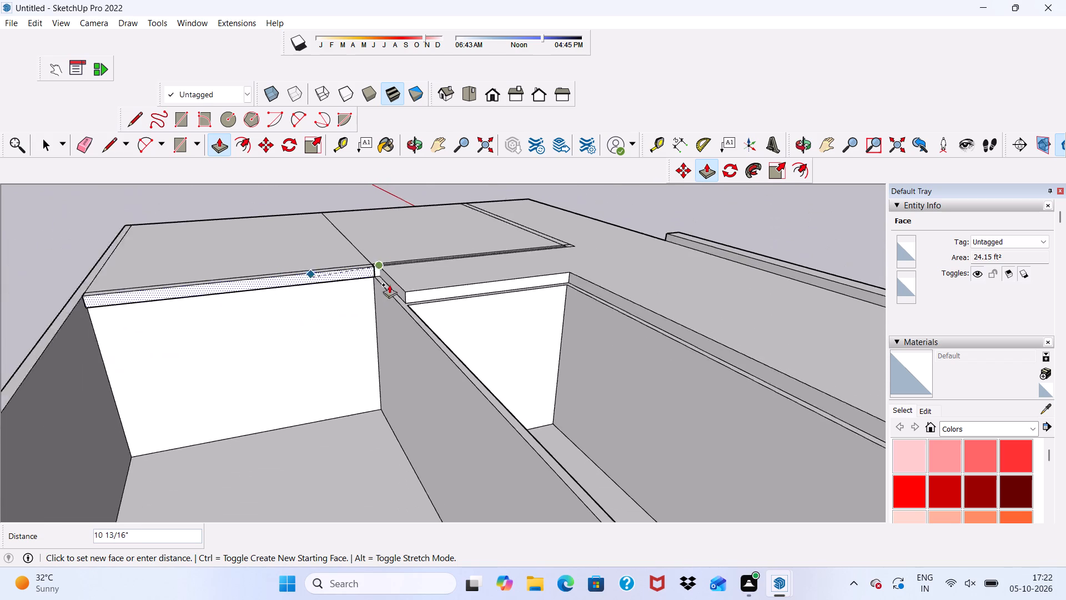
pyautogui.scroll(-4, 408, 352)
pyautogui.scroll(-5, 312, 382)
pyautogui.scroll(2, 358, 337)
pyautogui.scroll(-1, 357, 337)
pyautogui.scroll(2, 395, 453)
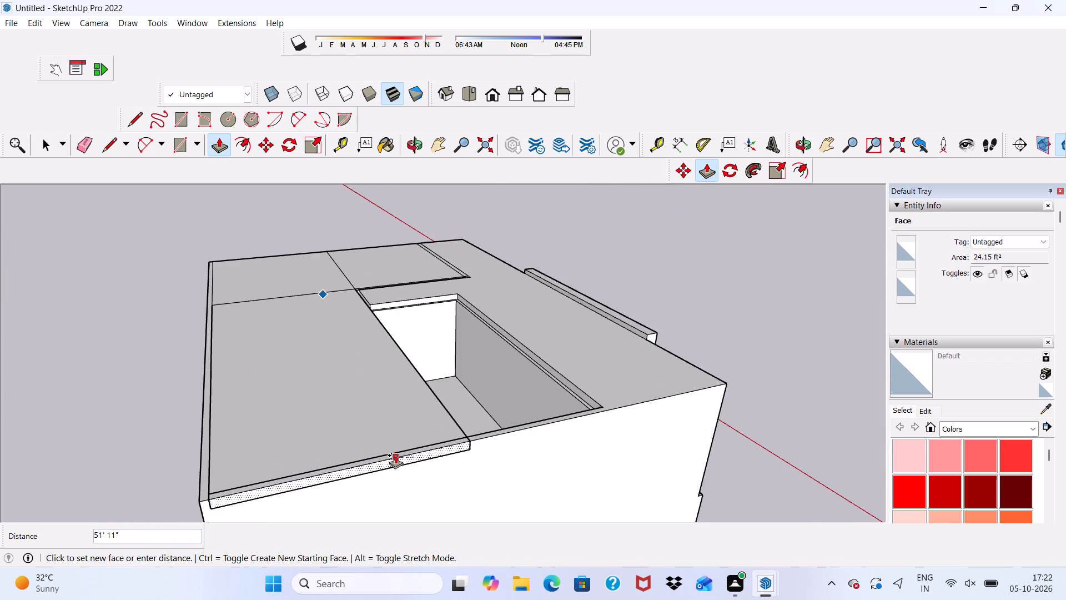
pyautogui.scroll(5, 395, 455)
pyautogui.scroll(4, 300, 491)
pyautogui.scroll(3, 164, 486)
pyautogui.scroll(-2, 258, 458)
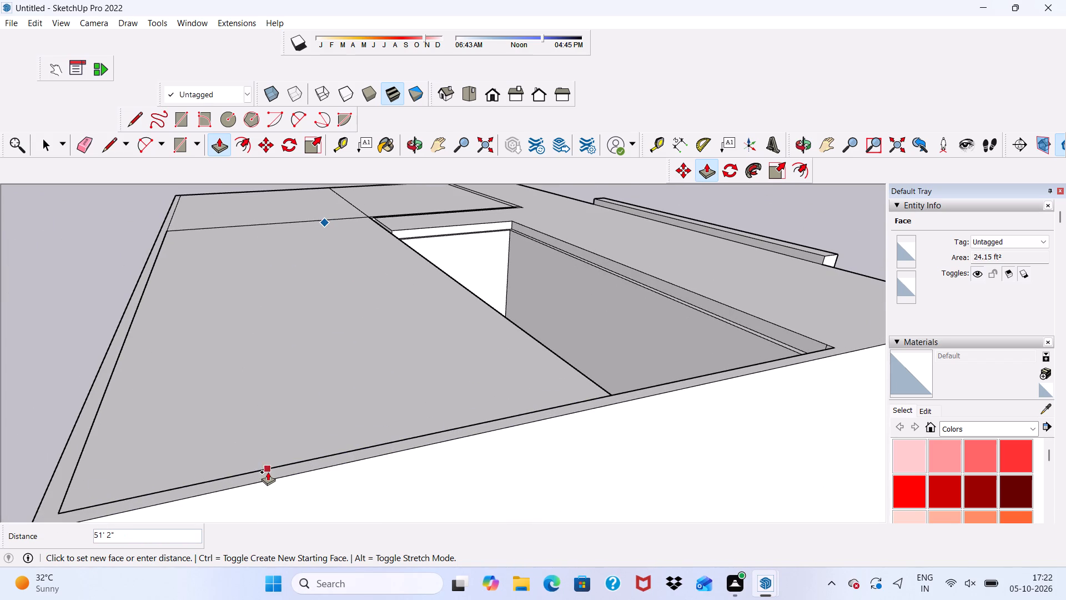
pyautogui.click(268, 473)
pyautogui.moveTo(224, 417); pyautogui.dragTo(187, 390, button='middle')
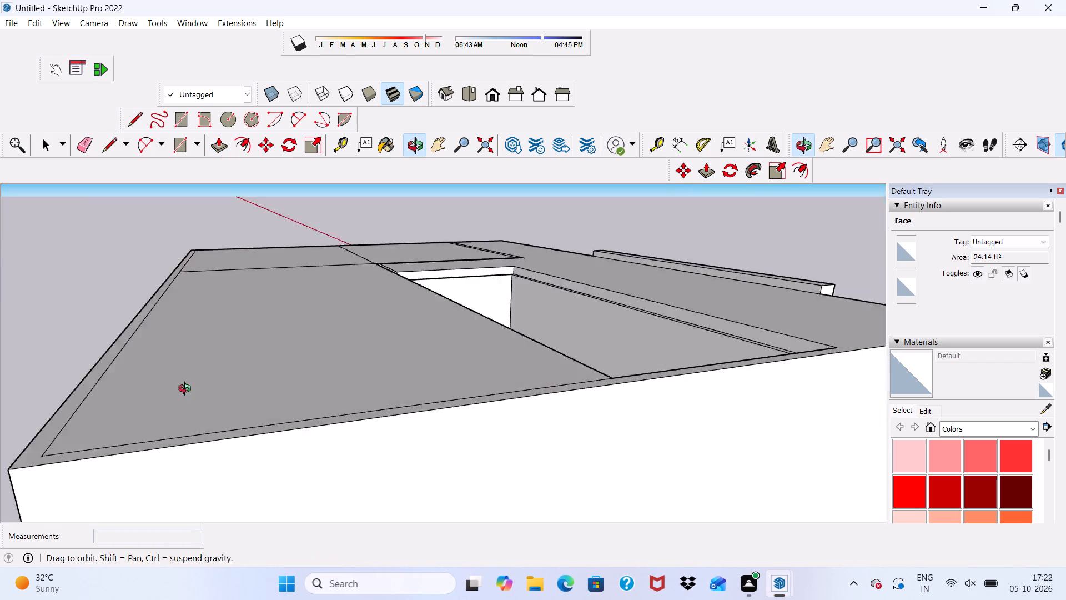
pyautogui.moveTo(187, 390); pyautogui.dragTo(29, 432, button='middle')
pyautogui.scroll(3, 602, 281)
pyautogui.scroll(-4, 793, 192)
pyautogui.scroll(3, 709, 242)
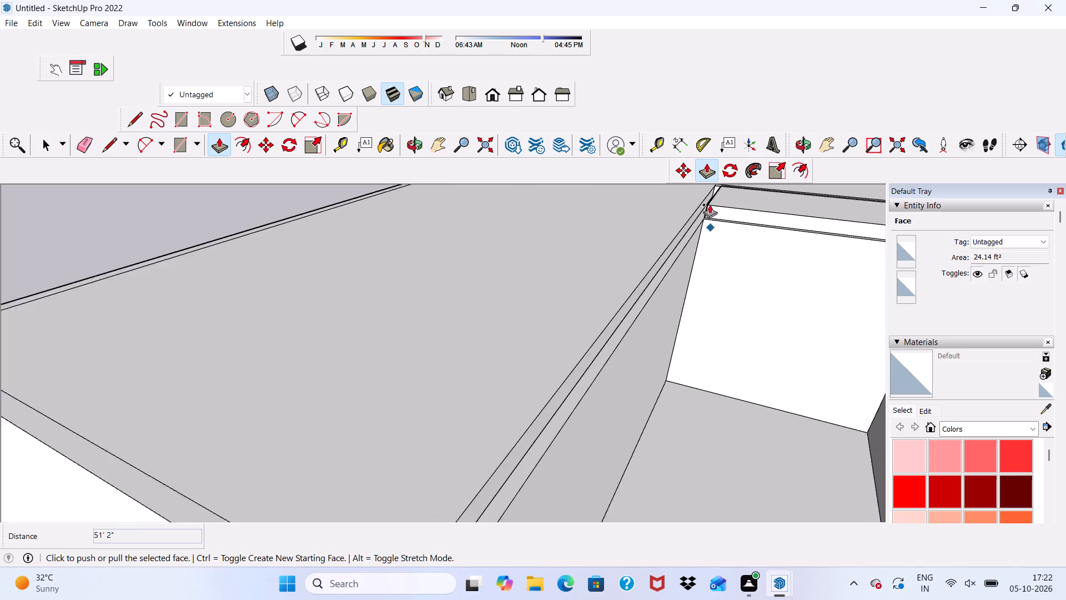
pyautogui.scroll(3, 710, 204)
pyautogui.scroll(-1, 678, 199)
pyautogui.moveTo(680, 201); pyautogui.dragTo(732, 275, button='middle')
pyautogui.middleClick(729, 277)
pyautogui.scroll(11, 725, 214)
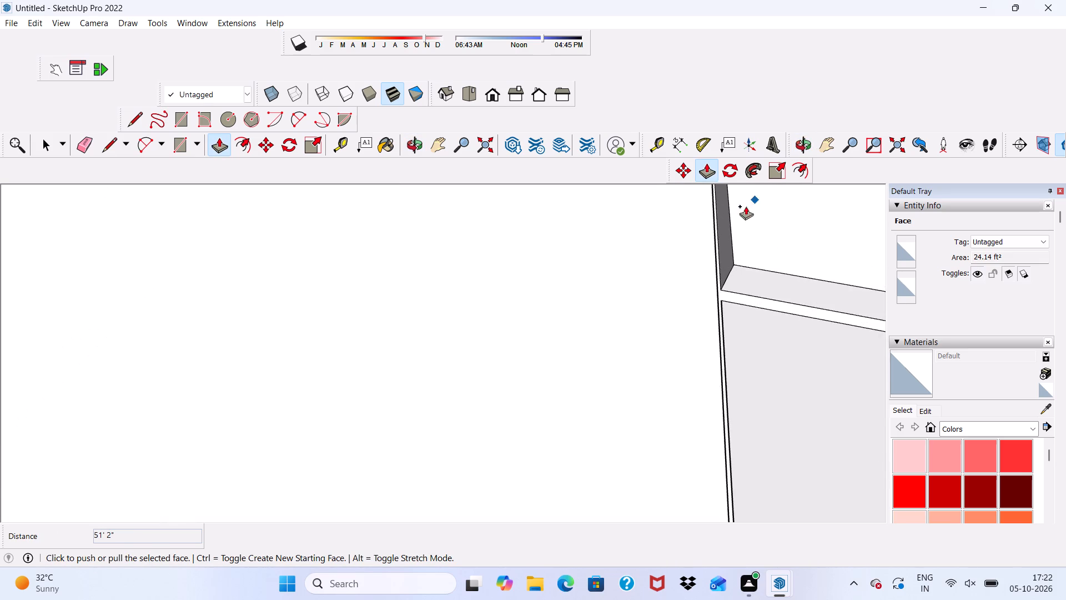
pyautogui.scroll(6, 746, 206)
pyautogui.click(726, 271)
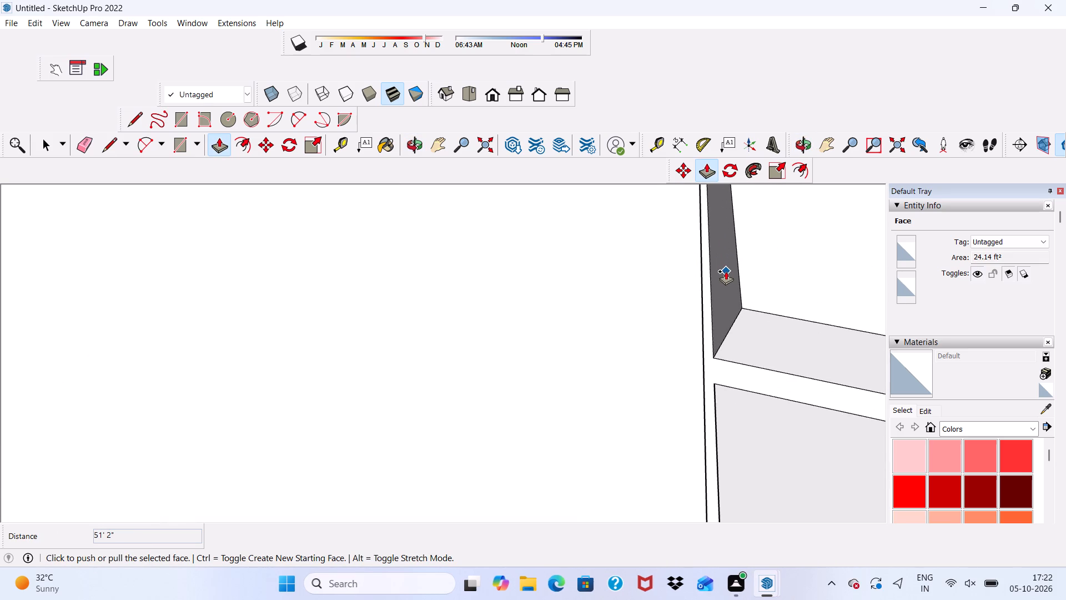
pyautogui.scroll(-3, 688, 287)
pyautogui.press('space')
# Push/Pull the small end face of the remaining roof opening 50' 3 3/16" across the gap to the far outer wall.
pyautogui.scroll(2, 739, 256)
pyautogui.scroll(-3, 683, 289)
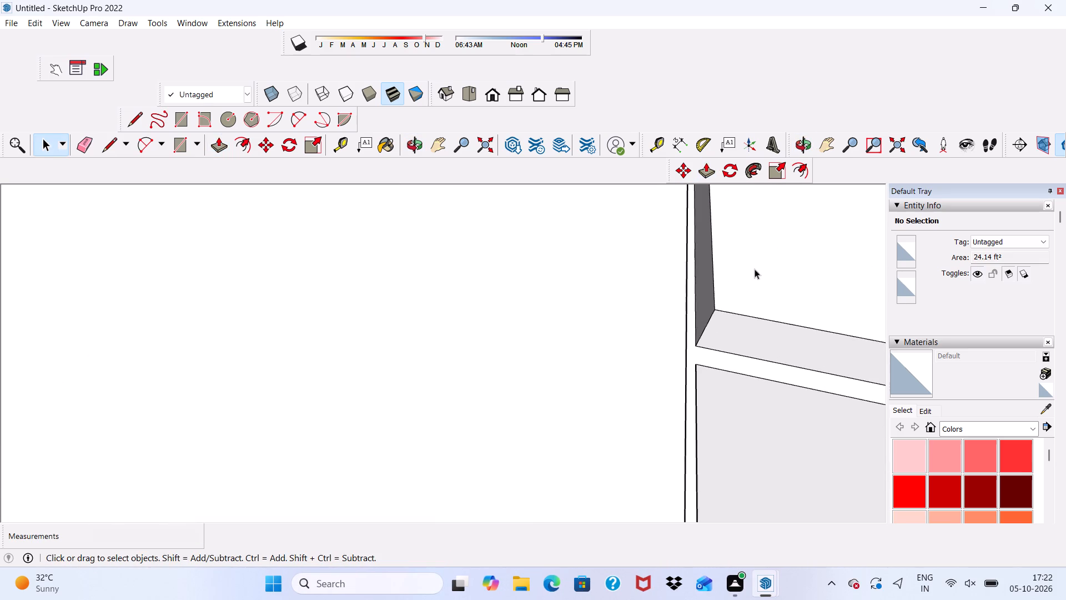
pyautogui.moveTo(758, 269); pyautogui.dragTo(751, 276, button='middle')
pyautogui.scroll(7, 755, 282)
pyautogui.scroll(-6, 662, 262)
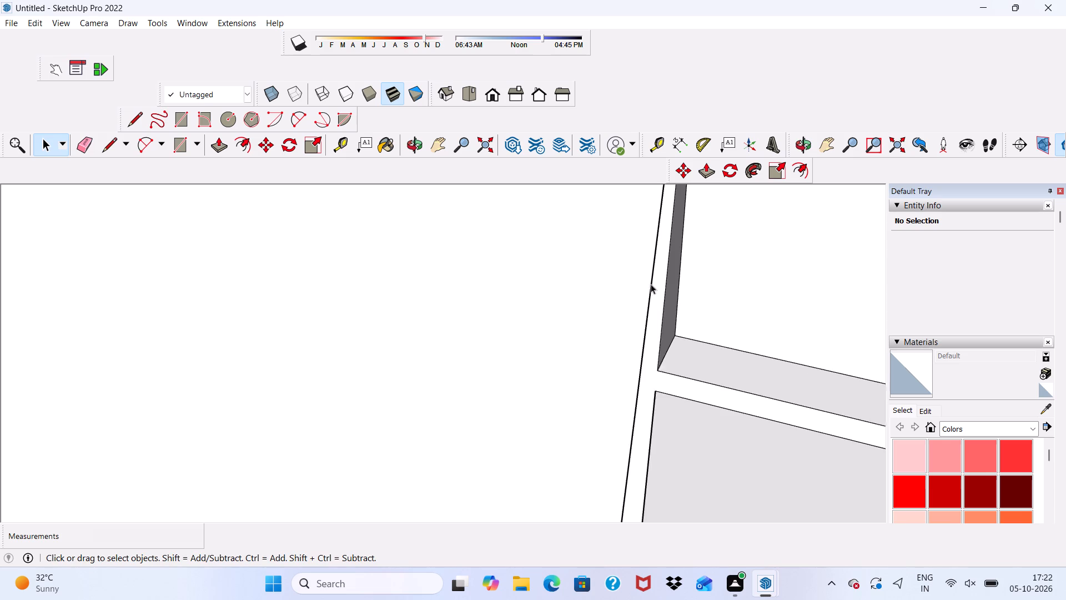
pyautogui.scroll(-1, 651, 284)
pyautogui.scroll(3, 651, 284)
pyautogui.scroll(-1, 651, 284)
pyautogui.scroll(4, 710, 195)
pyautogui.scroll(-4, 684, 196)
pyautogui.scroll(-4, 644, 284)
pyautogui.scroll(9, 718, 193)
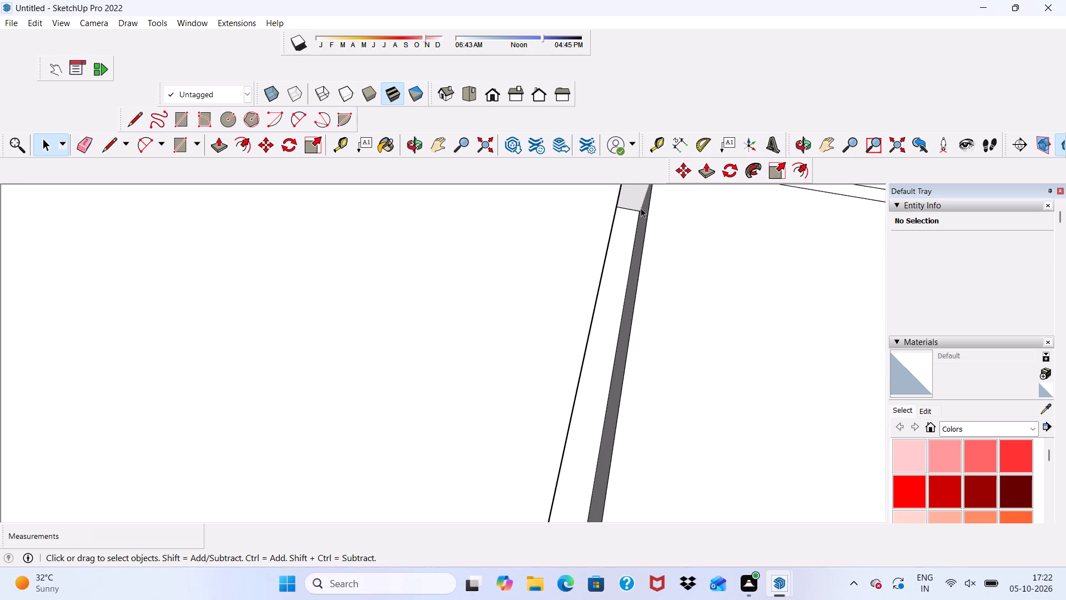
pyautogui.scroll(1, 641, 208)
pyautogui.click(638, 190)
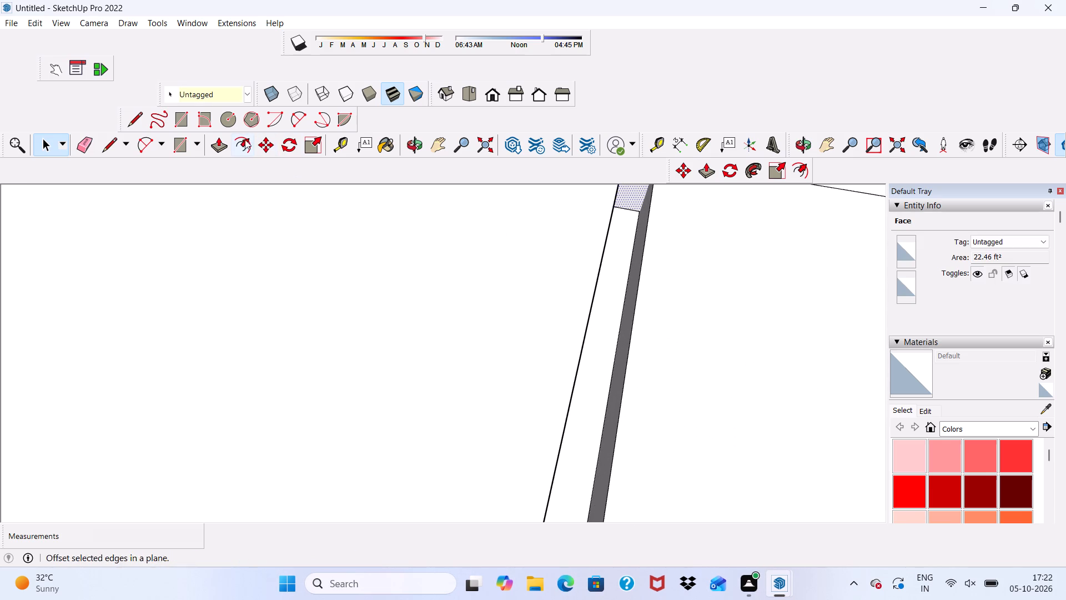
pyautogui.click(213, 146)
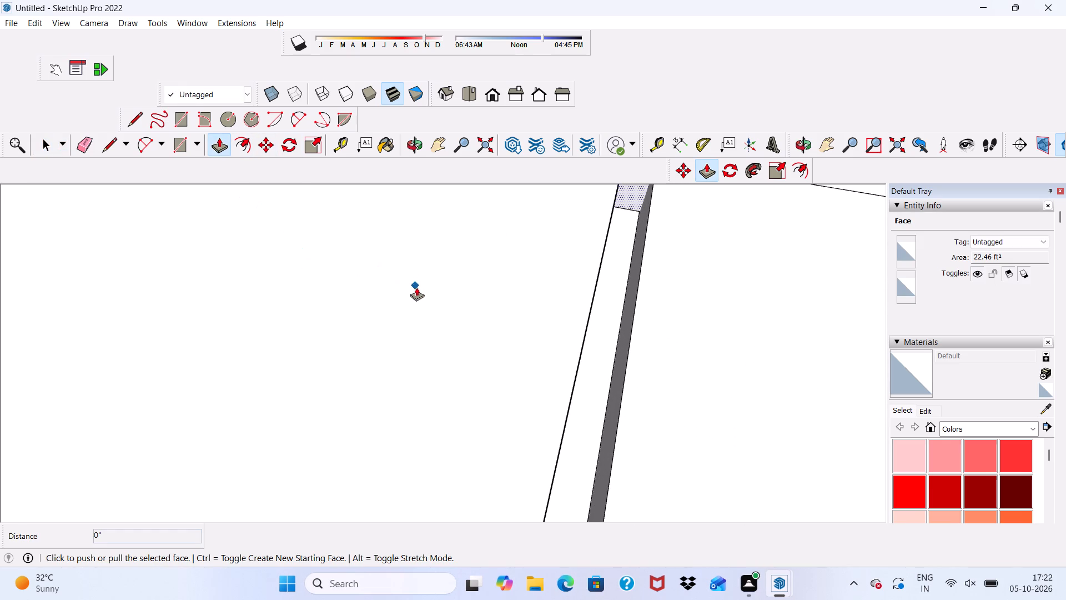
pyautogui.keyDown('ctrl'); pyautogui.scroll(2, 661, 221); pyautogui.keyUp('ctrl')
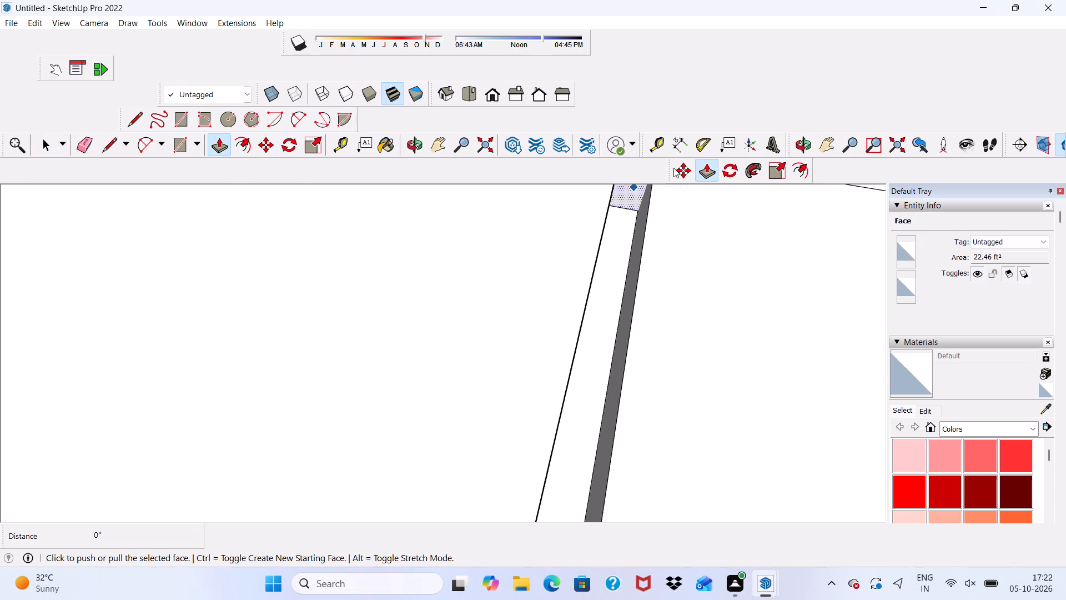
pyautogui.scroll(2, 658, 173)
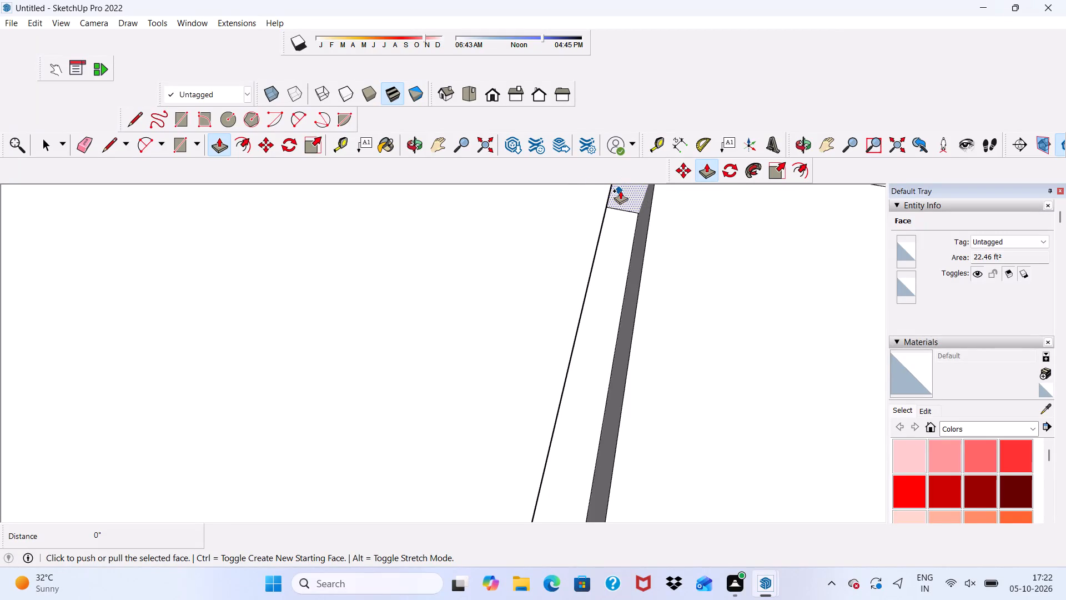
pyautogui.click(622, 191)
pyautogui.scroll(-8, 572, 222)
pyautogui.scroll(1, 596, 259)
pyautogui.scroll(-6, 612, 264)
pyautogui.scroll(1, 640, 283)
pyautogui.scroll(-1, 638, 291)
pyautogui.scroll(1, 635, 302)
pyautogui.scroll(-2, 633, 308)
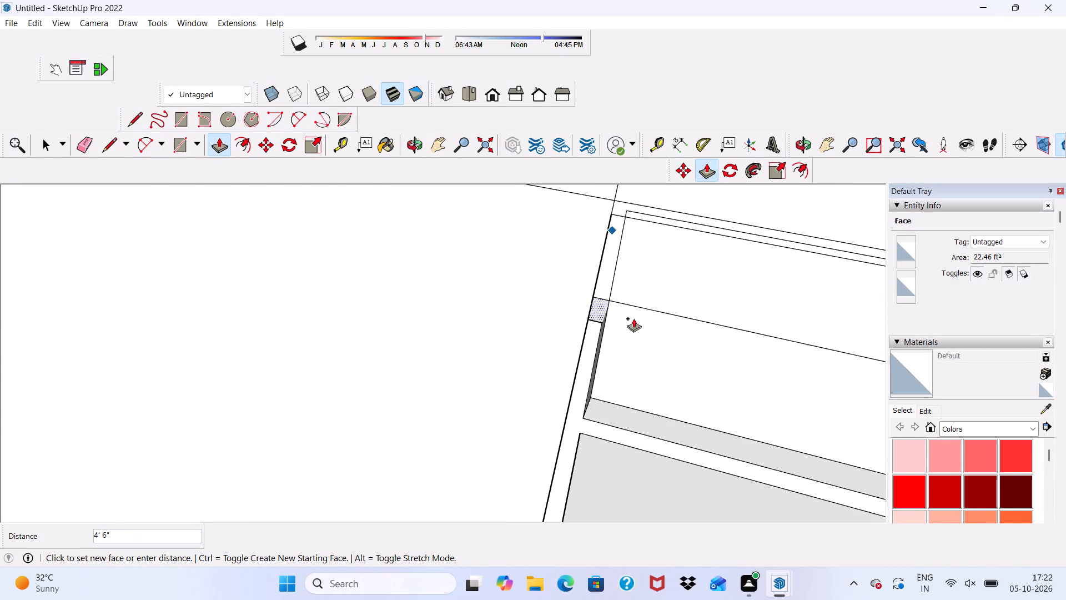
pyautogui.scroll(-5, 633, 318)
pyautogui.scroll(1, 613, 373)
pyautogui.scroll(-8, 613, 373)
pyautogui.scroll(1, 597, 443)
pyautogui.scroll(-3, 599, 433)
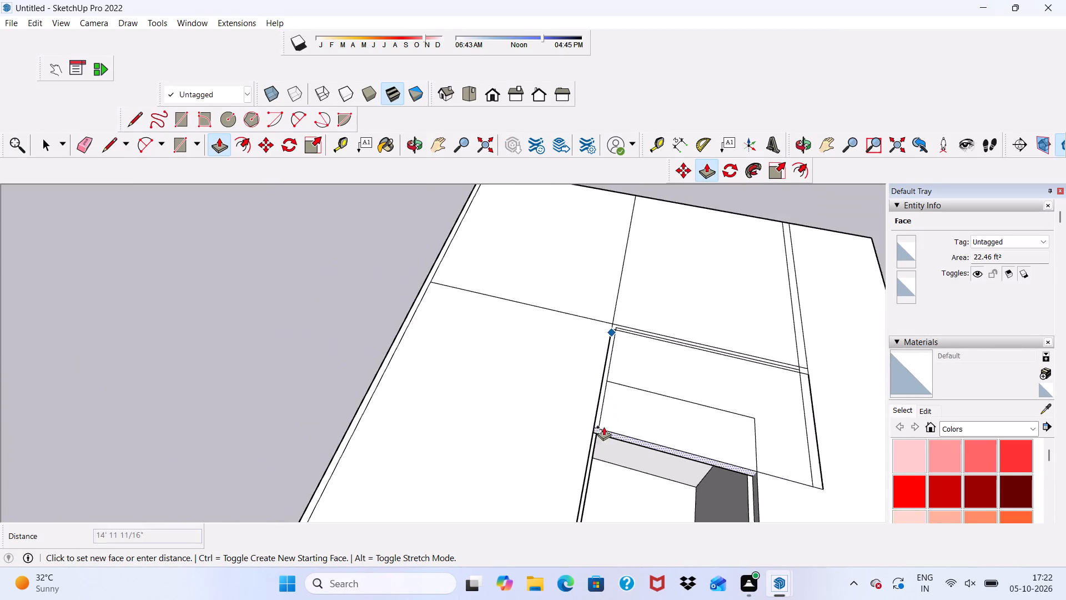
pyautogui.scroll(-4, 604, 427)
pyautogui.moveTo(601, 416); pyautogui.dragTo(600, 281, button='middle')
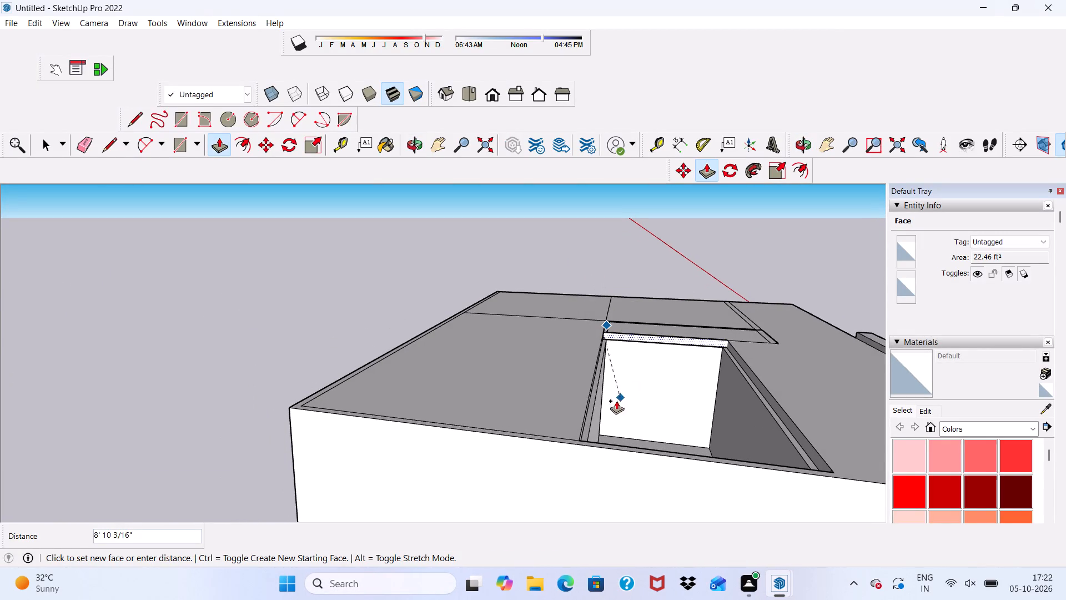
pyautogui.scroll(6, 587, 420)
pyautogui.click(595, 451)
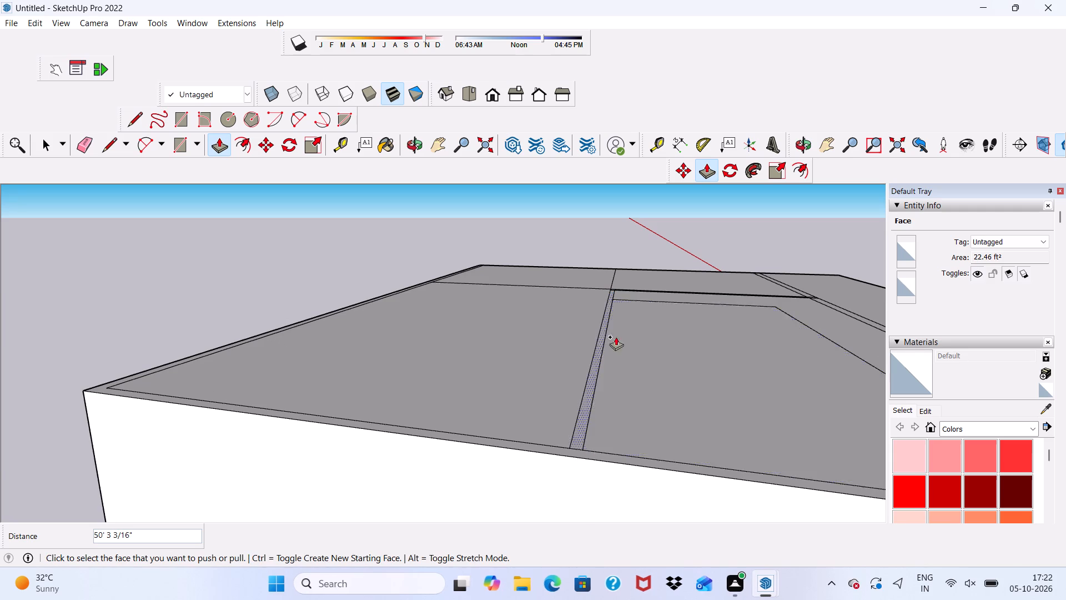
# Erase the leftover seam lines and inner rectangular outline from the roof's top surface.
pyautogui.scroll(1, 653, 313)
pyautogui.scroll(-3, 638, 321)
pyautogui.moveTo(636, 323); pyautogui.dragTo(418, 340, button='middle')
pyautogui.scroll(3, 434, 323)
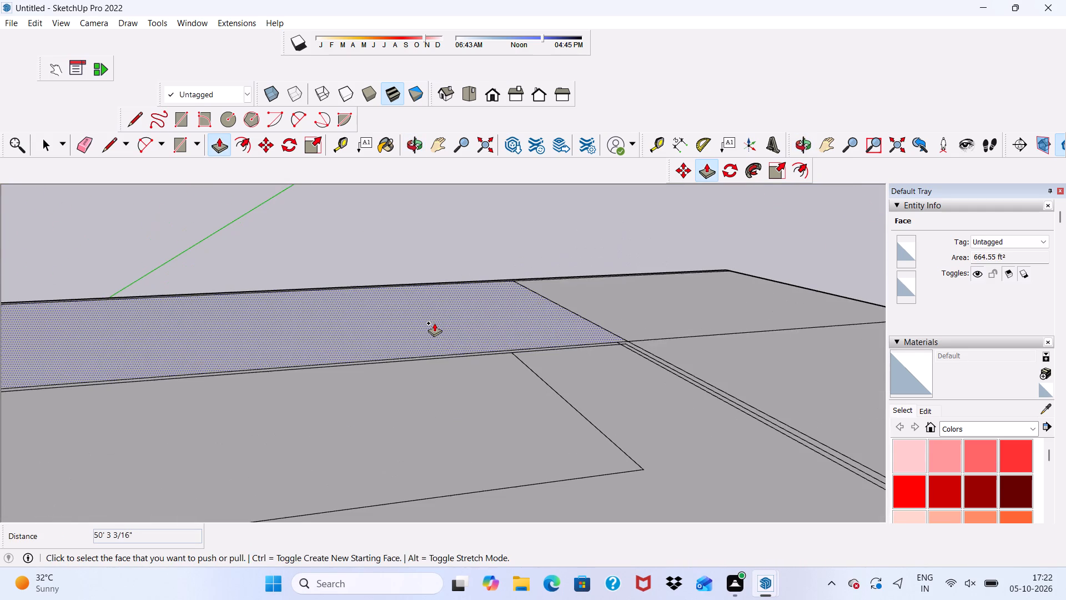
pyautogui.press('space')
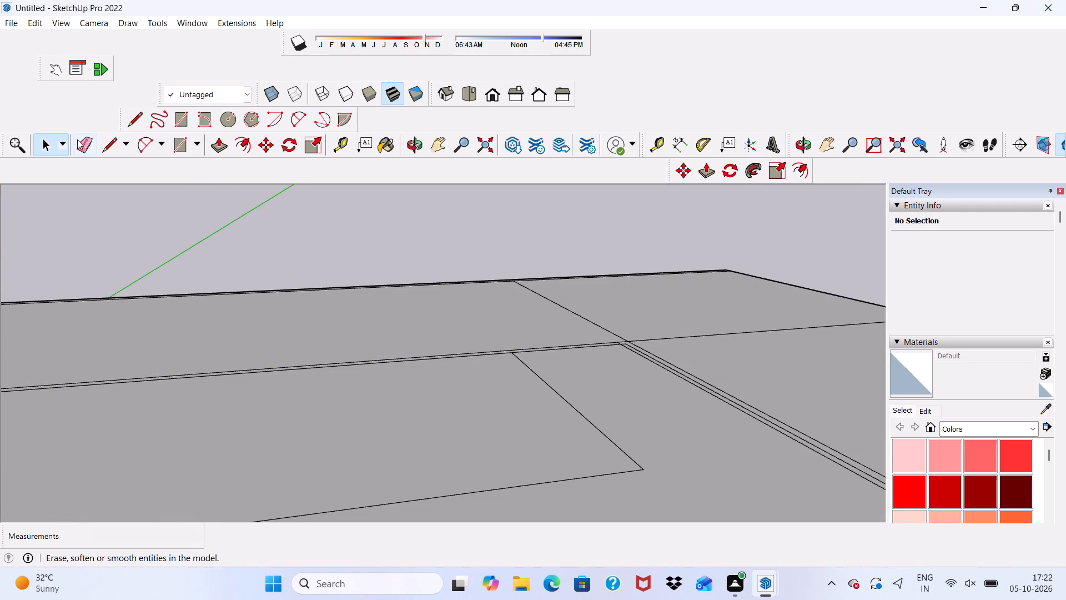
pyautogui.click(77, 139)
pyautogui.moveTo(132, 341); pyautogui.dragTo(180, 437)
pyautogui.scroll(1, 247, 400)
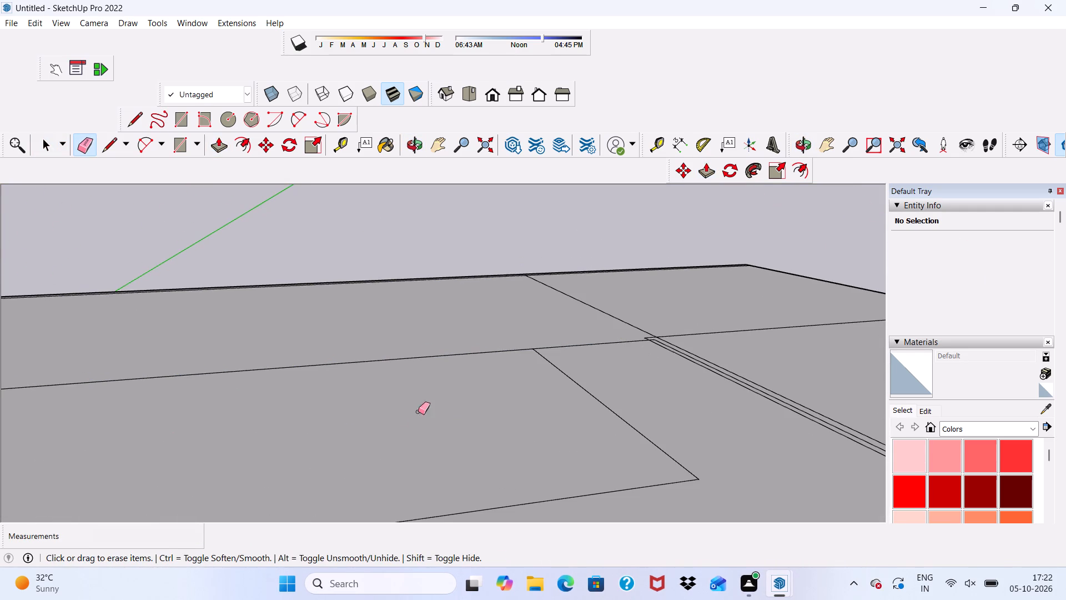
pyautogui.moveTo(479, 369); pyautogui.dragTo(734, 322)
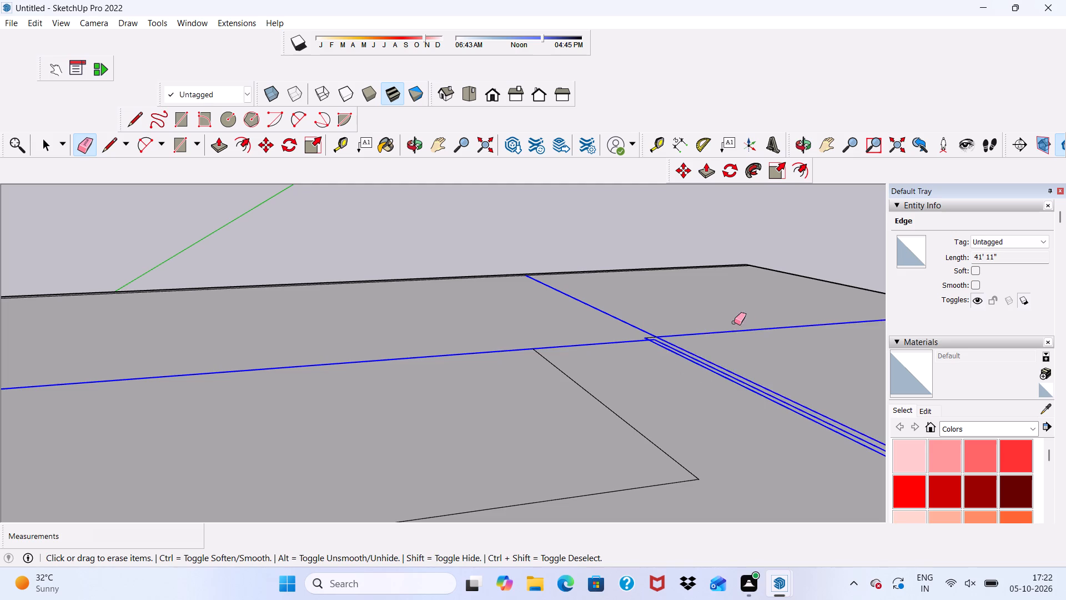
pyautogui.moveTo(734, 322); pyautogui.dragTo(724, 326)
pyautogui.scroll(-4, 538, 306)
pyautogui.moveTo(617, 318); pyautogui.dragTo(564, 382)
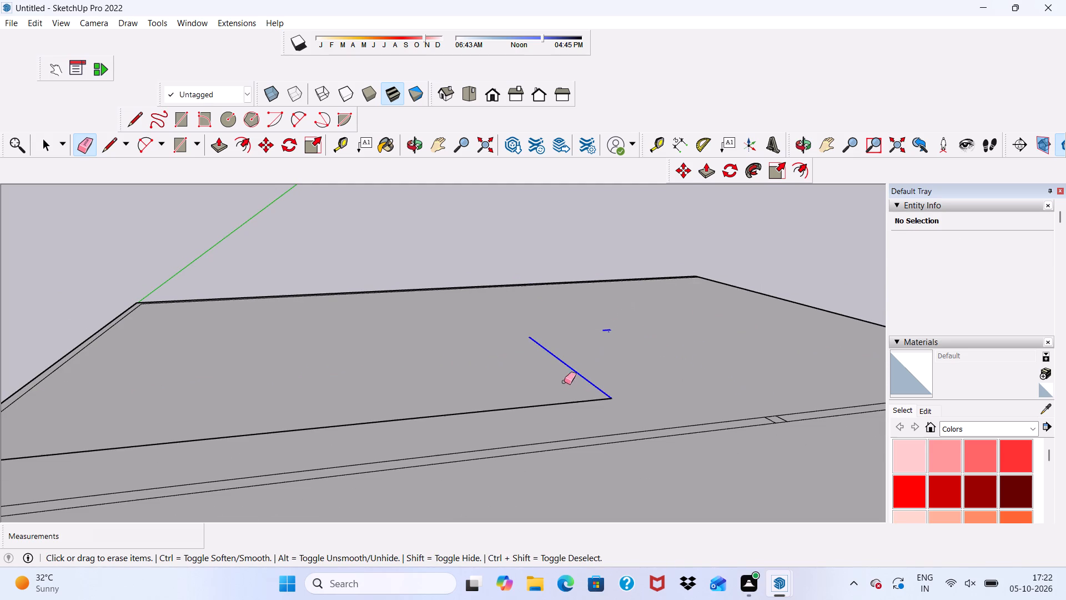
pyautogui.moveTo(564, 382); pyautogui.dragTo(410, 421)
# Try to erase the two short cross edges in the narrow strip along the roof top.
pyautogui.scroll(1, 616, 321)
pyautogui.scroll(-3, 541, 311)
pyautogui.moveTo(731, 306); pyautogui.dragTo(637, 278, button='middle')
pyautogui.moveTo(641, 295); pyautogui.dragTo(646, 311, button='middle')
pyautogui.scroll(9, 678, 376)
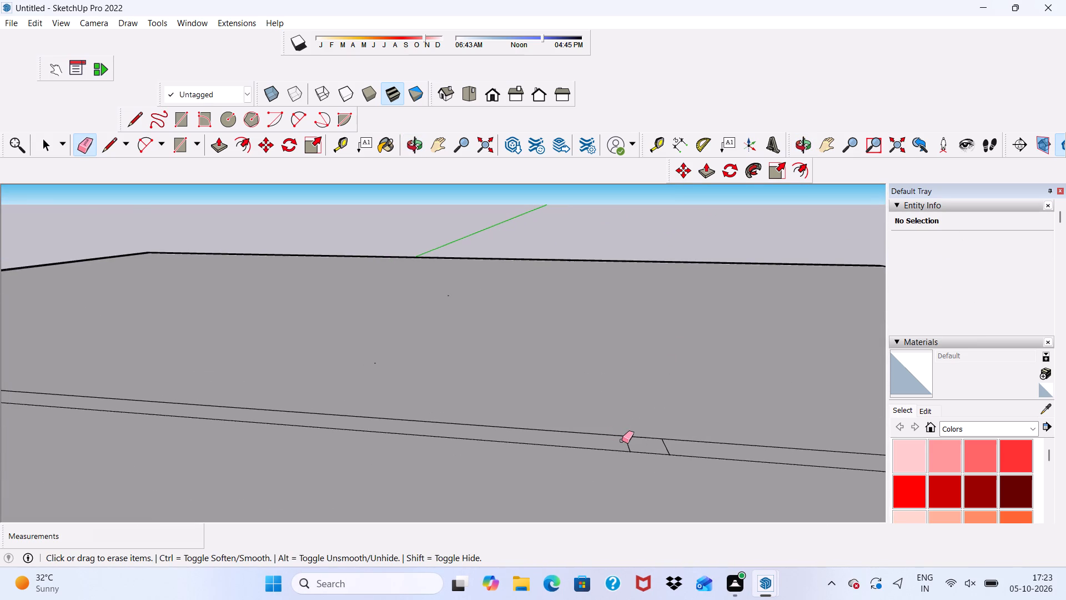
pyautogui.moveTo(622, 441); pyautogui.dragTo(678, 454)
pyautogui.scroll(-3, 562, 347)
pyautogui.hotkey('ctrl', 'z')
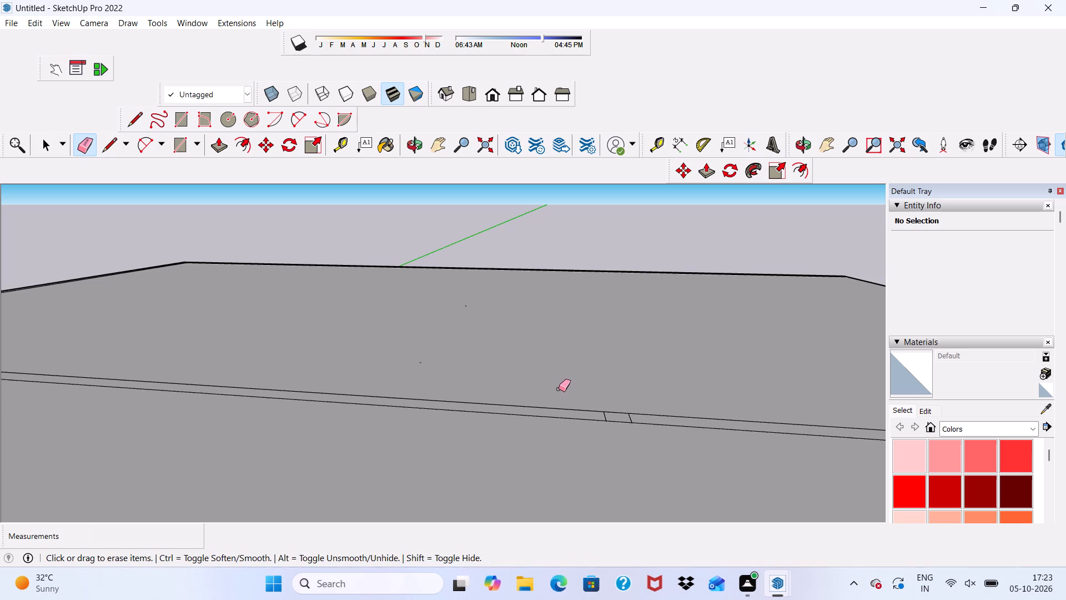
# Erase the two short cross edges between the parallel border lines on the roof top.
pyautogui.scroll(-2, 592, 367)
pyautogui.scroll(6, 621, 404)
pyautogui.click(622, 408)
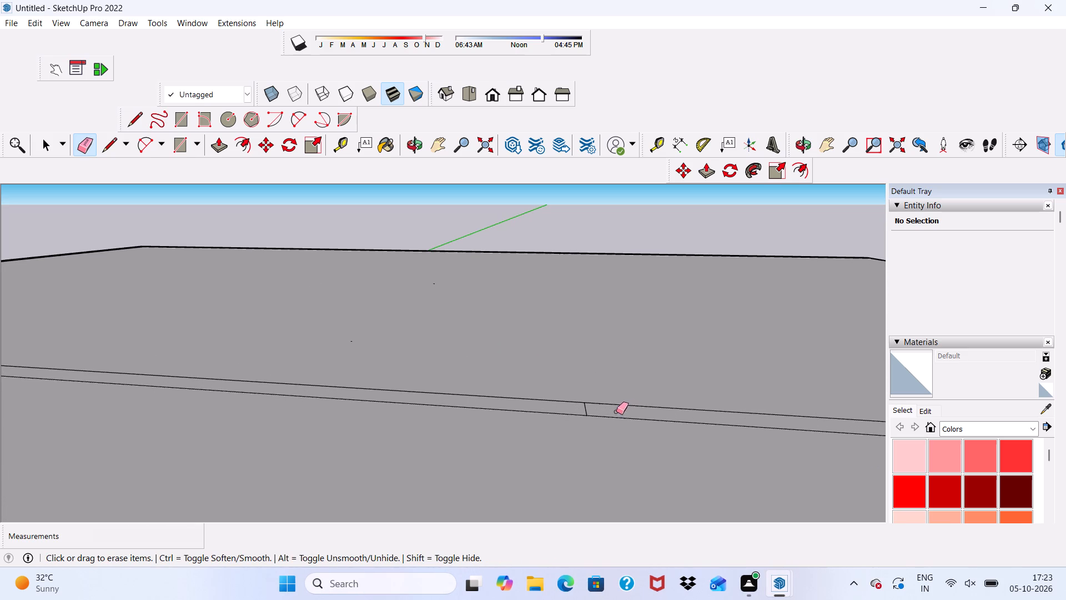
pyautogui.moveTo(580, 406); pyautogui.dragTo(589, 409)
pyautogui.scroll(1, 432, 348)
pyautogui.scroll(-3, 426, 350)
pyautogui.press('space')
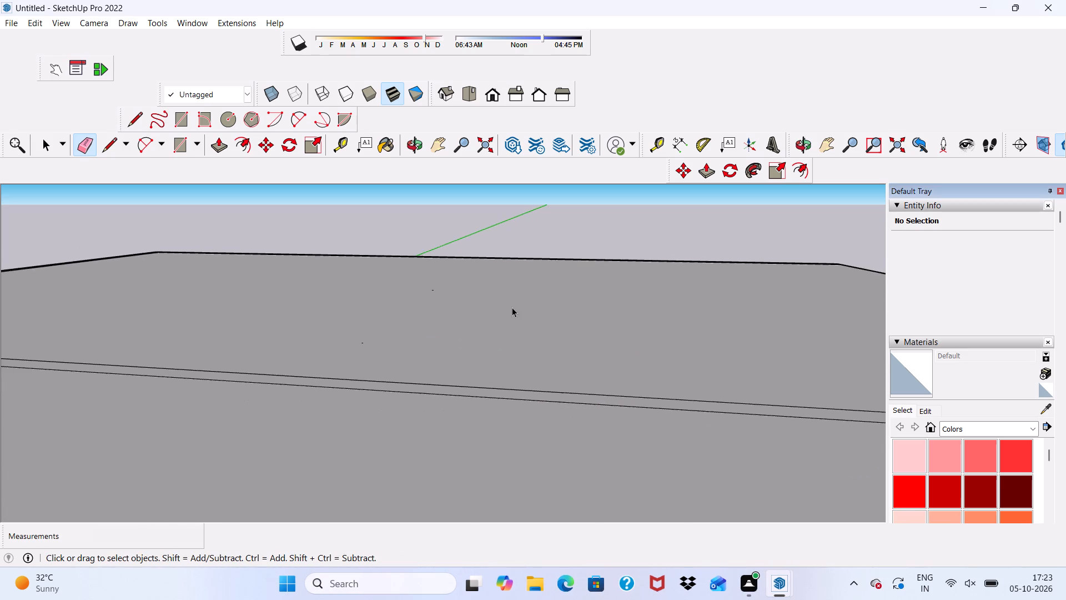
# Erase the parallel seam lines on the ceiling underside of the upper room behind the projecting front frame.
pyautogui.scroll(-12, 531, 190)
pyautogui.moveTo(456, 359); pyautogui.dragTo(409, 289, button='middle')
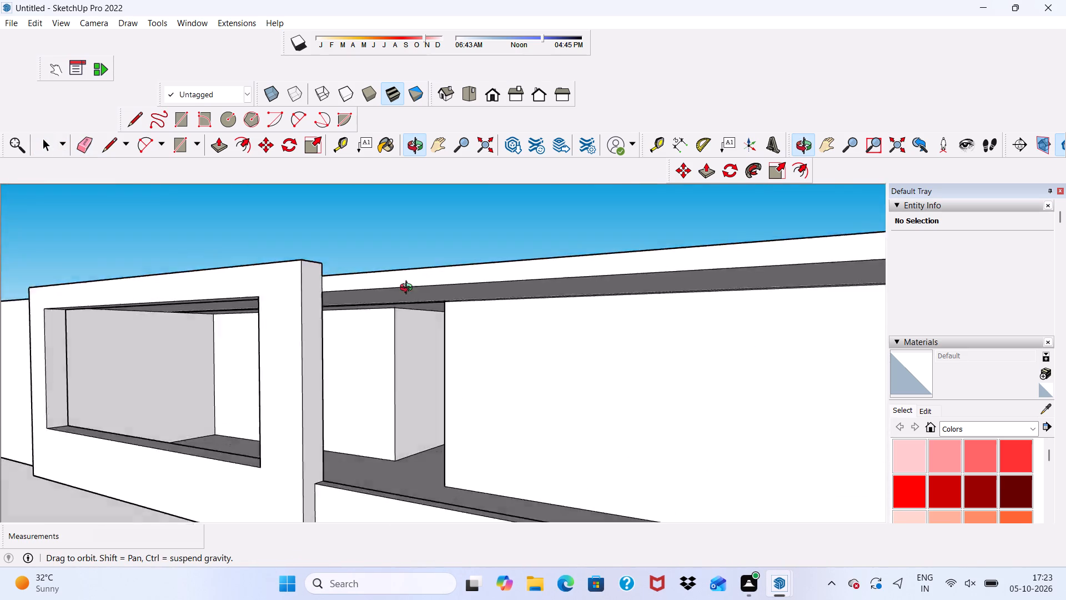
pyautogui.moveTo(409, 289); pyautogui.dragTo(503, 261, button='middle')
pyautogui.scroll(4, 200, 304)
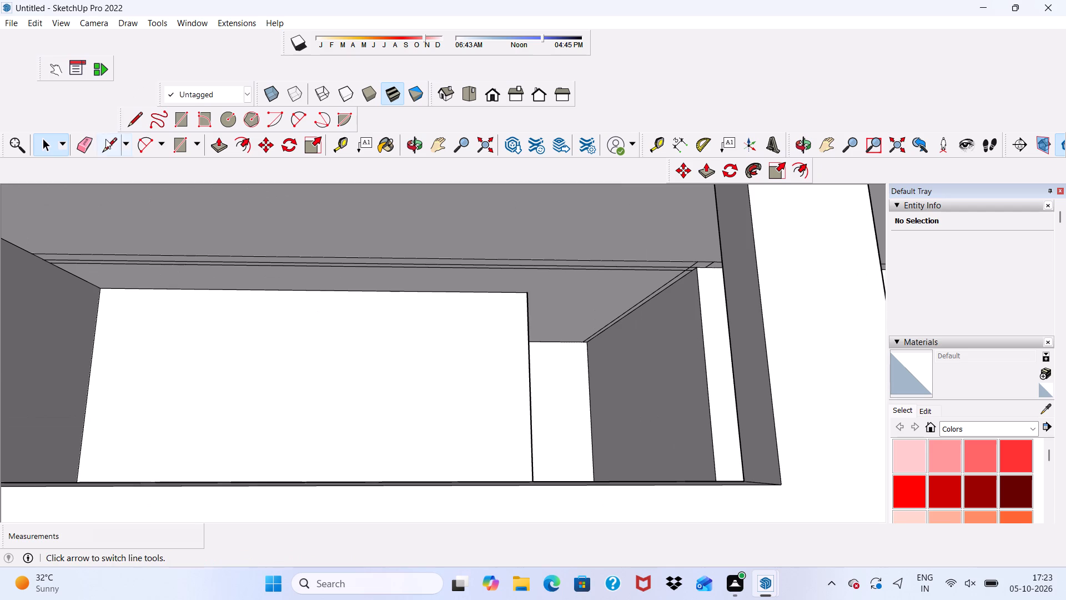
pyautogui.click(89, 142)
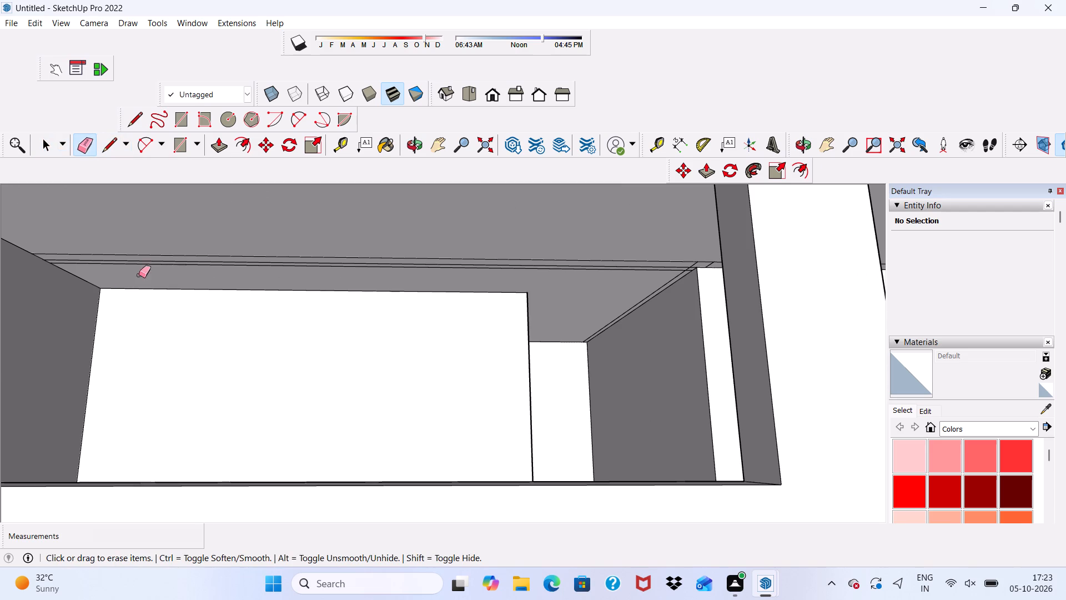
pyautogui.moveTo(144, 255); pyautogui.dragTo(142, 273)
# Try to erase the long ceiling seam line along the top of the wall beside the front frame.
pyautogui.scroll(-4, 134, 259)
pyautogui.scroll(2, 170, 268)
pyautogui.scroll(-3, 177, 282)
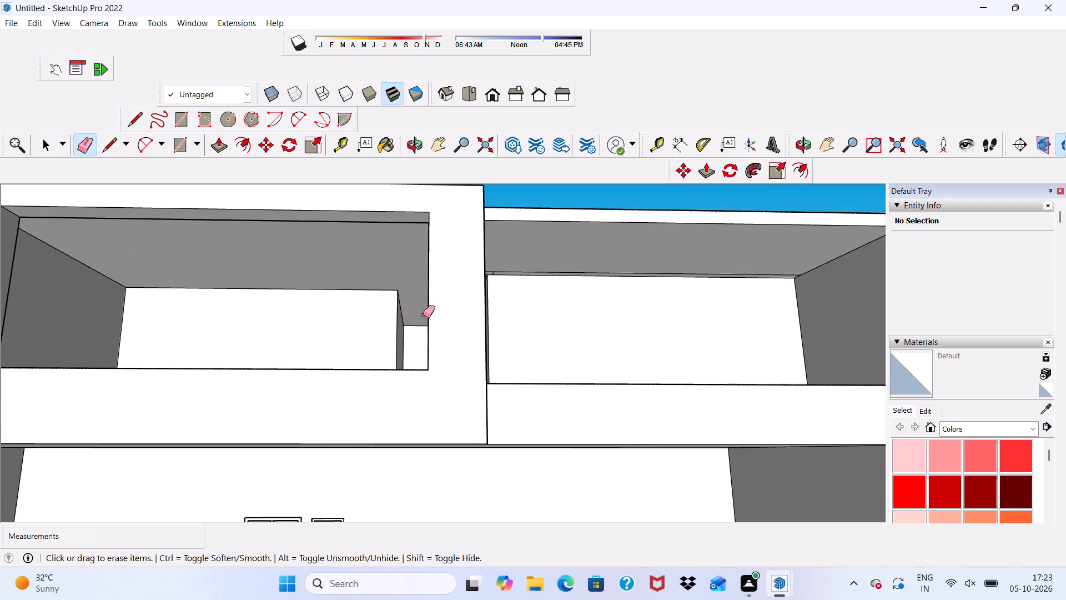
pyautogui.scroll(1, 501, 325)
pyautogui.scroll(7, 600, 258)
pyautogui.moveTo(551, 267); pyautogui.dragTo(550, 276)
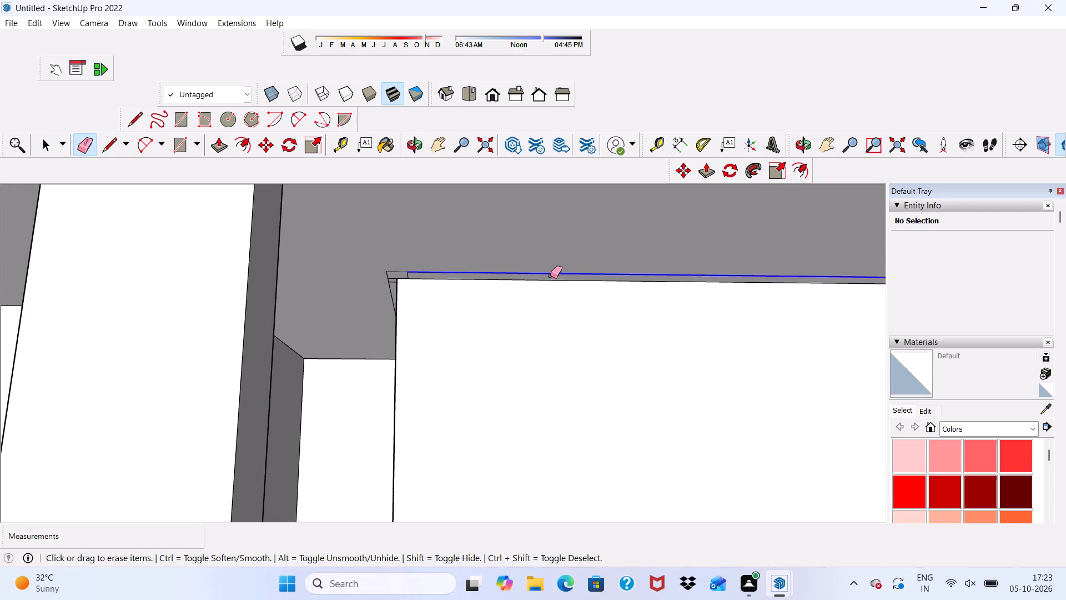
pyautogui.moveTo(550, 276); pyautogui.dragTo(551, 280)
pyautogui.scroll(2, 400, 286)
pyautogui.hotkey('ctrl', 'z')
# Erase the long ceiling seam line above the wall beside the front frame and the short edge at its corner end.
pyautogui.scroll(2, 485, 257)
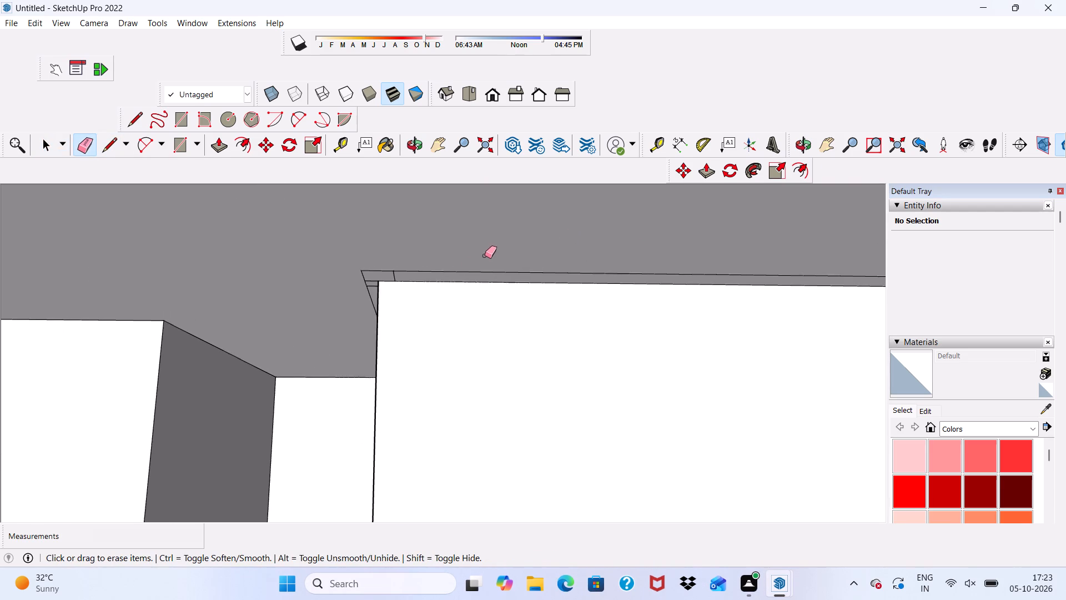
pyautogui.scroll(2, 440, 283)
pyautogui.click(440, 267)
pyautogui.click(434, 270)
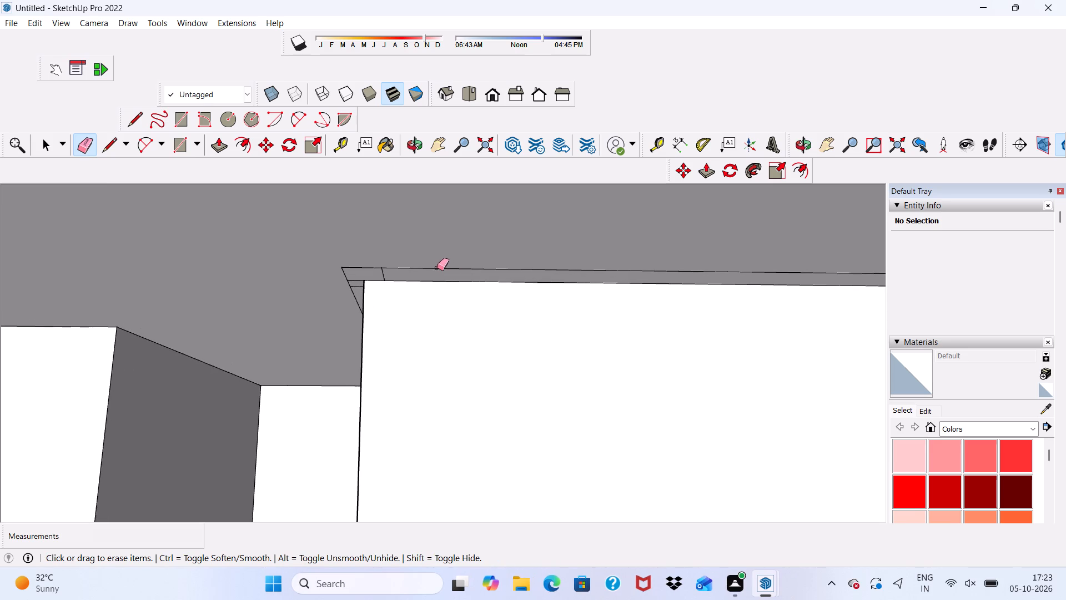
pyautogui.click(437, 268)
pyautogui.scroll(2, 402, 275)
pyautogui.moveTo(363, 263); pyautogui.dragTo(372, 260)
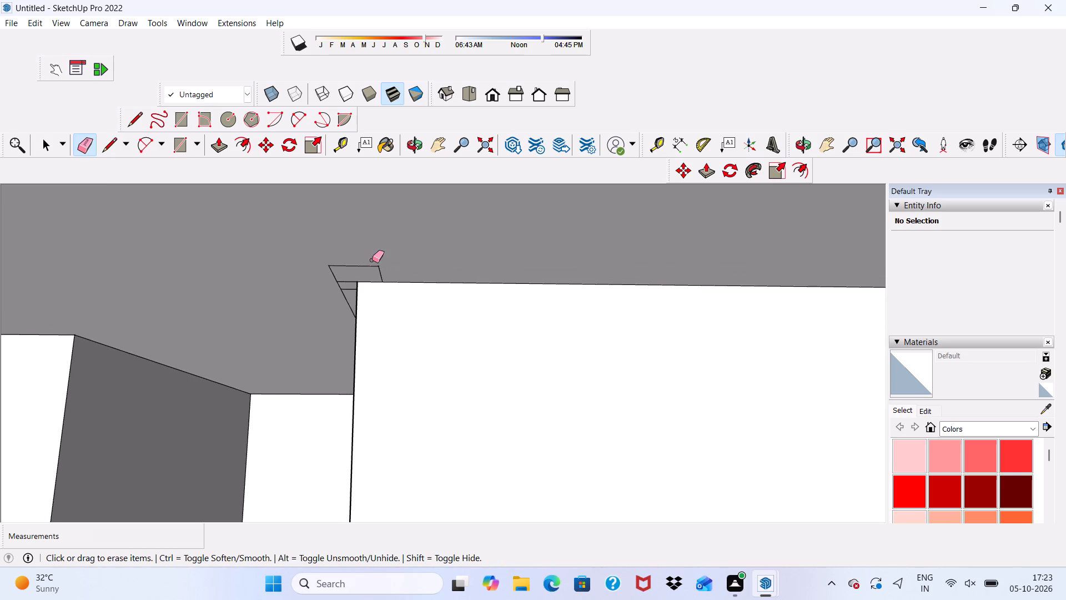
pyautogui.moveTo(372, 260); pyautogui.dragTo(377, 270)
# Erase the remaining stub edges and narrow strip lines on the ceiling around the inner wall corner.
pyautogui.scroll(2, 368, 272)
pyautogui.moveTo(325, 286); pyautogui.dragTo(404, 264, button='middle')
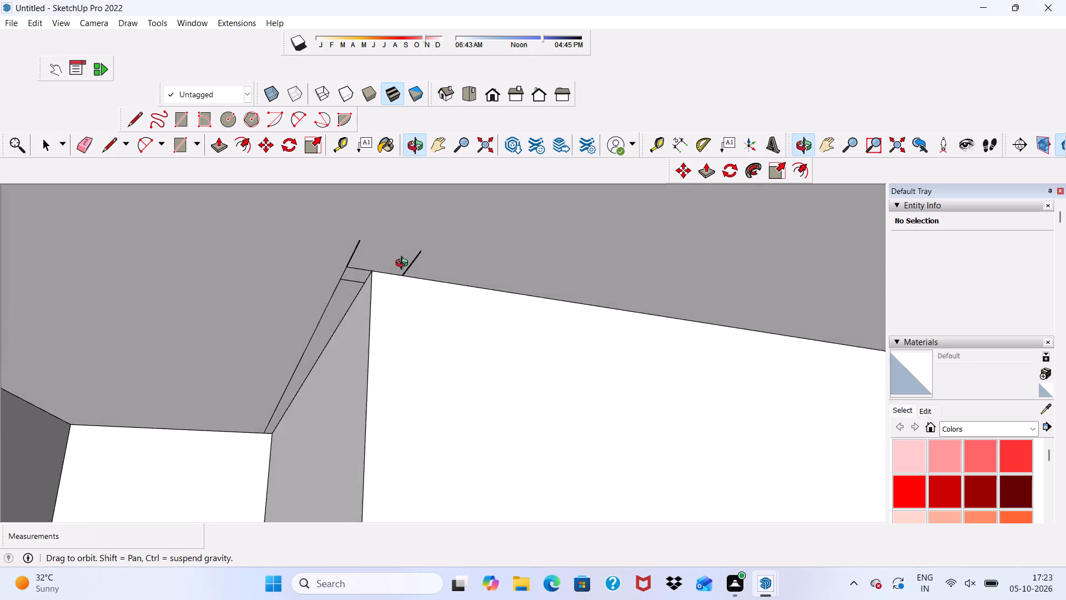
pyautogui.moveTo(404, 264); pyautogui.dragTo(415, 261, button='middle')
pyautogui.middleClick(416, 261)
pyautogui.scroll(2, 421, 259)
pyautogui.click(428, 254)
pyautogui.moveTo(355, 233); pyautogui.dragTo(345, 241)
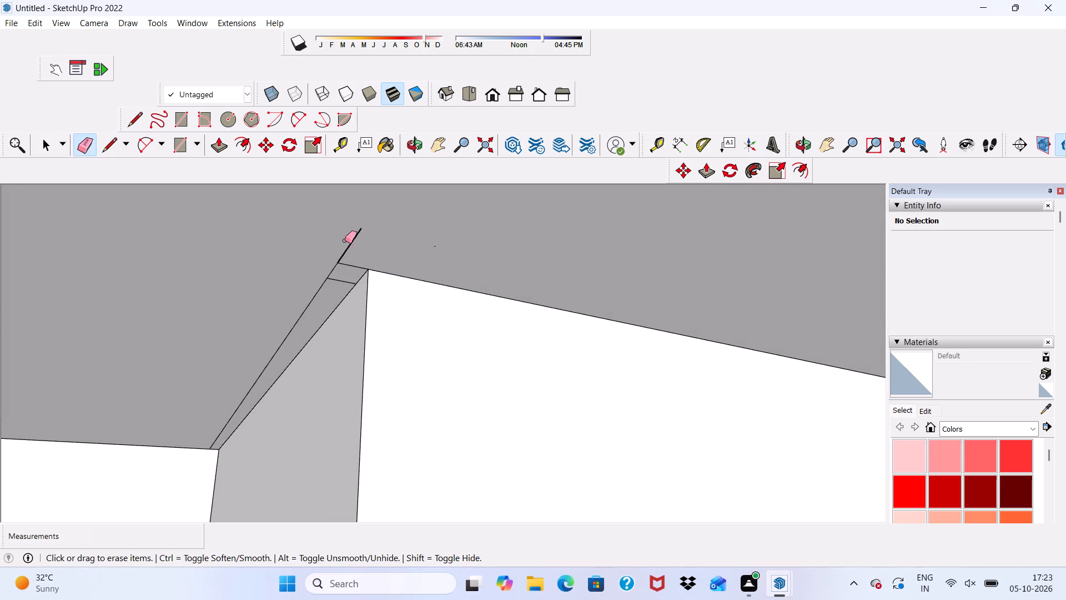
pyautogui.moveTo(345, 241); pyautogui.dragTo(318, 295)
pyautogui.scroll(-2, 320, 263)
pyautogui.scroll(3, 320, 263)
pyautogui.scroll(-5, 356, 242)
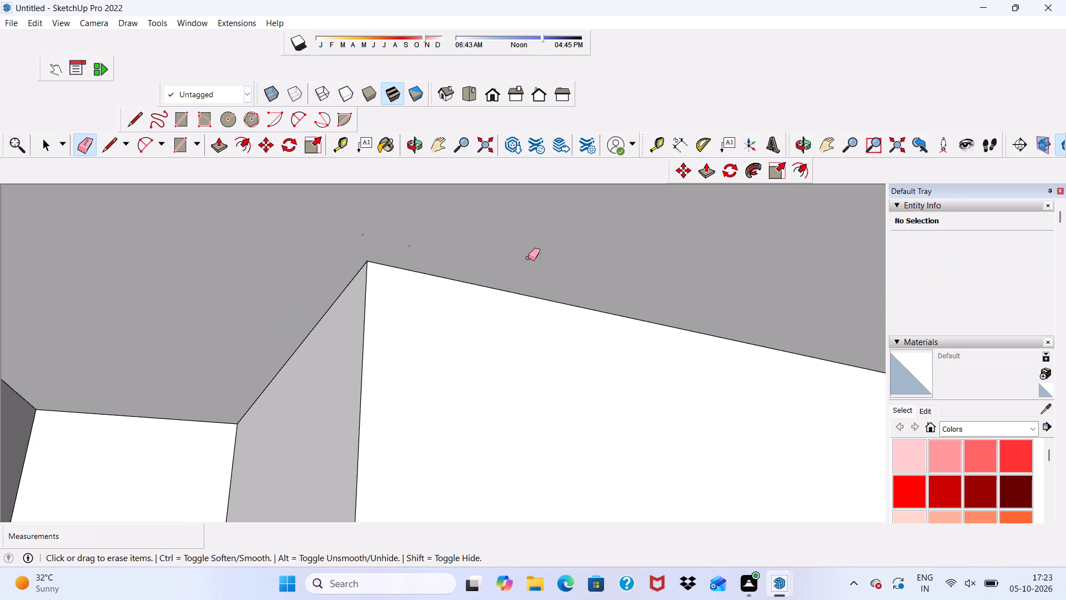
# Switch to the front view and look over the upper floor and roof slab.
pyautogui.press('space')
pyautogui.scroll(-3, 511, 114)
pyautogui.click(489, 84)
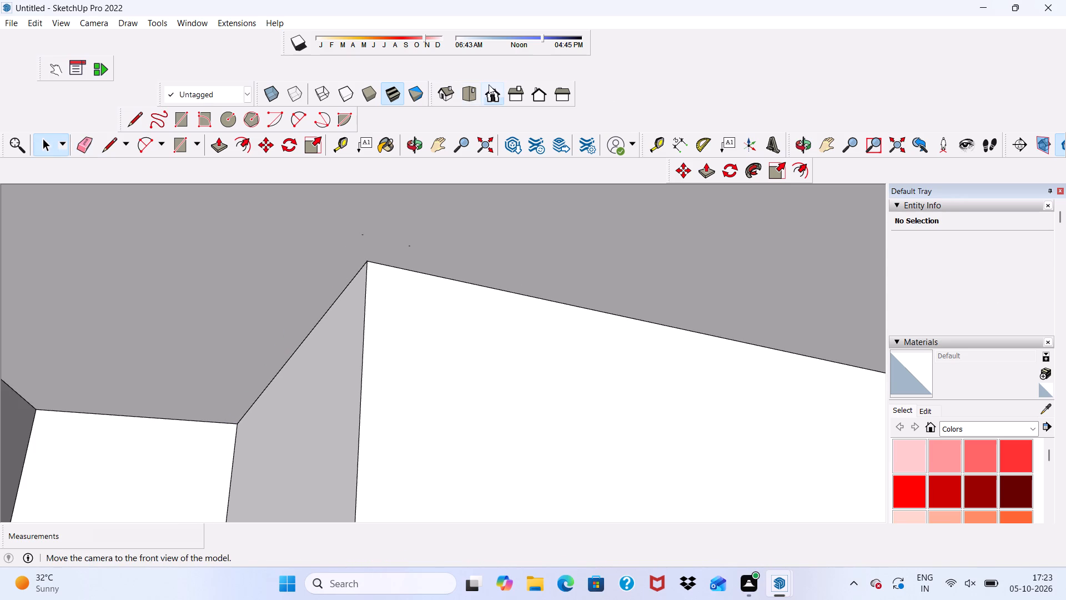
pyautogui.scroll(-8, 466, 132)
pyautogui.scroll(3, 462, 213)
pyautogui.scroll(-5, 457, 218)
pyautogui.scroll(1, 416, 318)
pyautogui.scroll(-1, 415, 325)
pyautogui.scroll(1, 414, 327)
pyautogui.scroll(-2, 414, 327)
pyautogui.scroll(1, 374, 320)
pyautogui.scroll(-8, 373, 321)
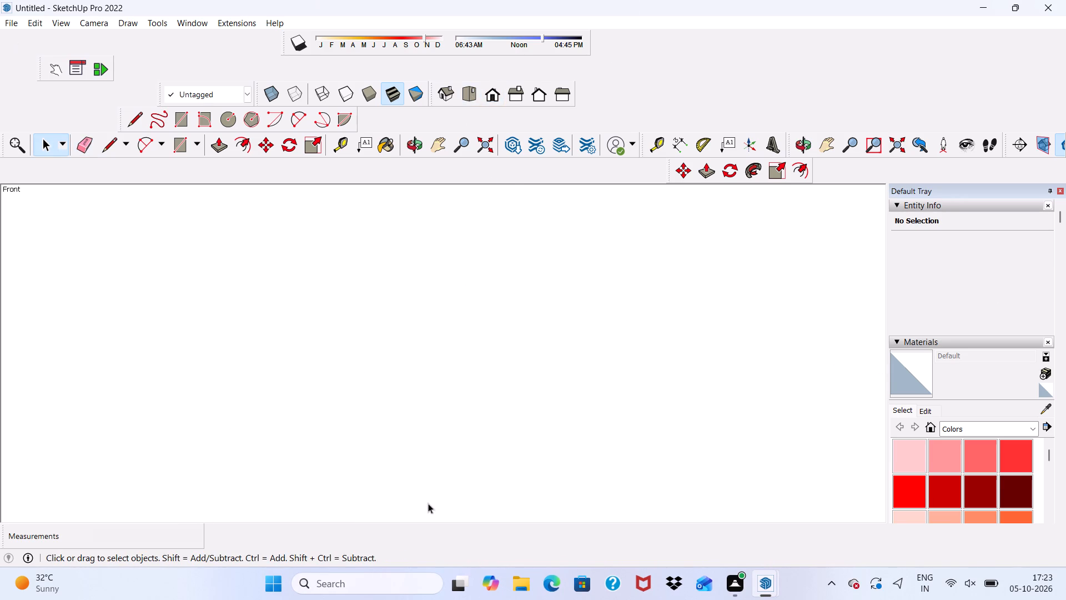
pyautogui.scroll(-1, 428, 503)
pyautogui.scroll(1, 536, 599)
pyautogui.scroll(-9, 1062, 552)
pyautogui.scroll(1, 964, 423)
pyautogui.scroll(-1, 892, 358)
pyautogui.scroll(1, 882, 376)
pyautogui.scroll(-8, 881, 386)
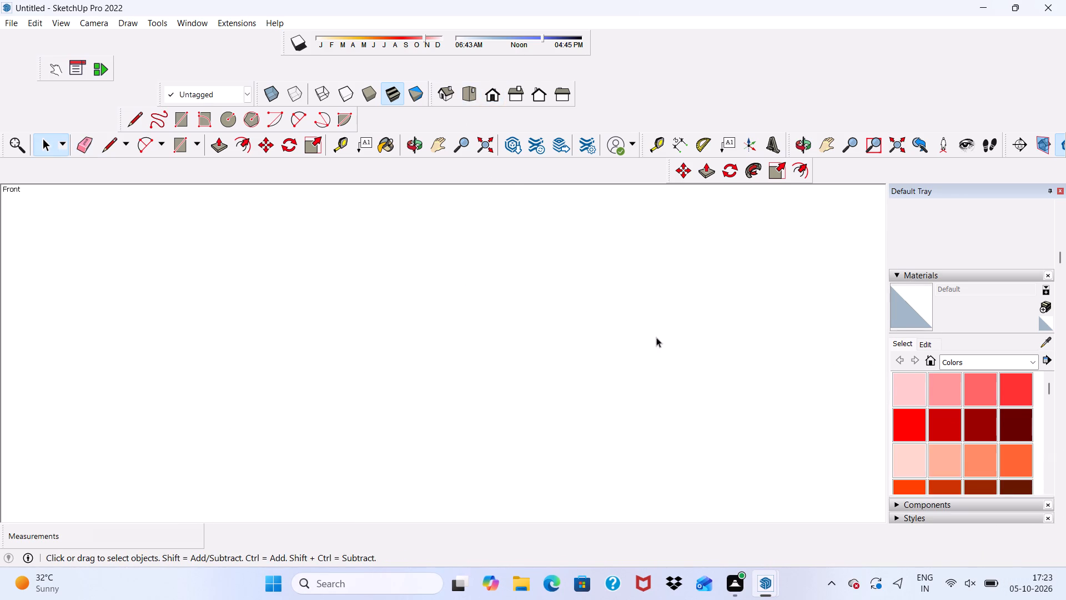
pyautogui.scroll(-20, 656, 337)
pyautogui.scroll(-1, 656, 337)
pyautogui.scroll(1, 550, 344)
pyautogui.scroll(-10, 547, 349)
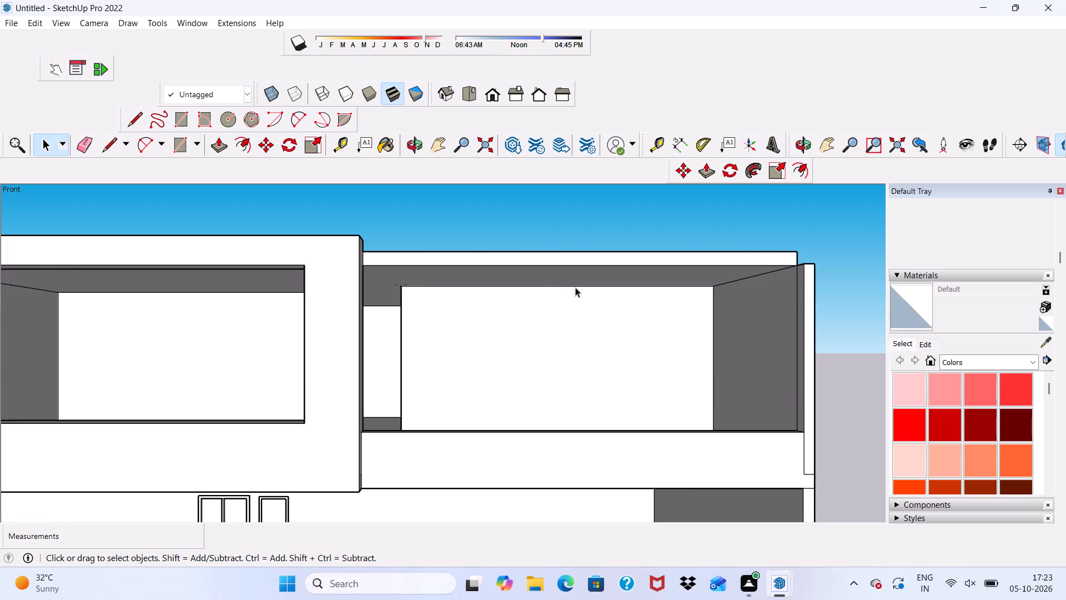
pyautogui.scroll(-3, 575, 287)
# Erase the two parallel seam lines running across the top of the roof slab.
pyautogui.moveTo(574, 267); pyautogui.dragTo(317, 334, button='middle')
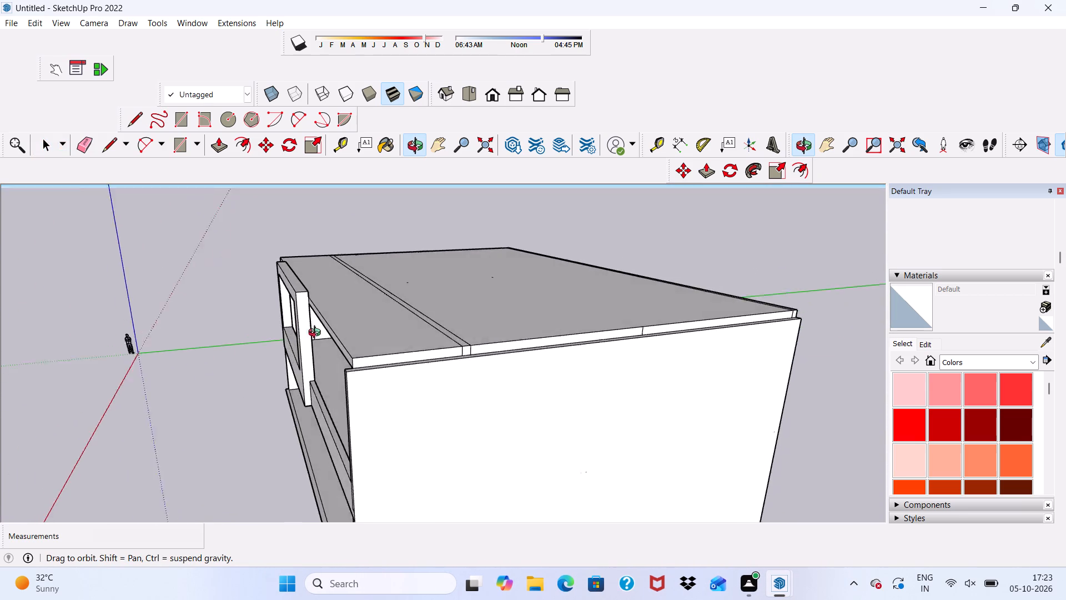
pyautogui.moveTo(317, 334); pyautogui.dragTo(325, 339, button='middle')
pyautogui.scroll(4, 426, 407)
pyautogui.scroll(5, 315, 268)
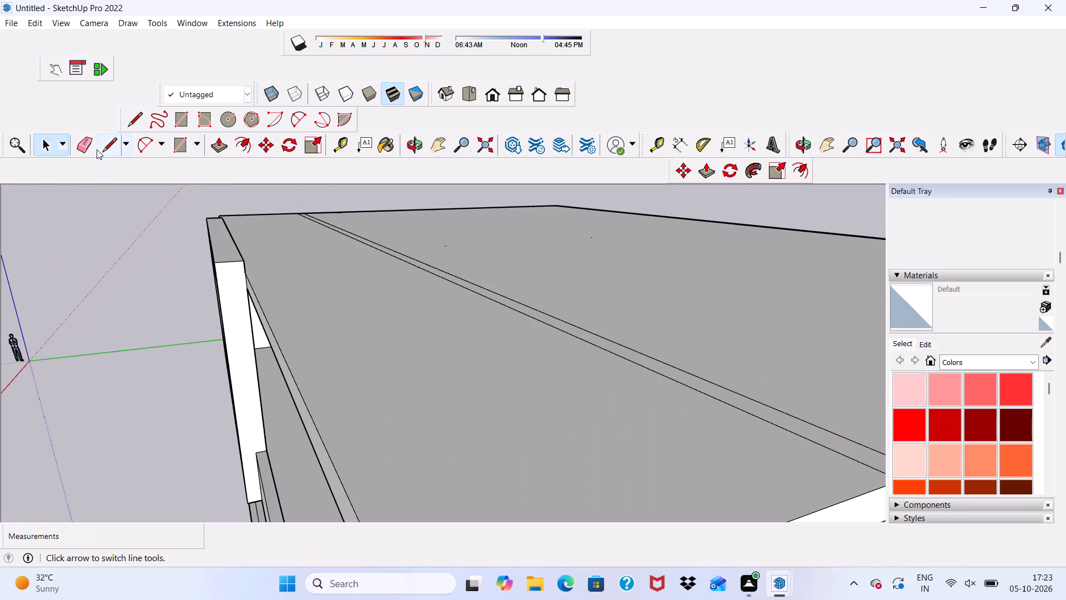
pyautogui.click(82, 142)
pyautogui.scroll(2, 354, 288)
pyautogui.moveTo(386, 267); pyautogui.dragTo(453, 253)
pyautogui.scroll(-4, 410, 253)
pyautogui.moveTo(383, 292); pyautogui.dragTo(227, 317, button='middle')
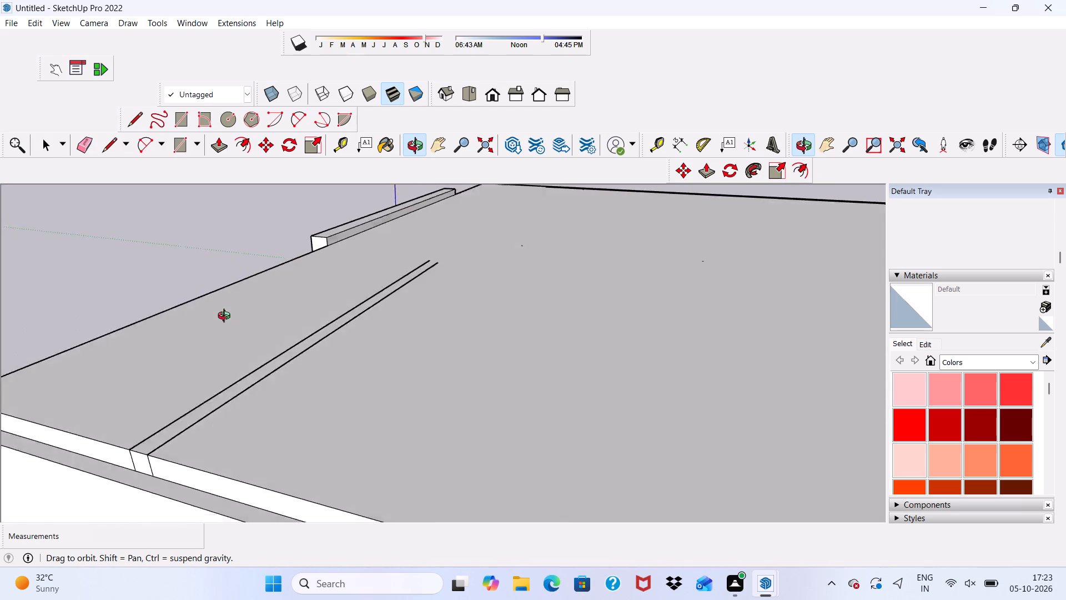
pyautogui.moveTo(227, 317); pyautogui.dragTo(231, 319, button='middle')
pyautogui.moveTo(207, 400); pyautogui.dragTo(305, 421)
pyautogui.scroll(-4, 301, 386)
# Erase the short leftover stub edges on the roof top near the projecting front frame.
pyautogui.scroll(4, 409, 322)
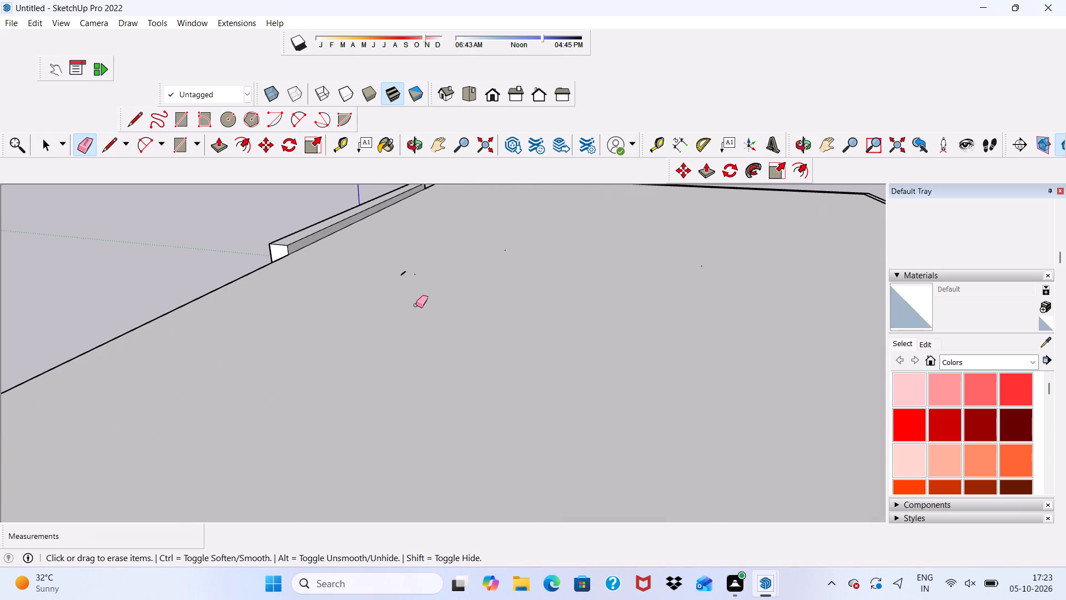
pyautogui.moveTo(412, 256); pyautogui.dragTo(395, 268)
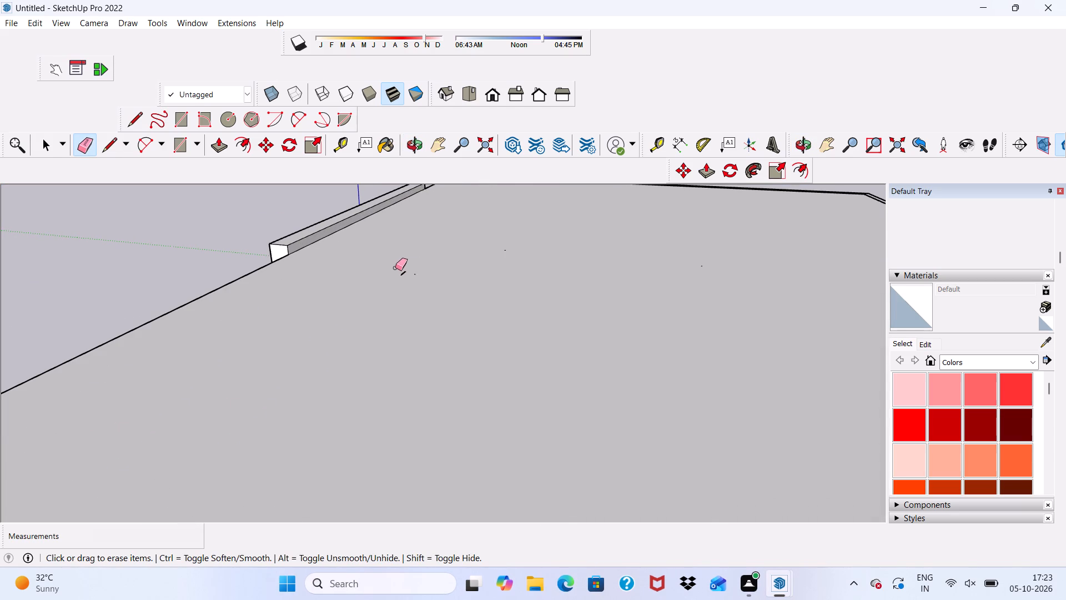
pyautogui.moveTo(395, 268); pyautogui.dragTo(401, 276)
pyautogui.scroll(10, 401, 276)
pyautogui.moveTo(425, 274); pyautogui.dragTo(441, 292)
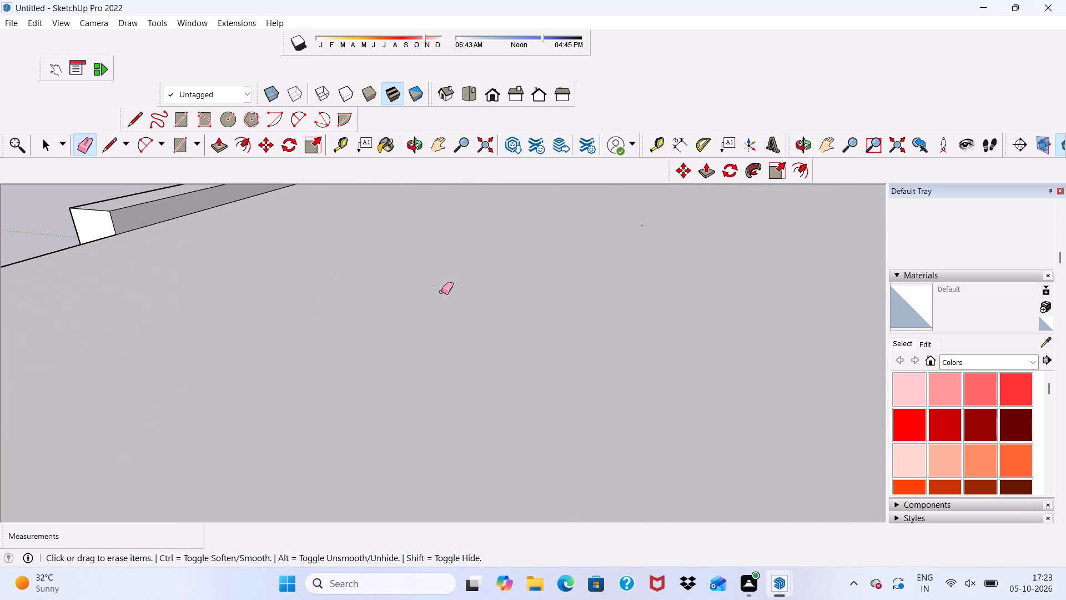
pyautogui.moveTo(441, 292); pyautogui.dragTo(443, 284)
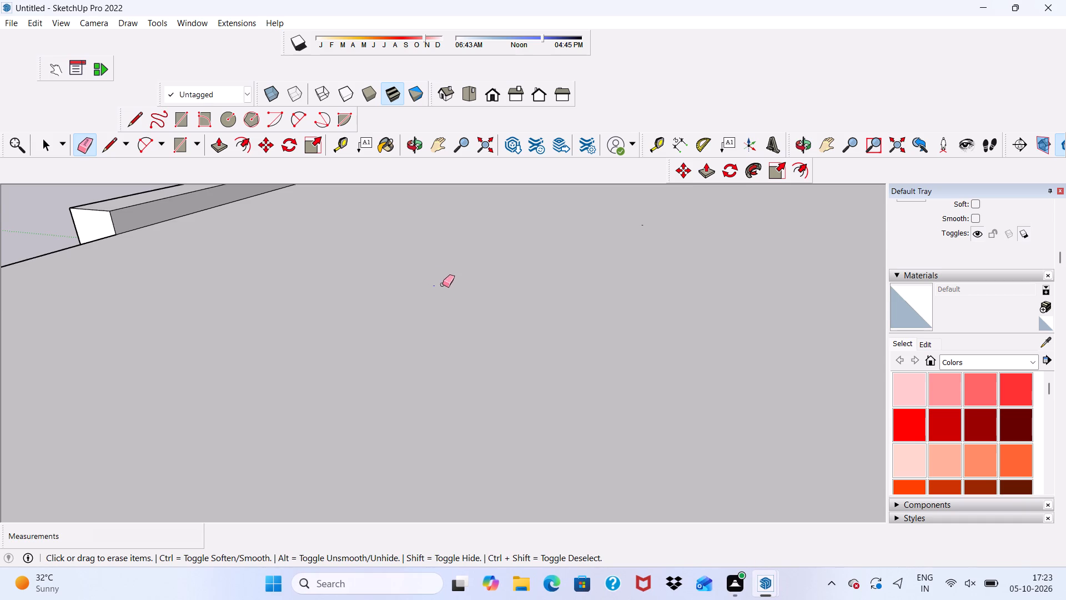
pyautogui.moveTo(443, 284); pyautogui.dragTo(429, 307)
pyautogui.press('space')
# Erase the three short vertical seam lines on the roof slab's side face above the side wall.
pyautogui.scroll(-17, 524, 279)
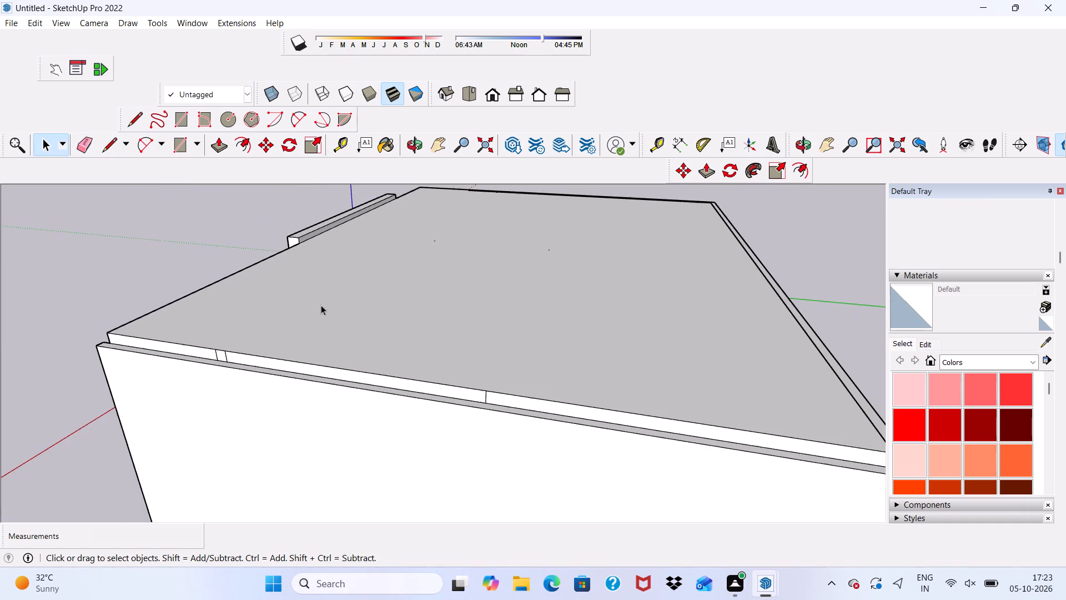
pyautogui.scroll(2, 327, 353)
pyautogui.scroll(-1, 323, 353)
pyautogui.scroll(3, 323, 353)
pyautogui.click(79, 136)
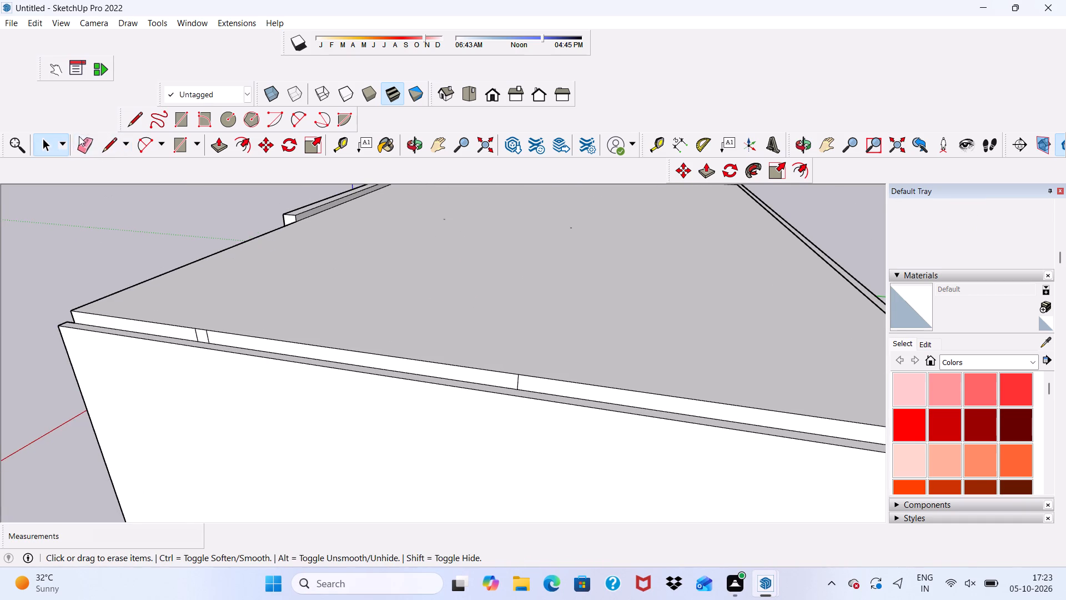
pyautogui.scroll(8, 205, 350)
pyautogui.moveTo(207, 330); pyautogui.dragTo(170, 324)
pyautogui.scroll(-3, 170, 324)
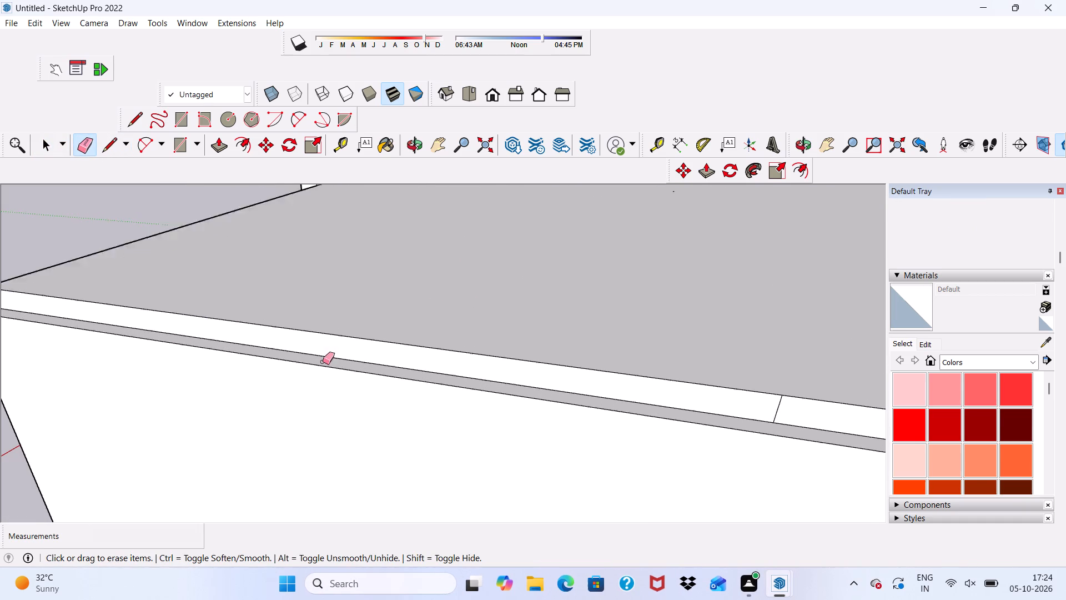
pyautogui.scroll(-2, 323, 362)
pyautogui.moveTo(685, 396); pyautogui.dragTo(663, 402)
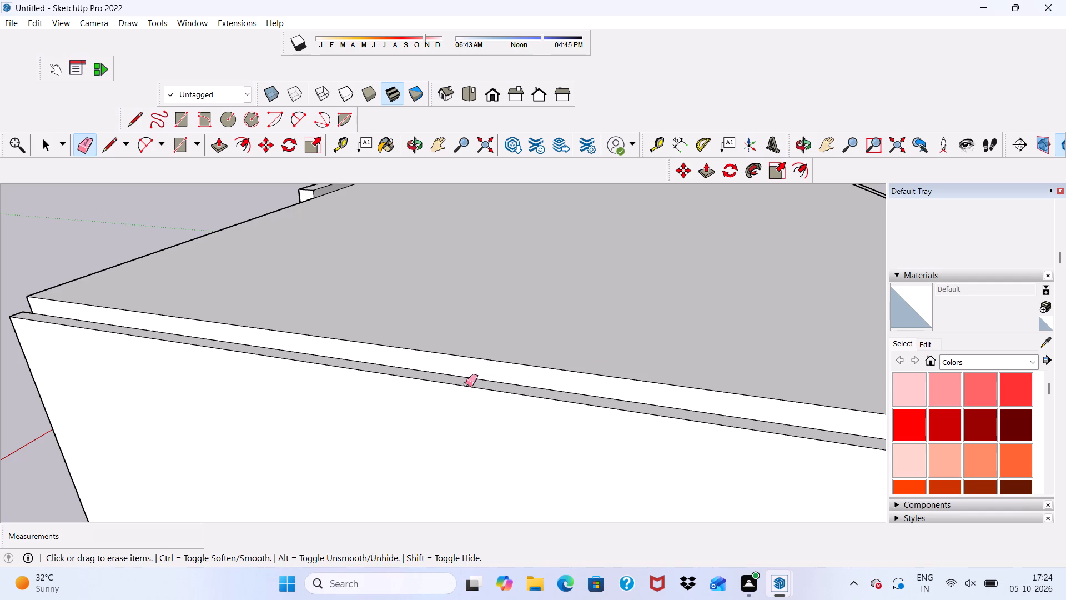
pyautogui.press('space')
# Push/Pull the roof slab's side face outward 9" to sit flush with the side wall's outer face.
pyautogui.click(409, 356)
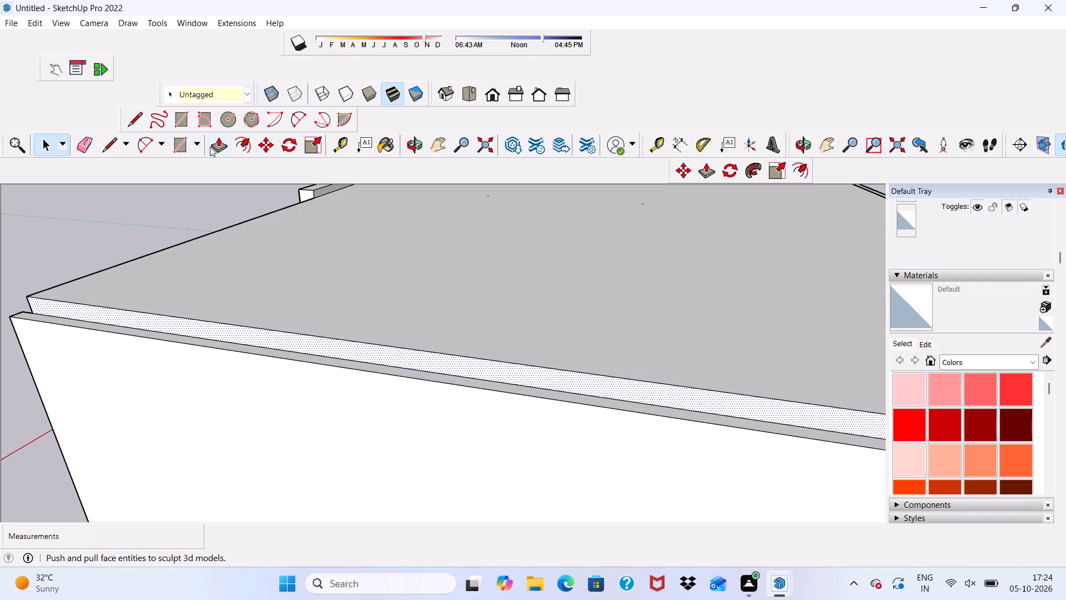
pyautogui.click(210, 147)
pyautogui.click(154, 310)
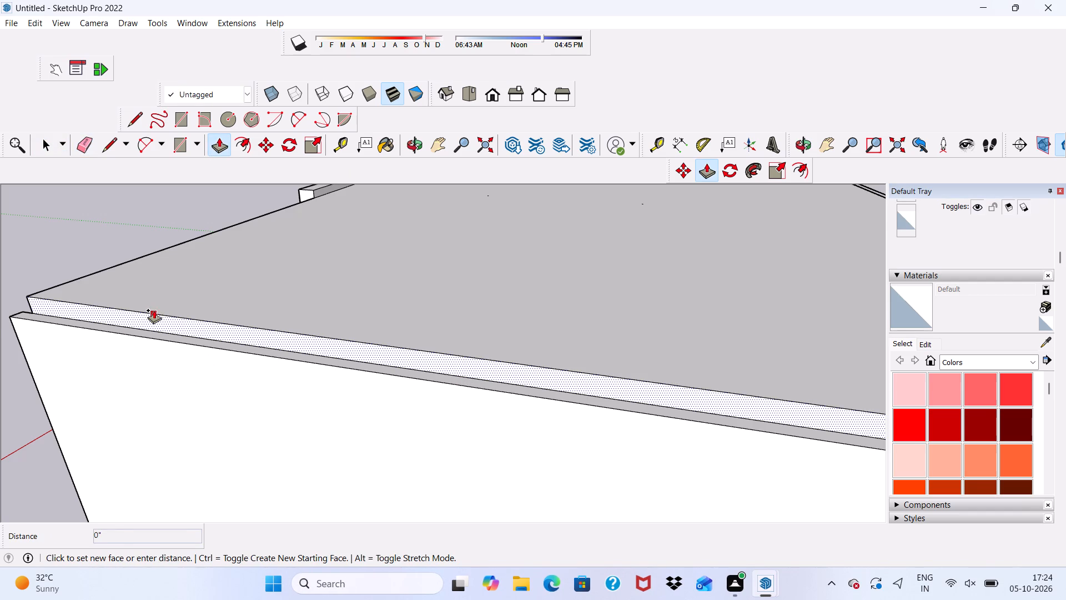
pyautogui.click(179, 377)
pyautogui.moveTo(181, 349); pyautogui.dragTo(434, 330, button='middle')
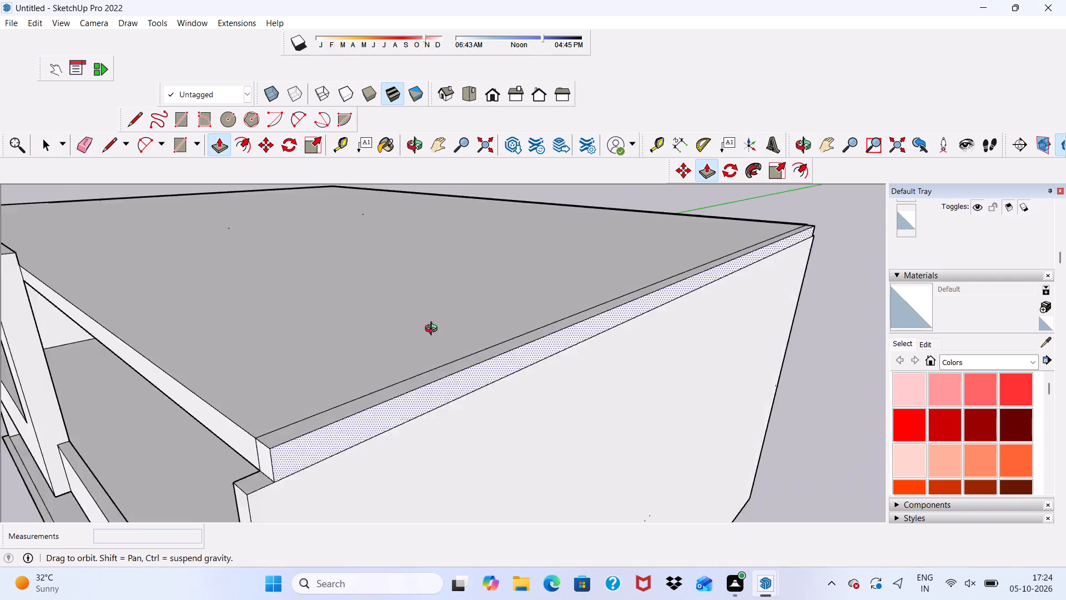
pyautogui.moveTo(434, 330); pyautogui.dragTo(495, 325, button='middle')
pyautogui.scroll(2, 643, 463)
pyautogui.scroll(-9, 574, 261)
pyautogui.scroll(1, 584, 273)
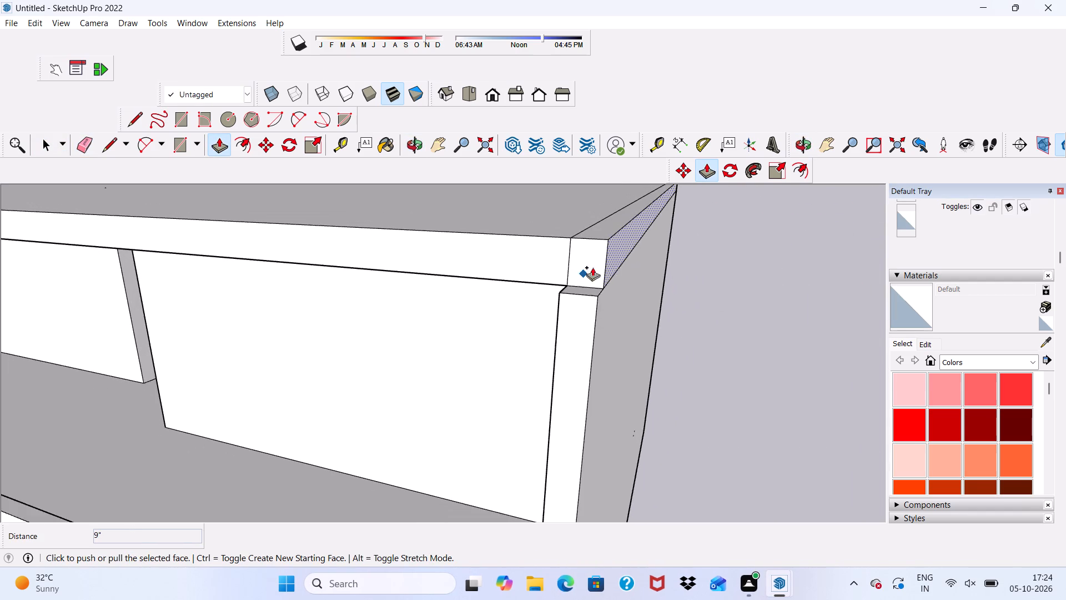
pyautogui.scroll(2, 592, 267)
pyautogui.press('space')
# Erase the seam line along the roof's extended side strip and the short vertical edge on the slab's front face.
pyautogui.scroll(-7, 566, 262)
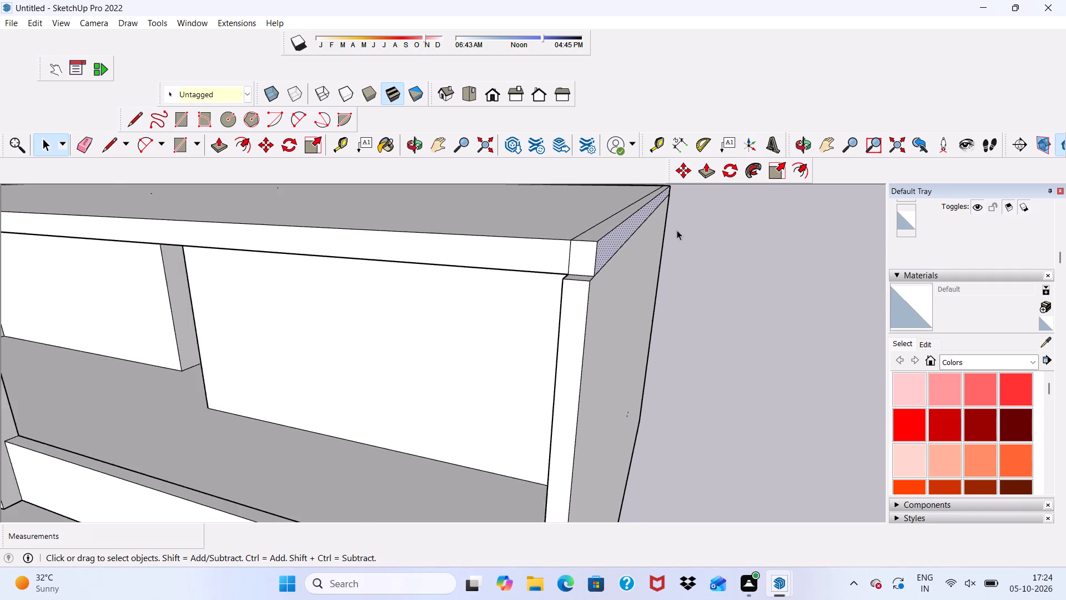
pyautogui.scroll(-6, 677, 230)
pyautogui.scroll(1, 638, 176)
pyautogui.scroll(-1, 636, 158)
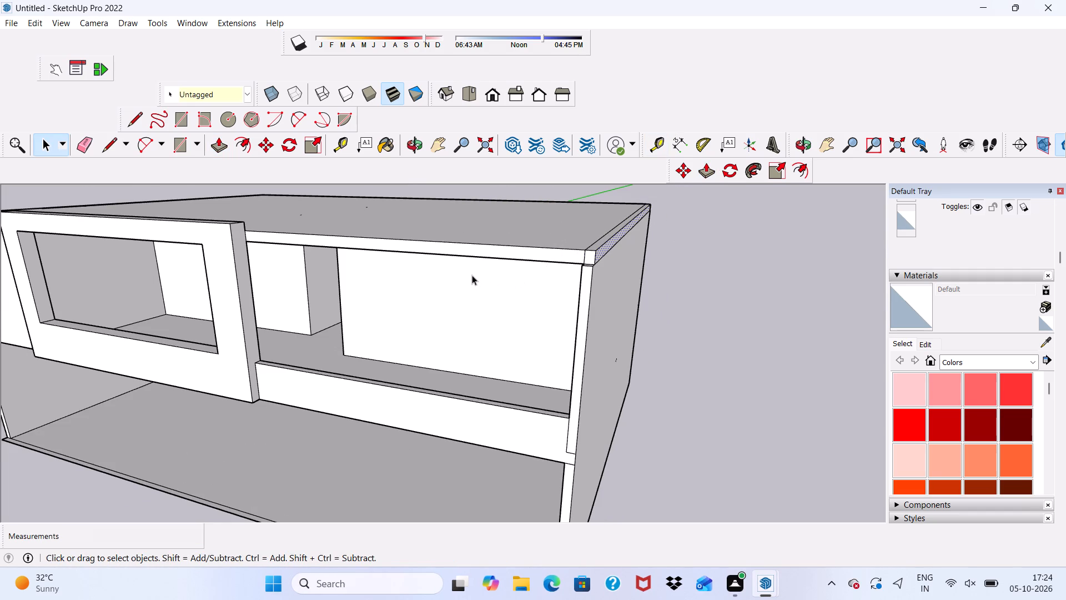
pyautogui.scroll(1, 472, 274)
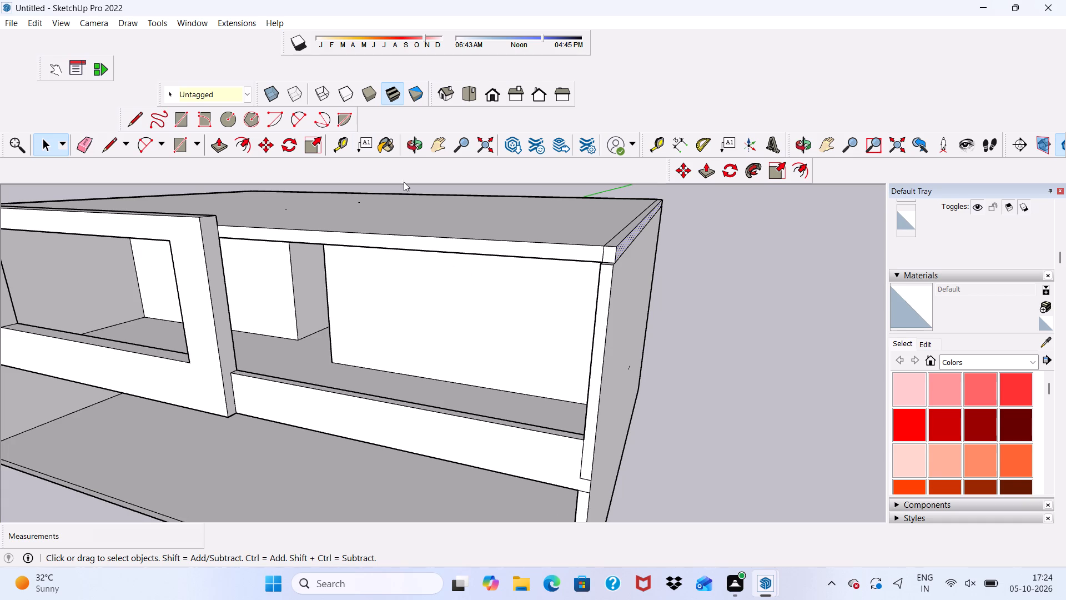
pyautogui.click(88, 139)
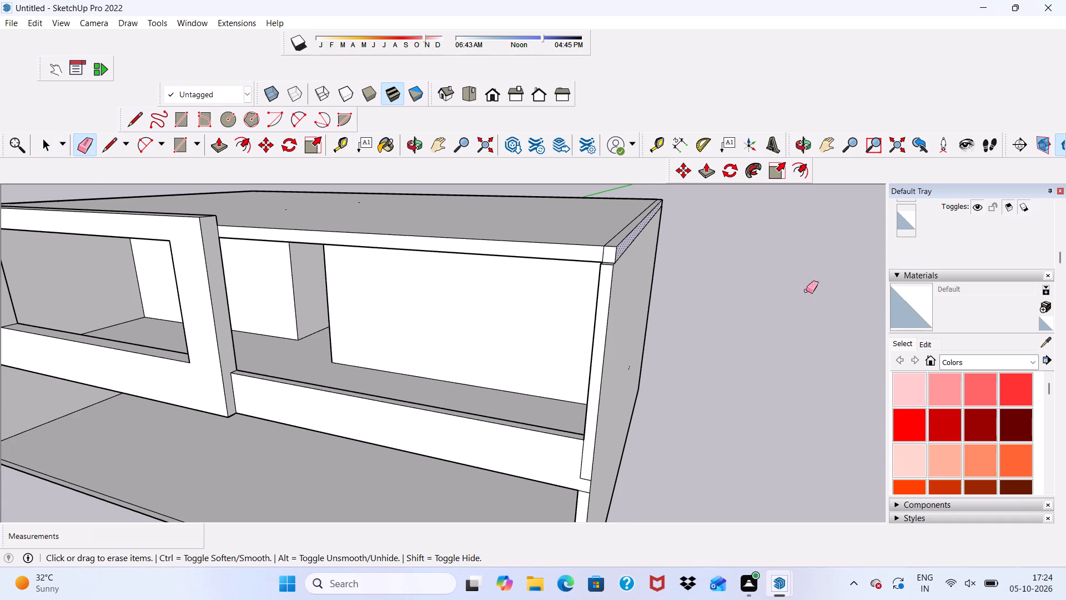
pyautogui.scroll(3, 753, 270)
pyautogui.moveTo(466, 218); pyautogui.dragTo(484, 312, button='middle')
pyautogui.middleClick(484, 312)
pyautogui.scroll(2, 484, 312)
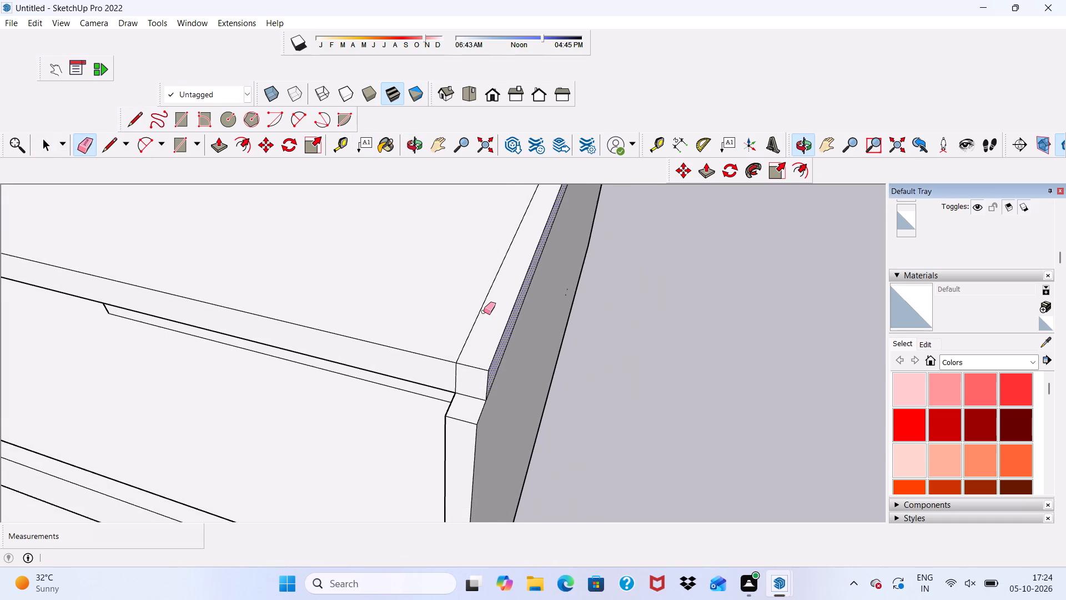
pyautogui.moveTo(479, 296); pyautogui.dragTo(488, 299)
pyautogui.scroll(3, 361, 368)
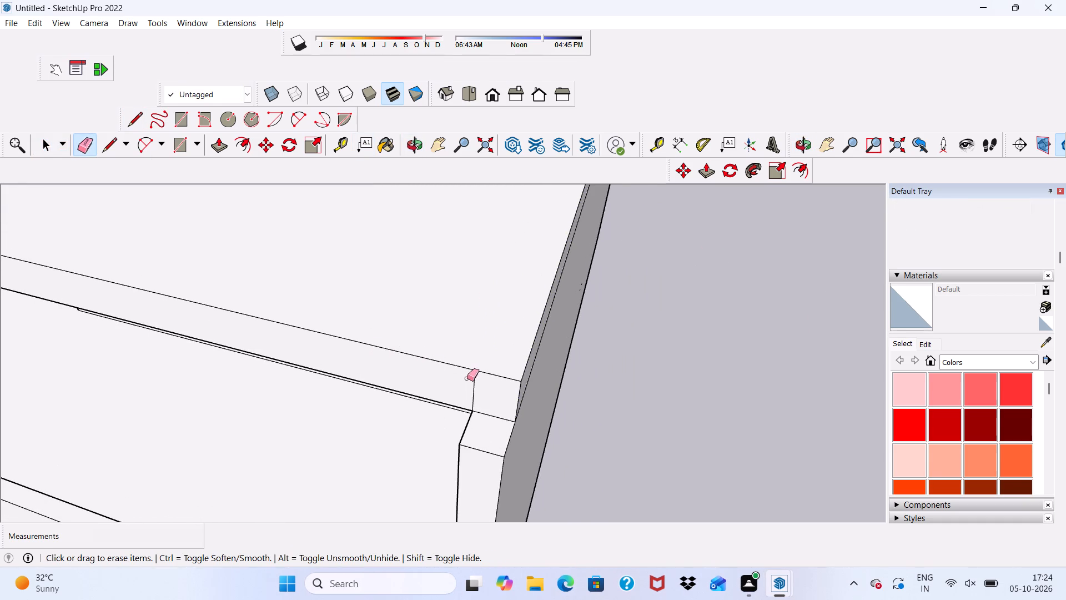
pyautogui.moveTo(491, 392); pyautogui.dragTo(477, 392)
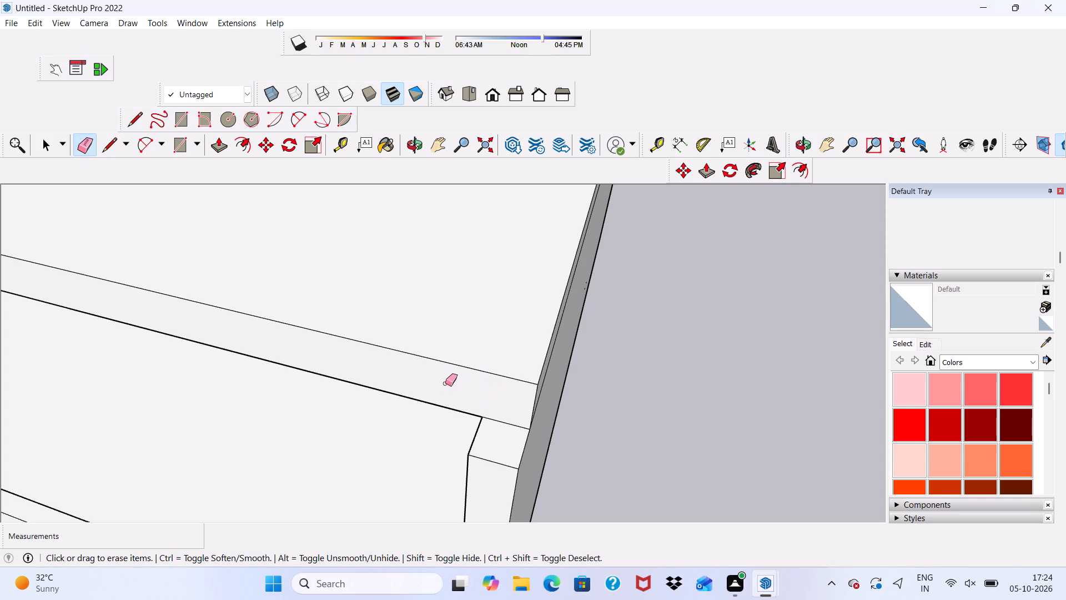
pyautogui.press('space')
# Push/Pull the roof slab's front face beside the projecting frame outward 9" to align with the side wall's front end.
pyautogui.click(217, 144)
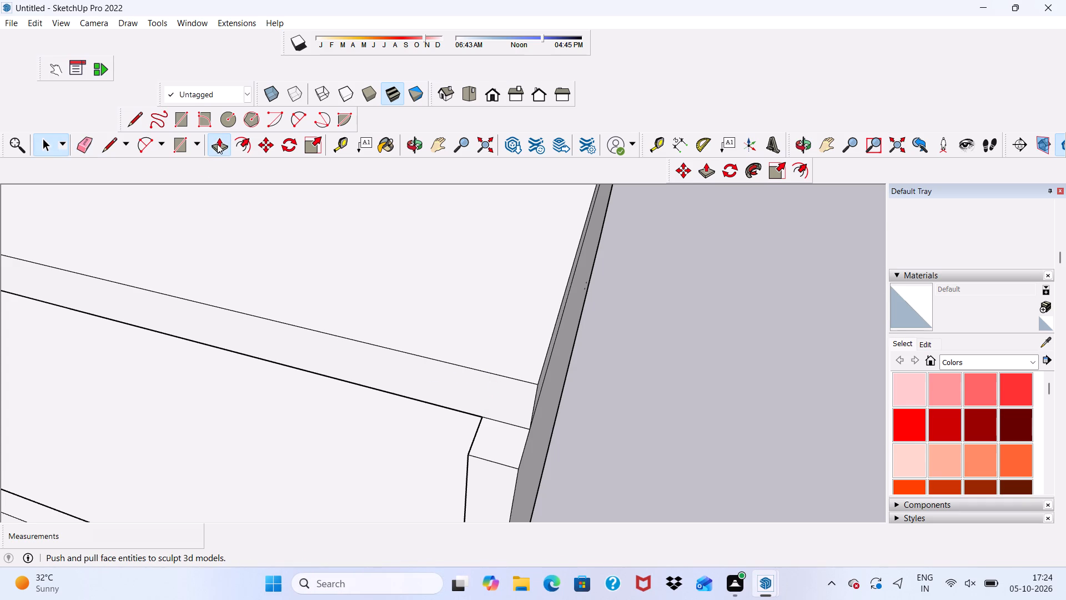
pyautogui.click(509, 402)
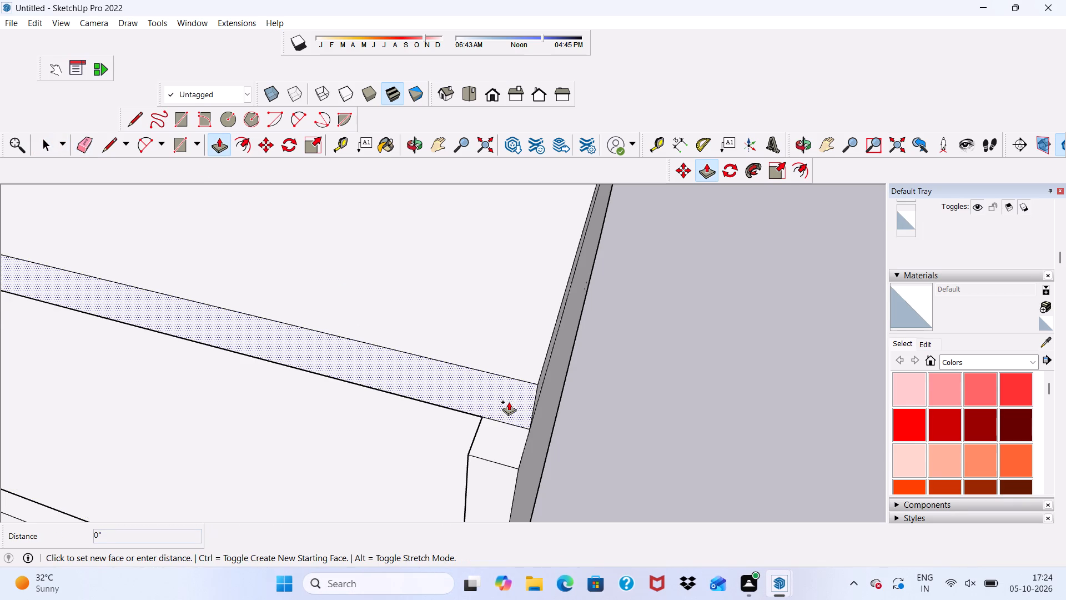
pyautogui.scroll(-3, 509, 449)
pyautogui.moveTo(507, 448); pyautogui.dragTo(604, 349, button='middle')
pyautogui.scroll(3, 620, 352)
pyautogui.scroll(-1, 587, 414)
pyautogui.scroll(-4, 214, 284)
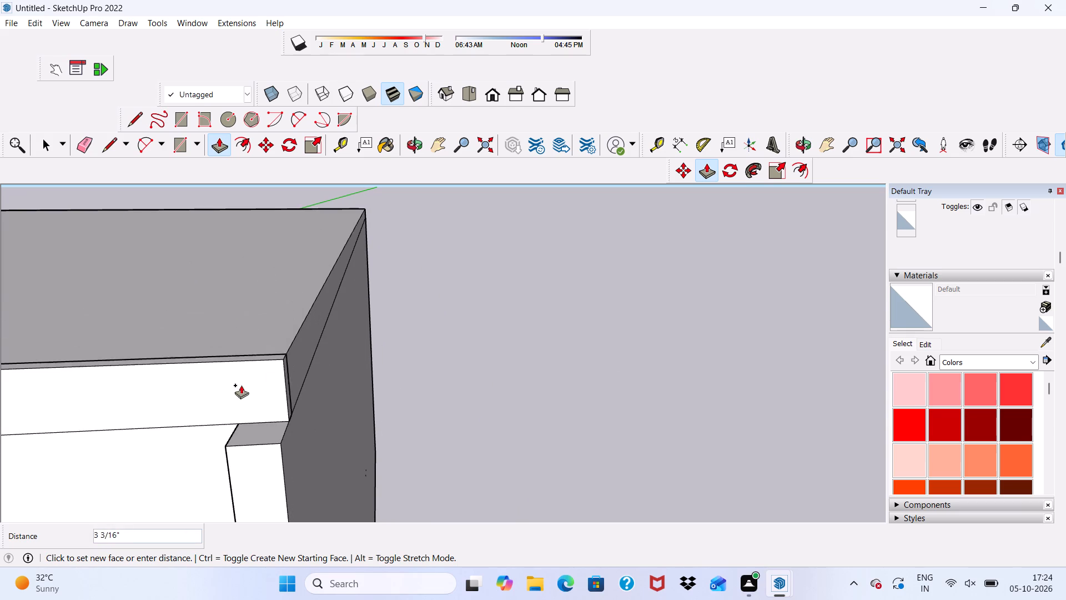
pyautogui.scroll(3, 293, 456)
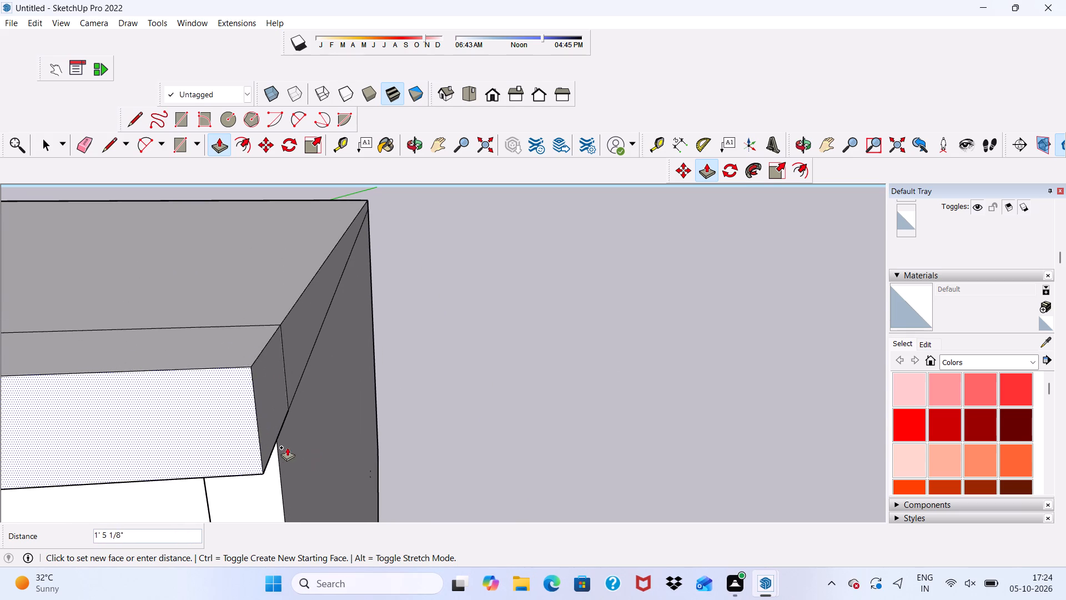
pyautogui.click(278, 446)
pyautogui.scroll(-3, 255, 347)
pyautogui.moveTo(249, 337); pyautogui.dragTo(185, 255, button='middle')
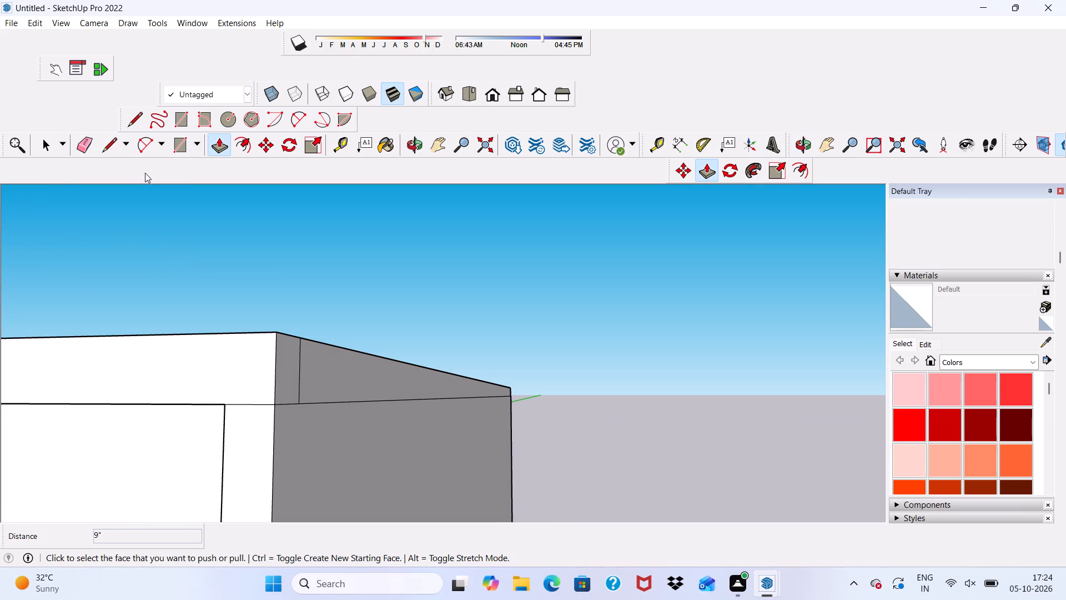
# Erase the seam line across the roof top behind the extended front face and the vertical seam on the slab's side.
pyautogui.click(82, 141)
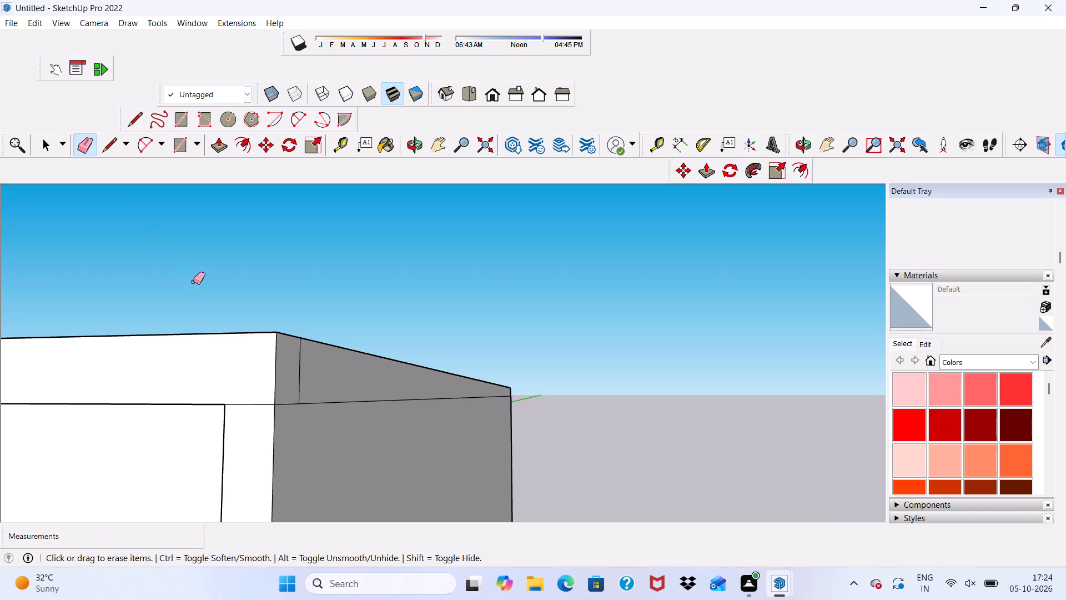
pyautogui.scroll(3, 206, 291)
pyautogui.scroll(-3, 296, 387)
pyautogui.scroll(1, 306, 398)
pyautogui.scroll(-1, 227, 306)
pyautogui.scroll(1, 227, 306)
pyautogui.scroll(-4, 227, 306)
pyautogui.moveTo(422, 326); pyautogui.dragTo(292, 343, button='middle')
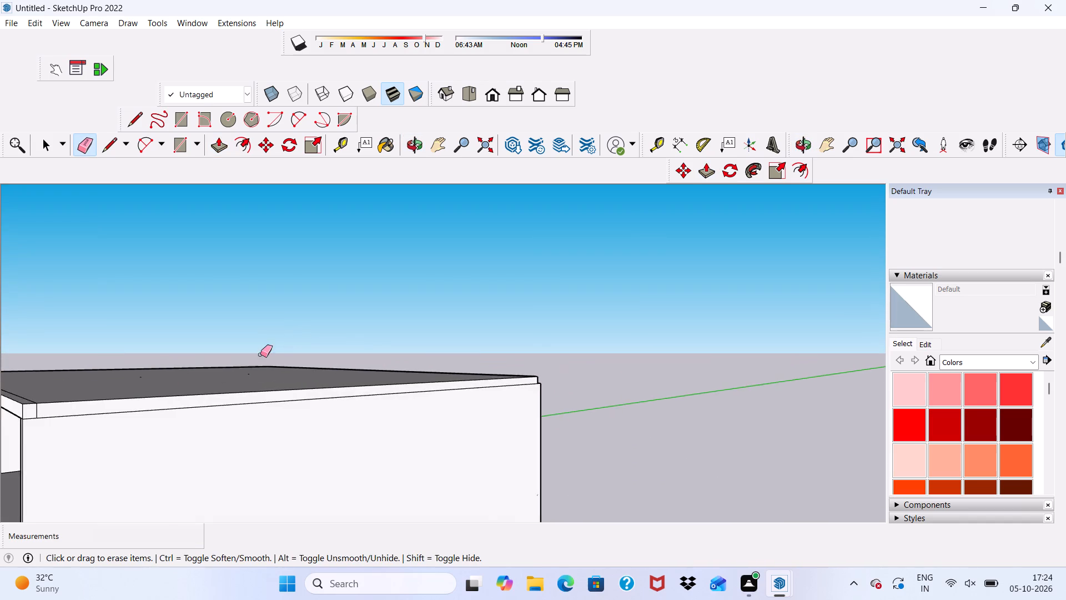
pyautogui.scroll(7, 19, 379)
pyautogui.click(56, 457)
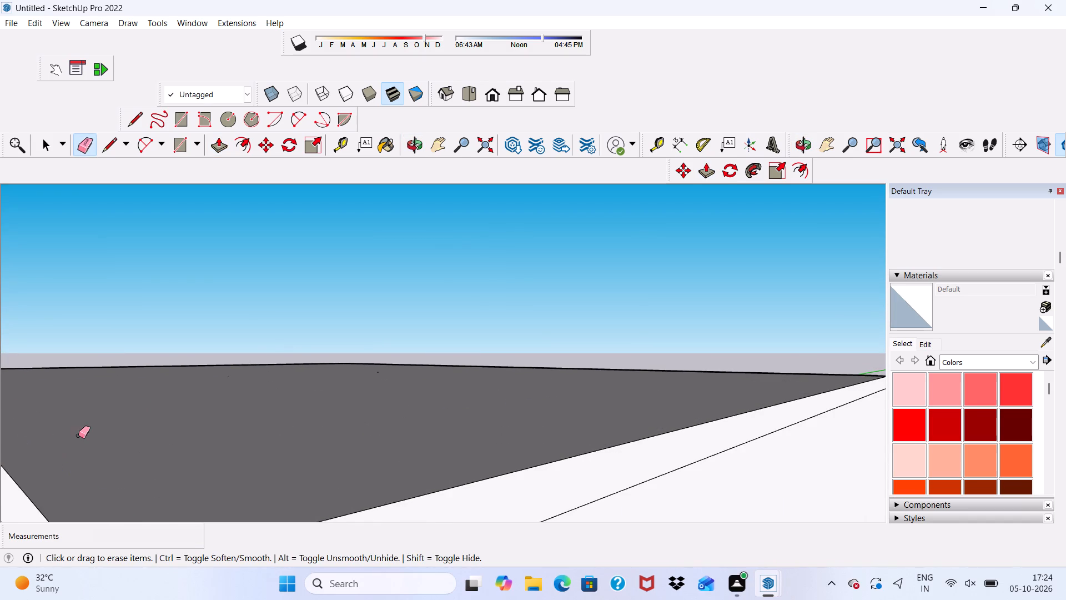
pyautogui.scroll(-1, 91, 430)
pyautogui.scroll(1, 107, 424)
pyautogui.scroll(-4, 129, 413)
pyautogui.scroll(9, 158, 479)
pyautogui.moveTo(223, 474); pyautogui.dragTo(253, 474)
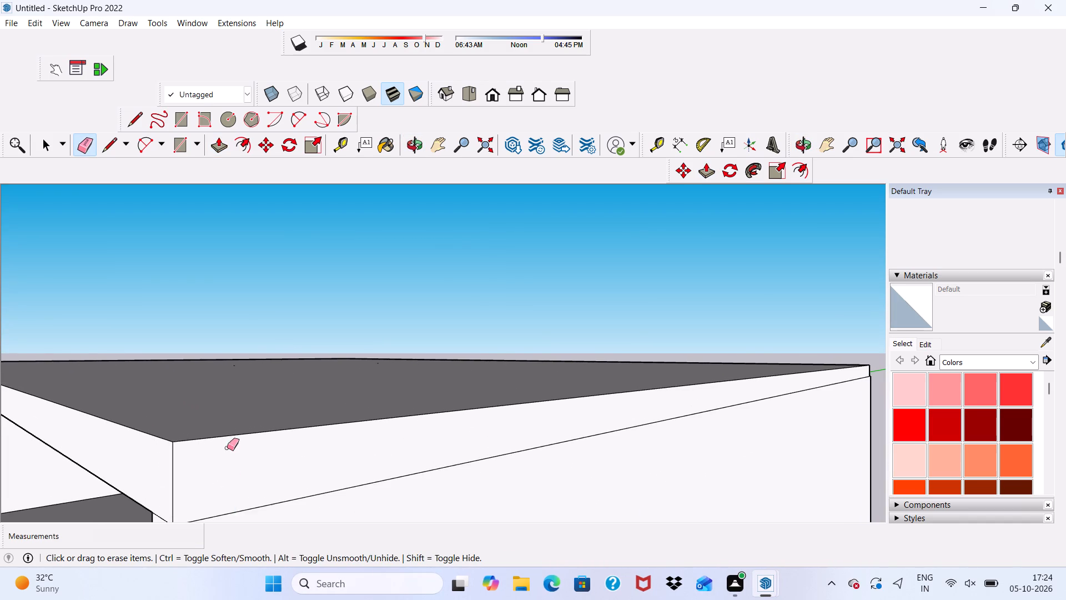
# Erase the seam lines inside the open upper bay, on the wall end, the roof underside and the side wall's inner face.
pyautogui.scroll(-4, 220, 443)
pyautogui.moveTo(334, 401); pyautogui.dragTo(480, 334, button='middle')
pyautogui.moveTo(489, 334); pyautogui.dragTo(497, 333, button='middle')
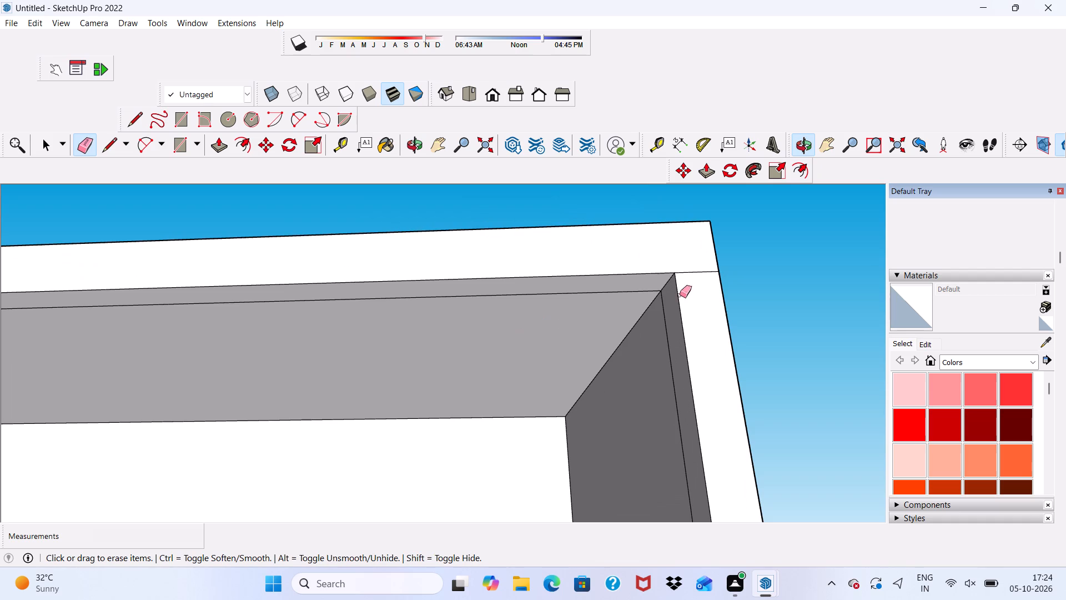
pyautogui.scroll(1, 690, 289)
pyautogui.moveTo(706, 267); pyautogui.dragTo(697, 276)
pyautogui.scroll(3, 536, 314)
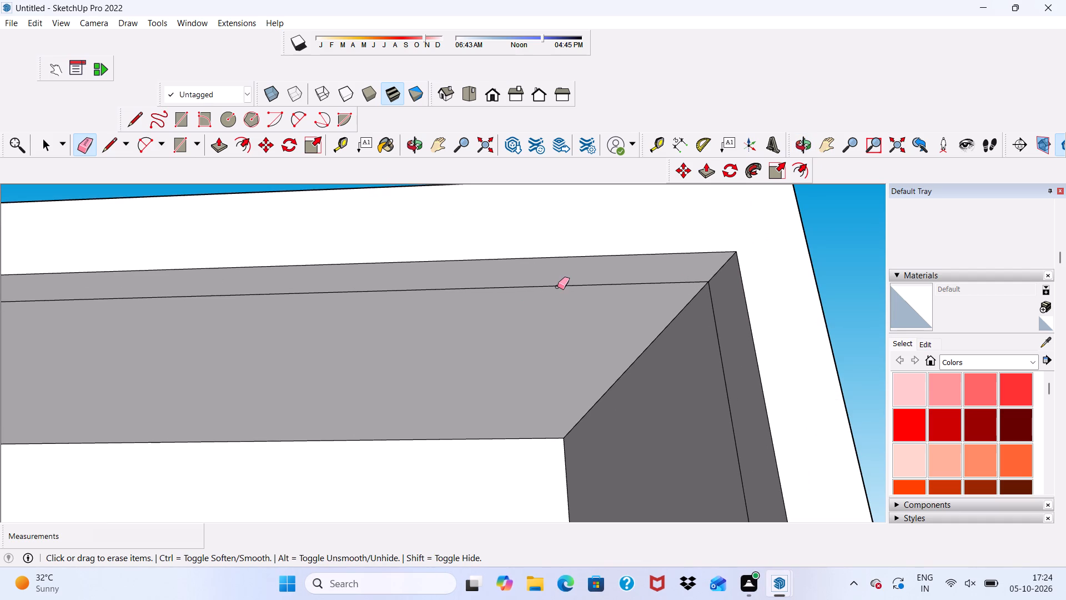
pyautogui.click(557, 287)
pyautogui.scroll(-4, 554, 287)
pyautogui.scroll(2, 685, 313)
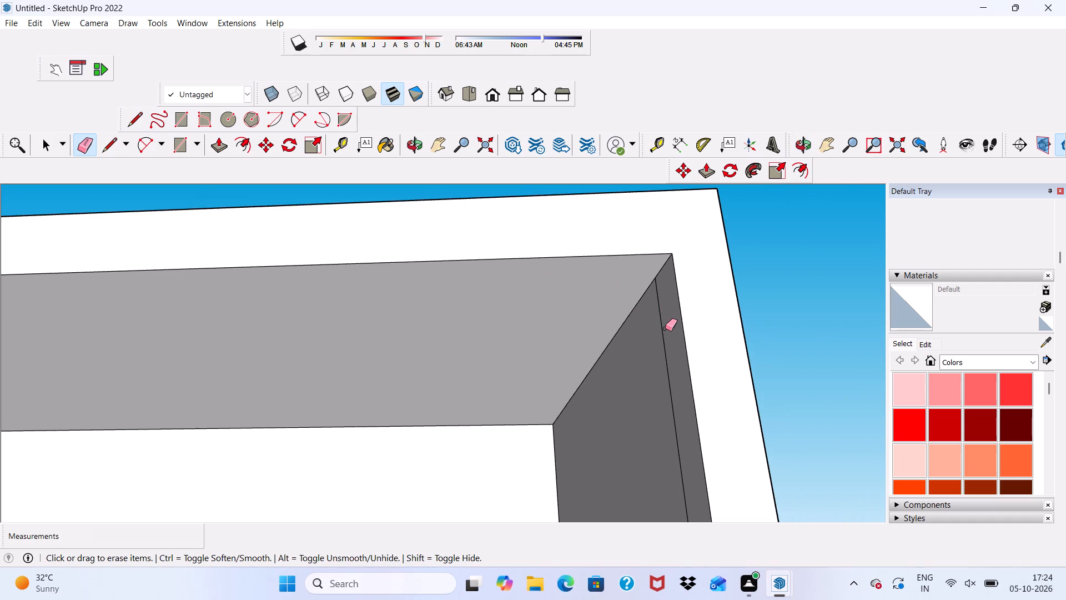
pyautogui.moveTo(665, 328); pyautogui.dragTo(665, 342)
# Erase the seam line between the roof slab's side and the side wall's outer face.
pyautogui.scroll(-2, 600, 293)
pyautogui.scroll(1, 598, 293)
pyautogui.scroll(-1, 598, 293)
pyautogui.scroll(-4, 561, 251)
pyautogui.scroll(1, 580, 275)
pyautogui.scroll(-1, 601, 287)
pyautogui.scroll(1, 695, 231)
pyautogui.scroll(-6, 680, 242)
pyautogui.scroll(1, 494, 258)
pyautogui.scroll(-3, 494, 258)
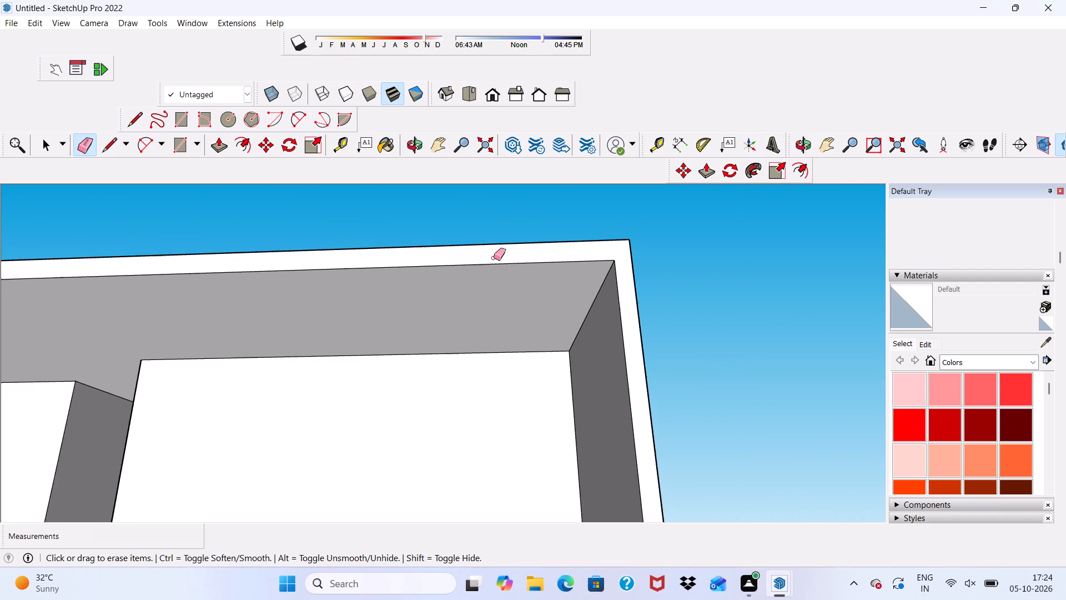
pyautogui.scroll(-5, 494, 258)
pyautogui.moveTo(573, 226); pyautogui.dragTo(336, 323, button='middle')
pyautogui.scroll(2, 295, 362)
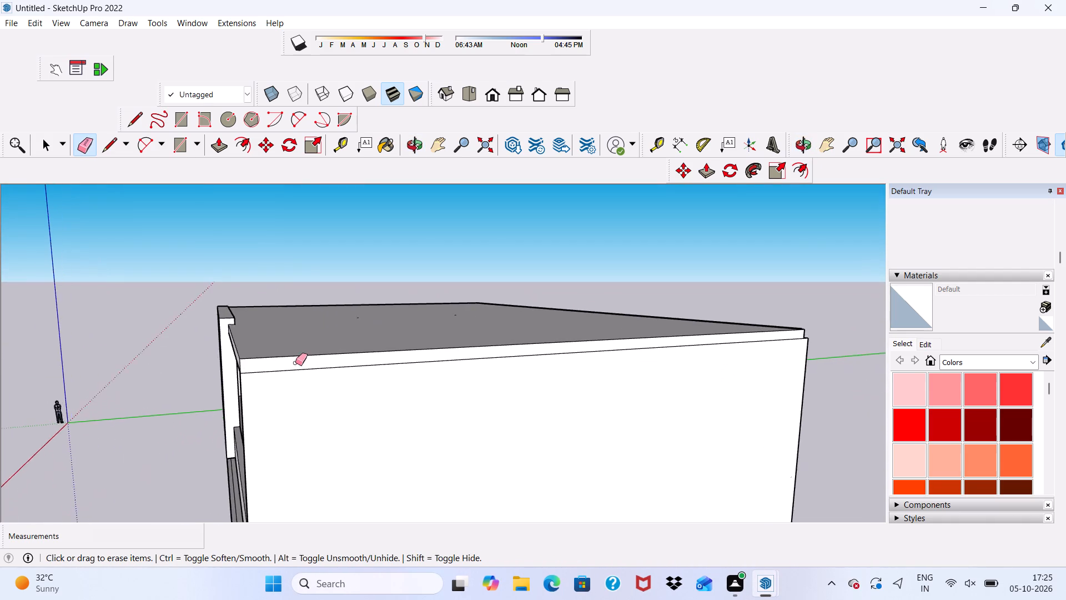
pyautogui.scroll(3, 295, 363)
pyautogui.moveTo(283, 371); pyautogui.dragTo(288, 381)
pyautogui.scroll(4, 213, 378)
pyautogui.scroll(-1, 236, 363)
pyautogui.moveTo(236, 364); pyautogui.dragTo(344, 344, button='middle')
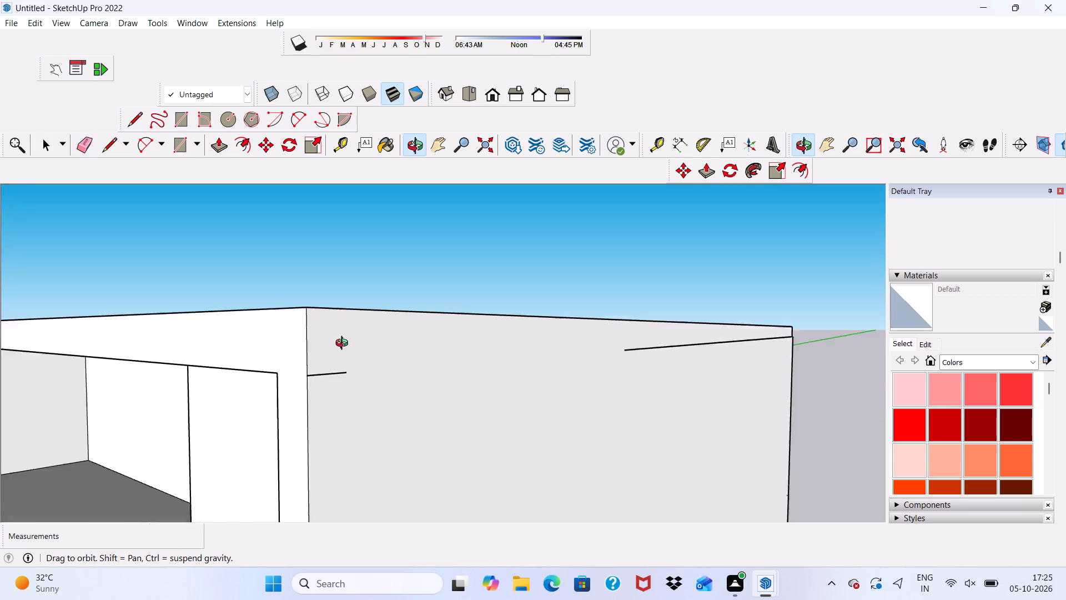
pyautogui.moveTo(344, 344); pyautogui.dragTo(195, 330, button='middle')
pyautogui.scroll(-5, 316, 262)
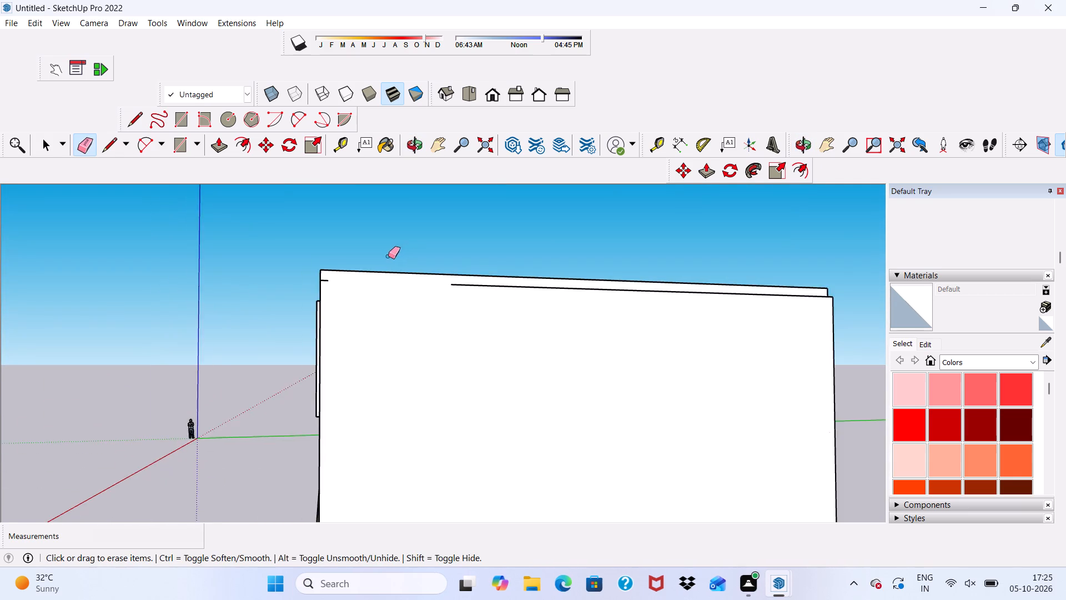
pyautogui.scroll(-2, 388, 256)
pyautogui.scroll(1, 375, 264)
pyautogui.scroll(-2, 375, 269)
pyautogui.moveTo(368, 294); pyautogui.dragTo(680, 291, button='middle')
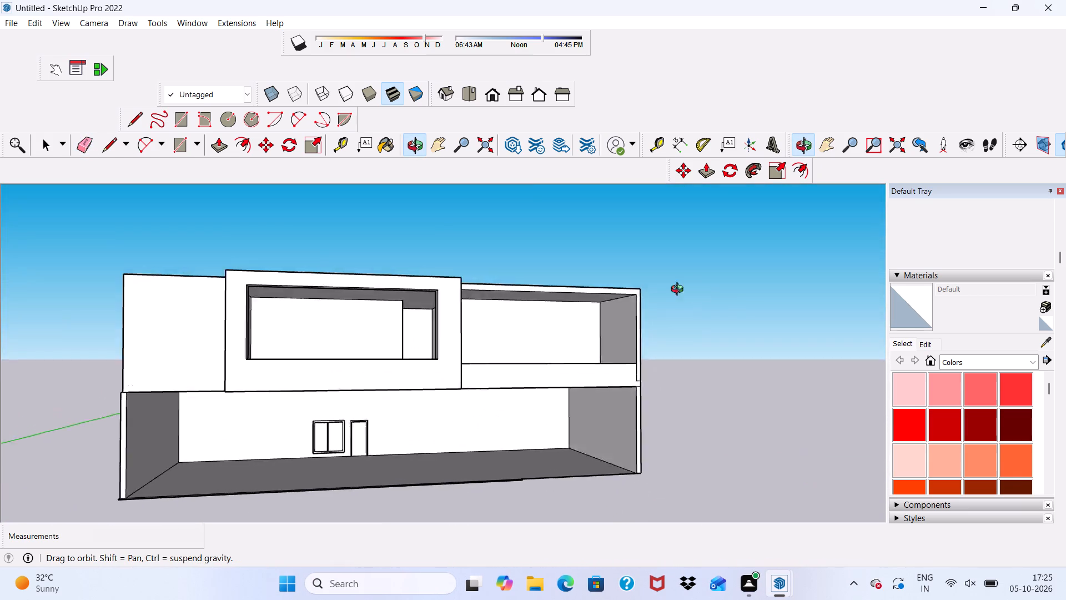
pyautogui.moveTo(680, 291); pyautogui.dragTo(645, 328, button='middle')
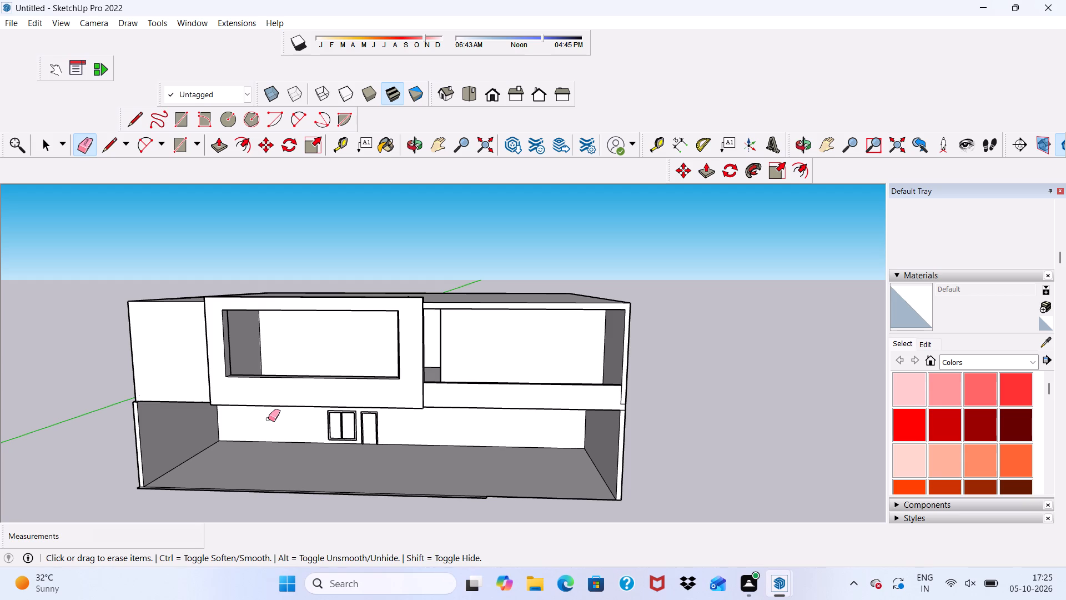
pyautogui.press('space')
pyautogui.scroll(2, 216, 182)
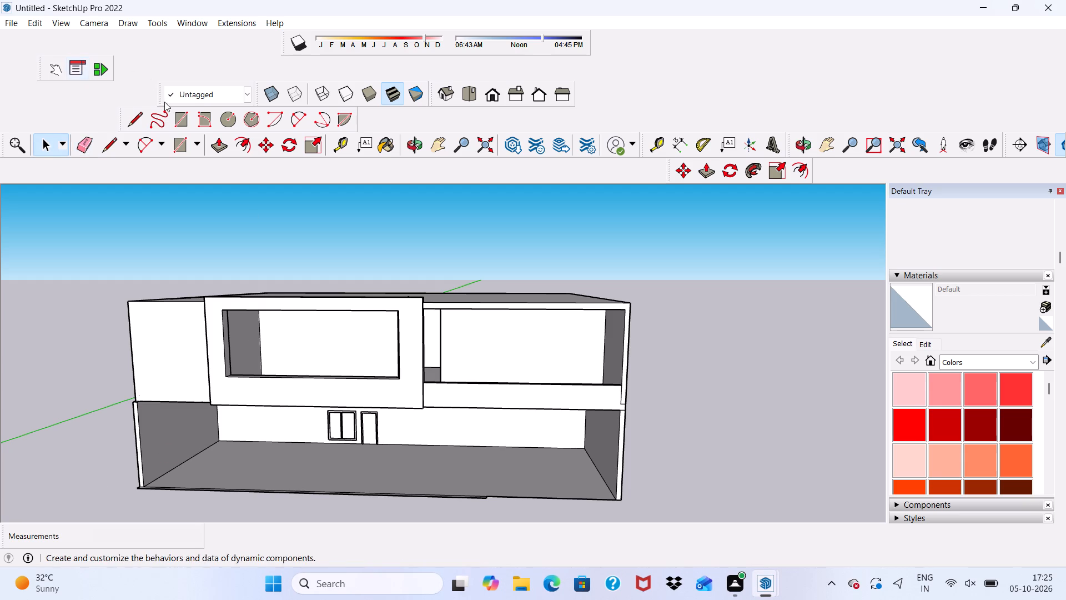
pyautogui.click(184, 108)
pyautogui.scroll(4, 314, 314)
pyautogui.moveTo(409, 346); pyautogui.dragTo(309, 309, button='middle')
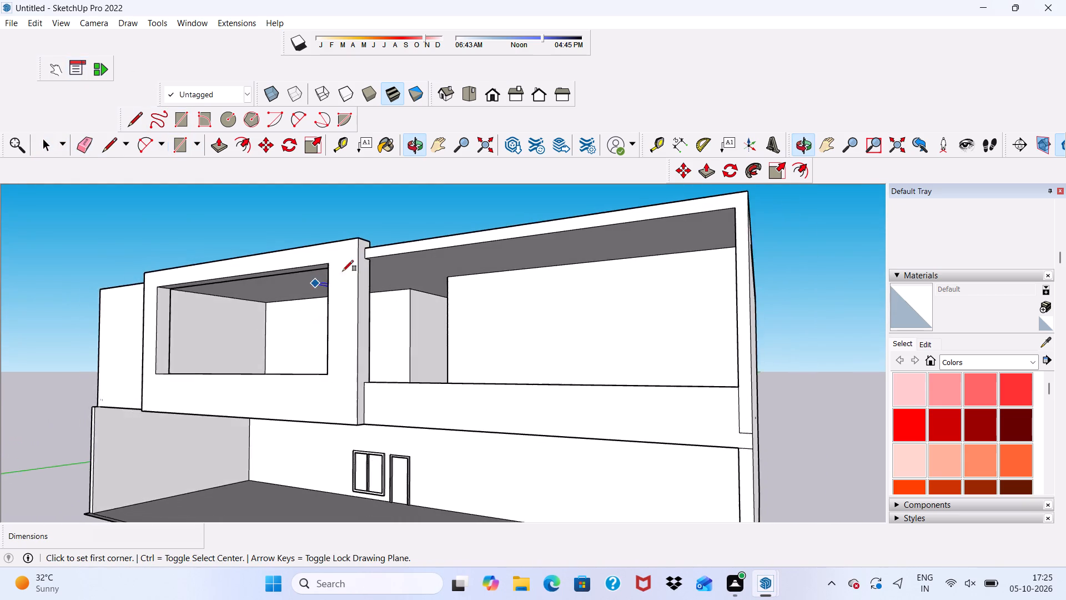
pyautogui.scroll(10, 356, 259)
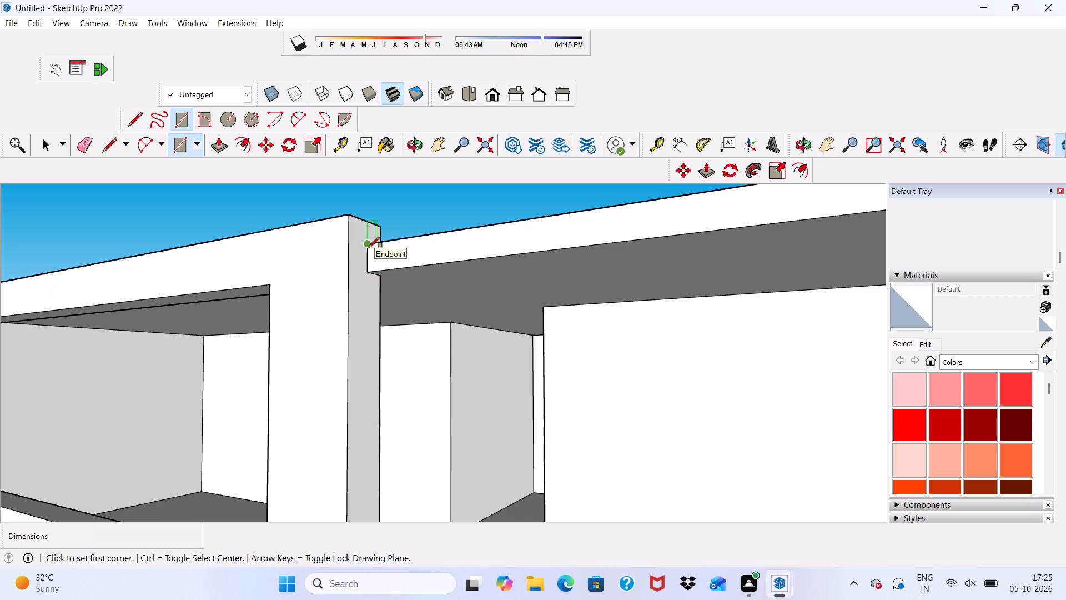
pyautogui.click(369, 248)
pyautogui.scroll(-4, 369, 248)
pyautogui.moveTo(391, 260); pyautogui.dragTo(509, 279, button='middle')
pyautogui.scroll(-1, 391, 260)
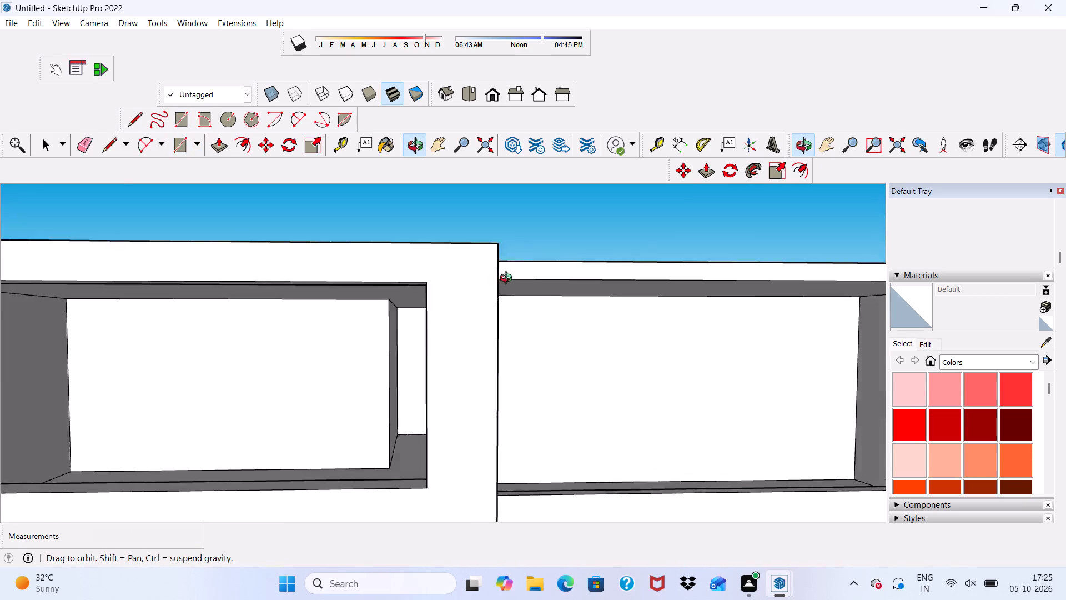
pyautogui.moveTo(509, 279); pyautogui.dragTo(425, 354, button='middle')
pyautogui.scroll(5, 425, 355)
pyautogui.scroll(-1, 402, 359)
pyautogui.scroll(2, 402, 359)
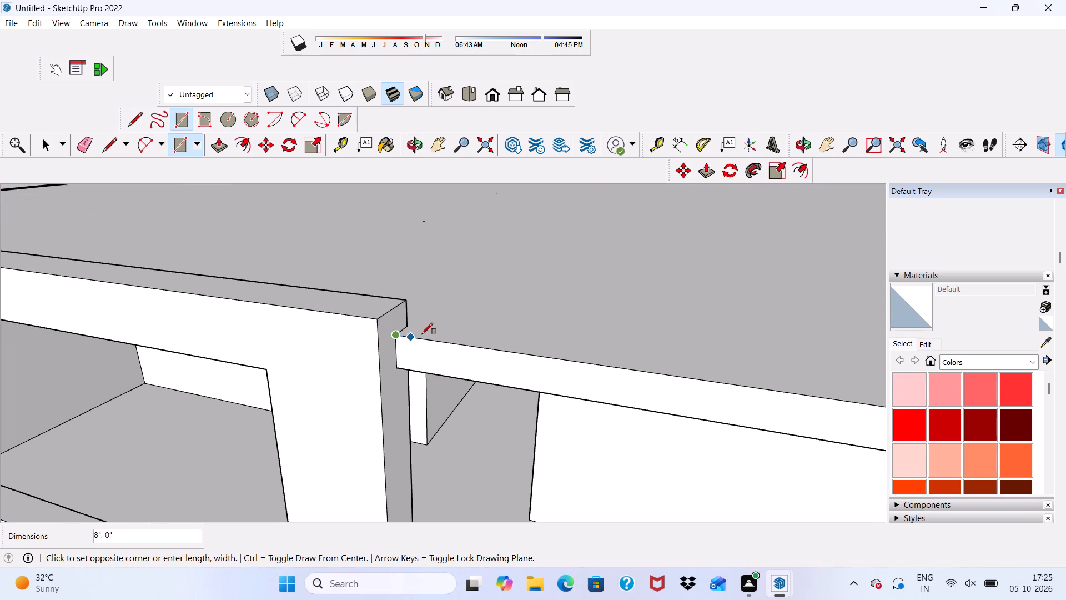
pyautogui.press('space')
# Push/Pull the roof slab's front face beside the projecting frame back 8 1/16" to line up with the frame's rear edge.
pyautogui.click(424, 351)
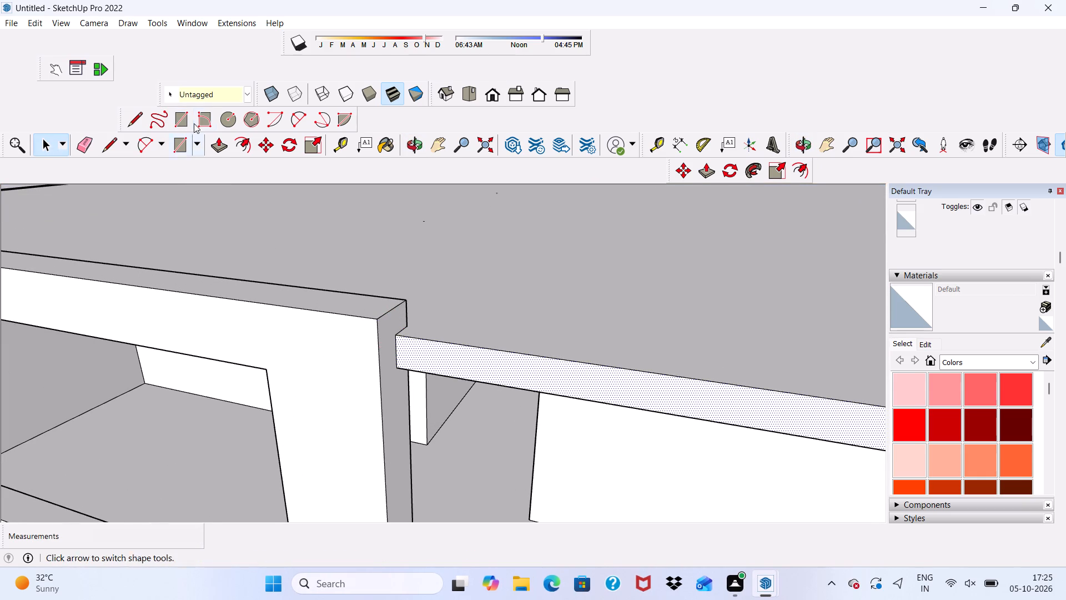
pyautogui.click(220, 148)
pyautogui.moveTo(456, 367); pyautogui.dragTo(465, 354)
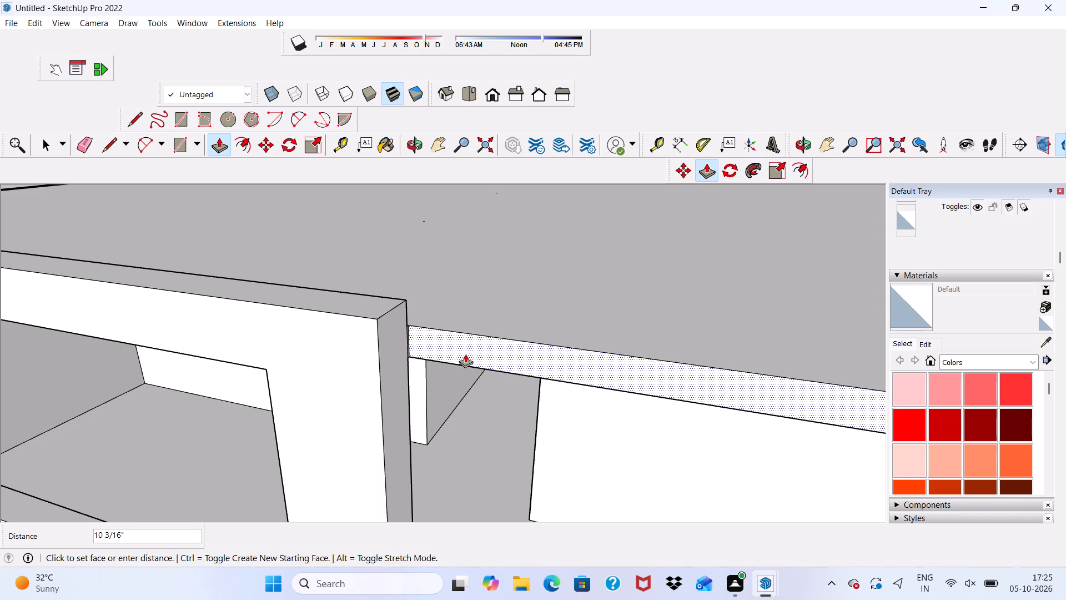
pyautogui.moveTo(465, 354); pyautogui.dragTo(462, 355)
# Draw a rectangle about 15' 9" by 17' from the roof slab's top corner at the projecting frame to the upper floor's bottom edge.
pyautogui.scroll(-3, 406, 295)
pyautogui.moveTo(416, 288); pyautogui.dragTo(454, 233, button='middle')
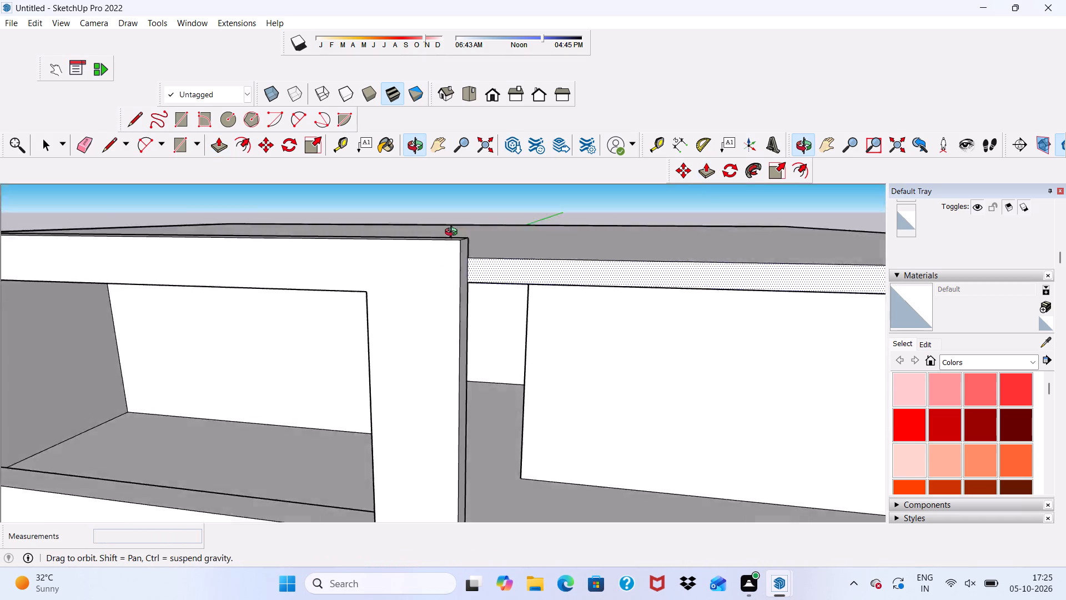
pyautogui.moveTo(454, 233); pyautogui.dragTo(403, 233, button='middle')
pyautogui.scroll(2, 394, 234)
pyautogui.scroll(3, 293, 161)
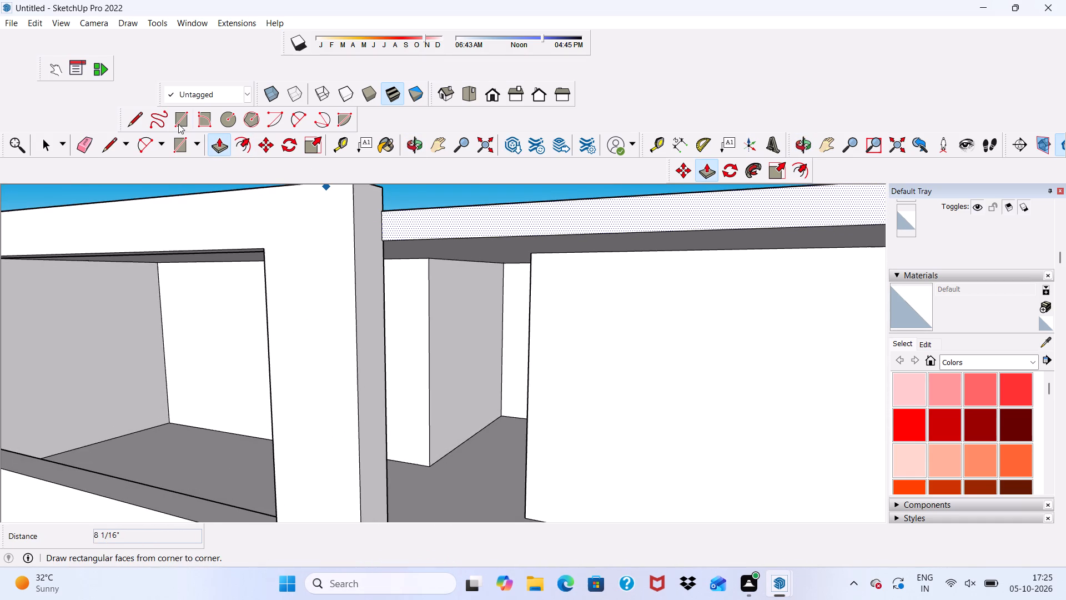
pyautogui.click(178, 124)
pyautogui.scroll(2, 248, 170)
pyautogui.scroll(1, 380, 217)
pyautogui.click(382, 216)
pyautogui.scroll(1, 382, 216)
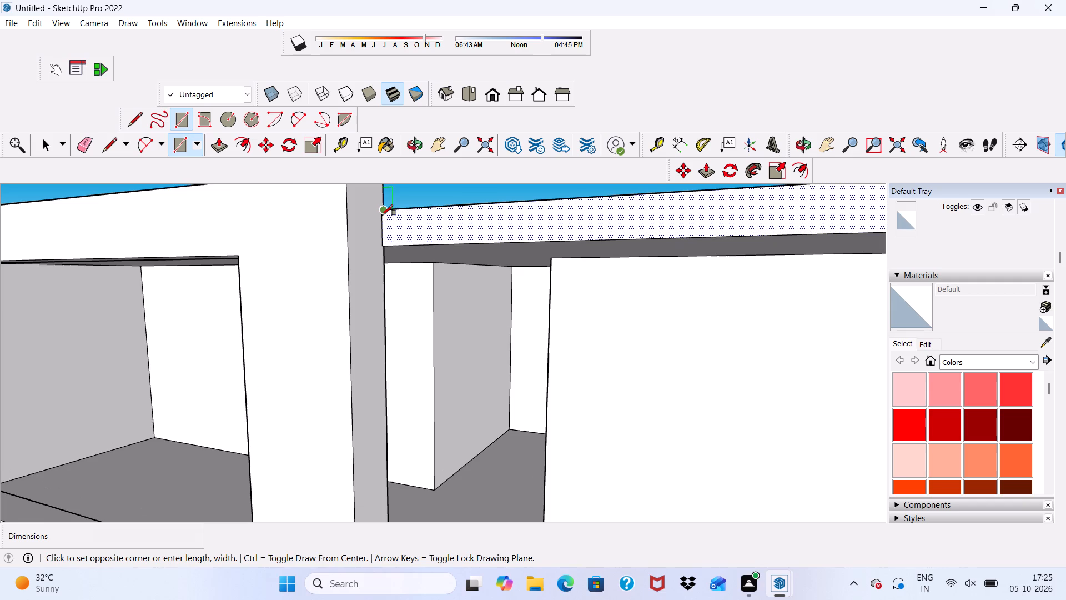
pyautogui.scroll(1, 380, 217)
pyautogui.scroll(-3, 379, 219)
pyautogui.scroll(-3, 465, 212)
pyautogui.scroll(3, 469, 222)
pyautogui.scroll(-1, 475, 230)
pyautogui.scroll(-6, 547, 298)
pyautogui.scroll(2, 573, 309)
pyautogui.scroll(-6, 574, 309)
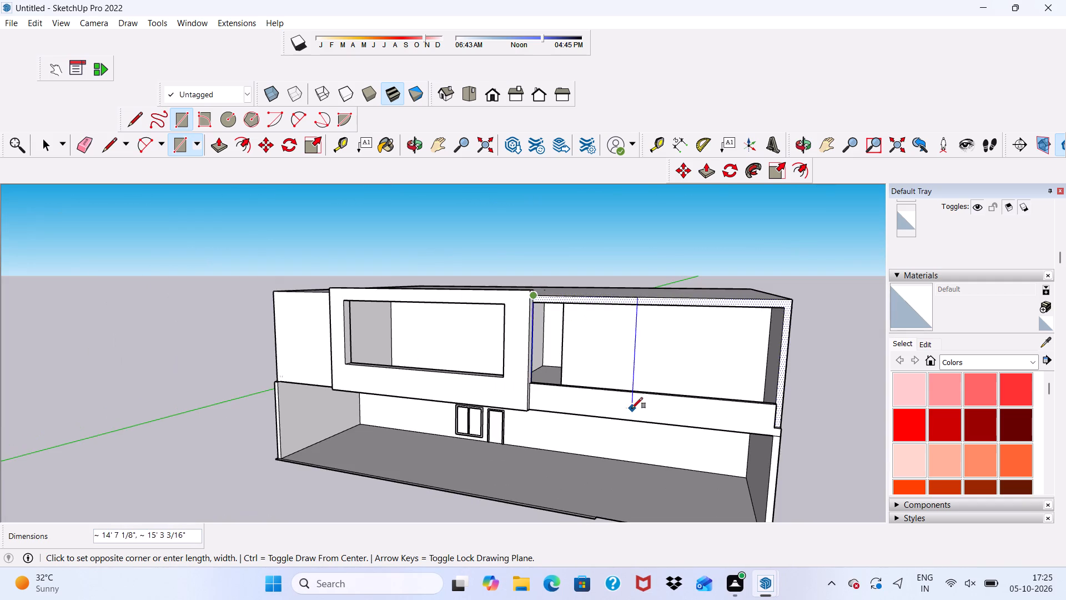
pyautogui.scroll(2, 632, 408)
pyautogui.click(638, 424)
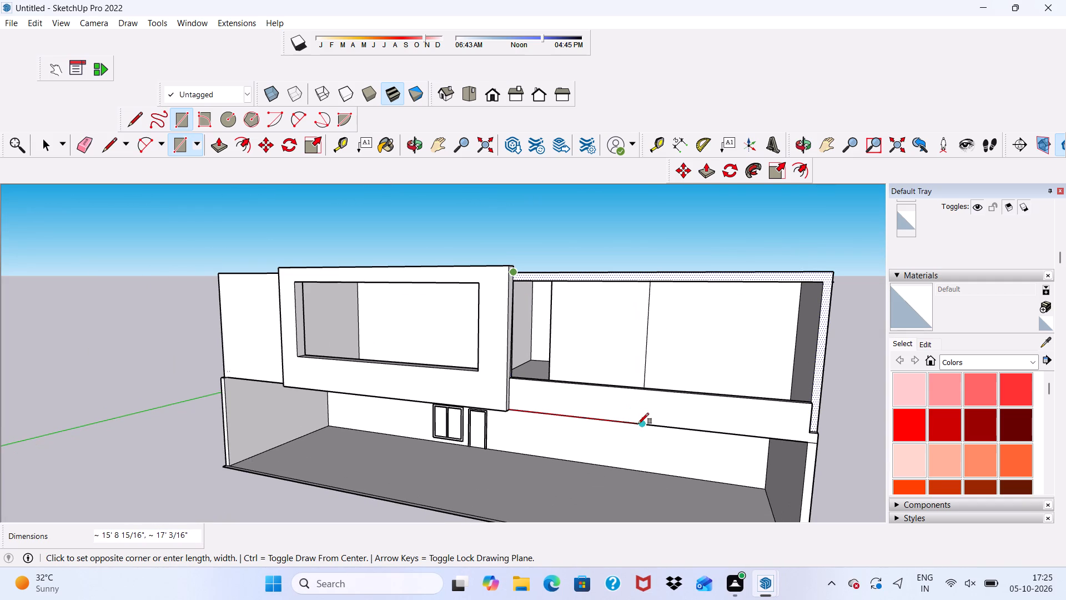
pyautogui.scroll(2, 540, 351)
pyautogui.press('space')
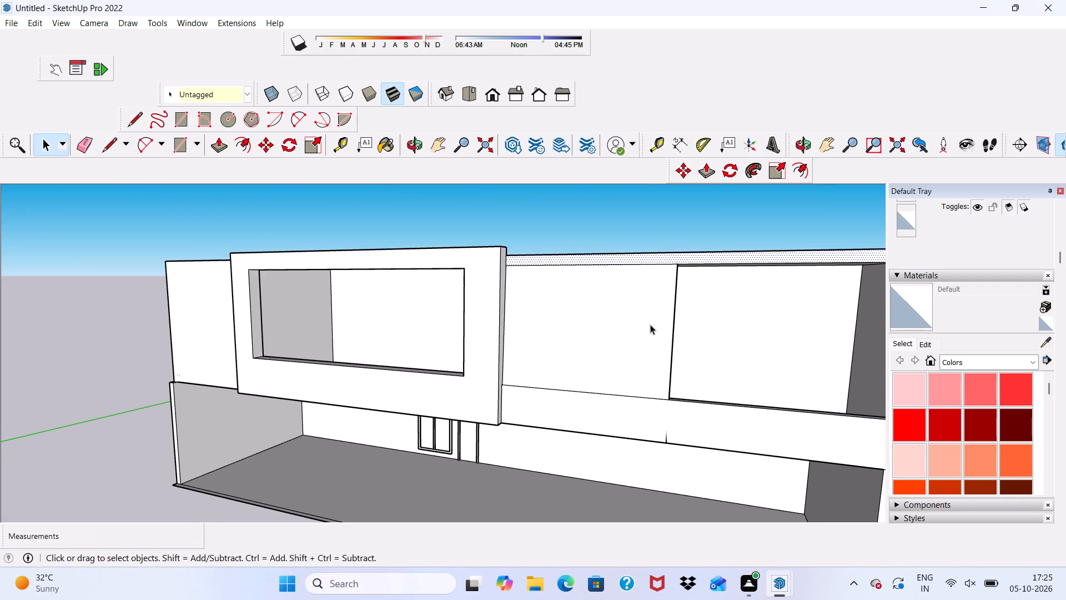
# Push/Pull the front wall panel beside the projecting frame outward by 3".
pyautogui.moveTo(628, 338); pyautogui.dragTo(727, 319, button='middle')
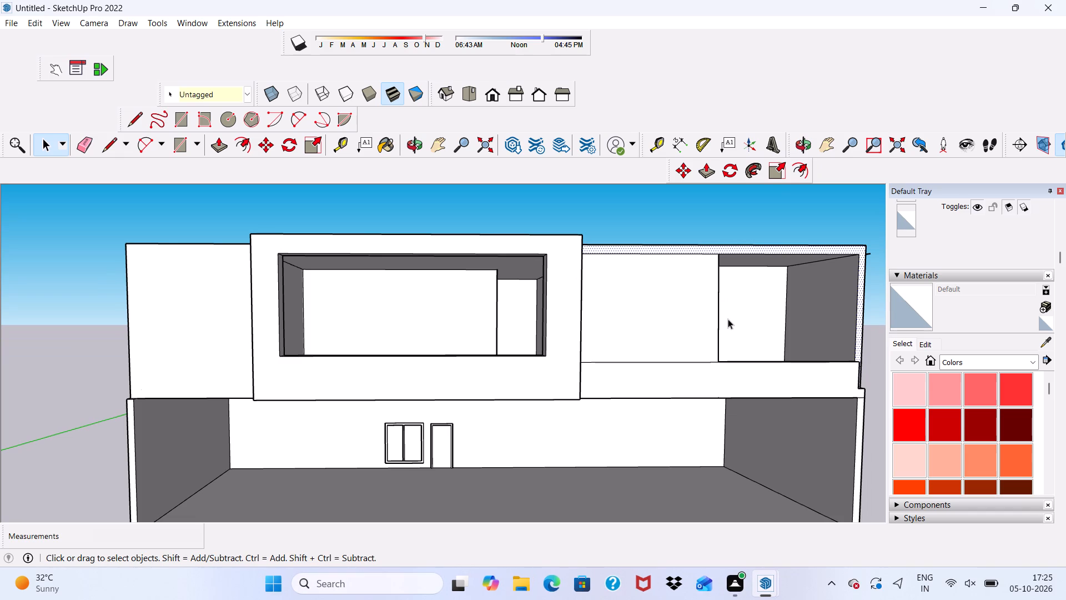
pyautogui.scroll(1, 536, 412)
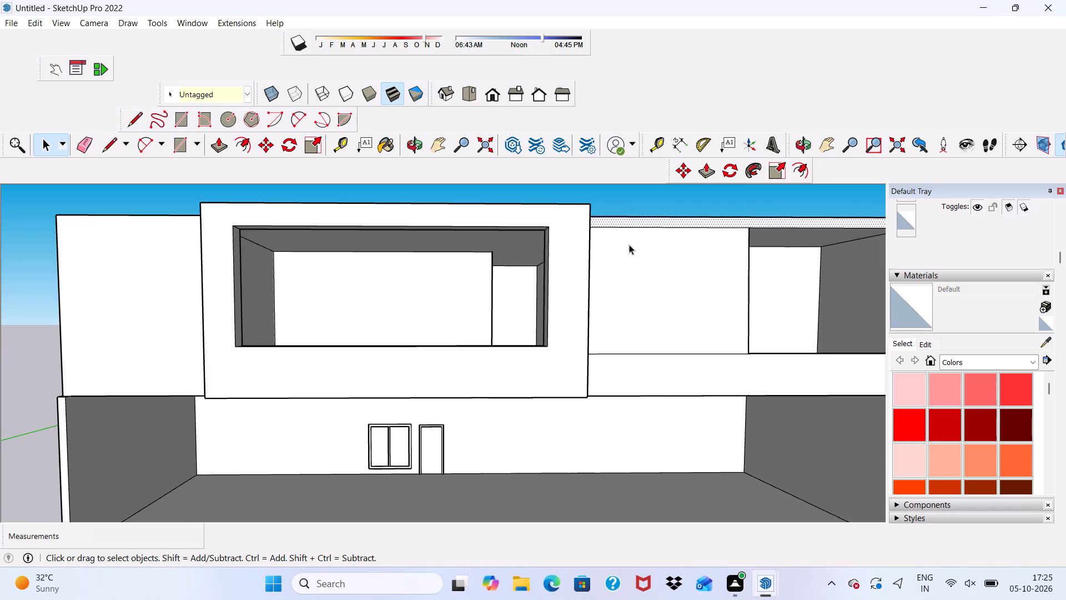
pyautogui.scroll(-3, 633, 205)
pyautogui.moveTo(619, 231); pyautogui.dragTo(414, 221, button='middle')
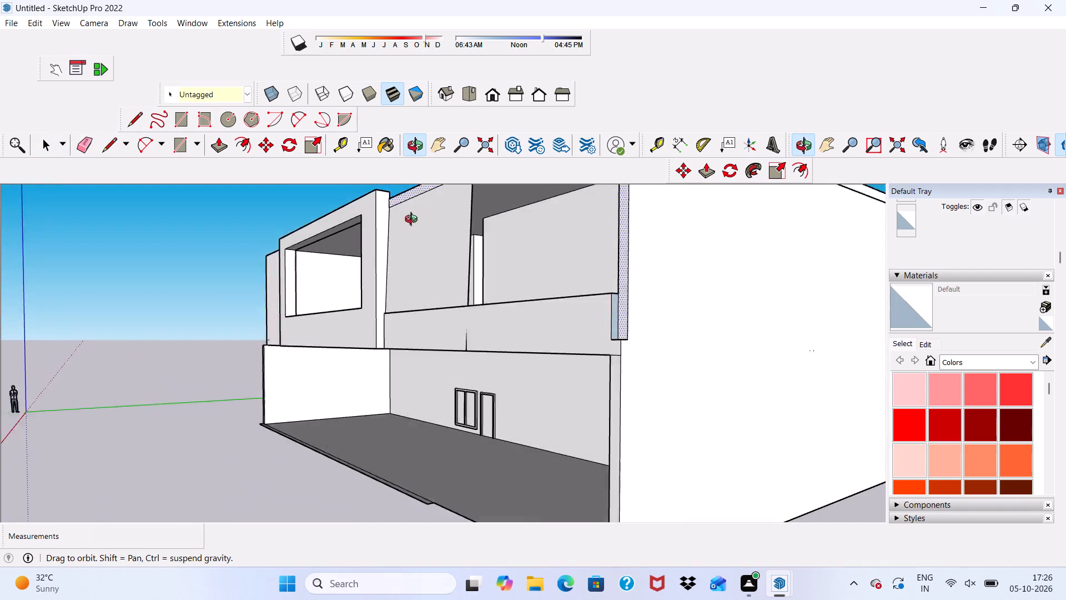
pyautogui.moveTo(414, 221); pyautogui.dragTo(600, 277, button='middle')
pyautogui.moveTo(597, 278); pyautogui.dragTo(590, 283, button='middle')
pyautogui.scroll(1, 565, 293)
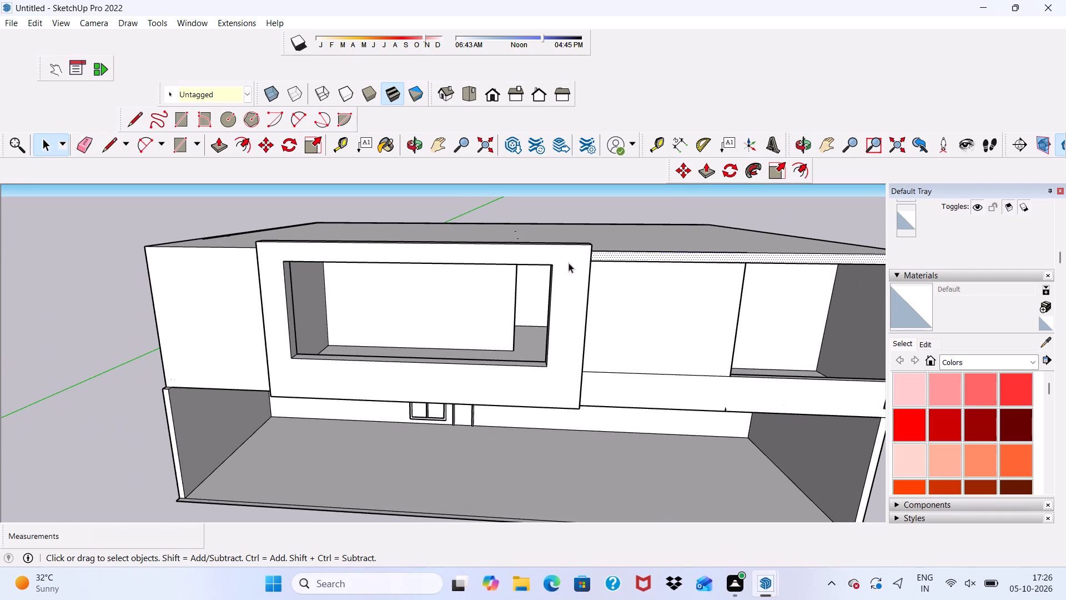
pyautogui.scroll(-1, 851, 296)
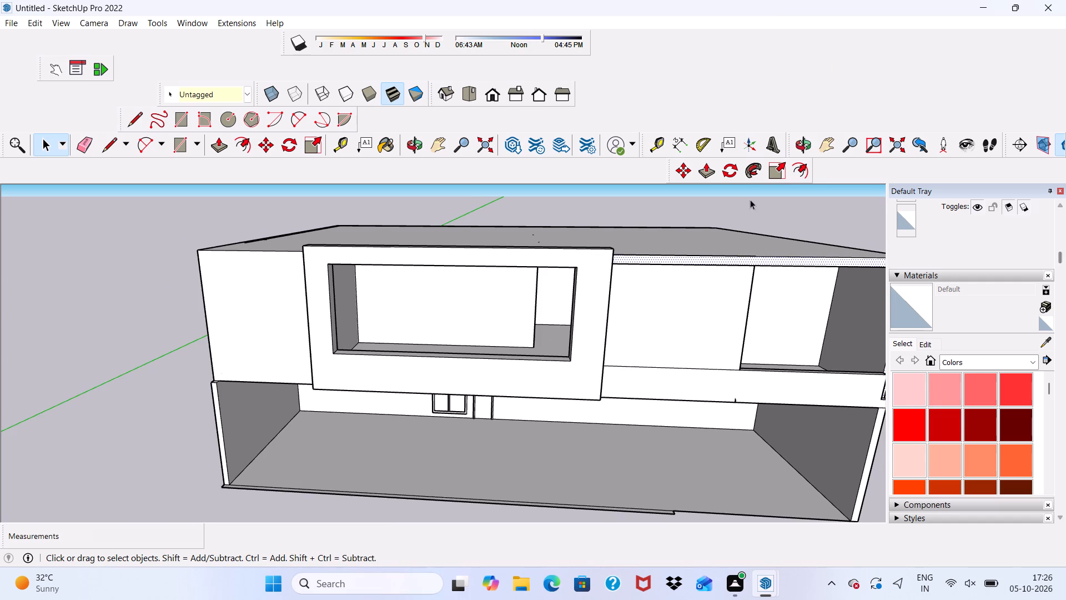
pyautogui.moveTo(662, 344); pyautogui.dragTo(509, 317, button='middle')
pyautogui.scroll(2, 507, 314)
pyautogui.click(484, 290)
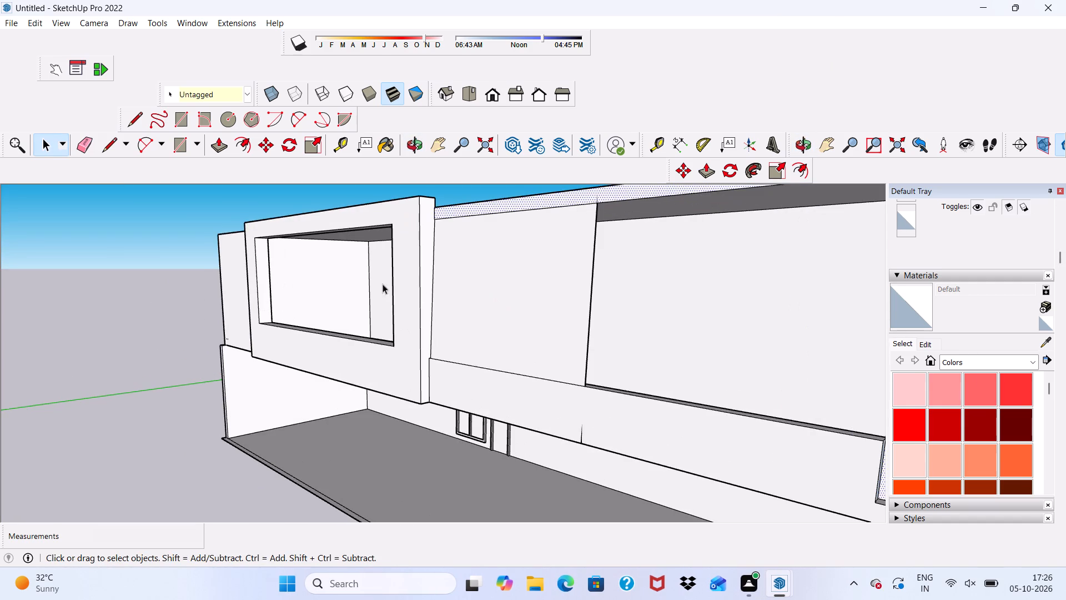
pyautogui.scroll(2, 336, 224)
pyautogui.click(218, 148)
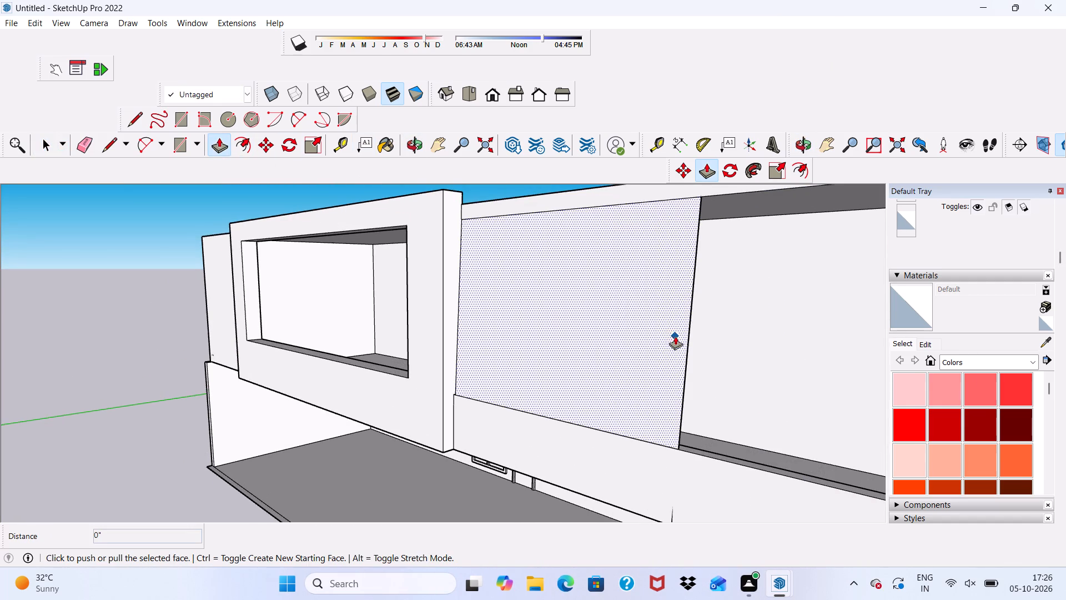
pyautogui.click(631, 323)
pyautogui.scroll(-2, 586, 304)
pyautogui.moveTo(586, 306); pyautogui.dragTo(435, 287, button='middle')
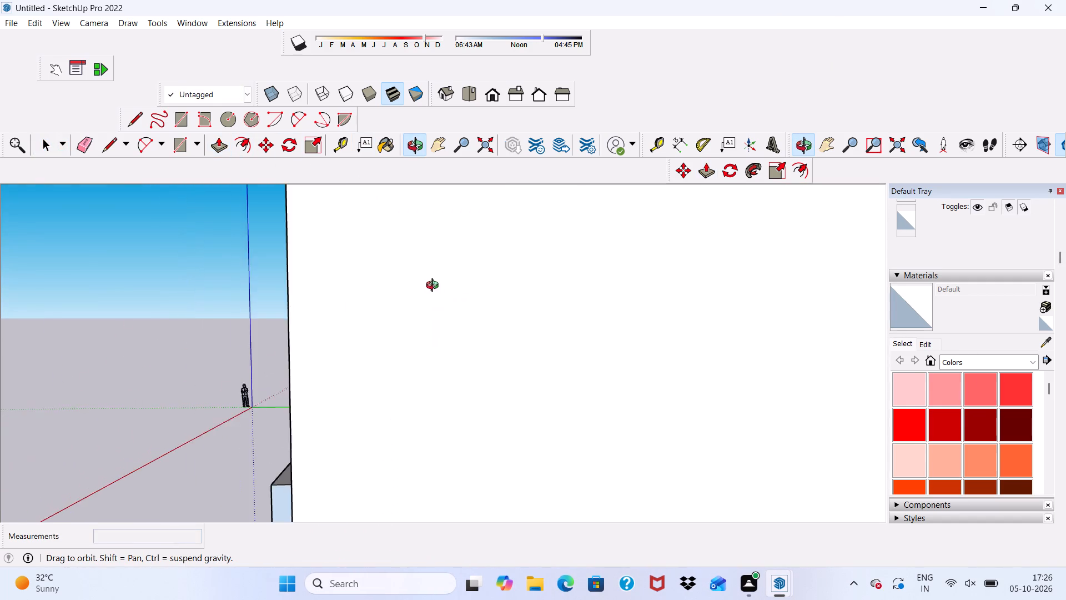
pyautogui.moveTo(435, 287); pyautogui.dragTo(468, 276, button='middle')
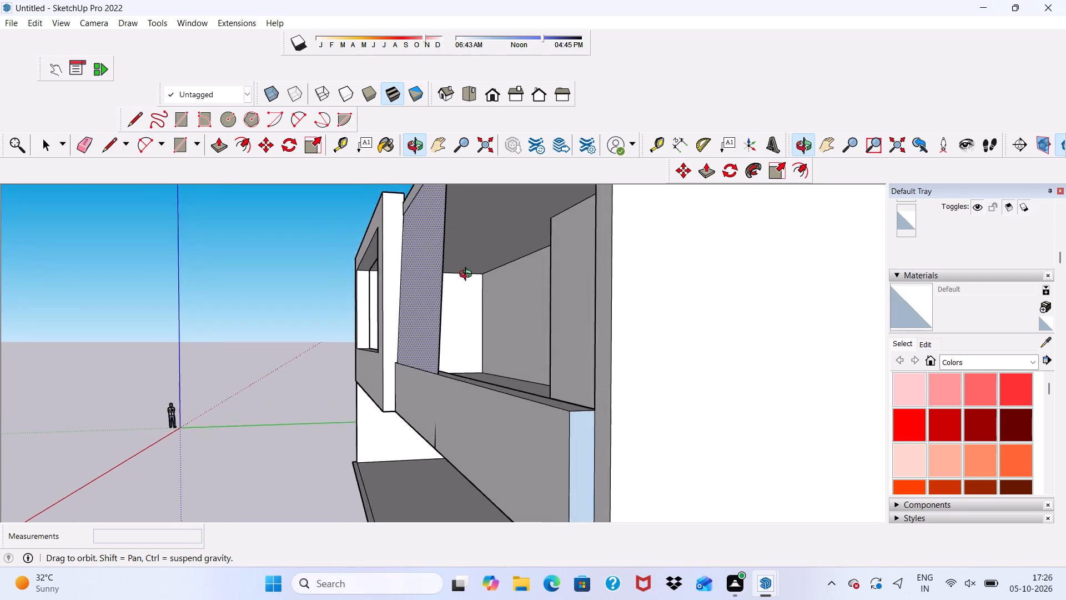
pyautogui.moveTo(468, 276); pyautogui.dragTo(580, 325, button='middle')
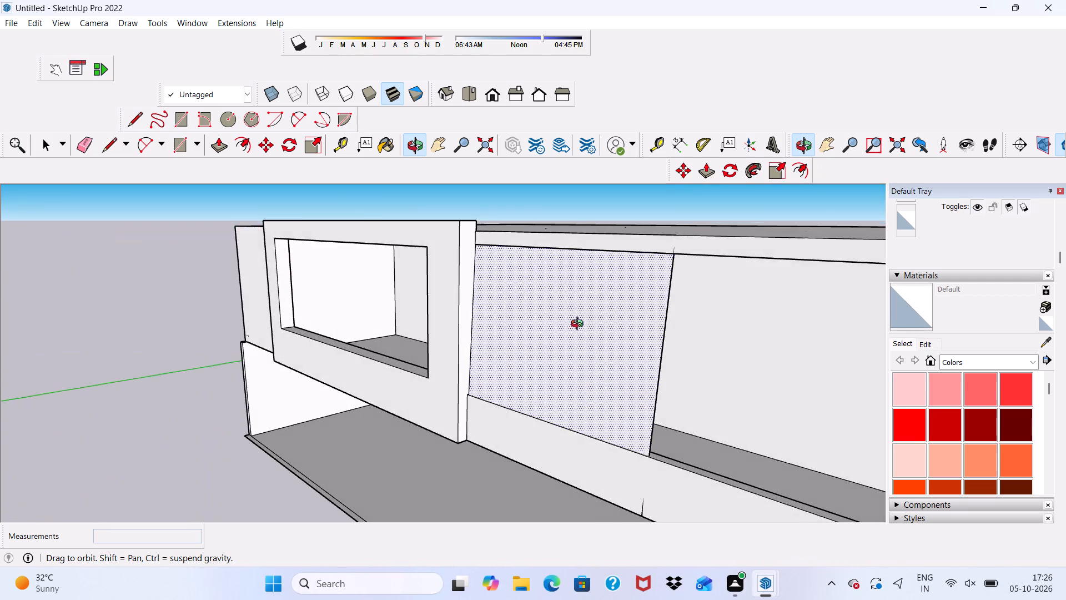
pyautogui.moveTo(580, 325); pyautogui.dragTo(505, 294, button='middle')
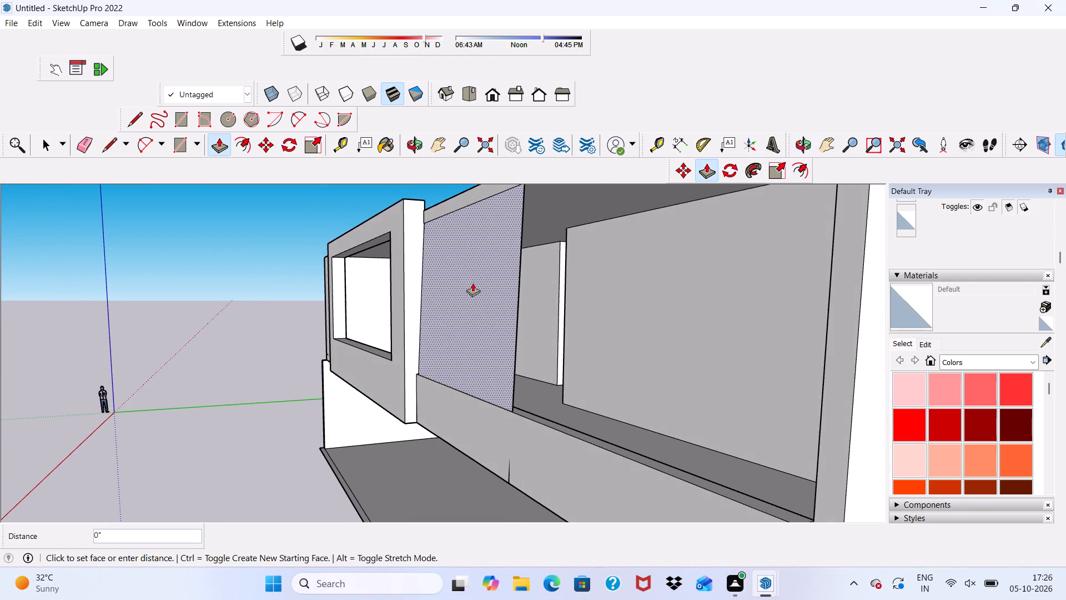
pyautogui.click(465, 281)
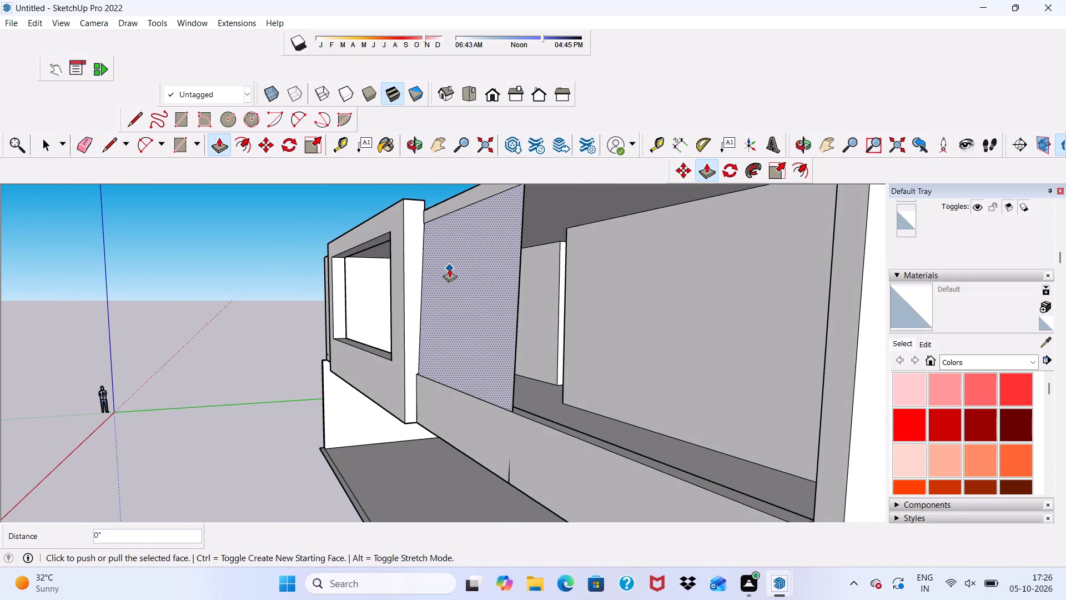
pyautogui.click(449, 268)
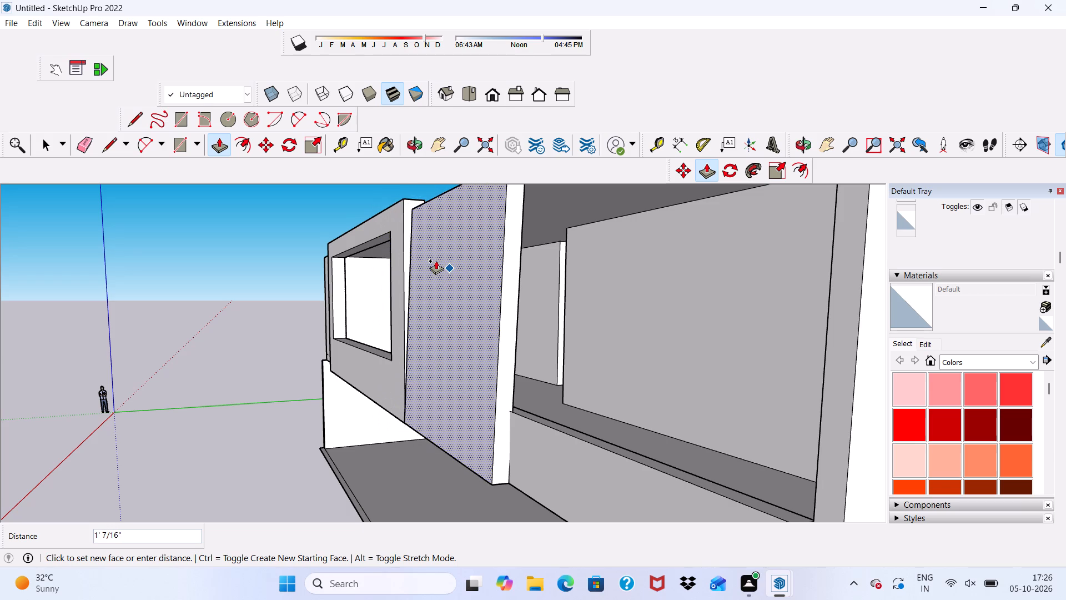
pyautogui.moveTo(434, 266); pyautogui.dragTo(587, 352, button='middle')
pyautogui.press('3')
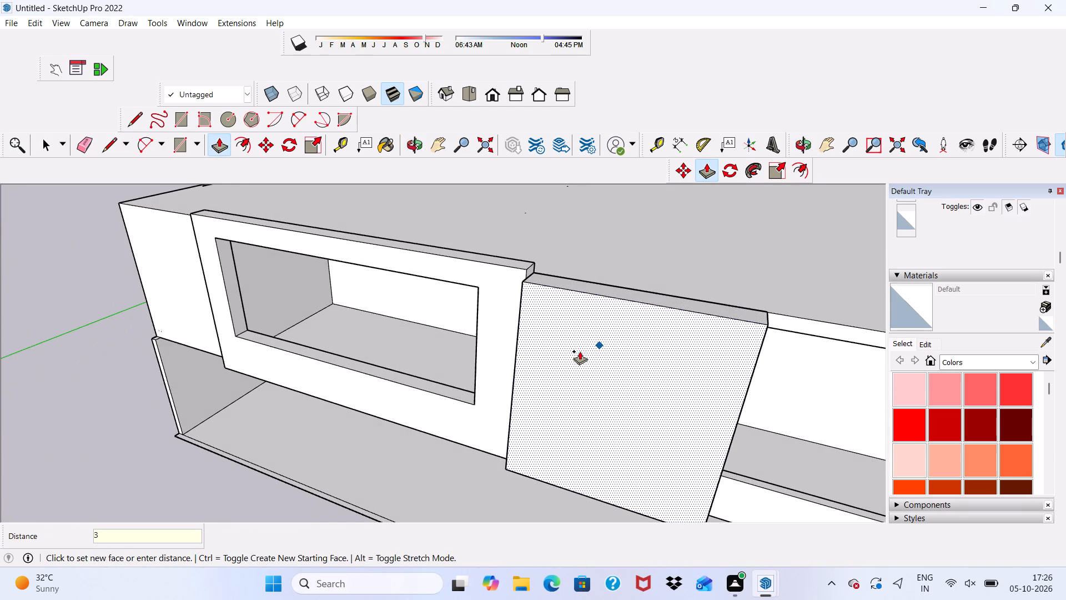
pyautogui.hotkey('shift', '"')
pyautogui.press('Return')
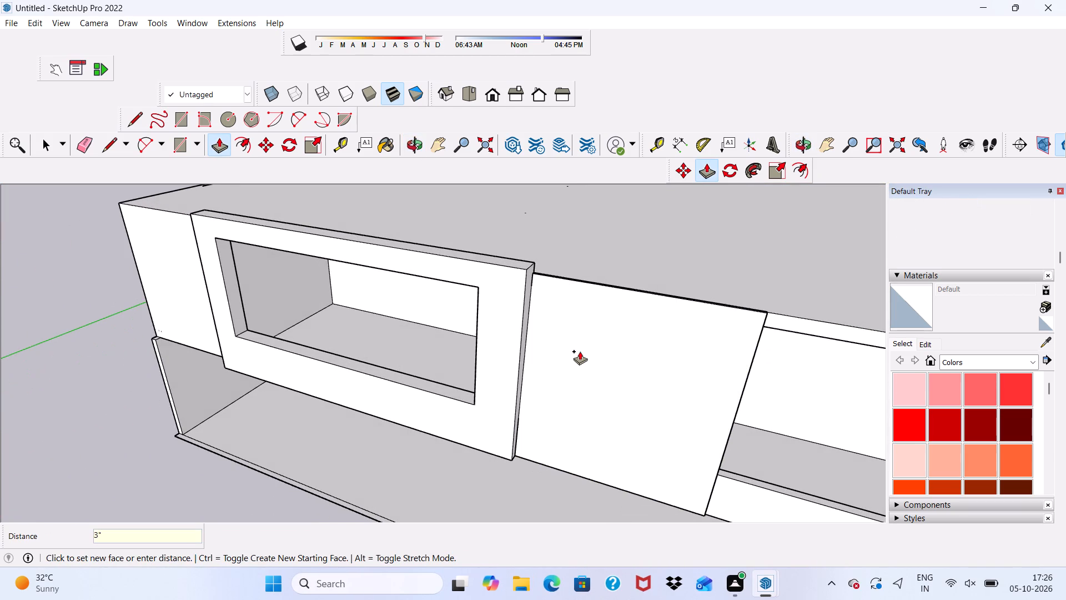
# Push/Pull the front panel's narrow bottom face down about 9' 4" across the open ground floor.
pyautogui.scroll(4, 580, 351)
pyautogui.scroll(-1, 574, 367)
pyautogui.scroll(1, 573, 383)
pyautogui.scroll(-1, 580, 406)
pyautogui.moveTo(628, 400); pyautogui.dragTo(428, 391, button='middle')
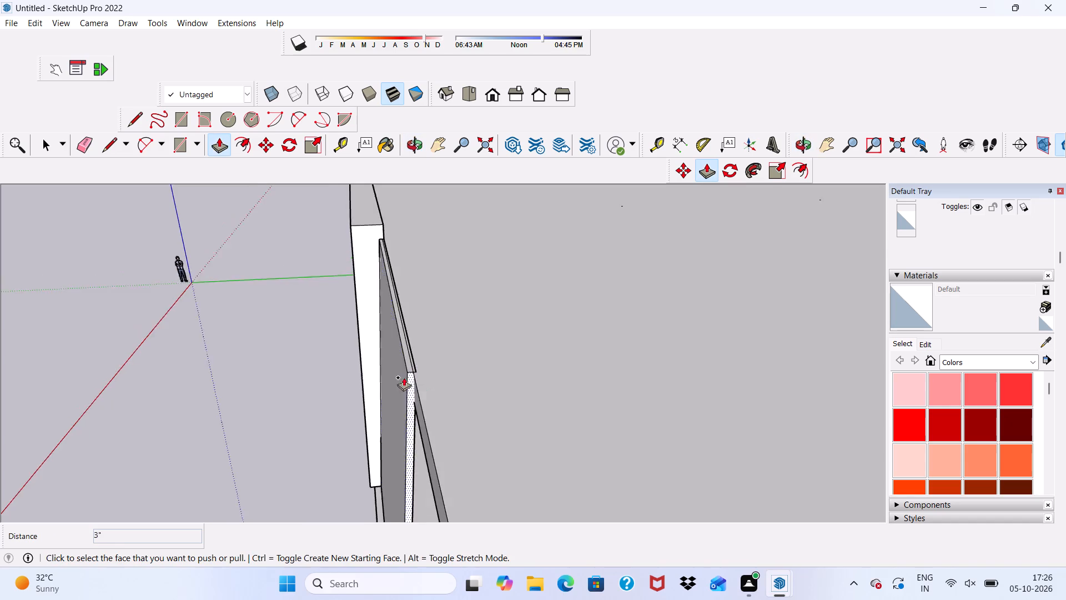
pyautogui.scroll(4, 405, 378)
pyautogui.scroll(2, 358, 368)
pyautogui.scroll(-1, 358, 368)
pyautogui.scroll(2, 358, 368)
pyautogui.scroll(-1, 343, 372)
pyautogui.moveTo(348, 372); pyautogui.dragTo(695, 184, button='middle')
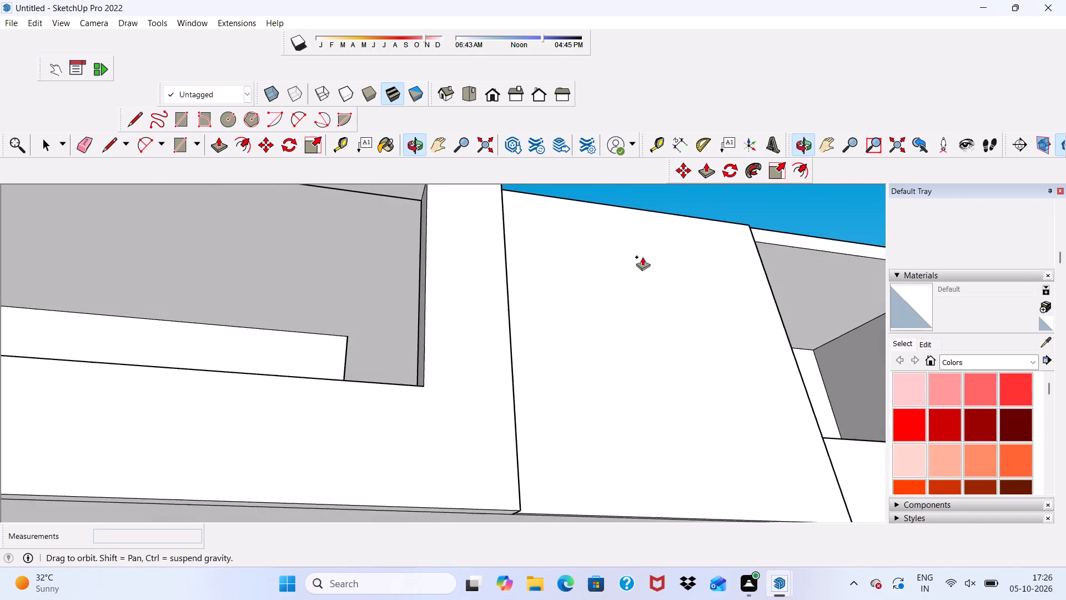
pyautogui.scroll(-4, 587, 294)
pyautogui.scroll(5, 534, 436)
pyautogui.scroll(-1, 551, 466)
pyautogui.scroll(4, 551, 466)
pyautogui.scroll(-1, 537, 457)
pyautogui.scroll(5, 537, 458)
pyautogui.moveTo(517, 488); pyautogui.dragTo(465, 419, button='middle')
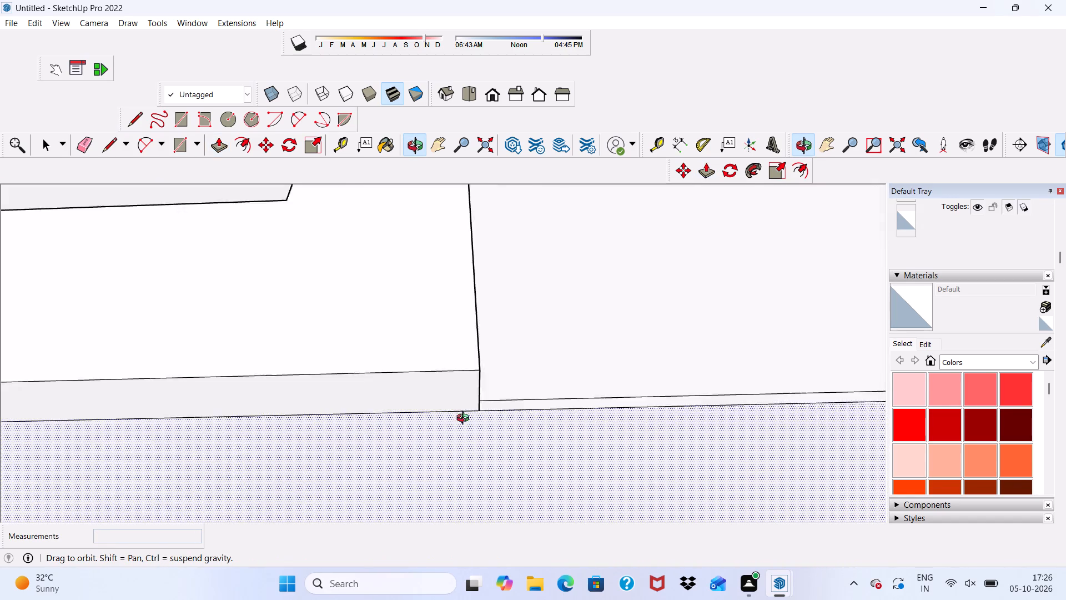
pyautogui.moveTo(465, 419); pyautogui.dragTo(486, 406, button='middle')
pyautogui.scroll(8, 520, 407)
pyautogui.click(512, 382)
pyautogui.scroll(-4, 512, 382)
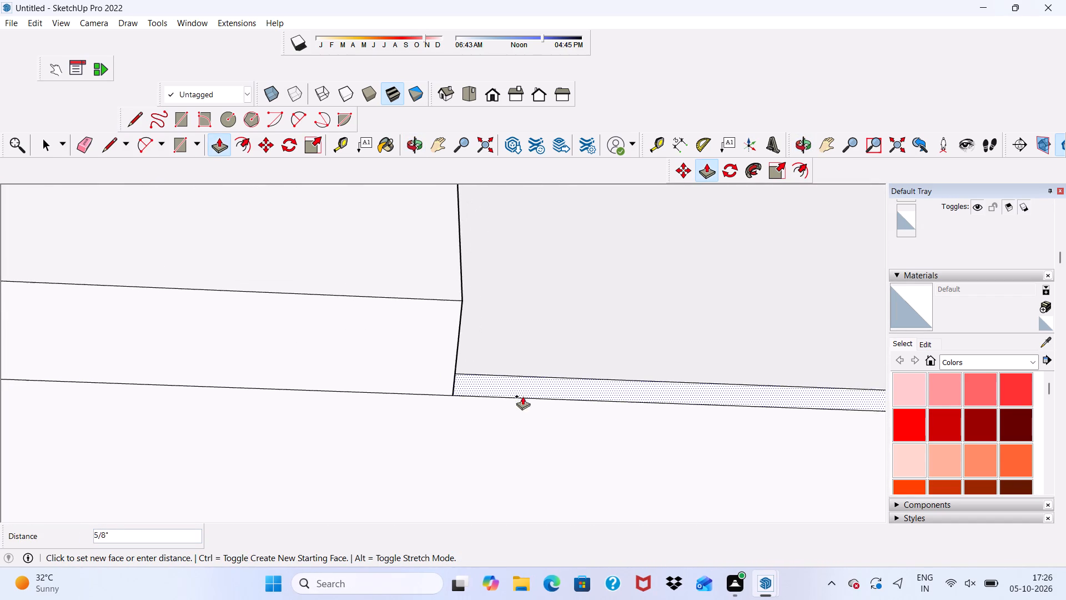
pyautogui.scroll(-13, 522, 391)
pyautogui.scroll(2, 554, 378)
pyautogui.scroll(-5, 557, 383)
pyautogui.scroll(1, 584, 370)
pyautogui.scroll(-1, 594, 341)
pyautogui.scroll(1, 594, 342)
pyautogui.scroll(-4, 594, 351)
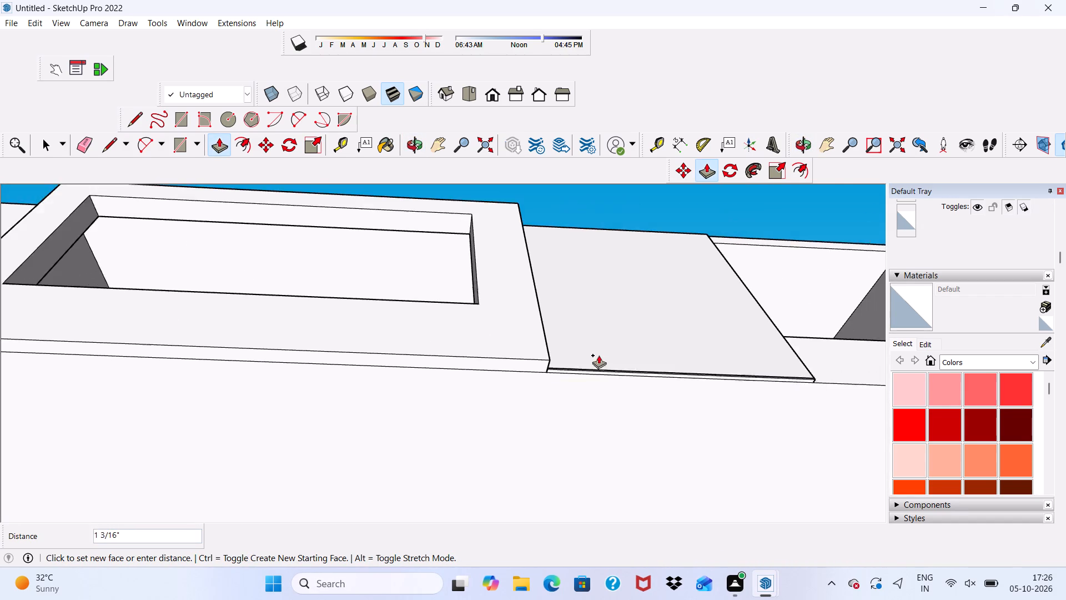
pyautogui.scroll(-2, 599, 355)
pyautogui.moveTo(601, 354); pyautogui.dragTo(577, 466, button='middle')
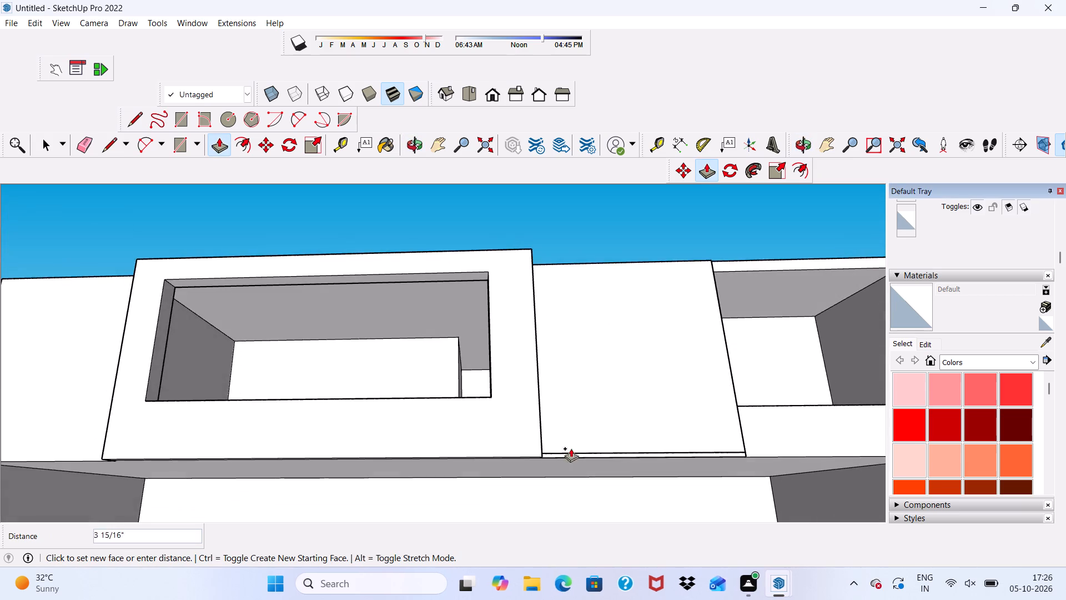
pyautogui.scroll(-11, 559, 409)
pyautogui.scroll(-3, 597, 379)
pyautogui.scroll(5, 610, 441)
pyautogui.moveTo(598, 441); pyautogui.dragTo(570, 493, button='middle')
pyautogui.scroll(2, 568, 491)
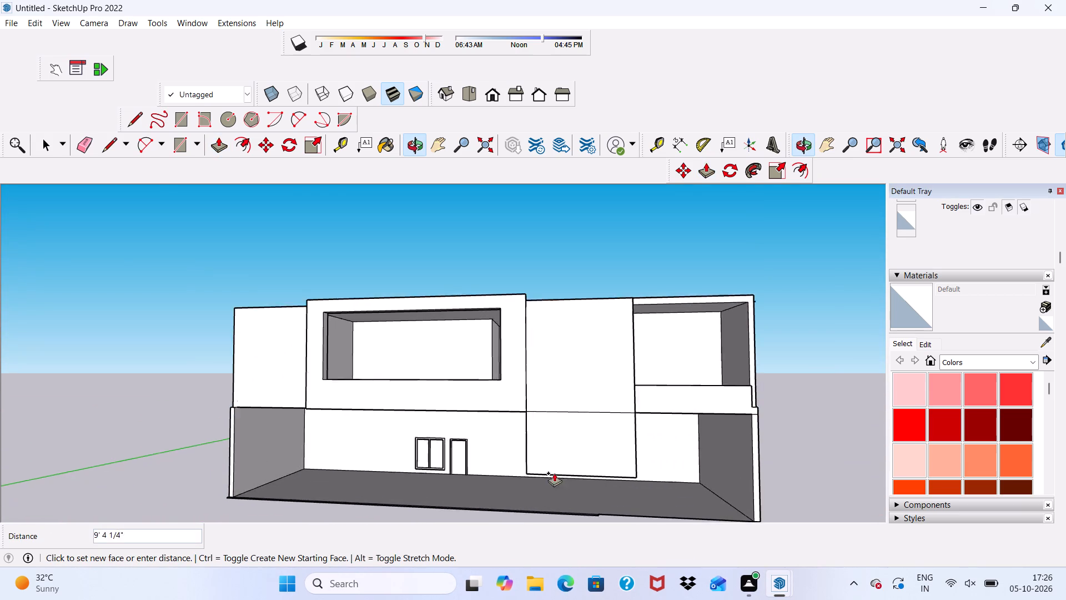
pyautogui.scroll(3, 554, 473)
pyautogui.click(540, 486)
# Examine the lengthened front panel and its junction with the projecting frame from the front, both sides, above and below.
pyautogui.scroll(-3, 542, 462)
pyautogui.moveTo(550, 458); pyautogui.dragTo(428, 422, button='middle')
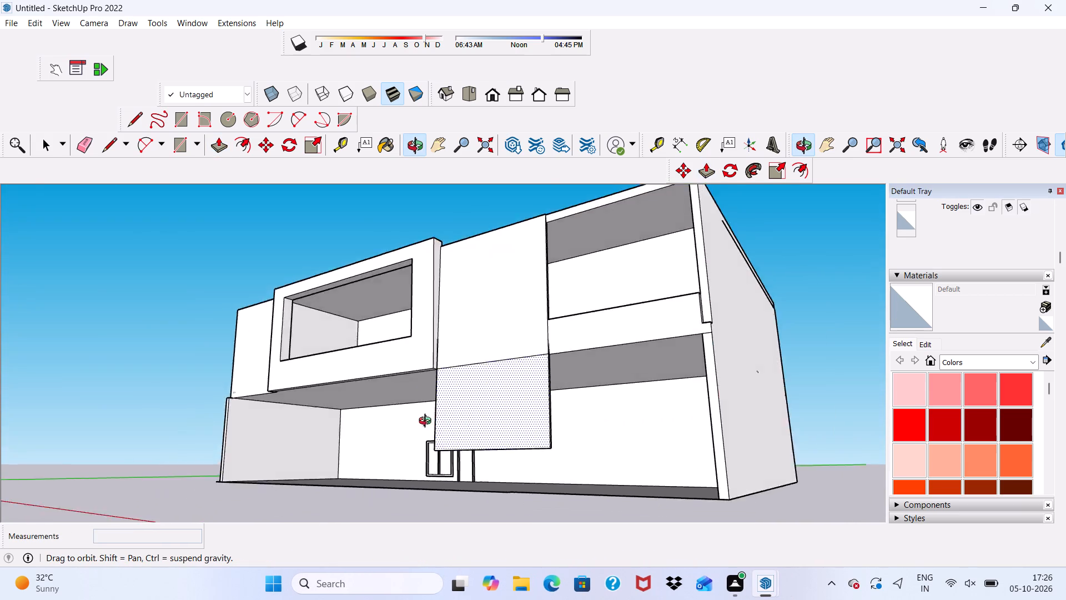
pyautogui.moveTo(428, 422); pyautogui.dragTo(761, 409, button='middle')
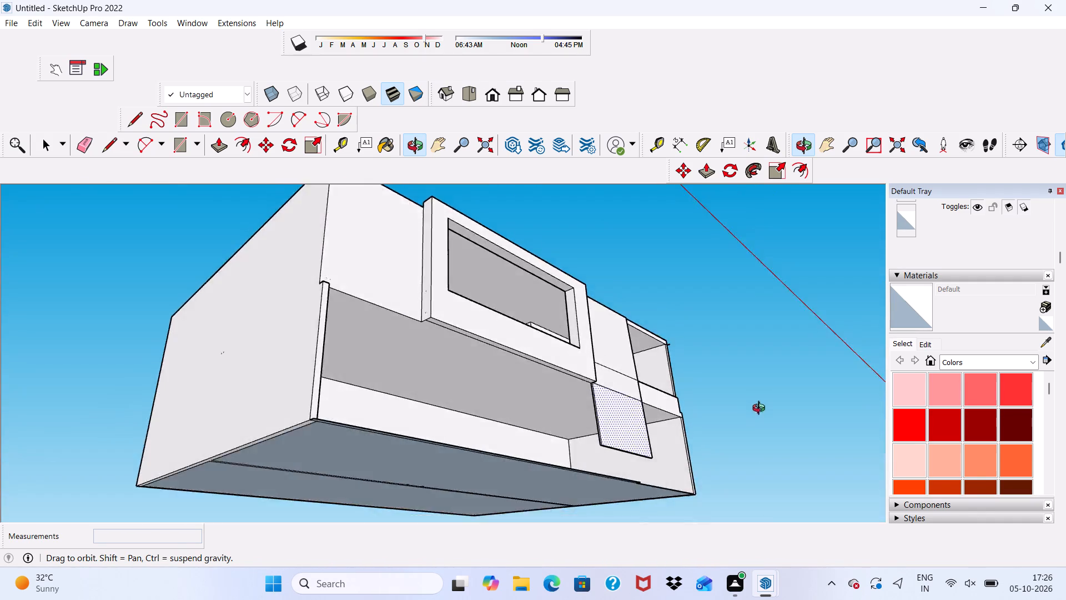
pyautogui.moveTo(761, 409); pyautogui.dragTo(539, 494, button='middle')
pyautogui.scroll(5, 552, 371)
pyautogui.scroll(1, 538, 300)
pyautogui.scroll(-3, 537, 300)
pyautogui.press('space')
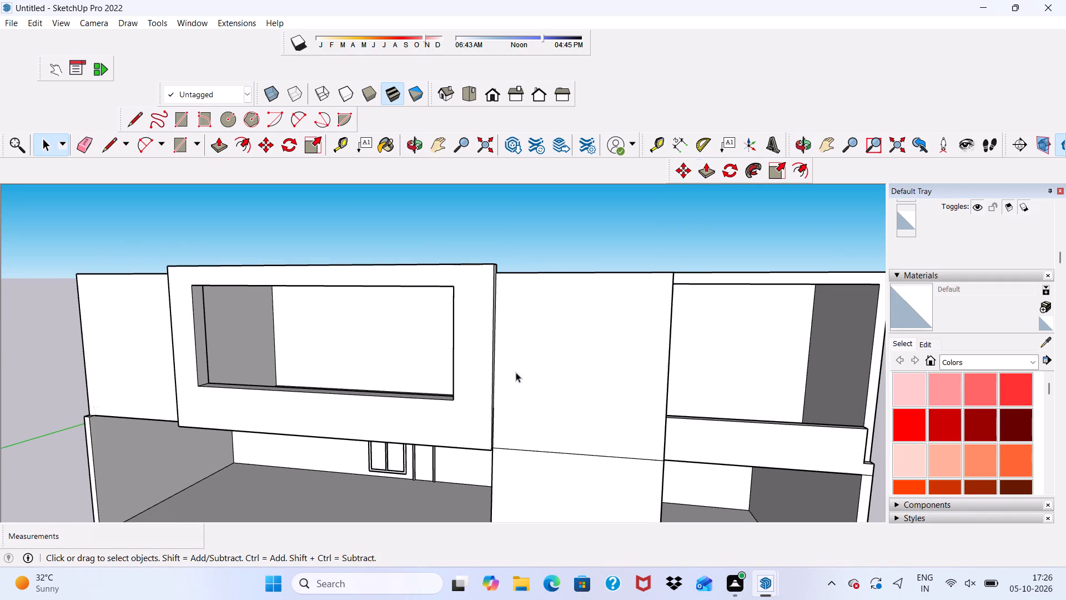
pyautogui.scroll(3, 524, 307)
pyautogui.scroll(-6, 524, 307)
pyautogui.scroll(2, 524, 307)
pyautogui.scroll(-1, 524, 307)
pyautogui.moveTo(524, 306); pyautogui.dragTo(494, 378, button='middle')
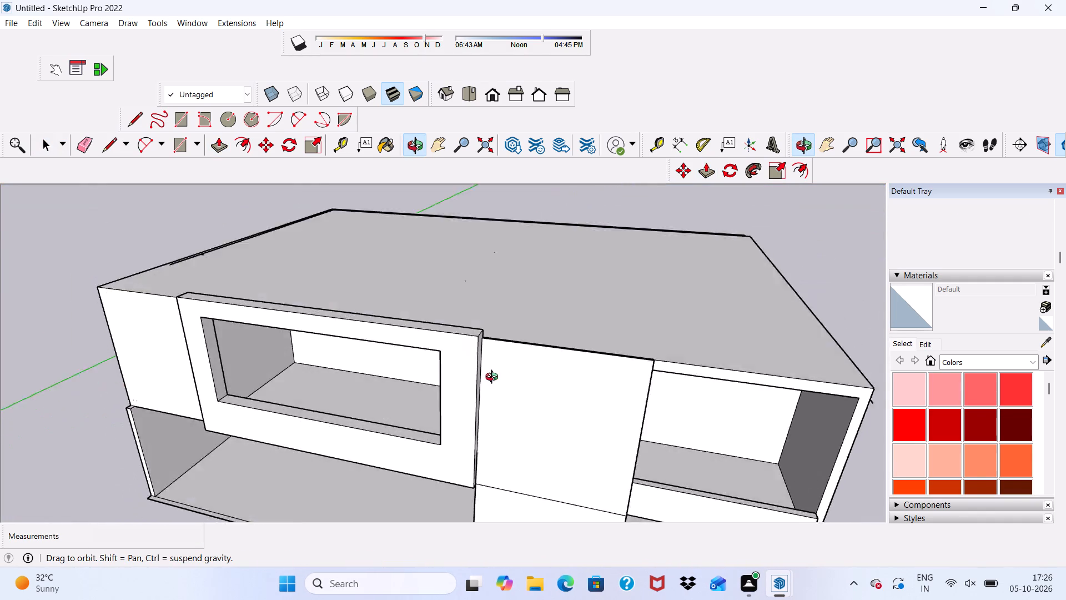
pyautogui.moveTo(494, 378); pyautogui.dragTo(437, 398, button='middle')
pyautogui.scroll(5, 395, 365)
pyautogui.scroll(-1, 393, 363)
pyautogui.moveTo(449, 367); pyautogui.dragTo(459, 221, button='middle')
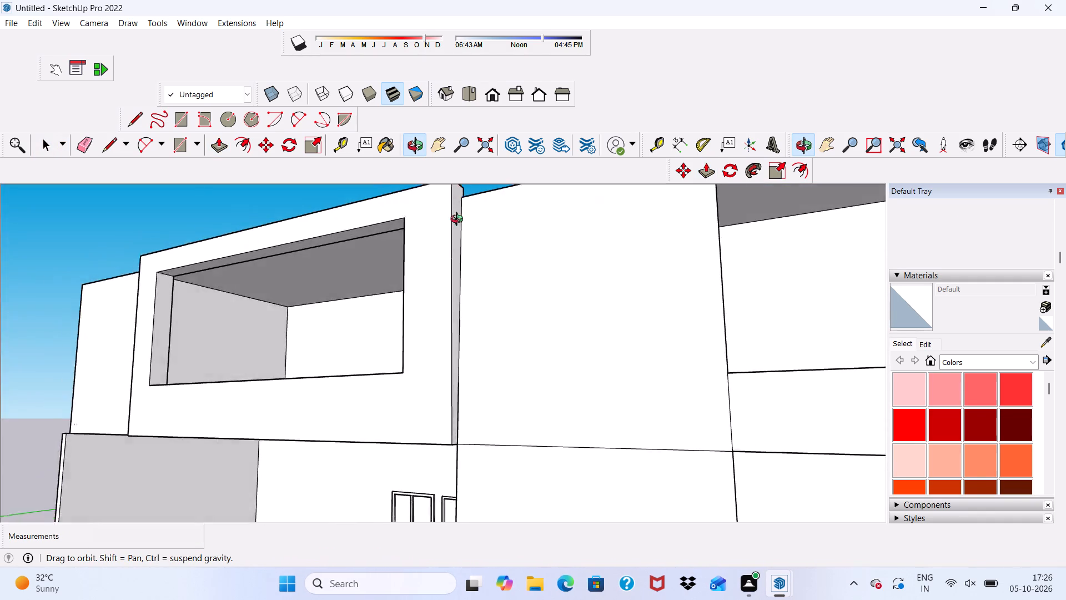
pyautogui.moveTo(459, 221); pyautogui.dragTo(394, 209, button='middle')
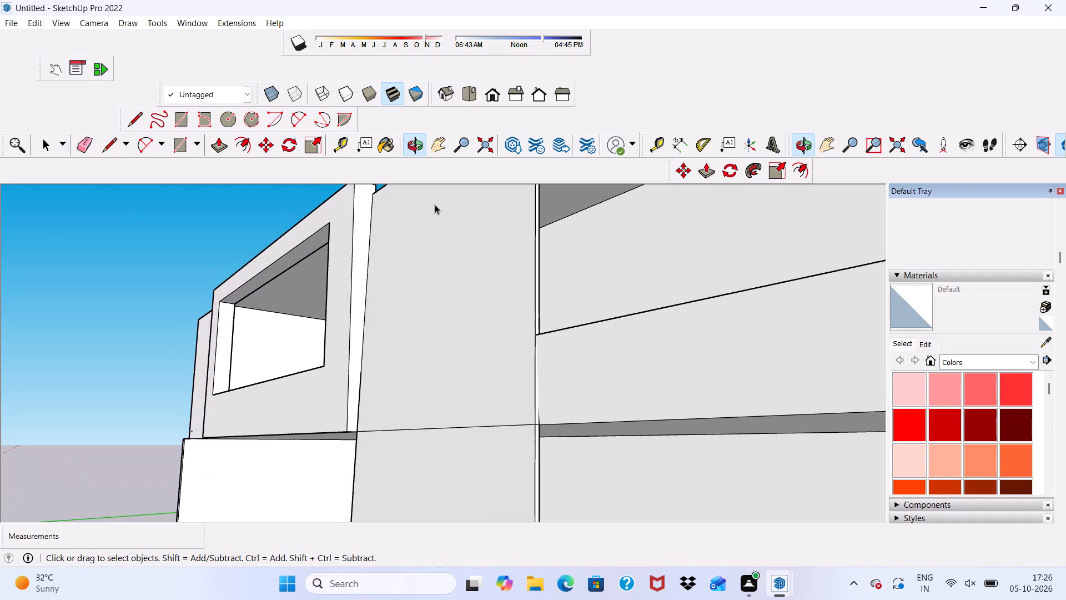
# Undo the front panel's downward extension, its 3" pull and the rectangle it was made from.
pyautogui.hotkey('ctrl', 'z')
pyautogui.hotkey('ctrl', 'z')
pyautogui.keyDown('ctrl'); pyautogui.moveTo(474, 208); pyautogui.dragTo(482, 208); pyautogui.keyUp('ctrl')
pyautogui.hotkey('ctrl', 'z')
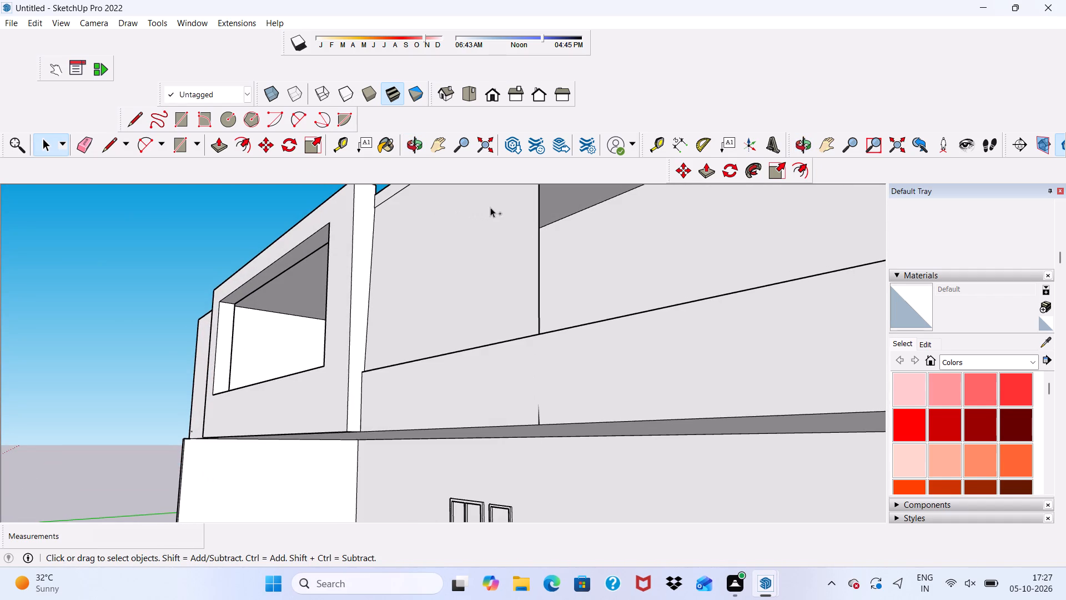
pyautogui.hotkey('ctrl', 'z')
# Draw a rectangle about 15' 9" by 12' across the upper open bay, from the projecting frame's base corner to the top edge's midpoint.
pyautogui.scroll(4, 451, 283)
pyautogui.scroll(-2, 437, 276)
pyautogui.scroll(1, 436, 276)
pyautogui.scroll(-2, 436, 276)
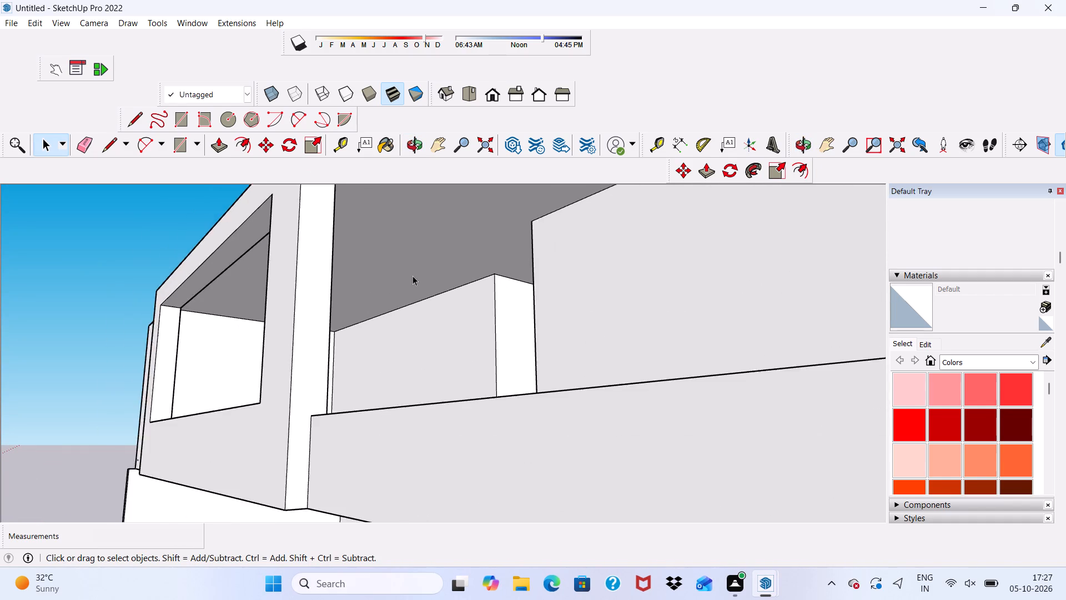
pyautogui.scroll(-2, 413, 276)
pyautogui.moveTo(413, 276); pyautogui.dragTo(375, 332, button='middle')
pyautogui.scroll(1, 172, 168)
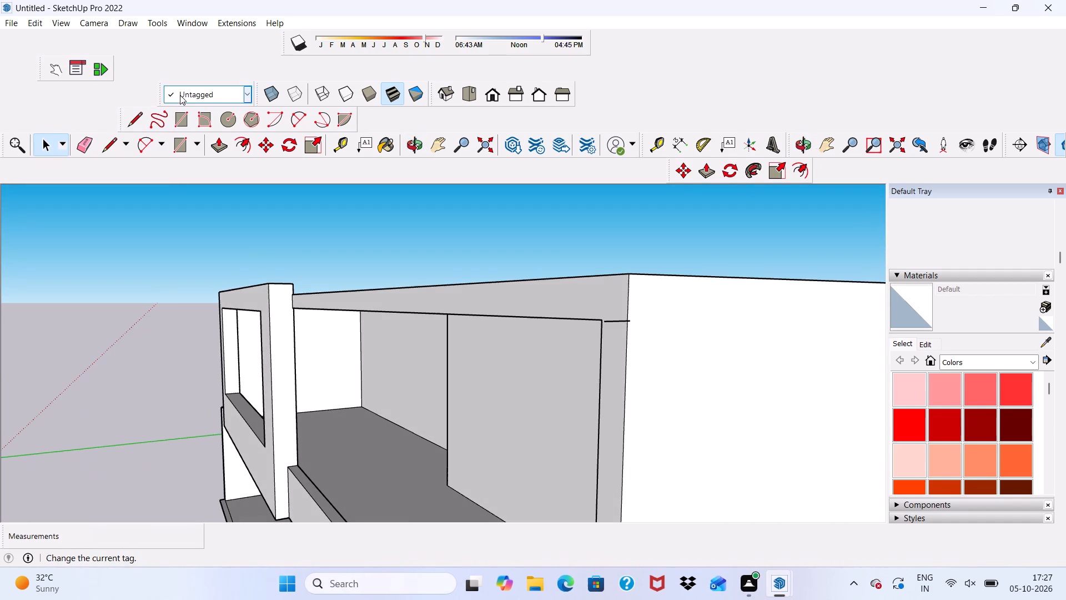
pyautogui.click(180, 119)
pyautogui.scroll(-3, 215, 159)
pyautogui.moveTo(316, 191); pyautogui.dragTo(442, 183, button='middle')
pyautogui.scroll(2, 499, 354)
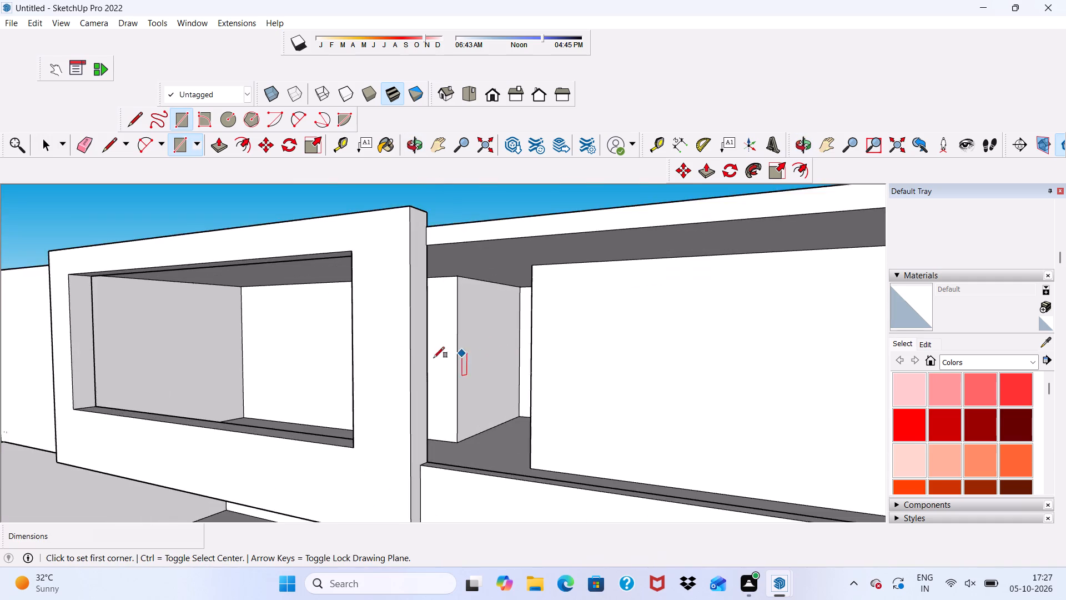
pyautogui.scroll(3, 434, 358)
pyautogui.scroll(3, 441, 489)
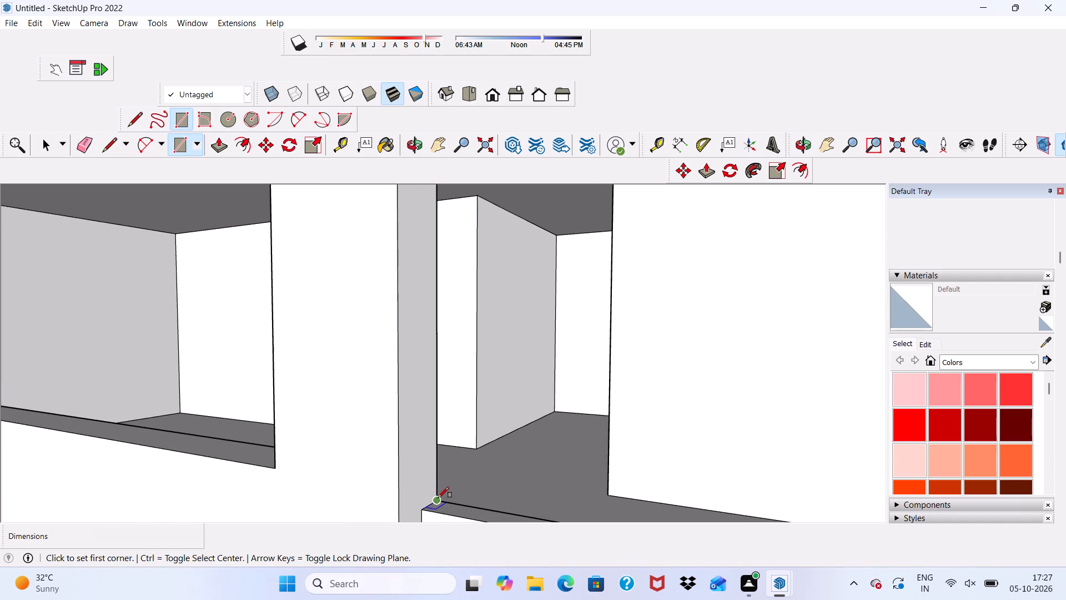
pyautogui.click(436, 503)
pyautogui.scroll(-12, 423, 403)
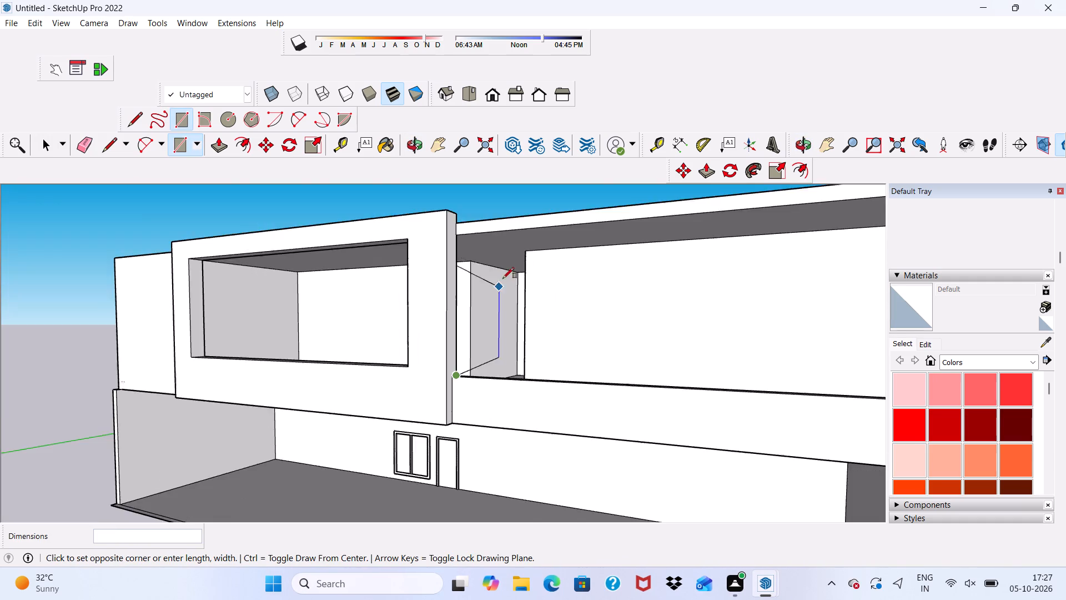
pyautogui.scroll(-5, 503, 278)
pyautogui.scroll(4, 557, 239)
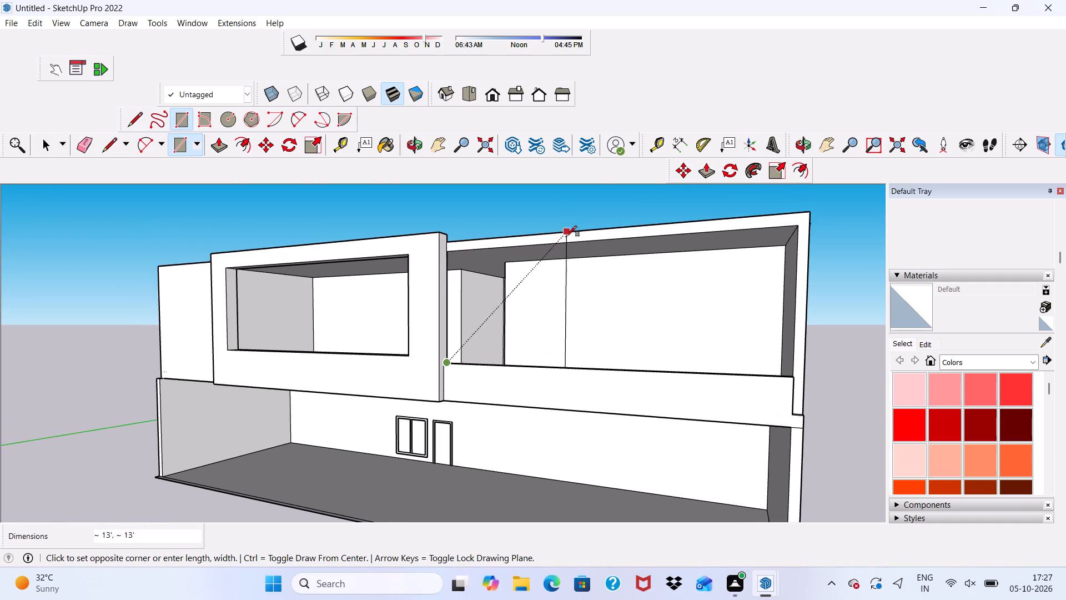
pyautogui.click(595, 241)
pyautogui.click(512, 292)
pyautogui.press('space')
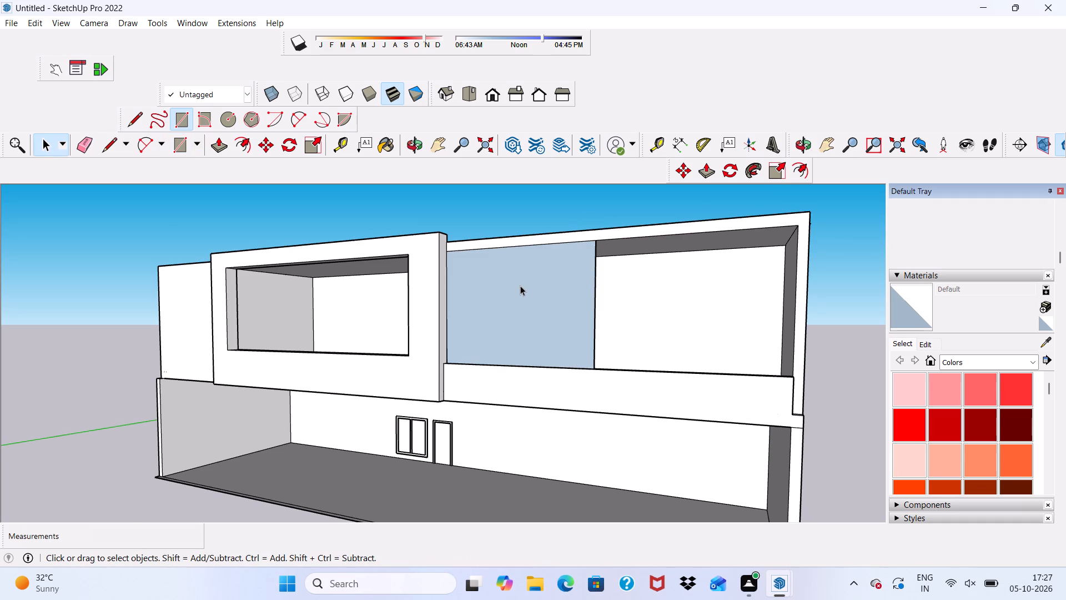
# Erase the short stray edge just below the roof at the front wall's outer corner, at the open bay's far end from the projecting frame.
pyautogui.moveTo(517, 287); pyautogui.dragTo(323, 308, button='middle')
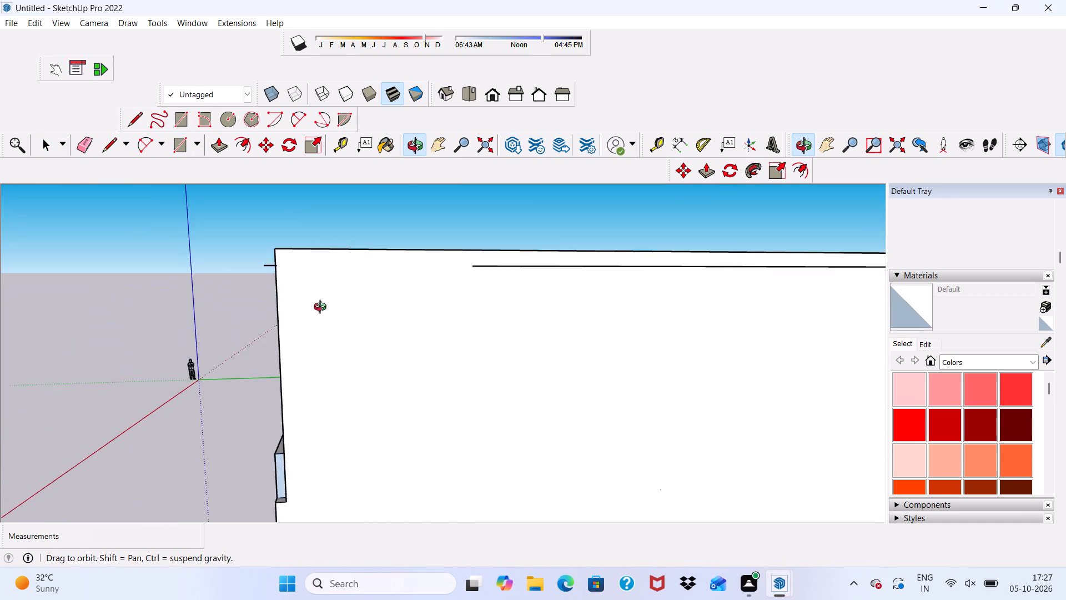
pyautogui.moveTo(323, 308); pyautogui.dragTo(354, 334, button='middle')
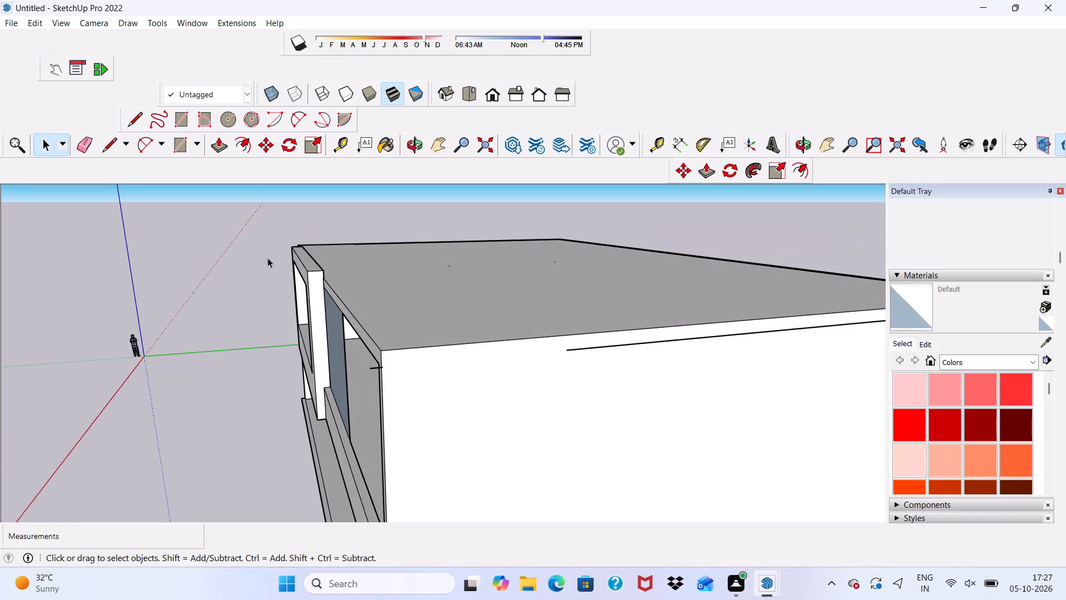
pyautogui.click(84, 141)
pyautogui.scroll(2, 338, 364)
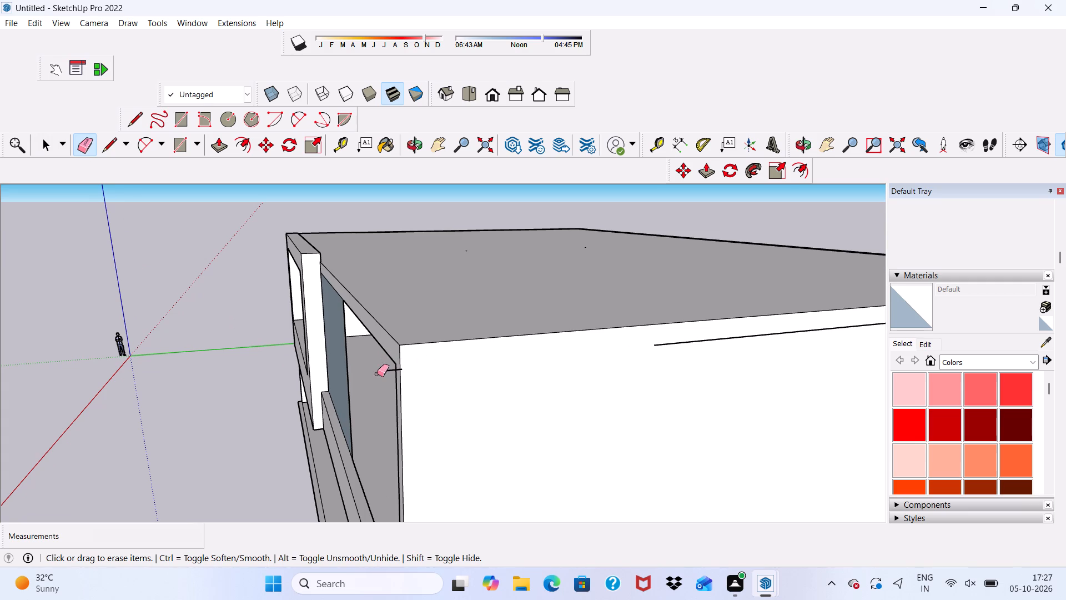
pyautogui.moveTo(377, 374); pyautogui.dragTo(463, 368, button='middle')
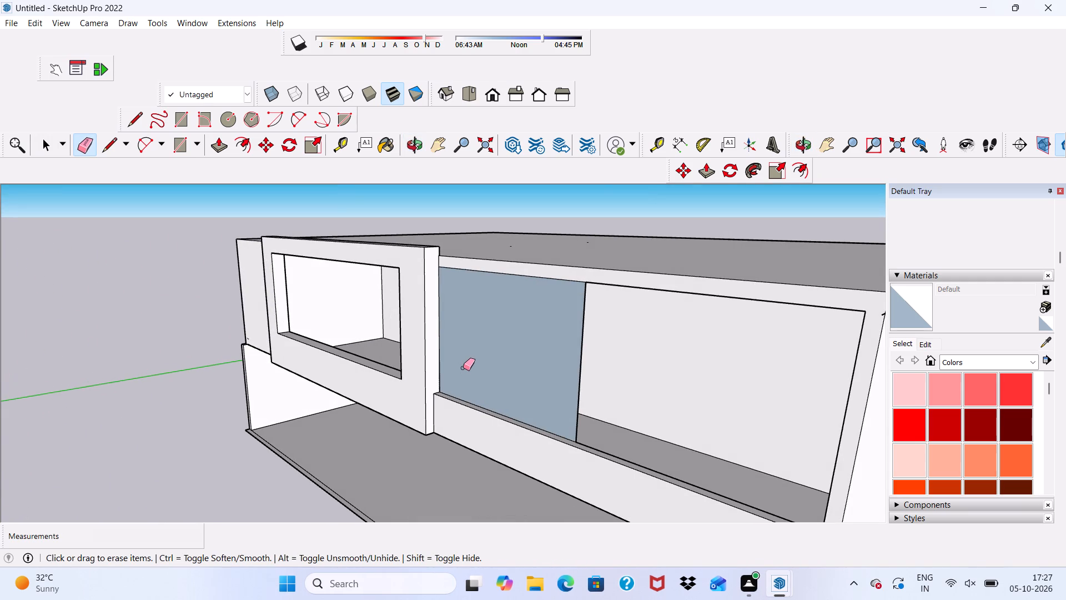
pyautogui.scroll(7, 461, 363)
pyautogui.scroll(-4, 431, 381)
pyautogui.scroll(3, 488, 340)
pyautogui.scroll(-2, 447, 312)
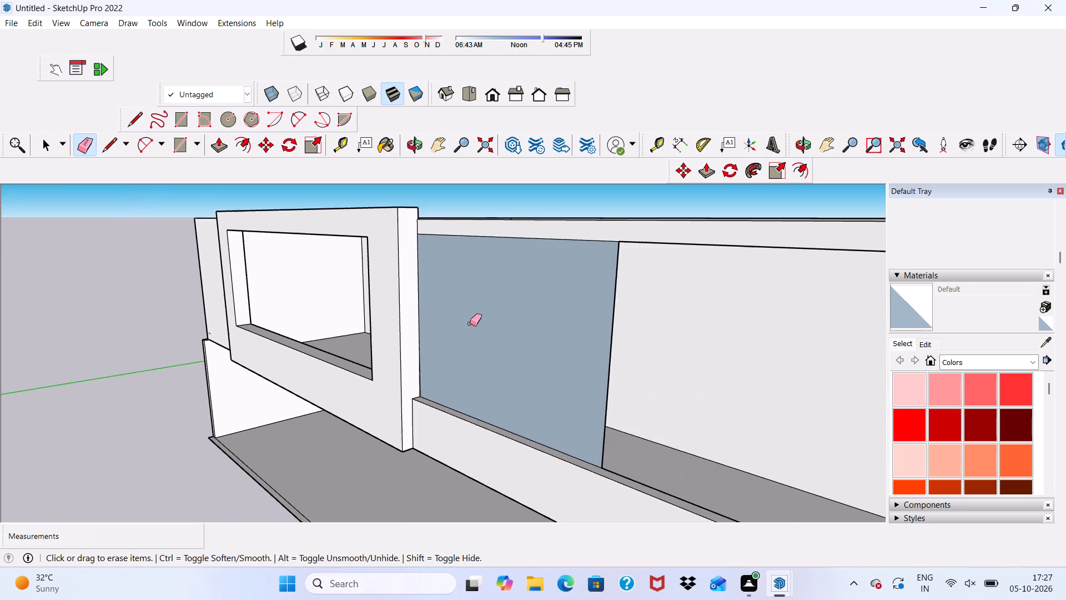
pyautogui.scroll(-3, 470, 323)
pyautogui.scroll(1, 540, 276)
pyautogui.scroll(-1, 615, 264)
pyautogui.scroll(-4, 418, 282)
pyautogui.scroll(1, 398, 296)
pyautogui.scroll(-1, 460, 262)
pyautogui.scroll(1, 460, 262)
pyautogui.scroll(-3, 459, 262)
pyautogui.scroll(7, 667, 276)
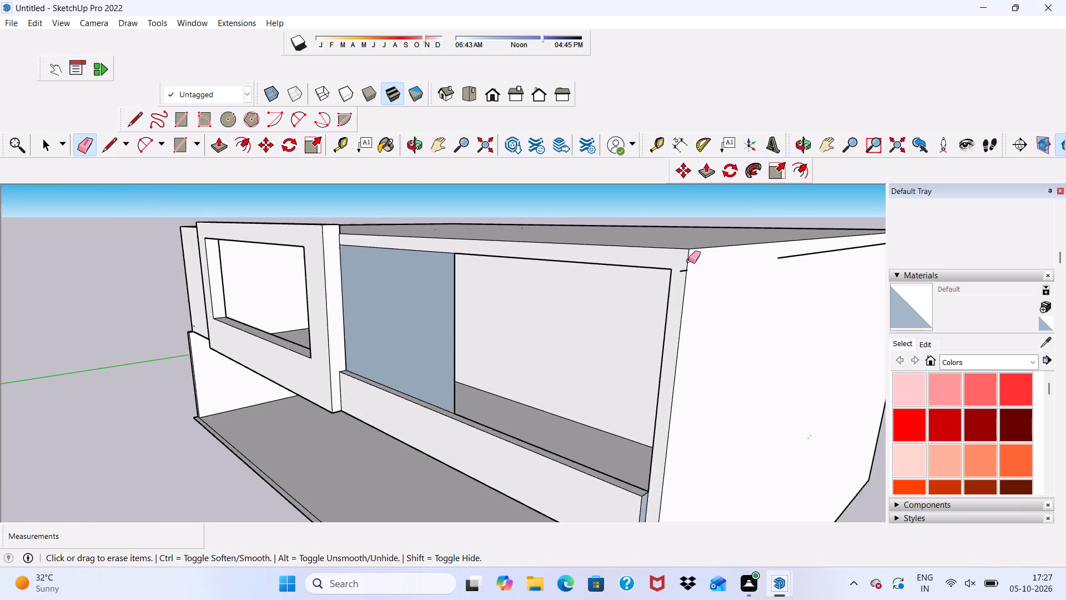
pyautogui.scroll(2, 688, 261)
pyautogui.click(683, 276)
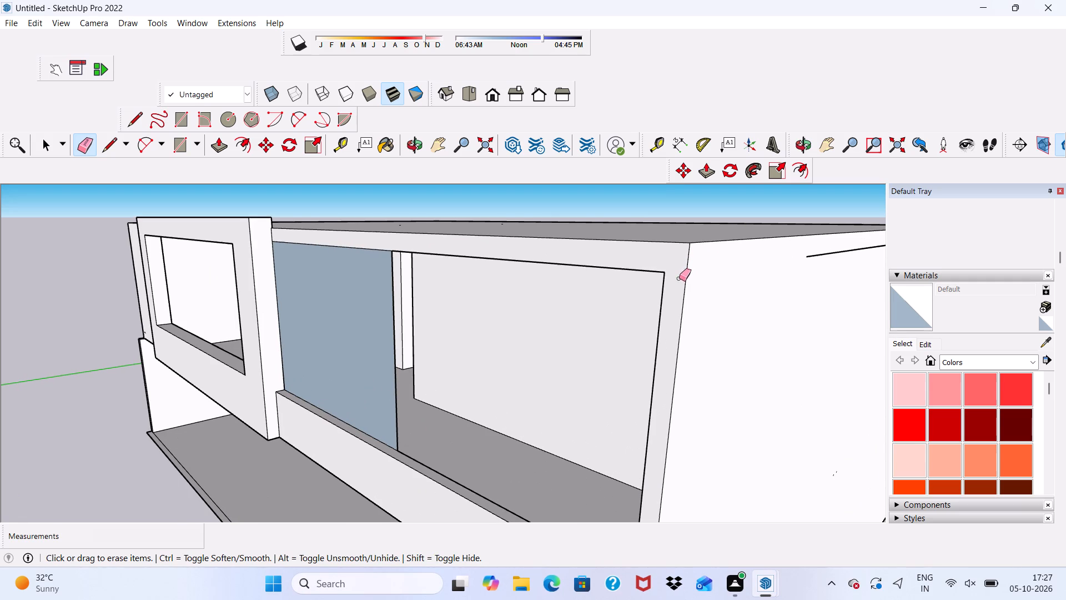
pyautogui.scroll(-3, 697, 266)
pyautogui.moveTo(592, 341); pyautogui.dragTo(535, 371, button='middle')
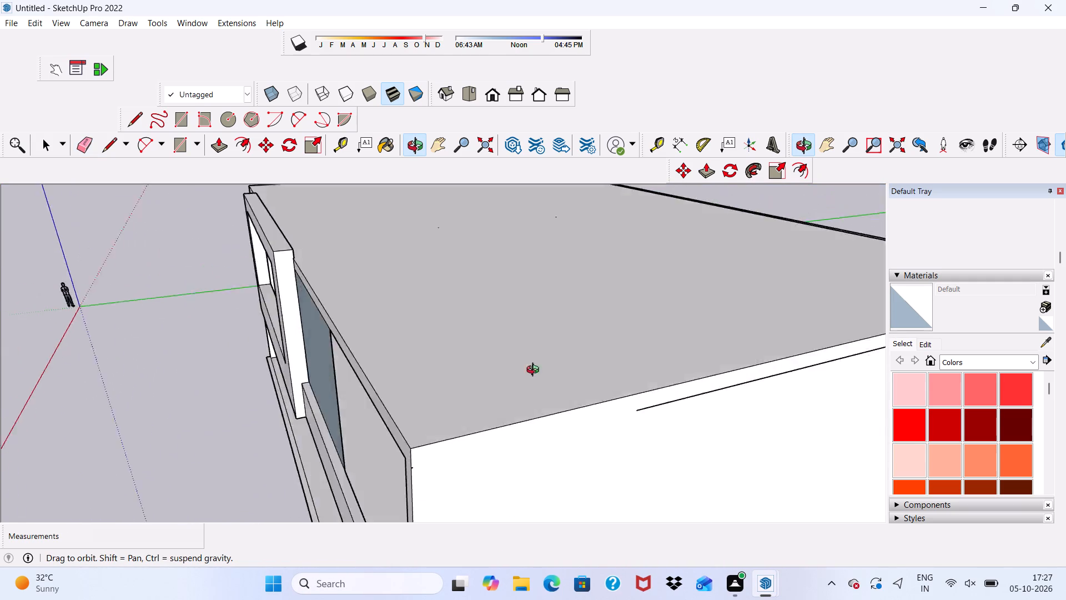
pyautogui.moveTo(535, 371); pyautogui.dragTo(807, 287, button='middle')
pyautogui.scroll(3, 737, 319)
pyautogui.press('space')
pyautogui.scroll(-4, 611, 309)
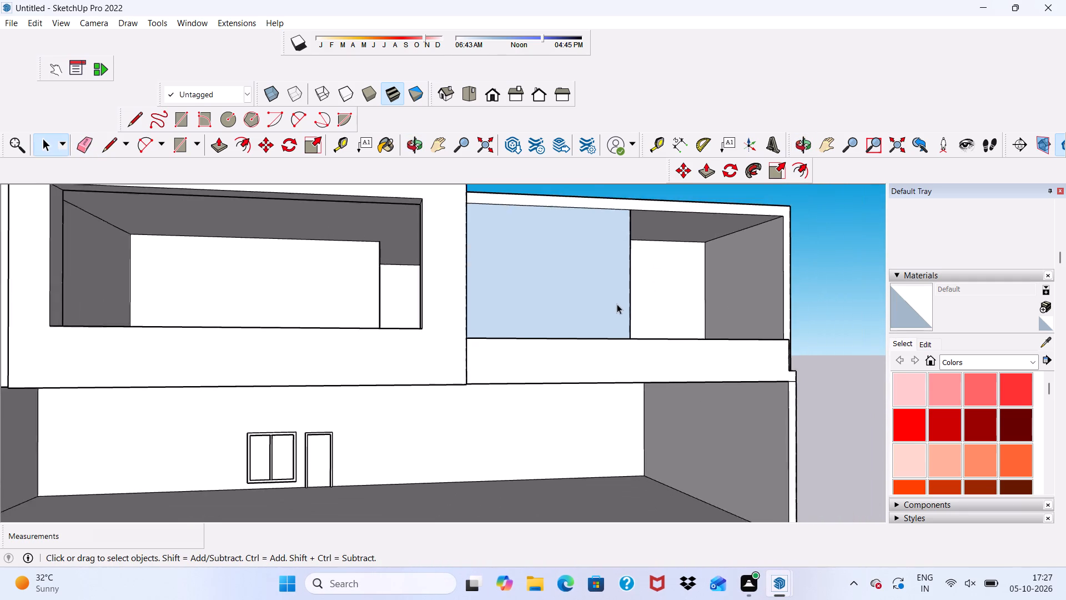
pyautogui.scroll(-3, 617, 304)
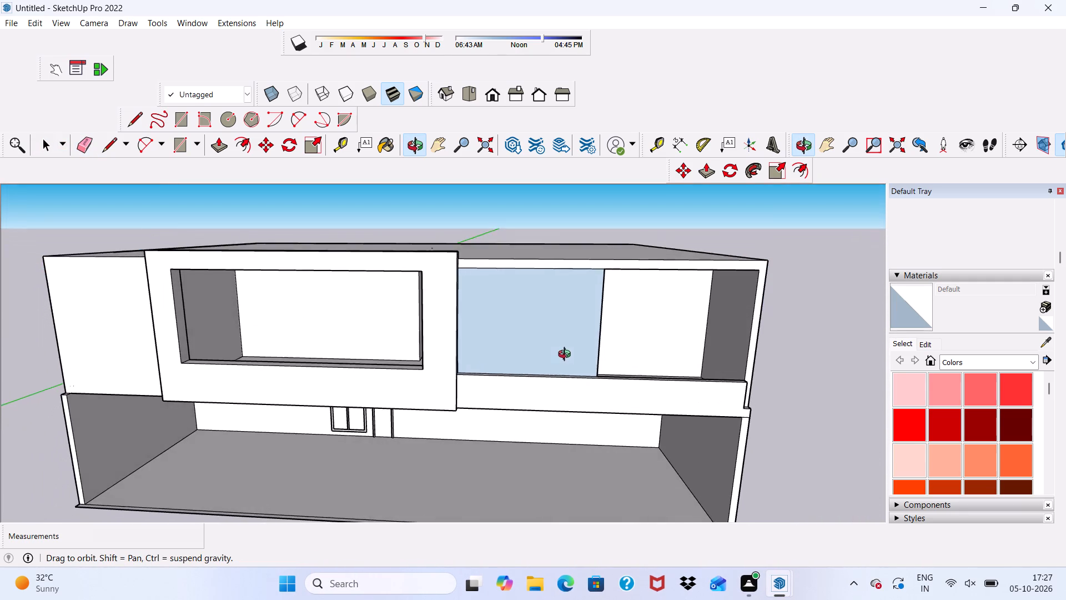
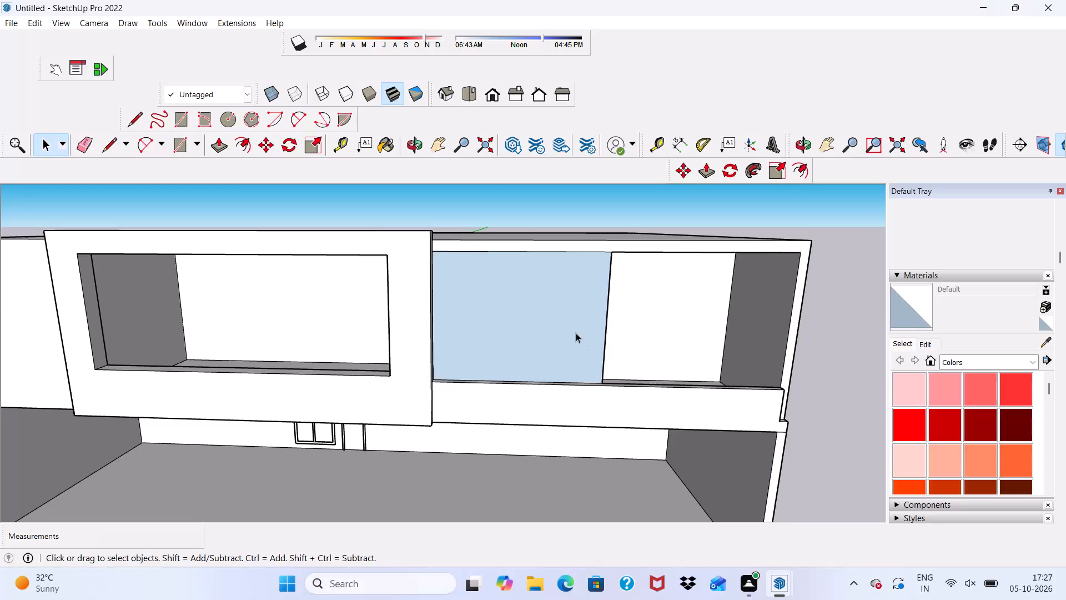
# Push/Pull the upper-floor wall panel beside the large framed opening outward by 6".
pyautogui.click(215, 144)
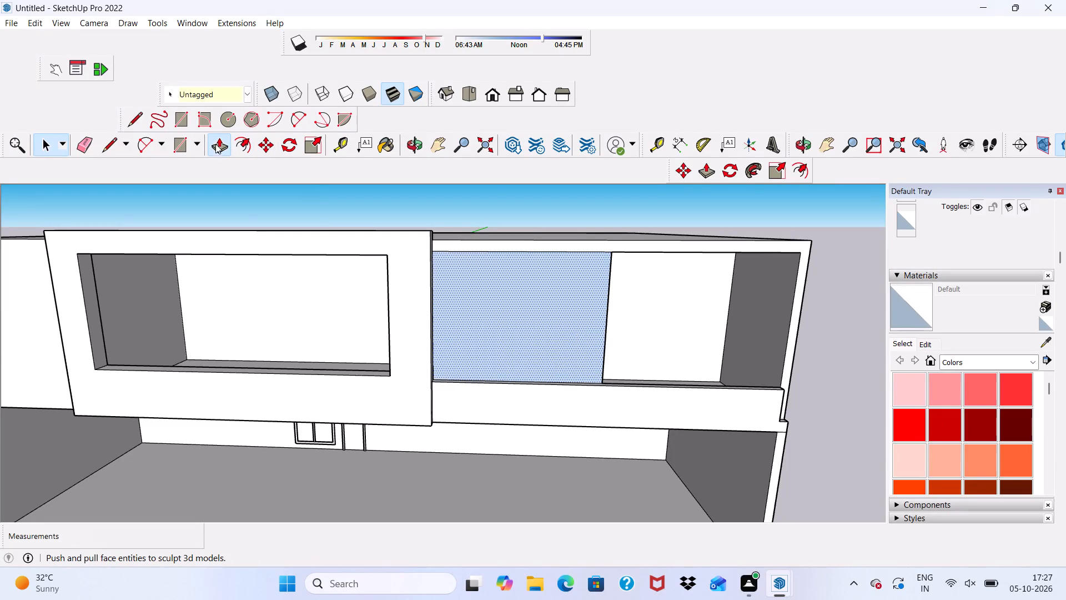
pyautogui.click(460, 329)
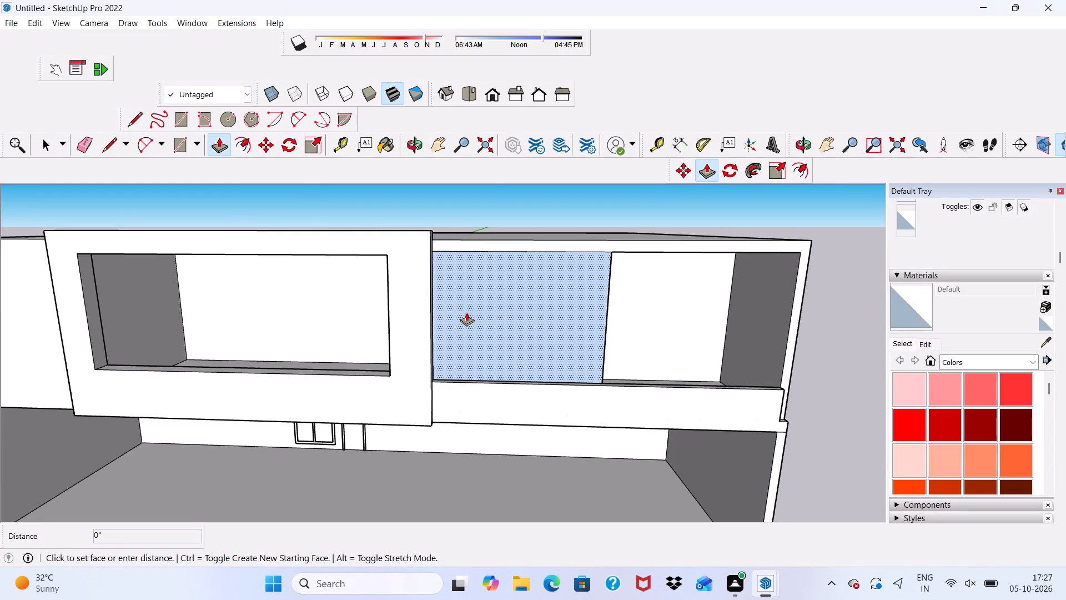
pyautogui.scroll(5, 467, 343)
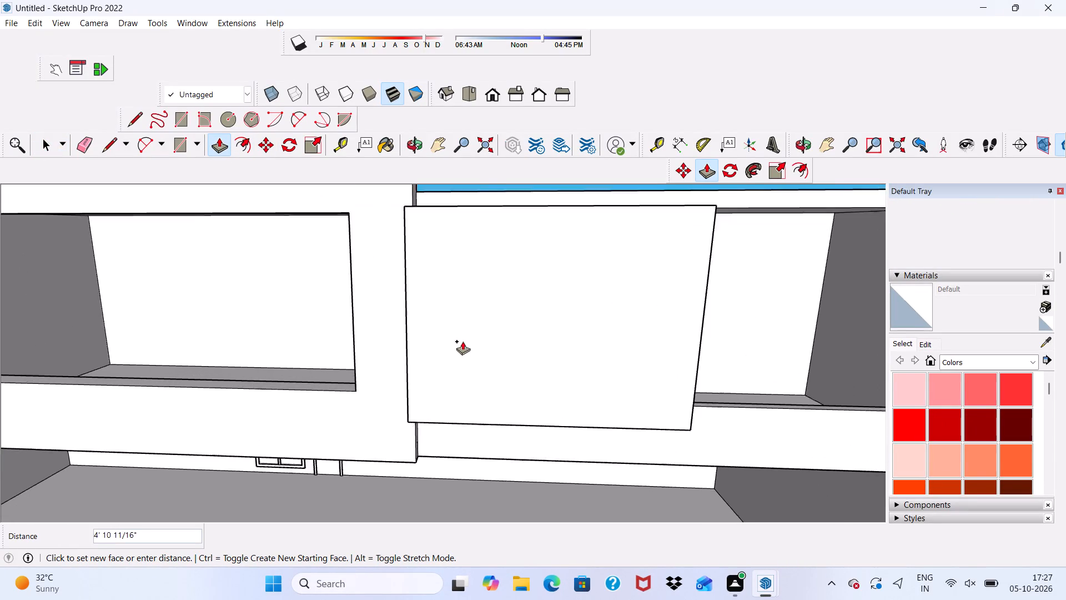
pyautogui.scroll(2, 462, 341)
pyautogui.press('3')
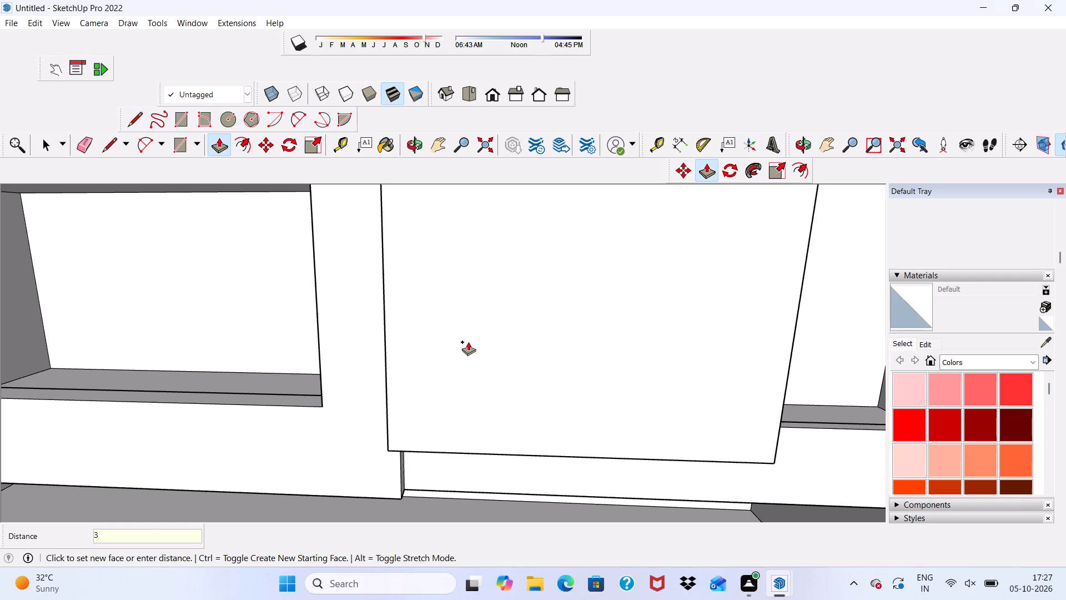
pyautogui.press('BackSpace')
pyautogui.write('6"')
pyautogui.press('Return')
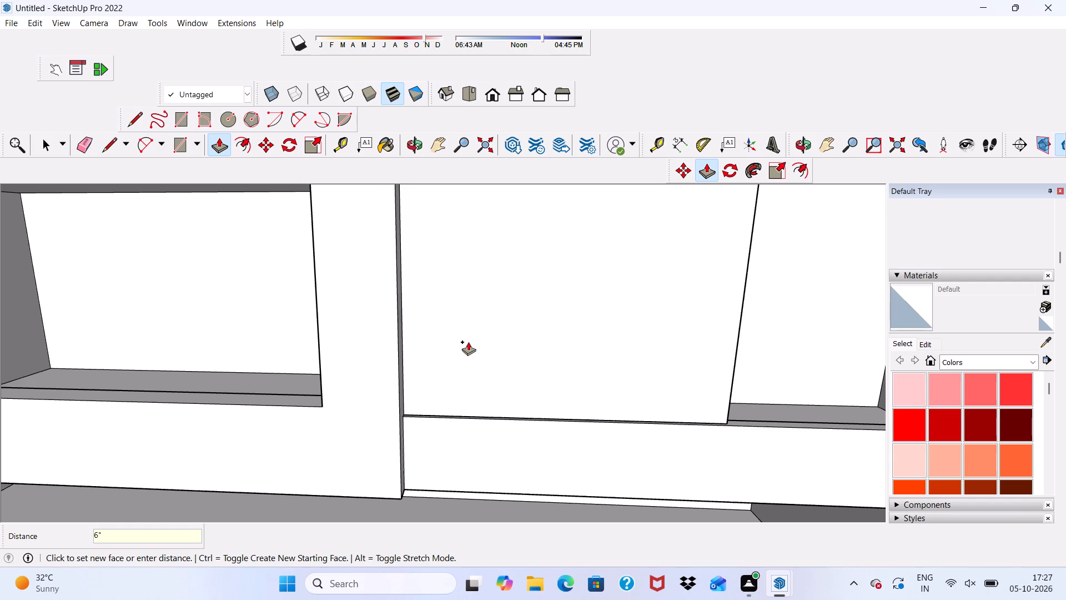
# Pull the same wall panel's front face outward by 3", and by another 3" after that.
pyautogui.scroll(6, 459, 326)
pyautogui.moveTo(373, 418); pyautogui.dragTo(249, 312, button='middle')
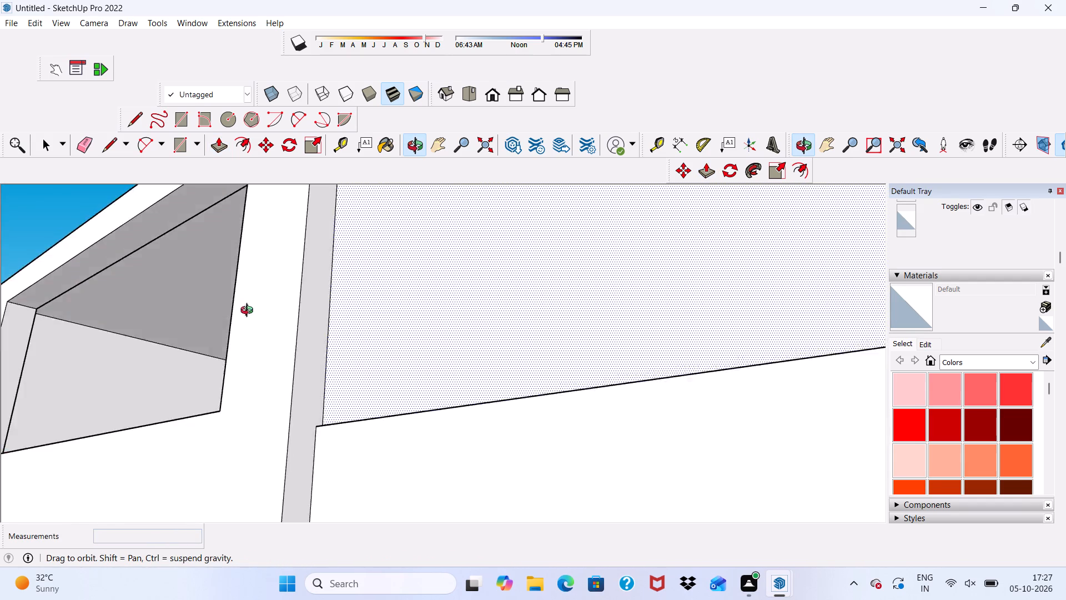
pyautogui.moveTo(249, 312); pyautogui.dragTo(220, 348, button='middle')
pyautogui.scroll(3, 323, 302)
pyautogui.click(388, 308)
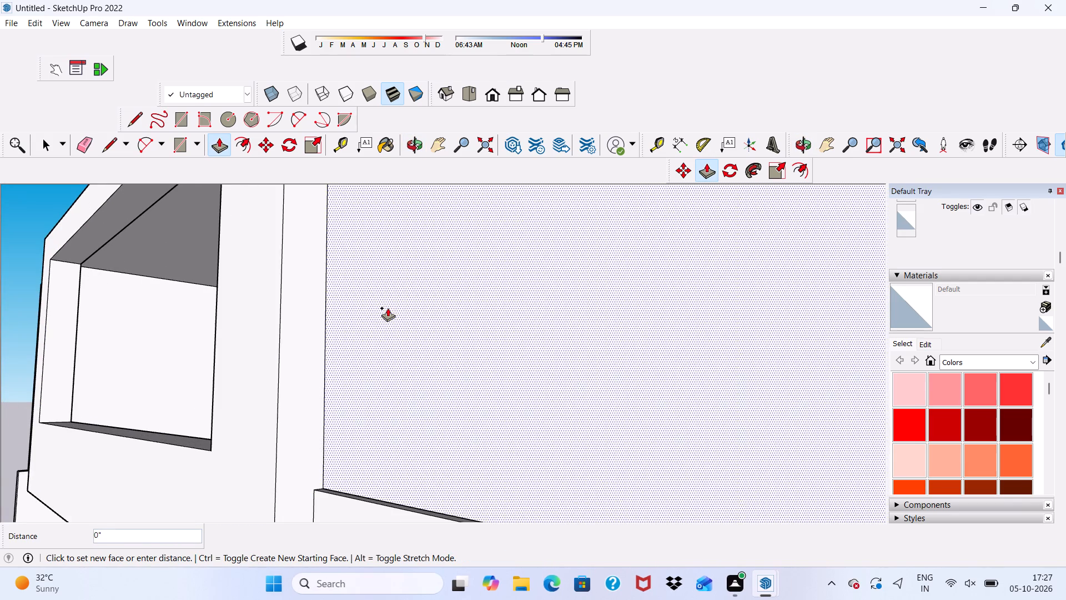
pyautogui.write('3"')
pyautogui.press('Return')
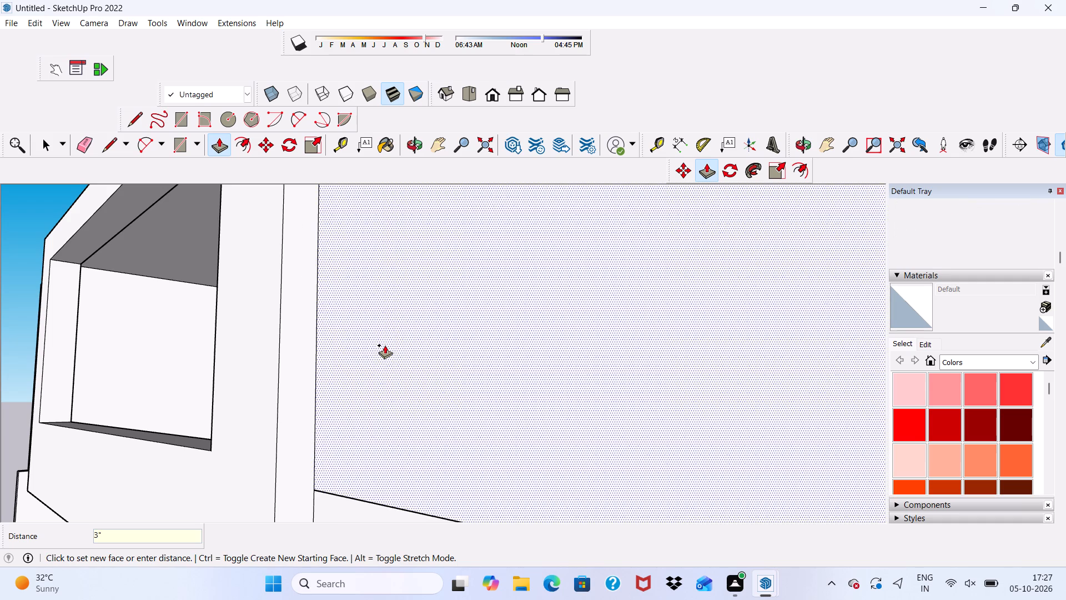
pyautogui.click(385, 344)
pyautogui.write('3"')
pyautogui.press('Return')
# Pull the narrow underside of the projecting panel down about 4' 7 1/2", past the parapet below it.
pyautogui.scroll(-5, 309, 289)
pyautogui.scroll(3, 350, 218)
pyautogui.scroll(-1, 374, 207)
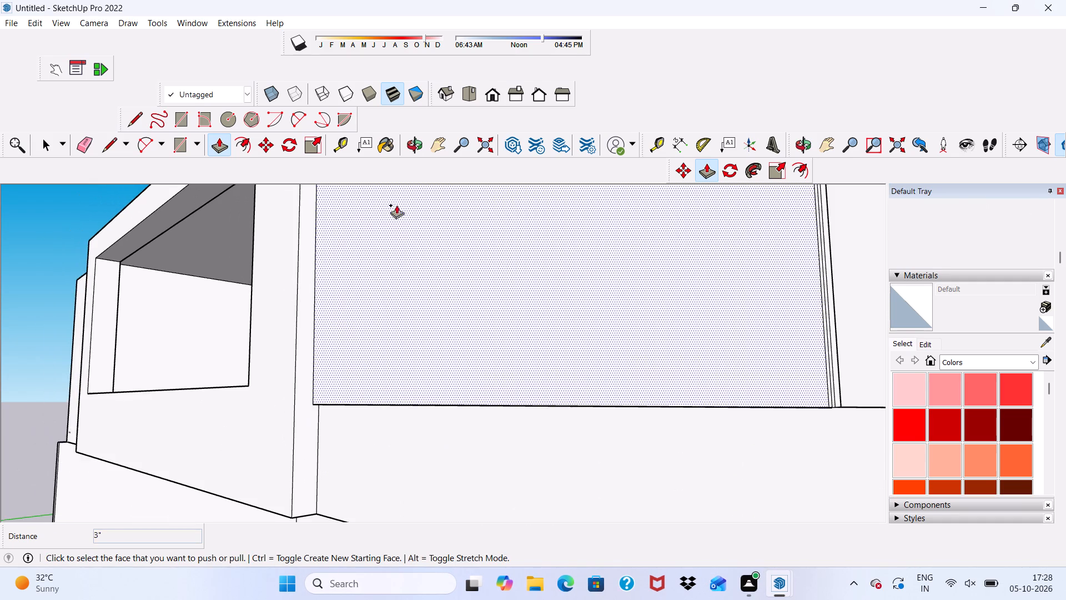
pyautogui.moveTo(353, 324); pyautogui.dragTo(439, 208, button='middle')
pyautogui.scroll(11, 376, 376)
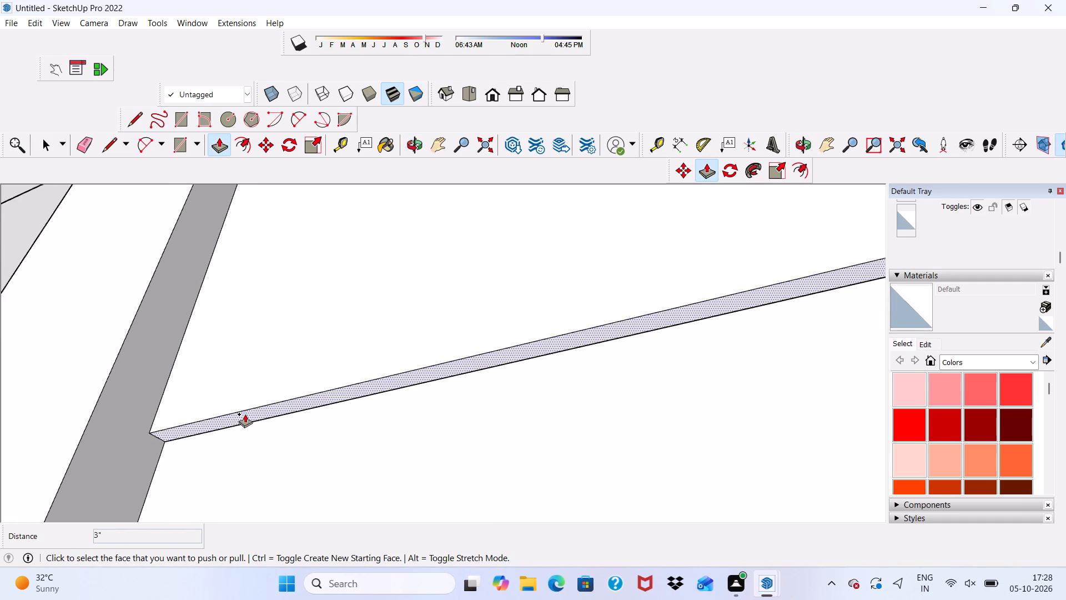
pyautogui.scroll(1, 245, 414)
pyautogui.click(245, 414)
pyautogui.scroll(-4, 247, 413)
pyautogui.scroll(1, 262, 406)
pyautogui.scroll(-3, 274, 407)
pyautogui.scroll(1, 281, 454)
pyautogui.scroll(-3, 288, 478)
pyautogui.scroll(1, 316, 548)
pyautogui.scroll(-4, 321, 546)
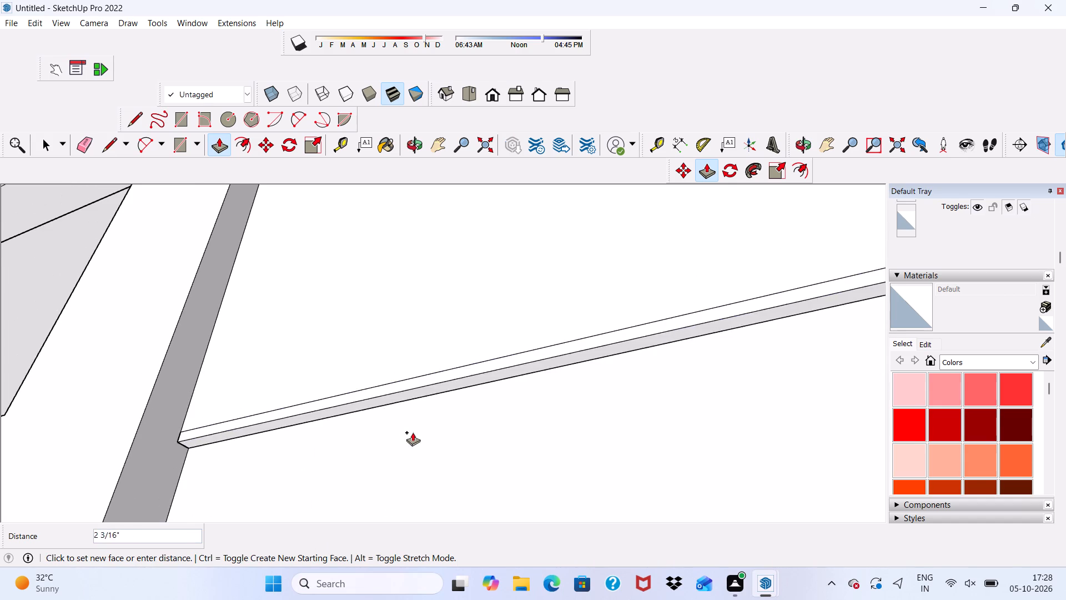
pyautogui.scroll(-2, 413, 432)
pyautogui.scroll(1, 400, 440)
pyautogui.scroll(-5, 389, 429)
pyautogui.scroll(1, 396, 420)
pyautogui.scroll(-7, 395, 420)
pyautogui.scroll(1, 383, 408)
pyautogui.scroll(-1, 386, 413)
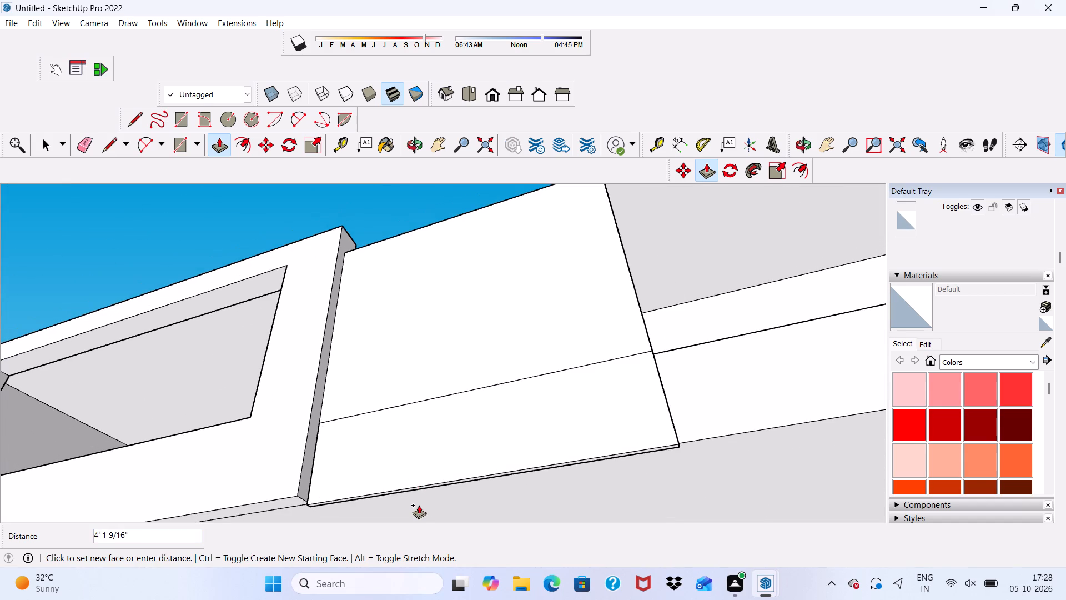
pyautogui.click(419, 513)
# Erase the two seam lines running along the top of the projecting panel so it becomes one face.
pyautogui.moveTo(483, 318); pyautogui.dragTo(478, 441, button='middle')
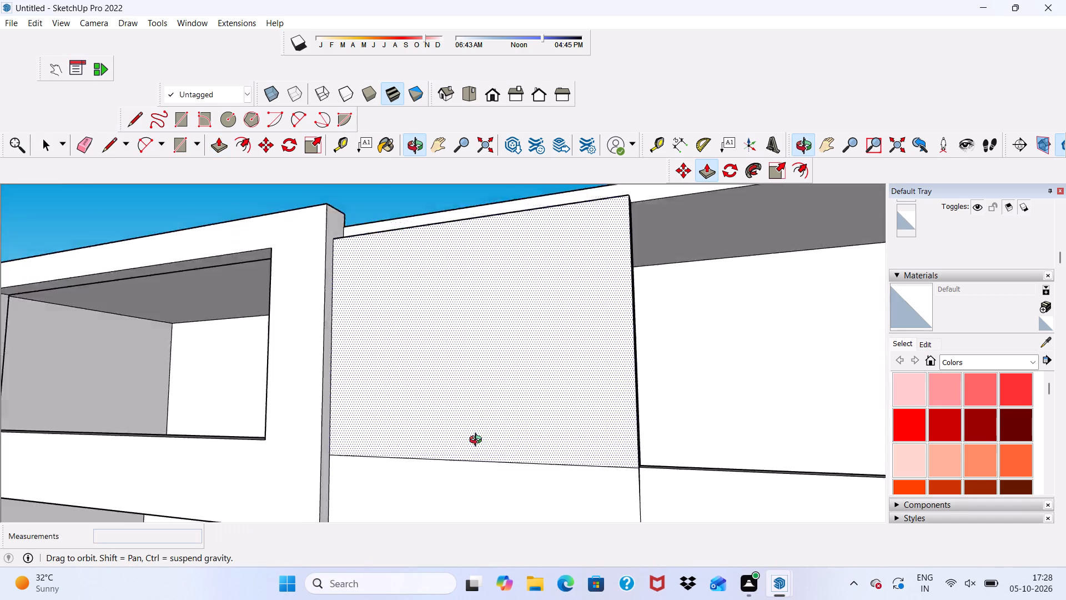
pyautogui.moveTo(478, 441); pyautogui.dragTo(438, 522, button='middle')
pyautogui.scroll(12, 416, 259)
pyautogui.scroll(-2, 333, 239)
pyautogui.moveTo(333, 239); pyautogui.dragTo(278, 312, button='middle')
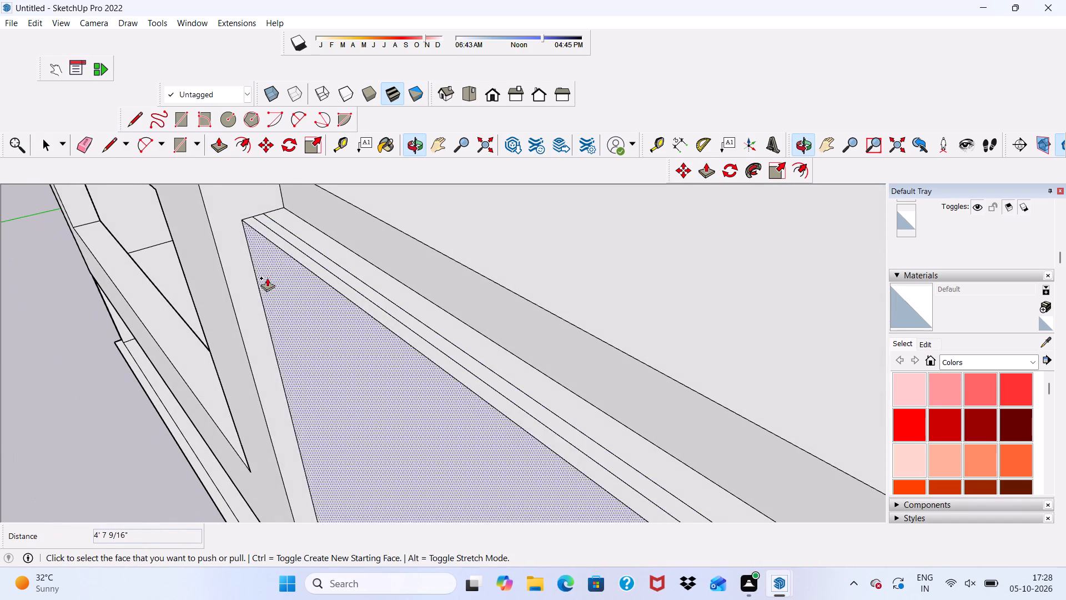
pyautogui.click(86, 137)
pyautogui.scroll(2, 193, 219)
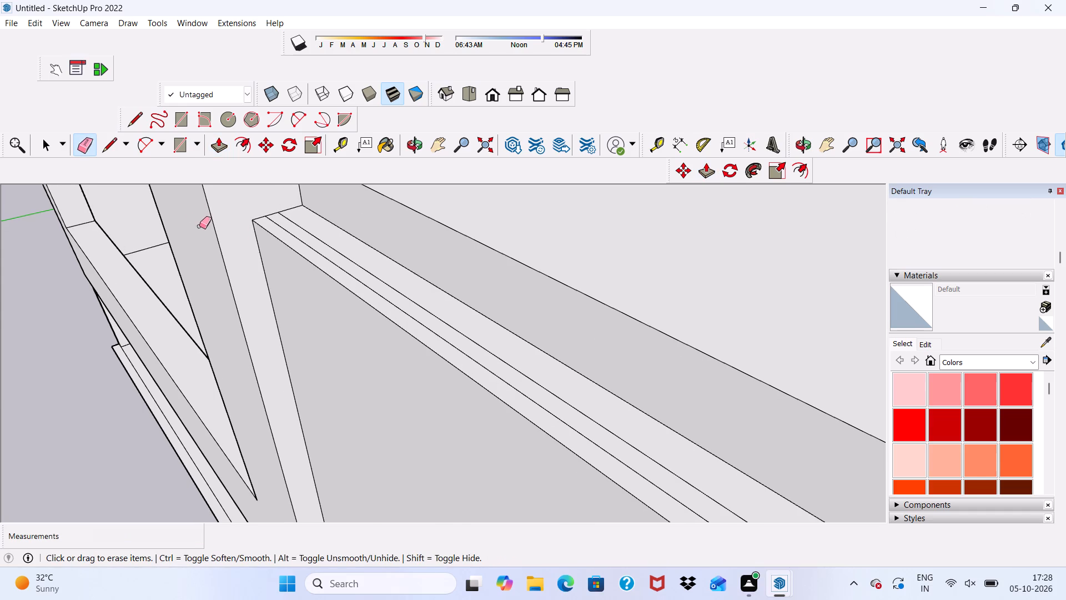
pyautogui.moveTo(322, 233); pyautogui.dragTo(315, 251)
pyautogui.press('space')
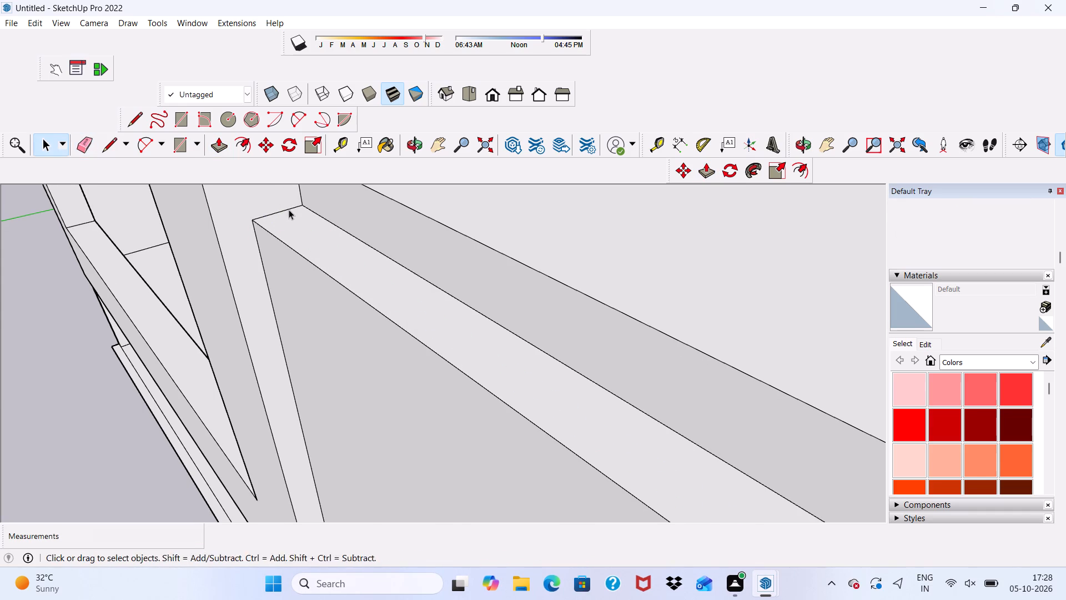
# Pull the projecting panel's merged top face up about 2' 9" so it rises above the roof edge.
pyautogui.click(217, 144)
pyautogui.scroll(1, 386, 281)
pyautogui.click(382, 272)
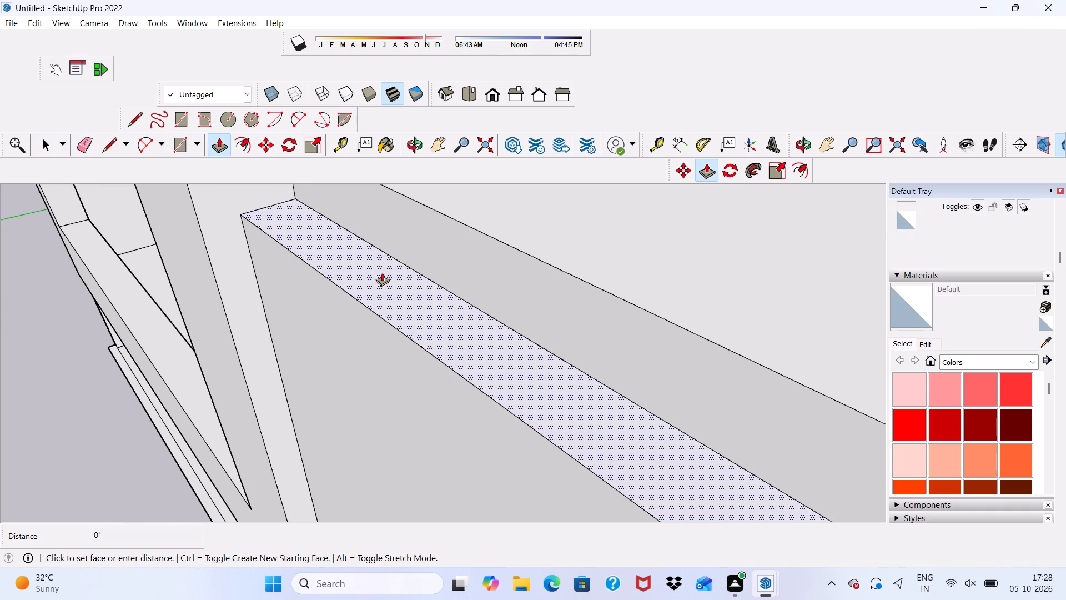
pyautogui.click(501, 179)
pyautogui.scroll(-1, 441, 218)
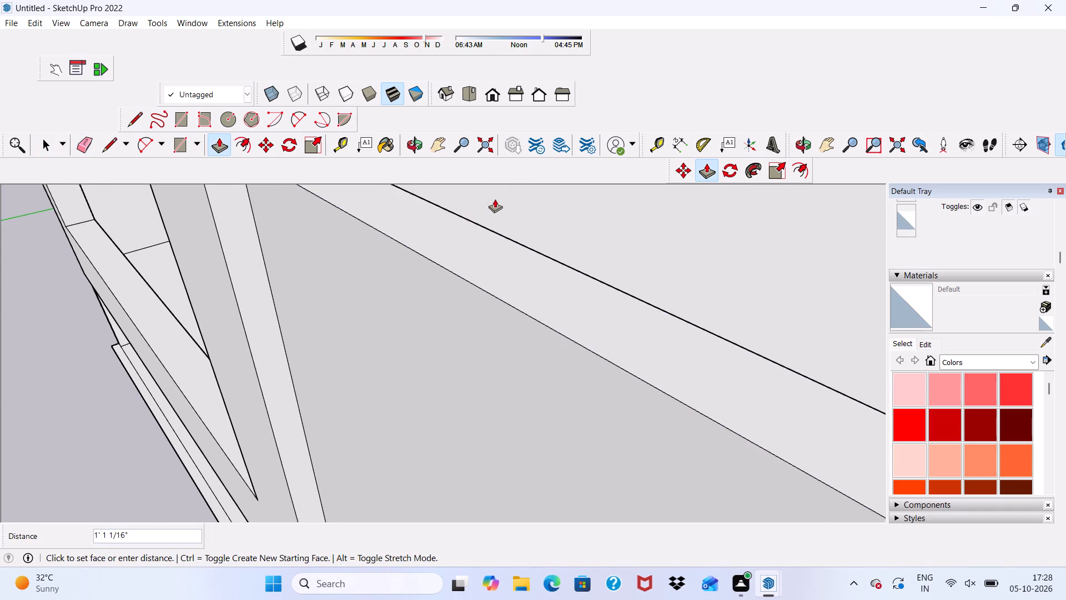
pyautogui.scroll(-3, 508, 198)
pyautogui.moveTo(508, 197); pyautogui.dragTo(671, 154, button='middle')
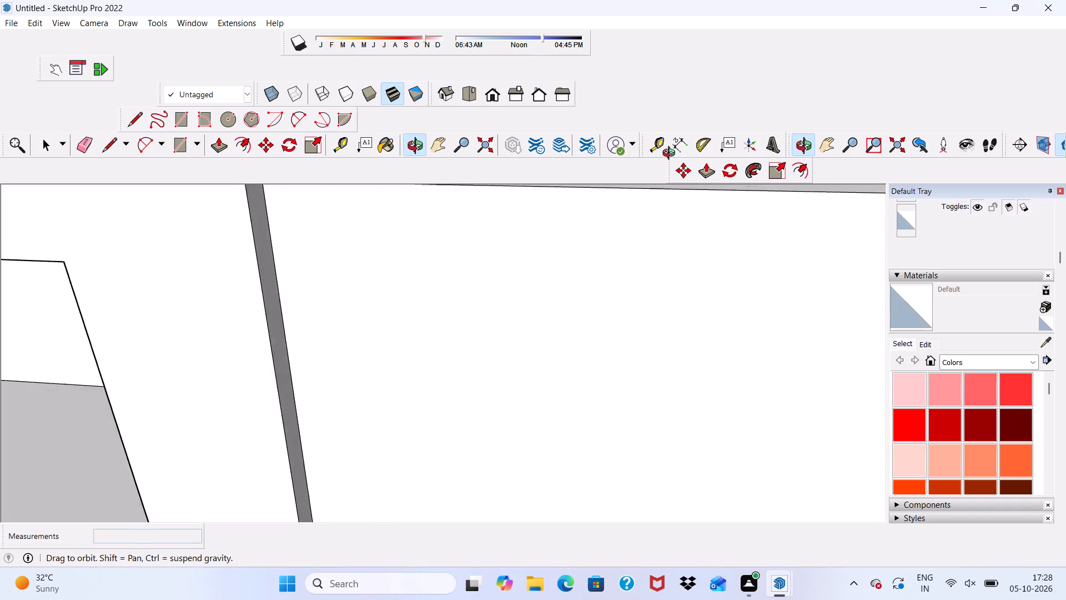
pyautogui.moveTo(671, 154); pyautogui.dragTo(681, 176, button='middle')
pyautogui.scroll(-9, 552, 232)
pyautogui.scroll(3, 576, 192)
pyautogui.scroll(-1, 577, 148)
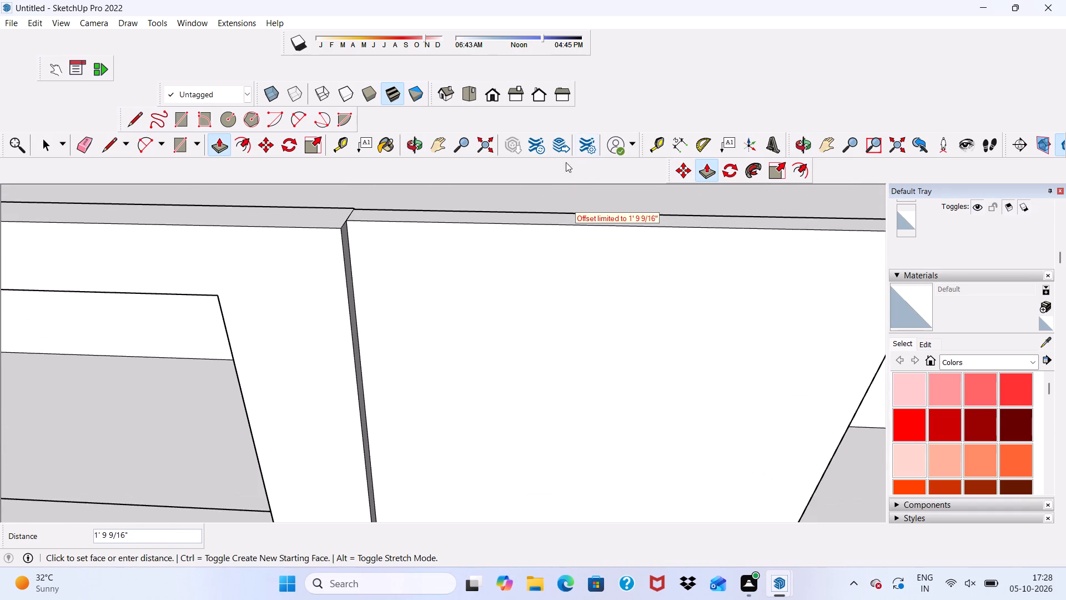
pyautogui.scroll(-2, 566, 162)
pyautogui.scroll(-3, 520, 201)
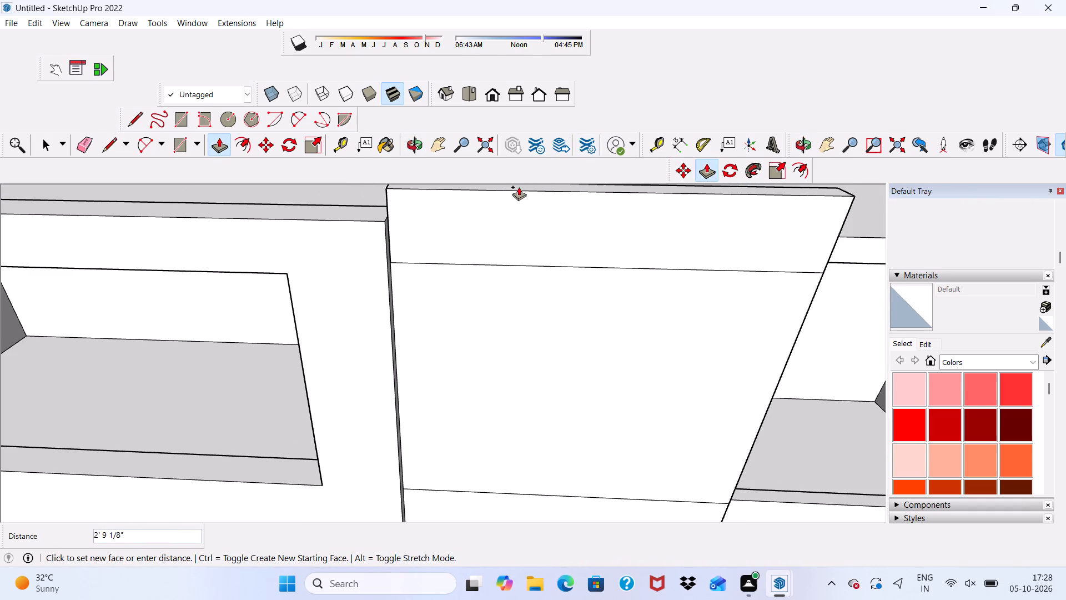
pyautogui.click(519, 187)
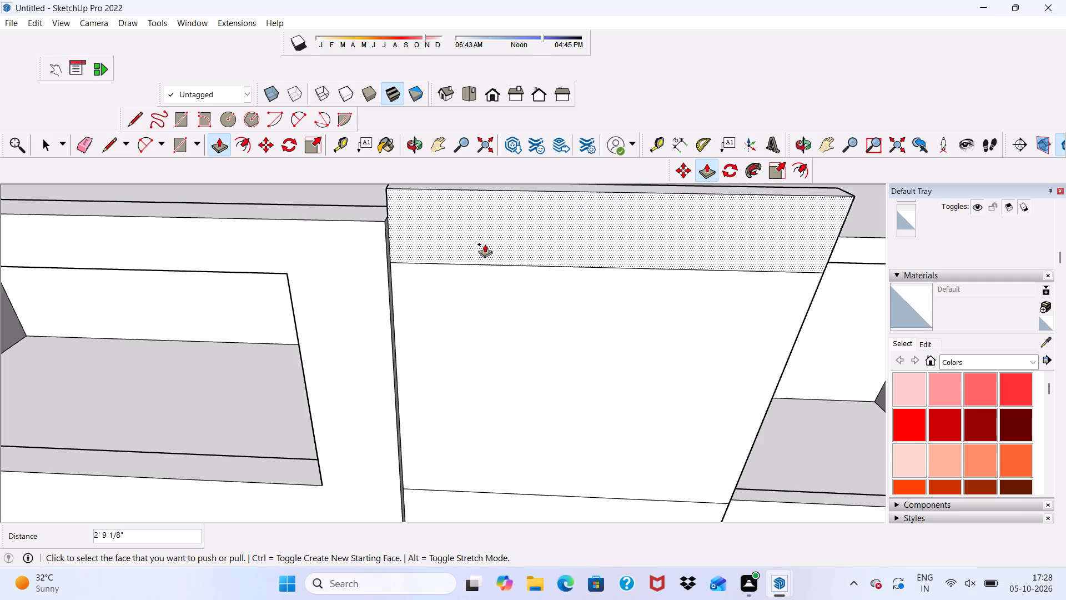
pyautogui.scroll(-4, 499, 237)
pyautogui.moveTo(572, 250); pyautogui.dragTo(582, 135, button='middle')
pyautogui.scroll(1, 564, 302)
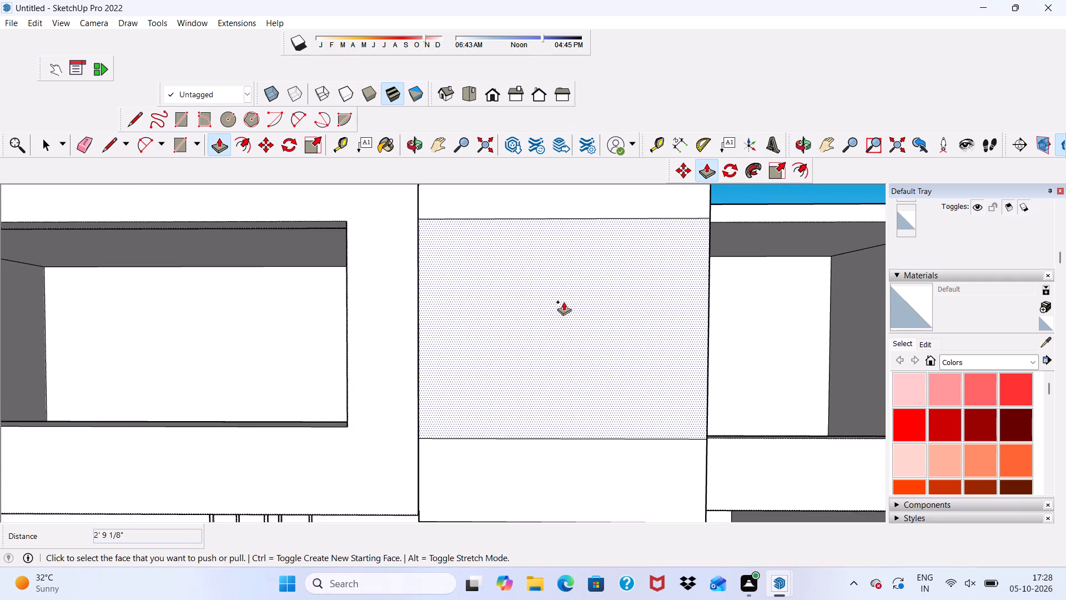
pyautogui.press('space')
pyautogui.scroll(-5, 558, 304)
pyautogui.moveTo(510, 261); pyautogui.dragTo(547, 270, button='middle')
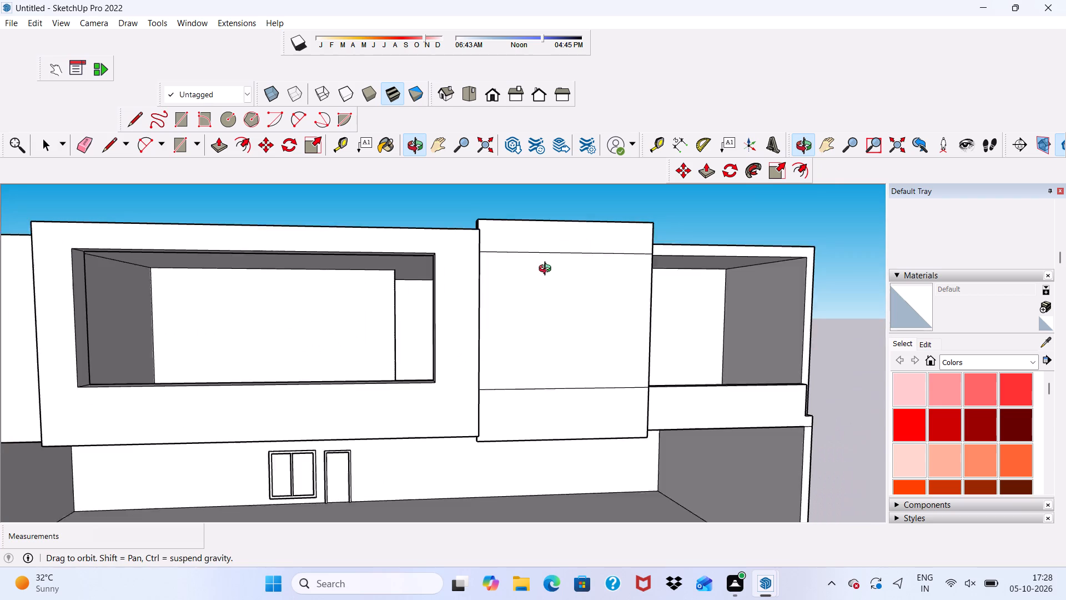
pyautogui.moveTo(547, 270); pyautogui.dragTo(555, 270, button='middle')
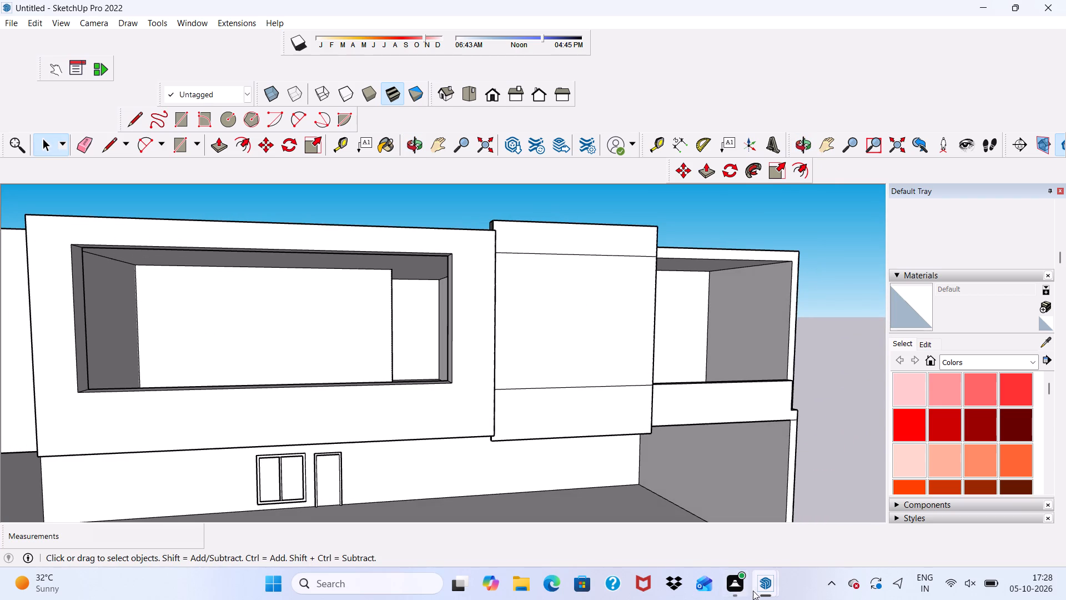
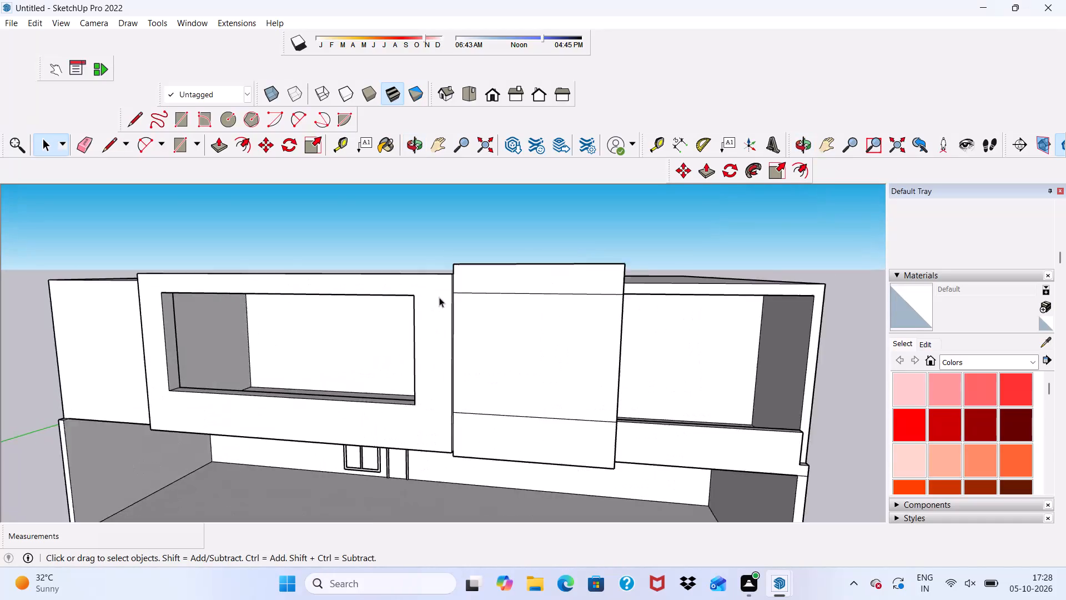
# Erase the horizontal seam line near the top of the projecting panel's front face.
pyautogui.scroll(-1, 505, 268)
pyautogui.scroll(4, 497, 296)
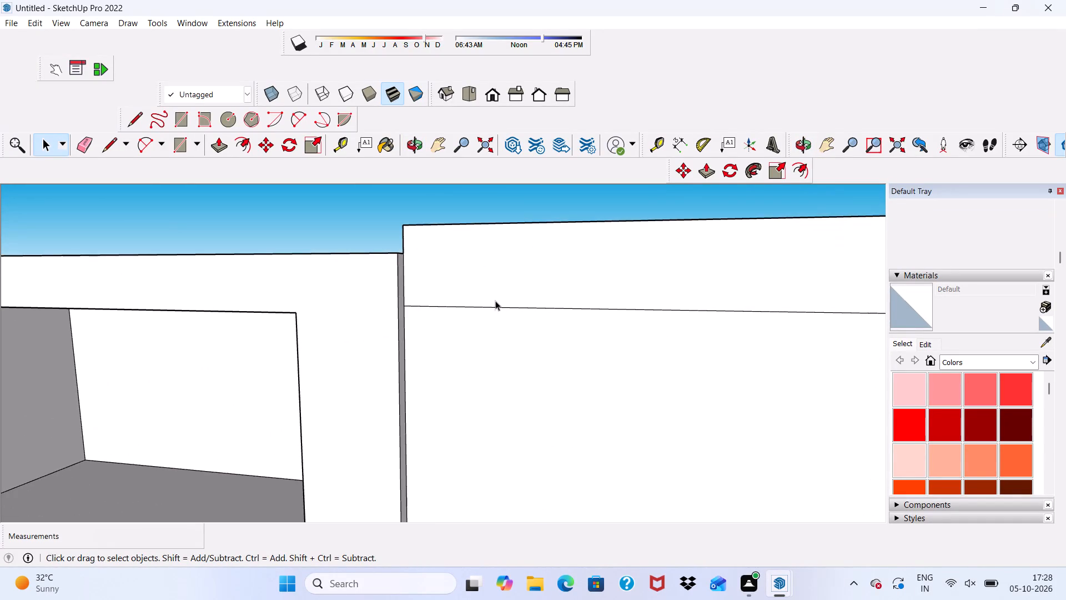
pyautogui.scroll(3, 495, 307)
pyautogui.scroll(-2, 499, 292)
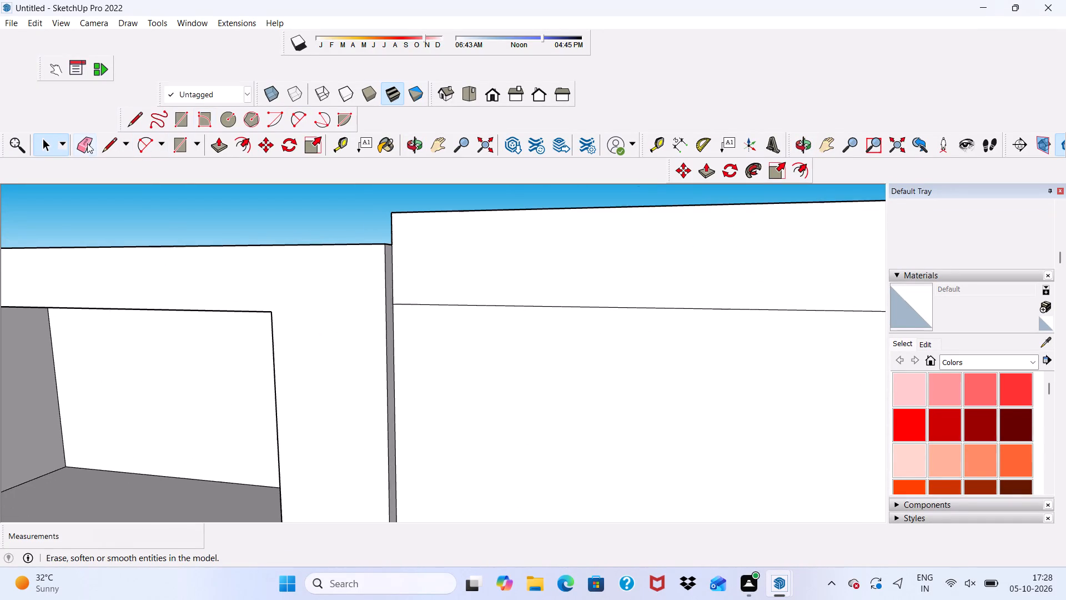
pyautogui.click(78, 149)
pyautogui.moveTo(526, 297); pyautogui.dragTo(519, 301)
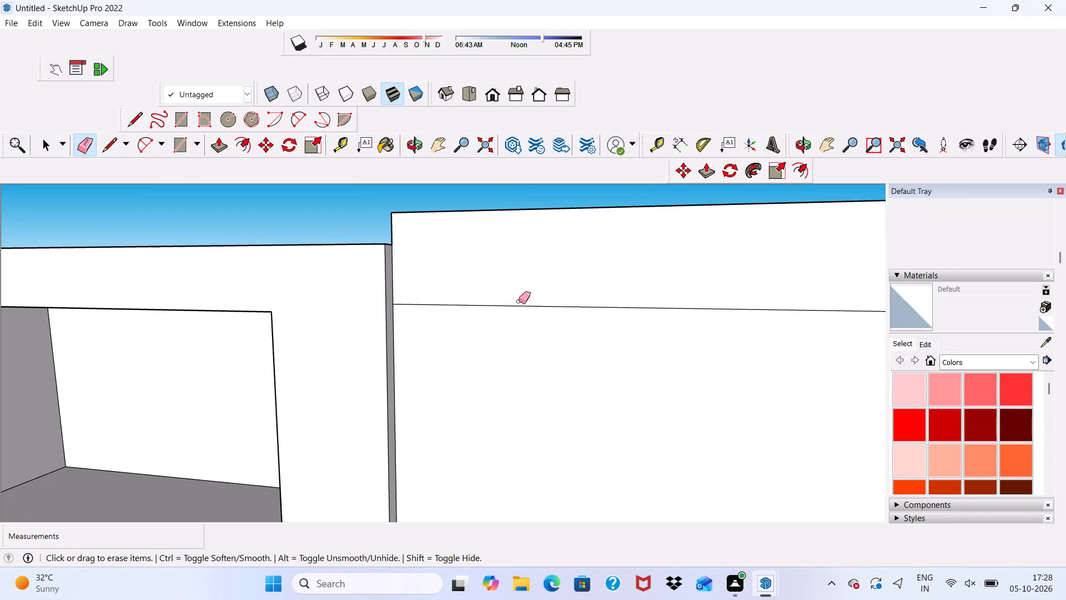
pyautogui.click(515, 309)
pyautogui.moveTo(526, 309); pyautogui.dragTo(540, 304)
pyautogui.scroll(-4, 466, 313)
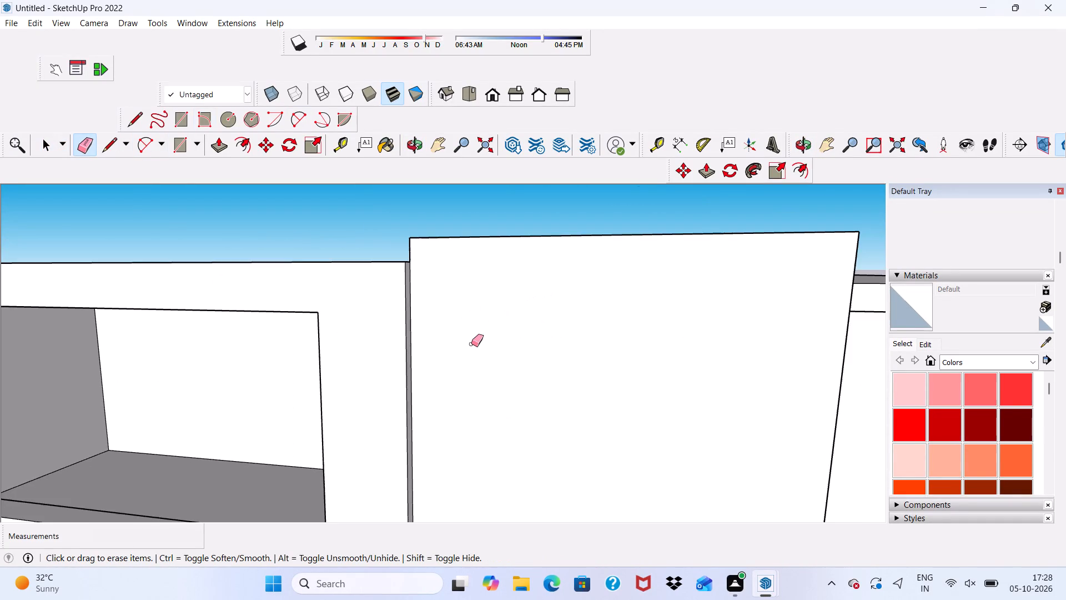
pyautogui.press('space')
# Erase the two vertical seam lines on the upper part of the projecting panel's narrow side face.
pyautogui.scroll(-4, 474, 344)
pyautogui.scroll(1, 525, 314)
pyautogui.moveTo(624, 254); pyautogui.dragTo(575, 279, button='middle')
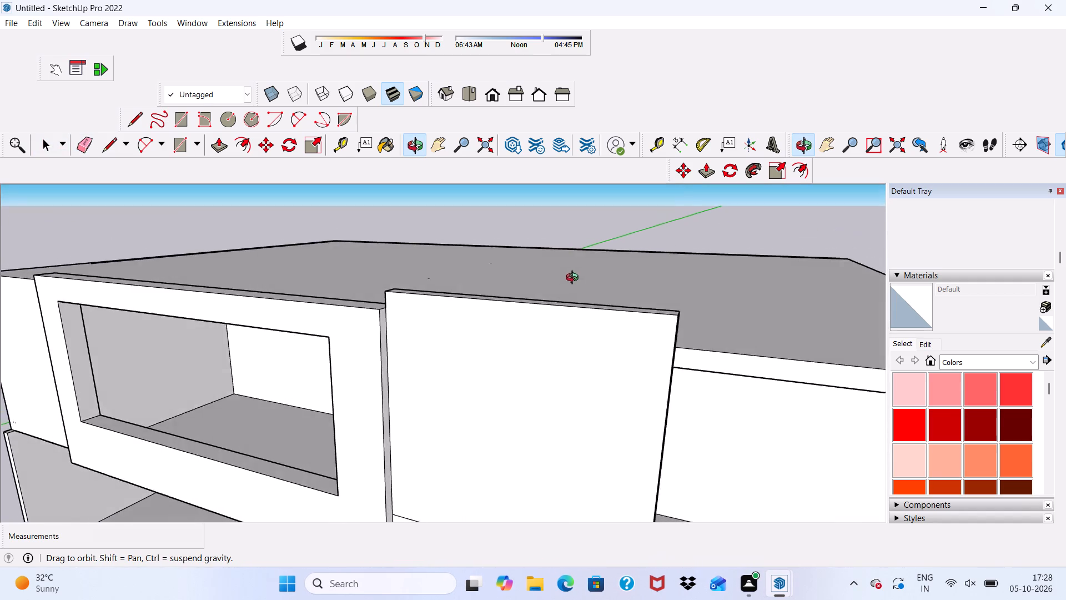
pyautogui.moveTo(575, 279); pyautogui.dragTo(578, 277, button='middle')
pyautogui.scroll(2, 577, 277)
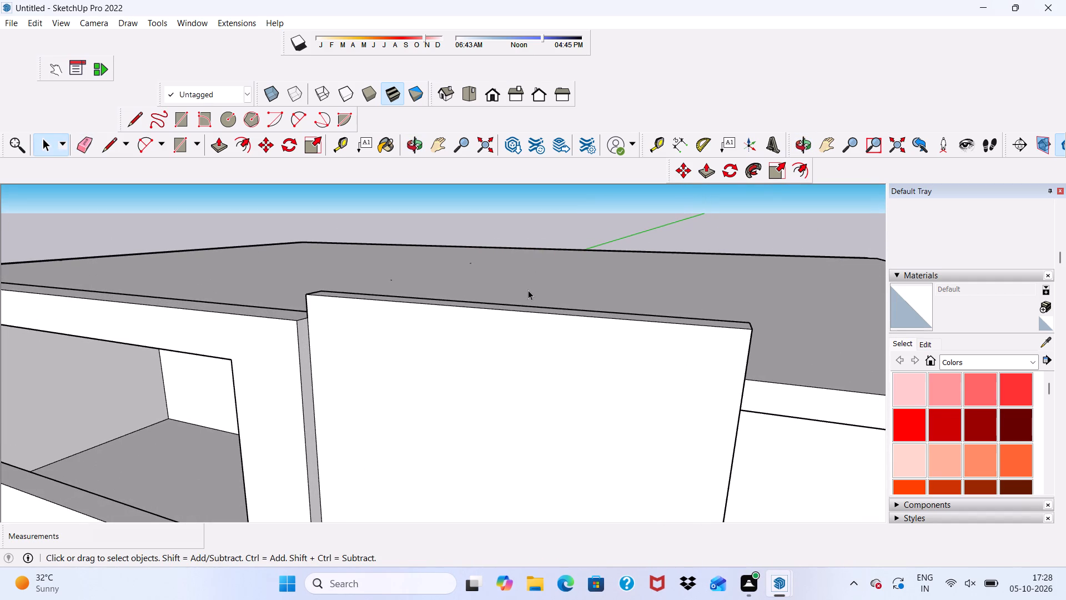
pyautogui.scroll(1, 293, 229)
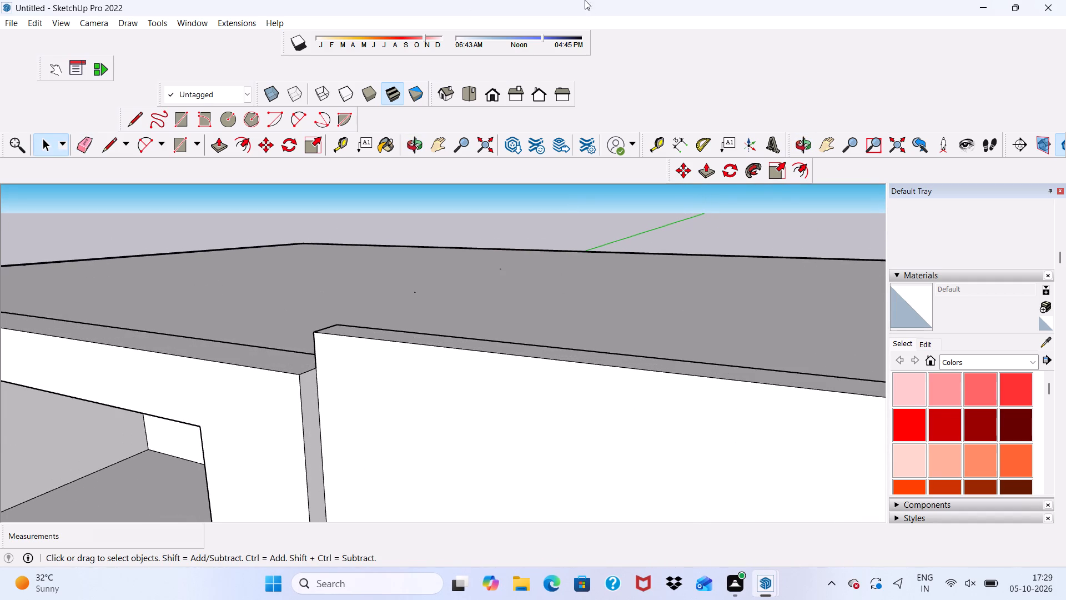
pyautogui.scroll(-4, 593, 67)
pyautogui.scroll(1, 722, 208)
pyautogui.scroll(-1, 549, 263)
pyautogui.scroll(1, 345, 227)
pyautogui.scroll(-3, 335, 233)
pyautogui.scroll(1, 607, 231)
pyautogui.scroll(-4, 561, 224)
pyautogui.moveTo(587, 301); pyautogui.dragTo(522, 298, button='middle')
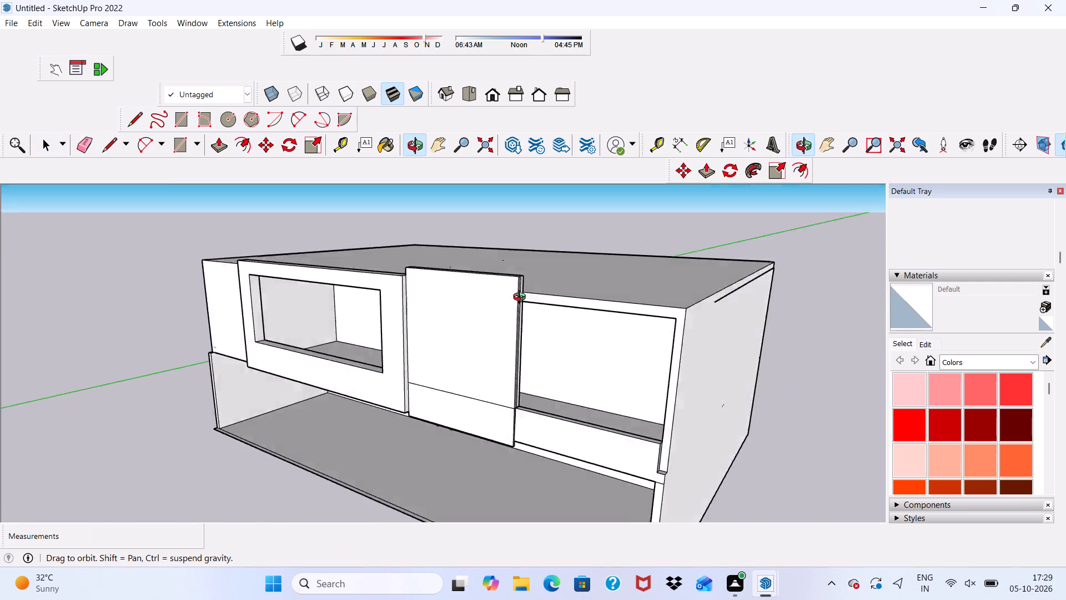
pyautogui.moveTo(522, 298); pyautogui.dragTo(476, 284, button='middle')
pyautogui.scroll(6, 451, 296)
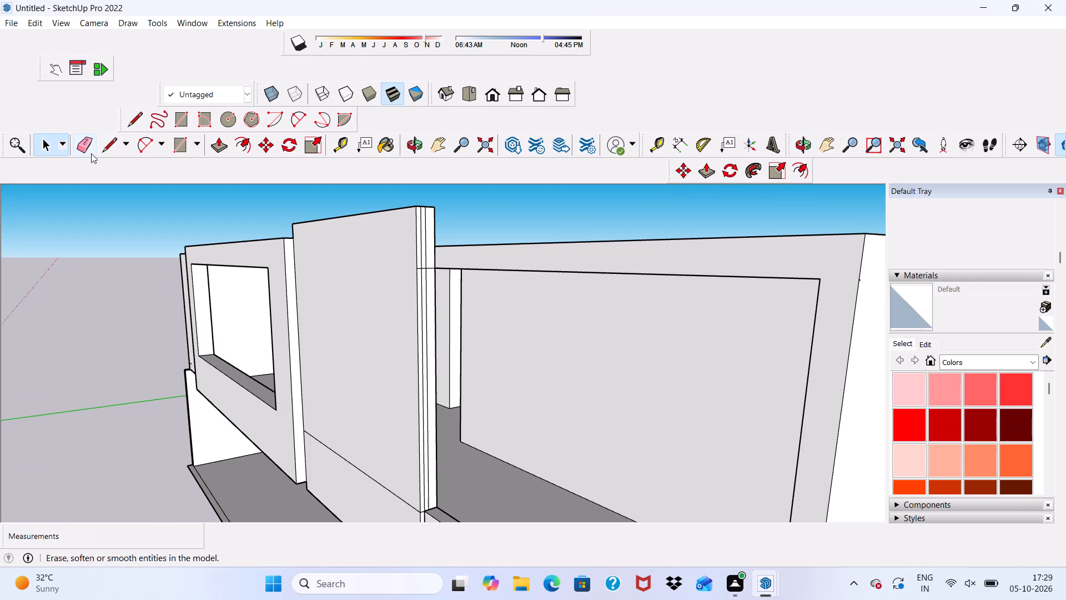
pyautogui.click(86, 141)
pyautogui.scroll(3, 341, 194)
pyautogui.scroll(-1, 412, 221)
pyautogui.scroll(-5, 249, 116)
pyautogui.scroll(4, 488, 271)
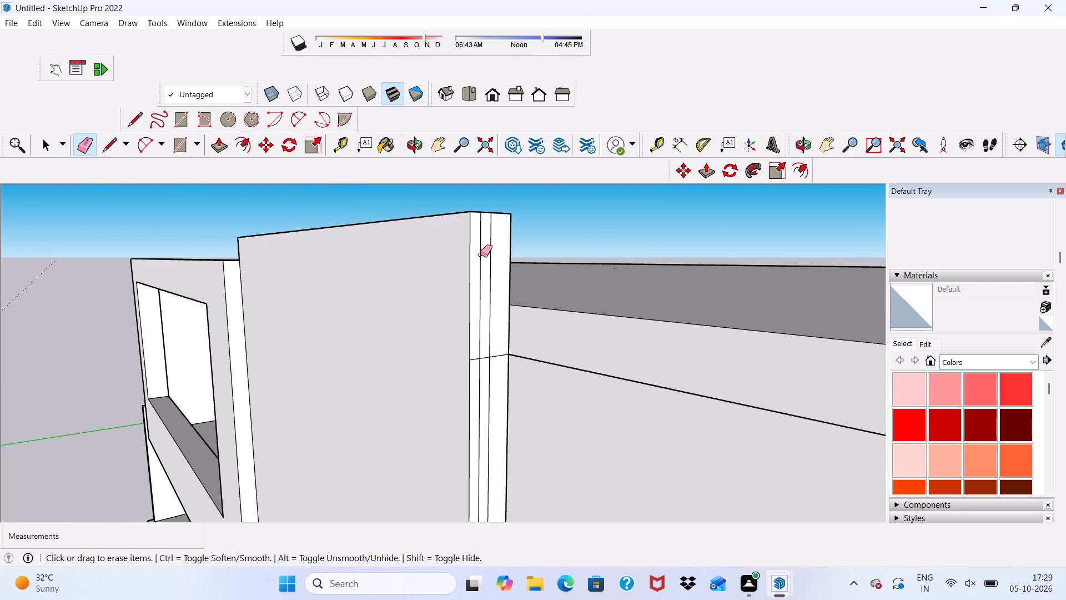
pyautogui.moveTo(480, 254); pyautogui.dragTo(491, 258)
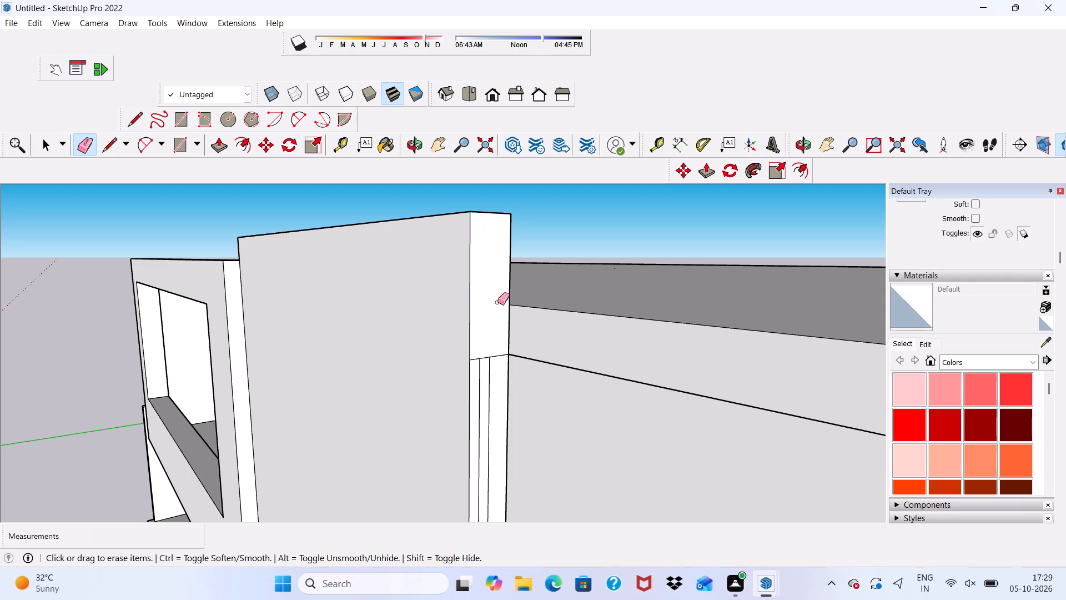
# Erase the two remaining vertical seams and the short crossing line lower on the panel's side face, merging it into one.
pyautogui.scroll(2, 565, 282)
pyautogui.moveTo(454, 401); pyautogui.dragTo(416, 426)
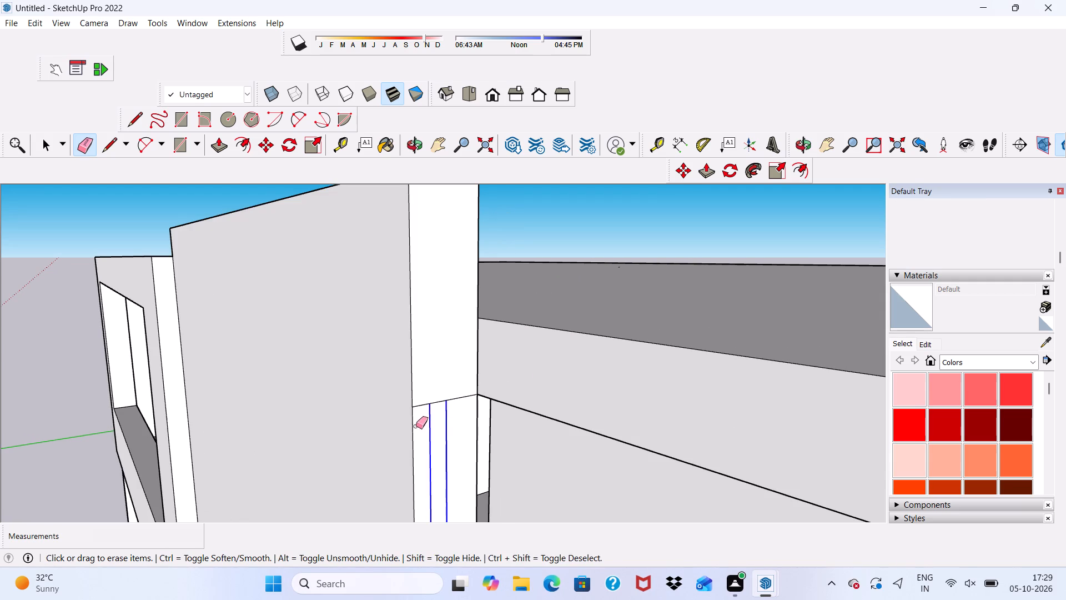
pyautogui.moveTo(416, 426); pyautogui.dragTo(433, 417)
pyautogui.click(429, 403)
pyautogui.scroll(-3, 416, 344)
pyautogui.scroll(2, 416, 344)
pyautogui.scroll(-2, 418, 343)
pyautogui.scroll(1, 428, 341)
pyautogui.scroll(-1, 446, 331)
pyautogui.scroll(1, 429, 294)
pyautogui.scroll(-1, 429, 294)
pyautogui.scroll(1, 429, 294)
pyautogui.scroll(-1, 429, 295)
pyautogui.scroll(1, 431, 304)
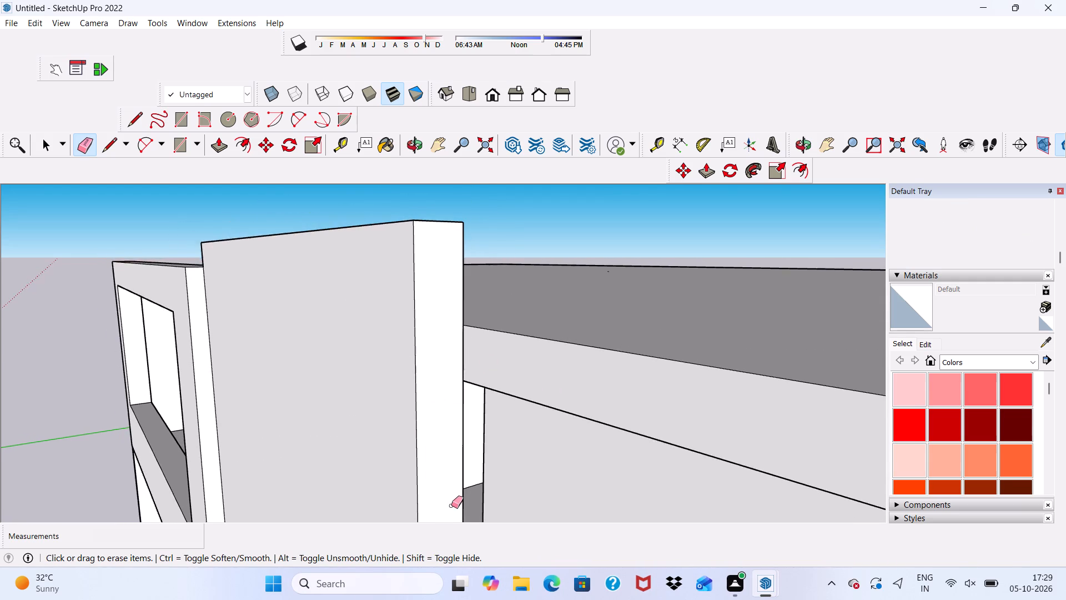
pyautogui.scroll(4, 454, 498)
pyautogui.scroll(-15, 434, 379)
pyautogui.scroll(1, 487, 328)
pyautogui.scroll(-3, 486, 336)
pyautogui.scroll(5, 506, 511)
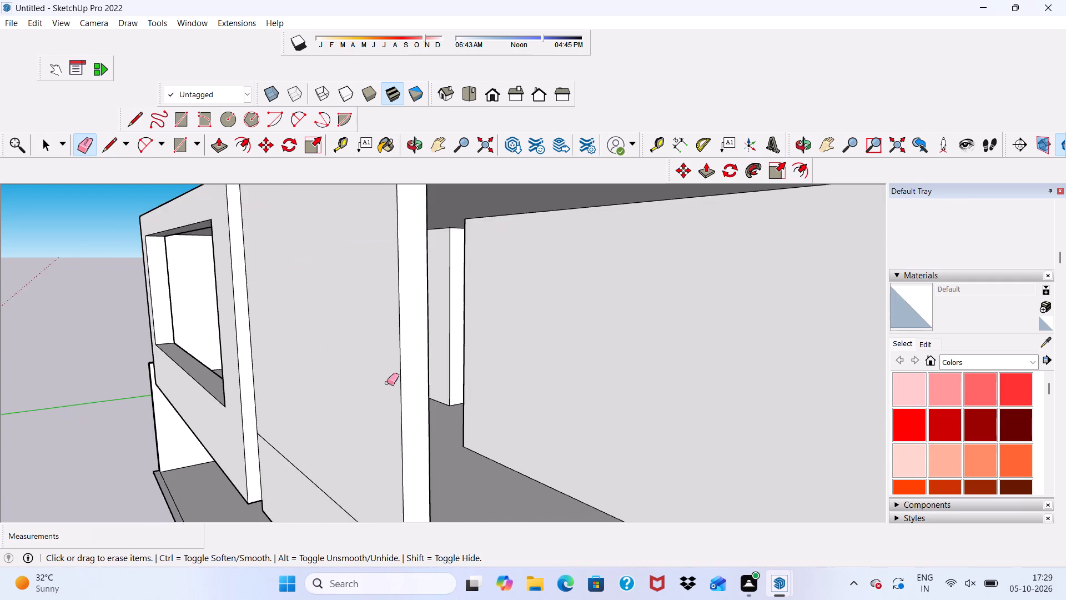
pyautogui.scroll(-7, 378, 378)
pyautogui.press('space')
# Pull the panel's merged side face outward about 3' 5 1/2", widening its upper part across the adjacent opening.
pyautogui.scroll(4, 379, 383)
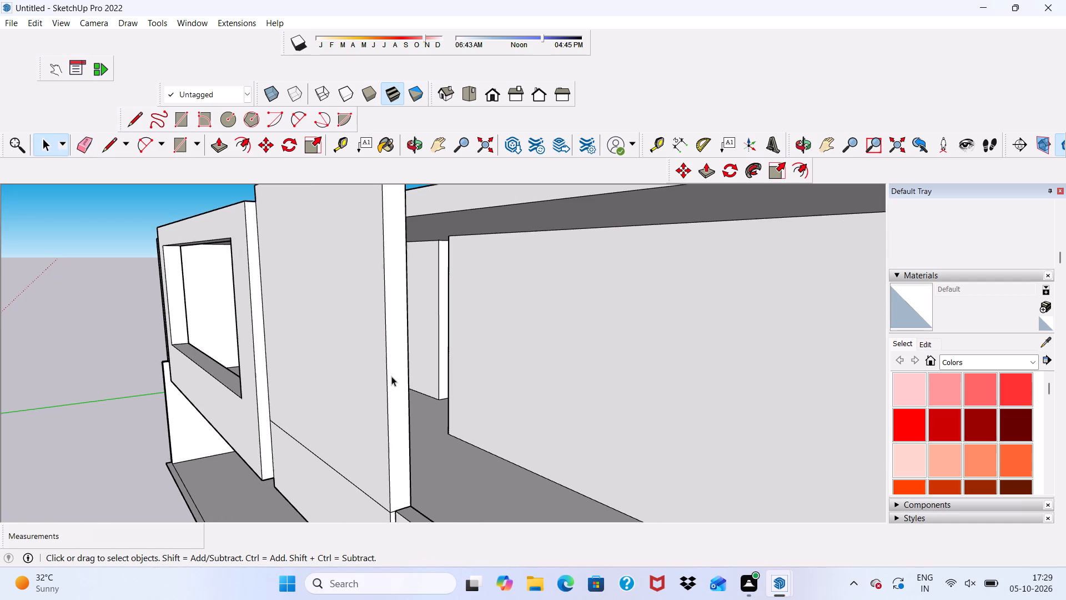
pyautogui.click(390, 372)
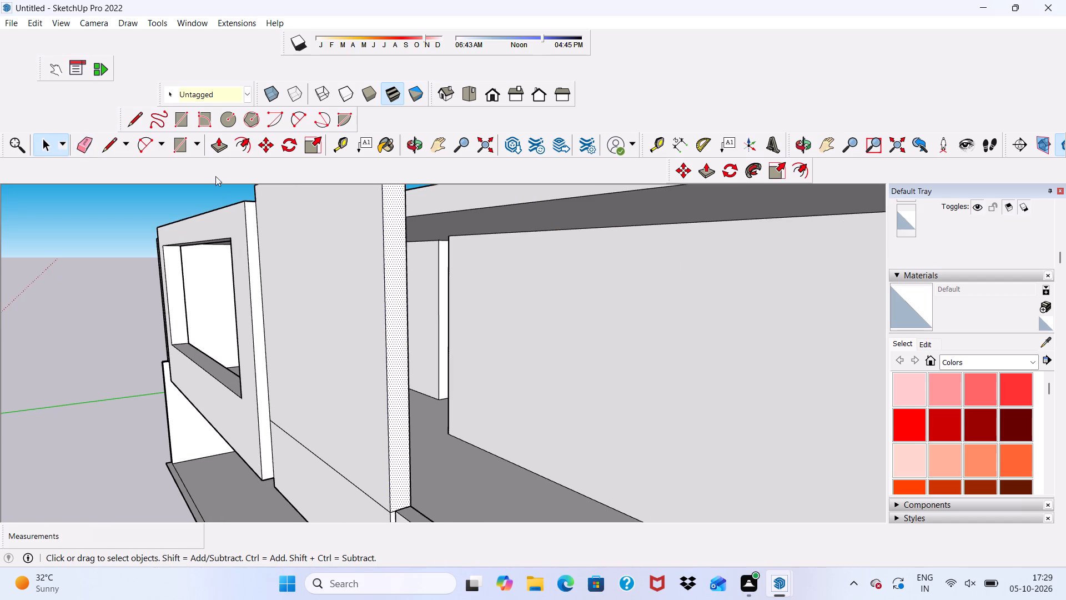
pyautogui.click(224, 139)
pyautogui.moveTo(403, 271); pyautogui.dragTo(454, 290)
# Pull the narrow side face of the panel's lower part outward 3' 5 1/2" over the parapet, flush with the widened upper part.
pyautogui.scroll(-4, 406, 264)
pyautogui.moveTo(405, 265); pyautogui.dragTo(521, 196, button='middle')
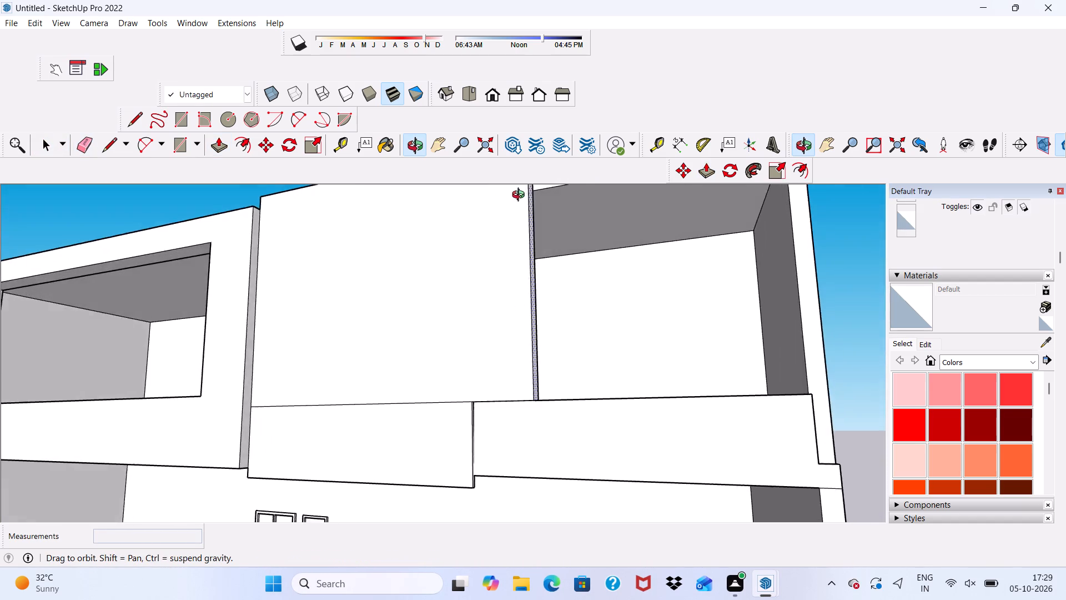
pyautogui.moveTo(521, 196); pyautogui.dragTo(515, 213, button='middle')
pyautogui.scroll(12, 463, 446)
pyautogui.scroll(-2, 469, 441)
pyautogui.moveTo(468, 441); pyautogui.dragTo(456, 342, button='middle')
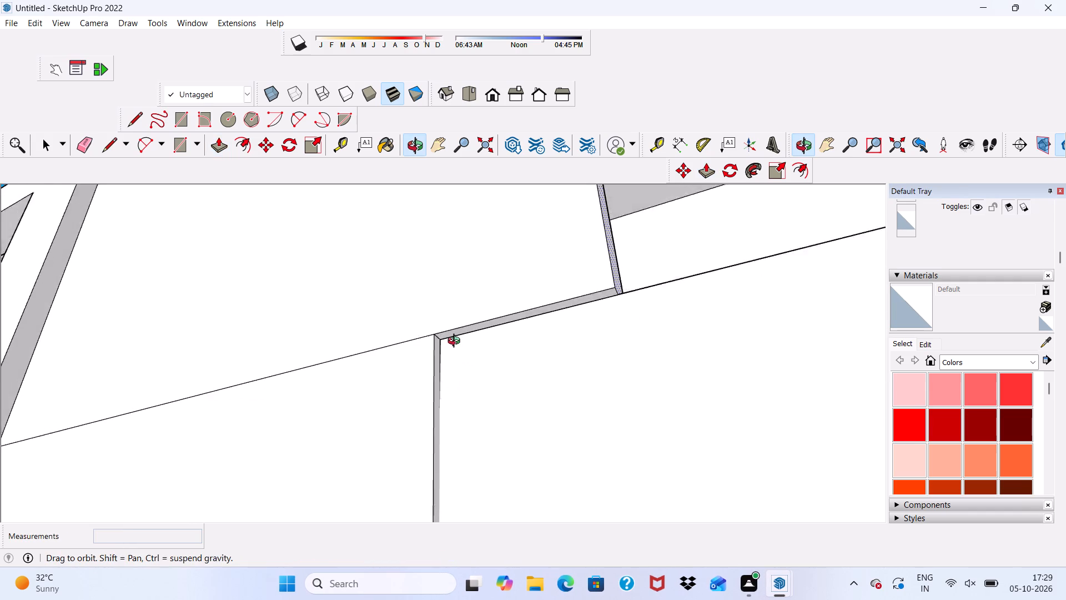
pyautogui.moveTo(456, 342); pyautogui.dragTo(455, 336, button='middle')
pyautogui.scroll(7, 433, 356)
pyautogui.press('space')
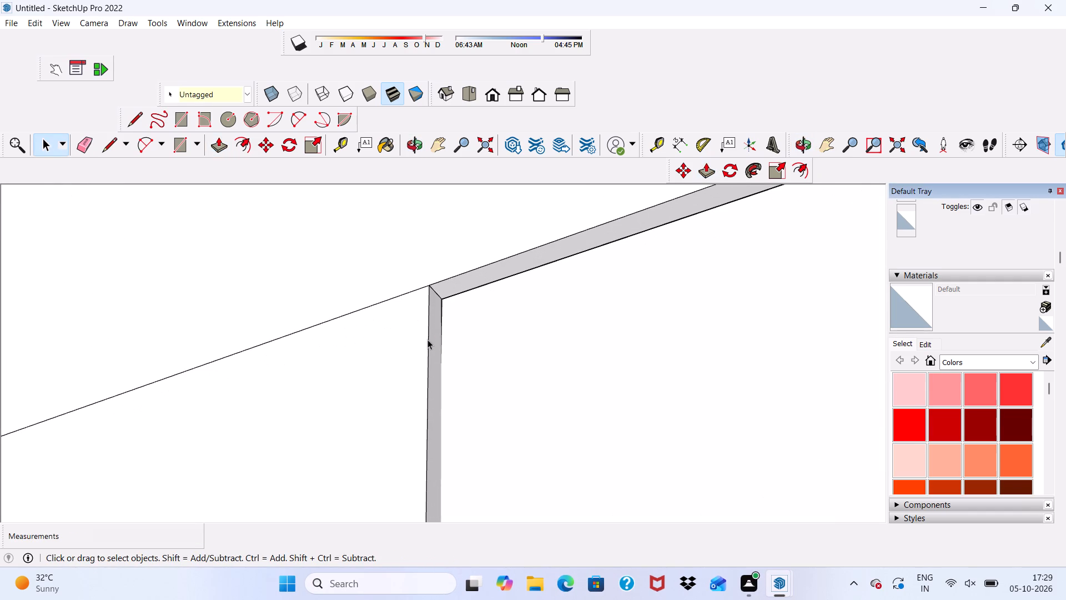
pyautogui.click(428, 339)
pyautogui.click(436, 334)
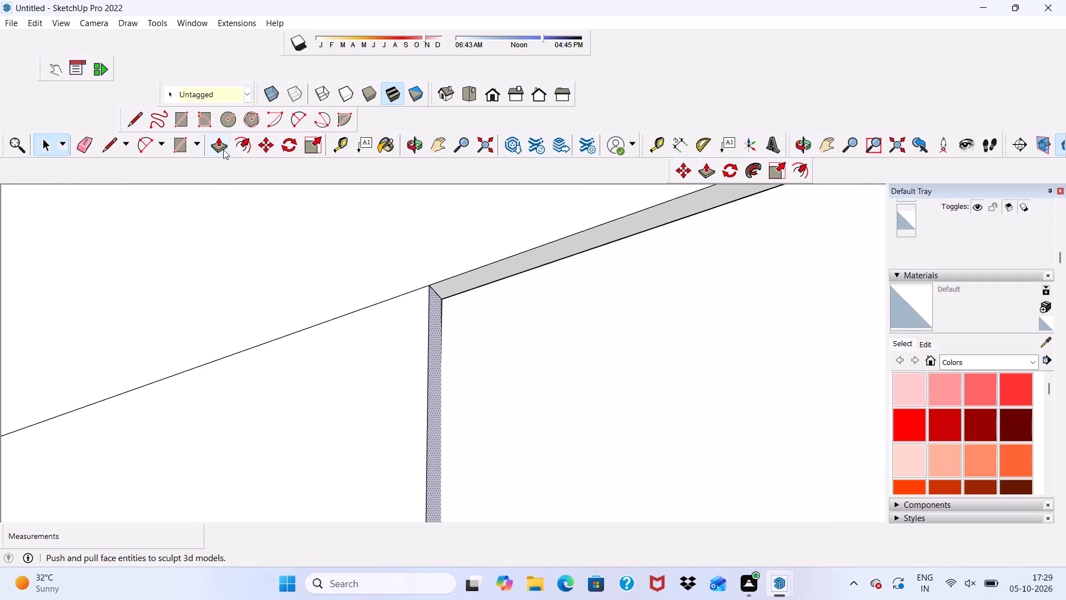
pyautogui.click(219, 143)
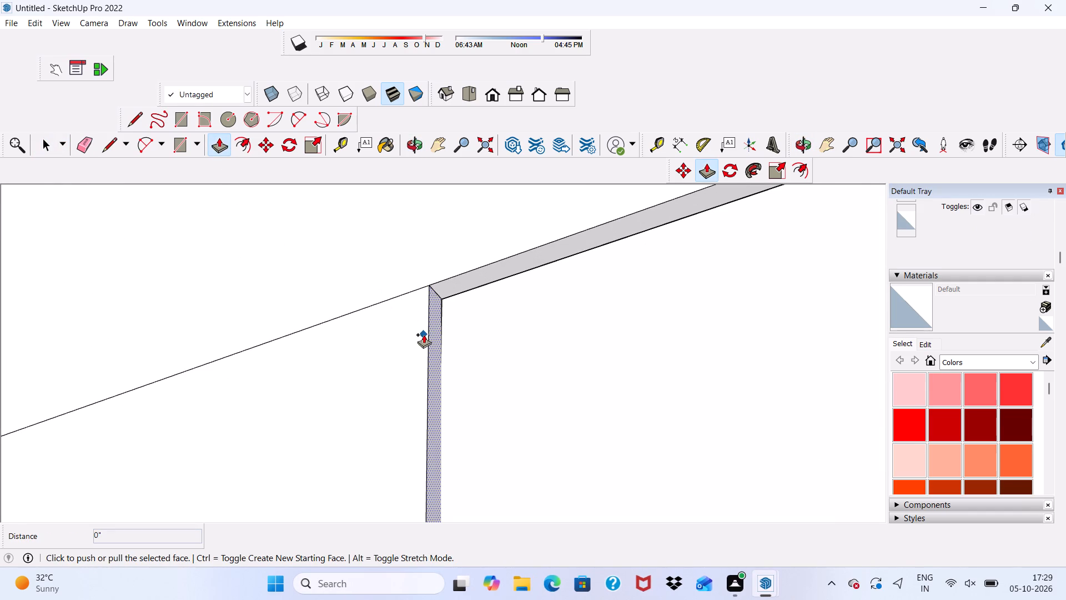
pyautogui.click(435, 328)
pyautogui.scroll(-1, 445, 323)
pyautogui.scroll(-5, 617, 351)
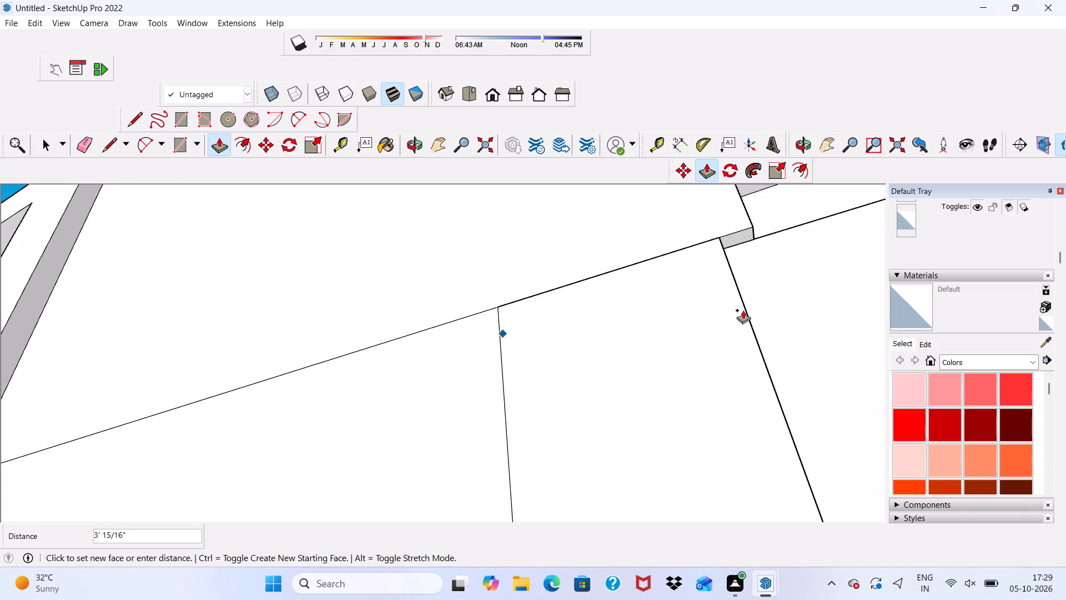
pyautogui.scroll(-4, 743, 308)
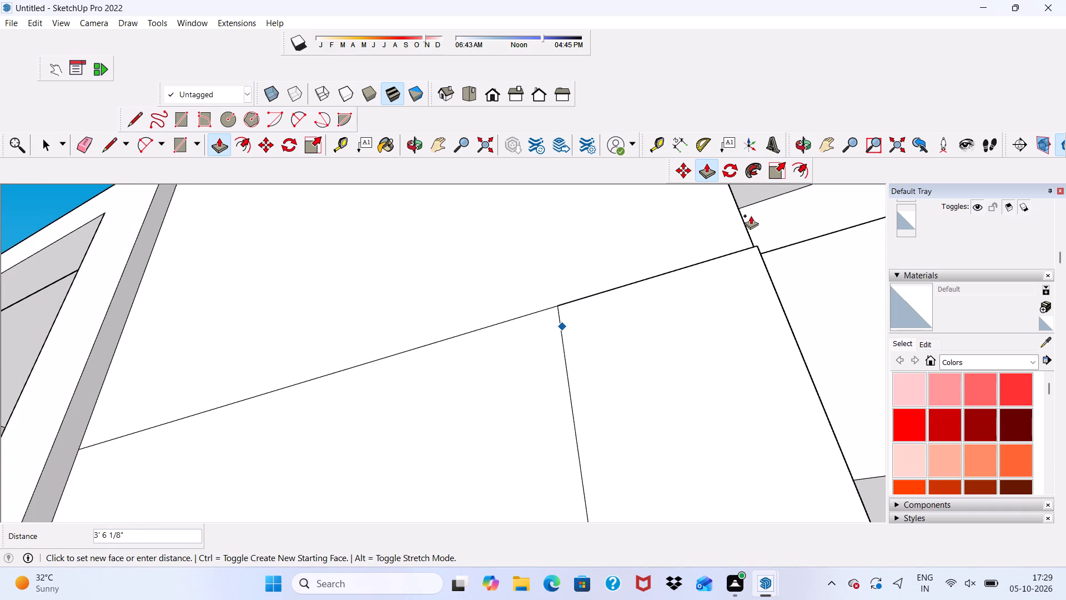
pyautogui.moveTo(747, 221); pyautogui.dragTo(636, 287, button='middle')
pyautogui.scroll(2, 492, 323)
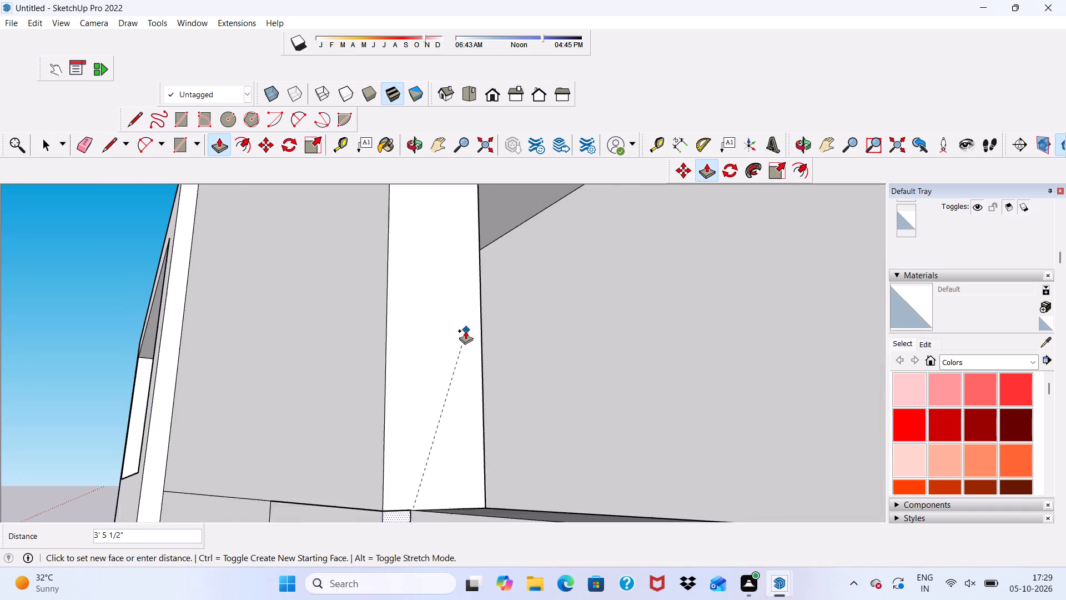
pyautogui.scroll(1, 465, 331)
pyautogui.click(377, 330)
# Erase the horizontal and vertical seam lines between the panel's upper and lower parts so the front becomes one face.
pyautogui.scroll(-6, 380, 287)
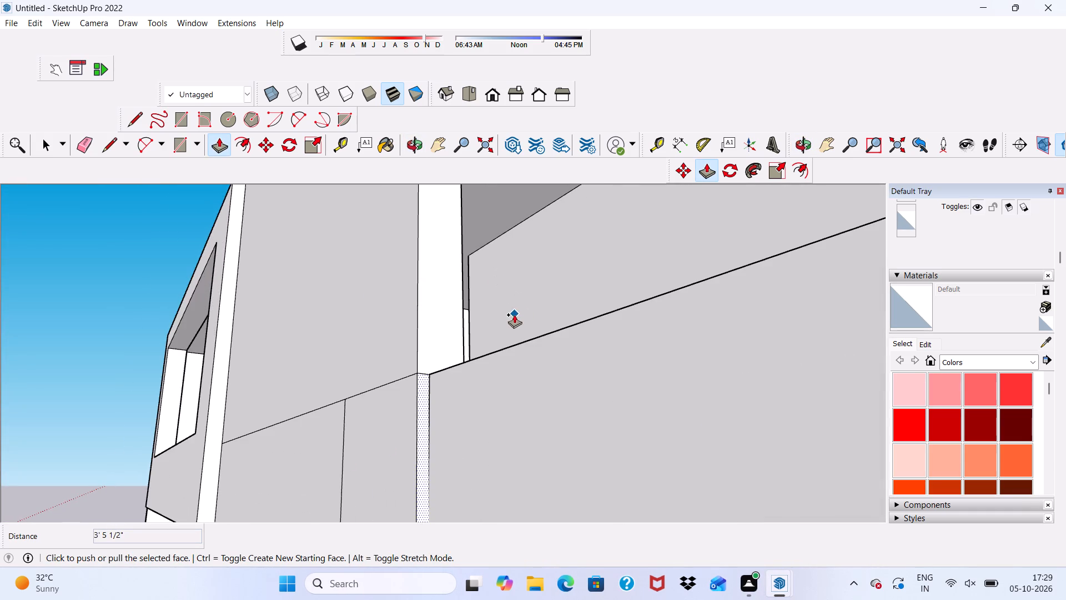
pyautogui.moveTo(627, 381); pyautogui.dragTo(721, 476, button='middle')
pyautogui.scroll(4, 251, 288)
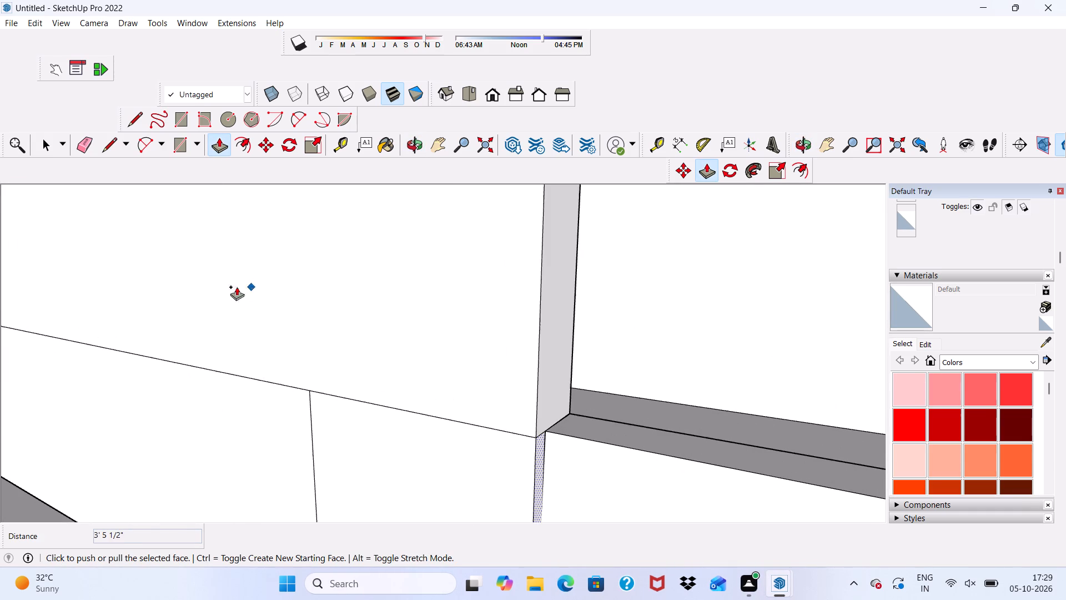
pyautogui.click(86, 140)
pyautogui.moveTo(264, 357); pyautogui.dragTo(271, 396)
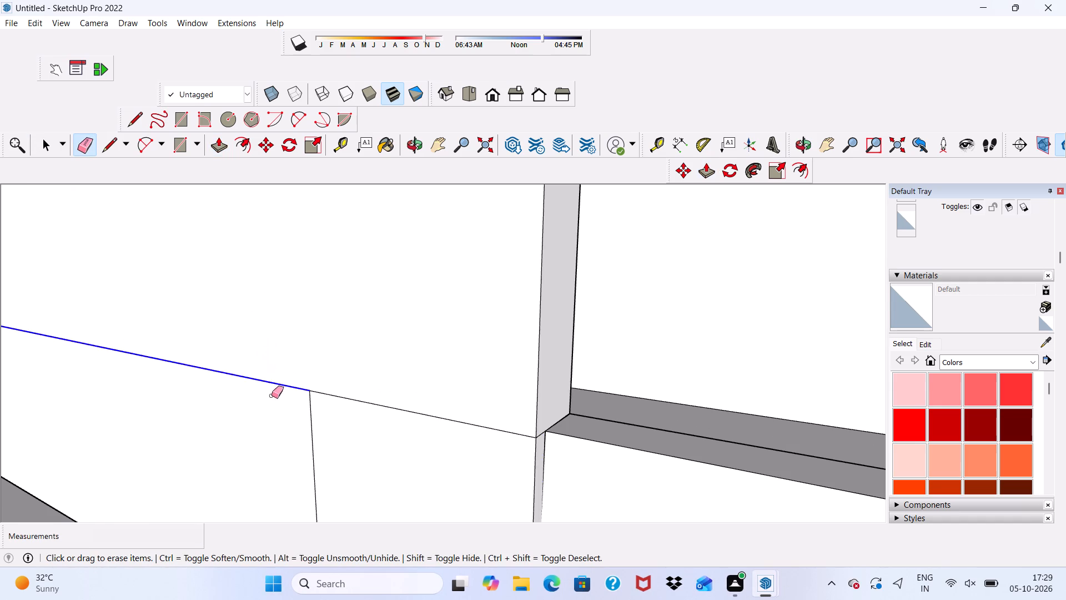
pyautogui.moveTo(271, 396); pyautogui.dragTo(322, 407)
pyautogui.moveTo(332, 396); pyautogui.dragTo(368, 401)
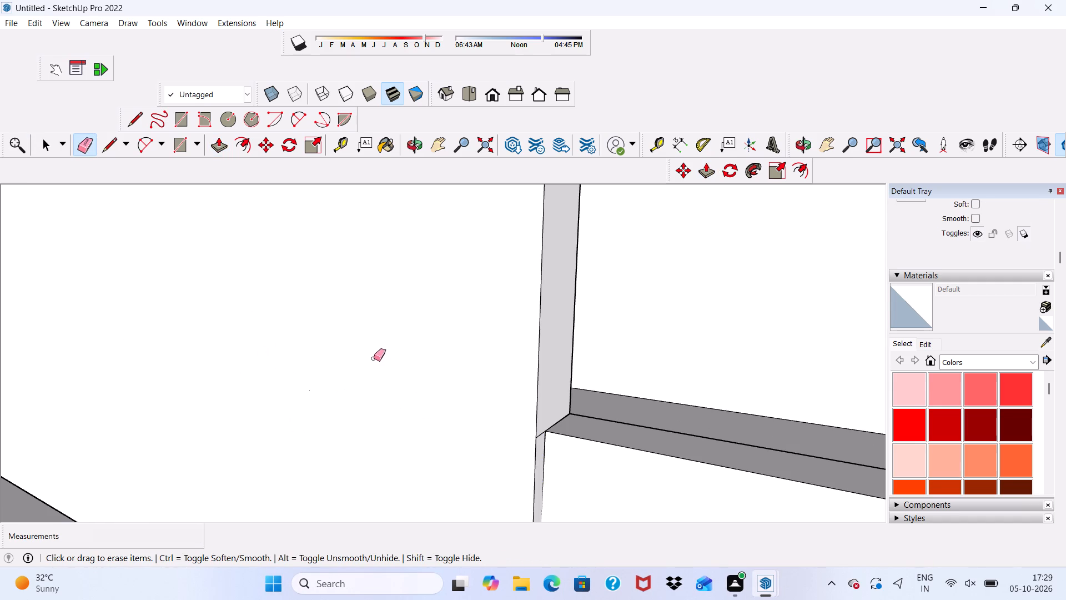
pyautogui.scroll(-5, 376, 358)
pyautogui.moveTo(472, 358); pyautogui.dragTo(560, 282, button='middle')
pyautogui.moveTo(478, 366); pyautogui.dragTo(396, 401)
pyautogui.scroll(-10, 546, 306)
pyautogui.scroll(3, 415, 311)
pyautogui.scroll(-1, 419, 318)
pyautogui.scroll(1, 428, 329)
pyautogui.scroll(-1, 434, 332)
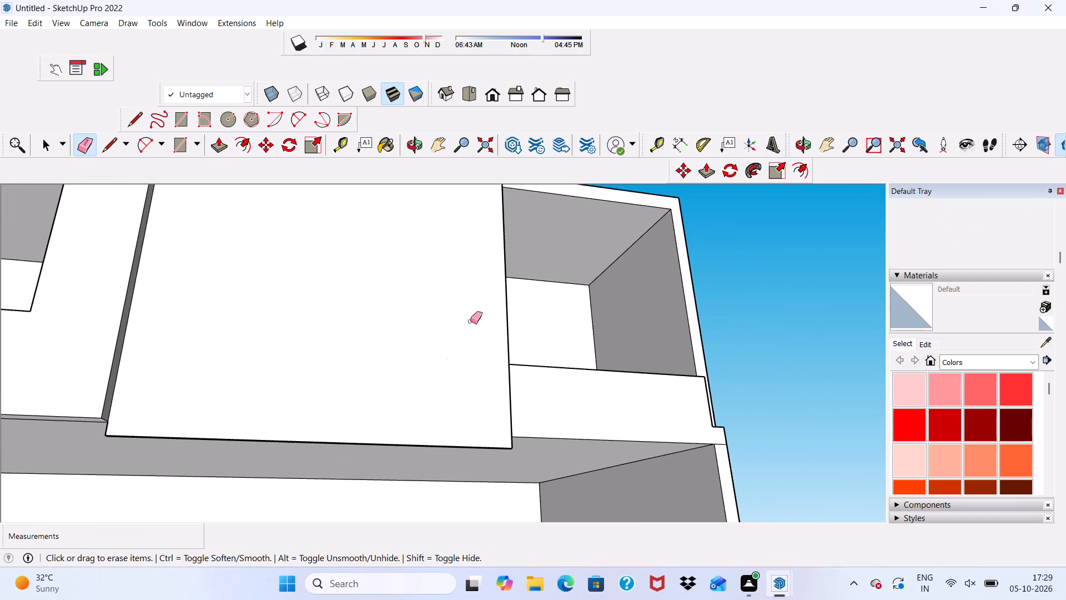
# Pull the parapet's exposed end face outward 9", flush with the outer face of the side wall.
pyautogui.moveTo(472, 322); pyautogui.dragTo(339, 405, button='middle')
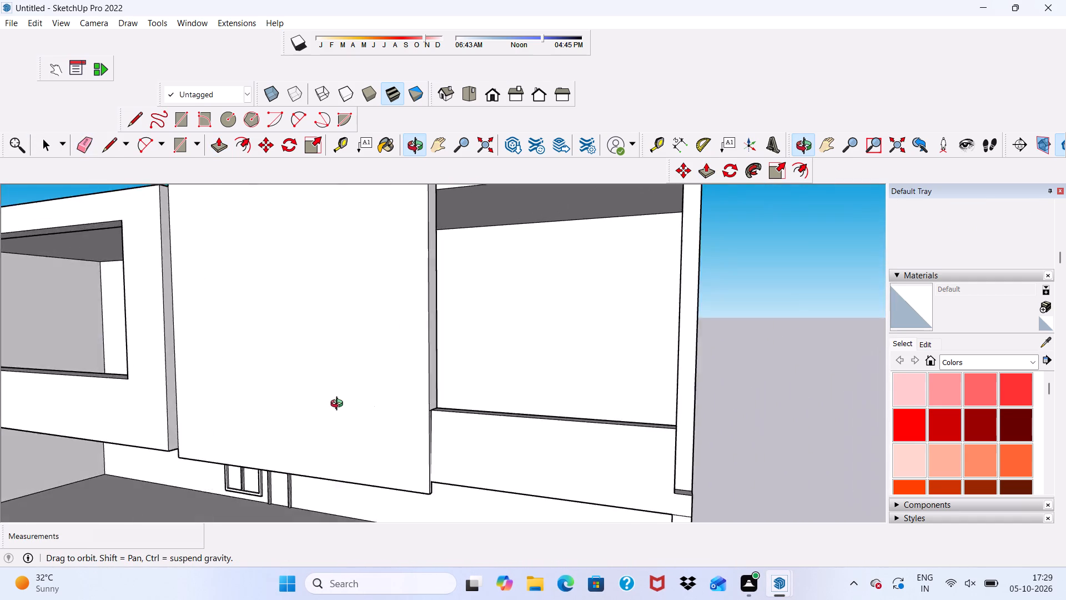
pyautogui.moveTo(339, 405); pyautogui.dragTo(379, 398, button='middle')
pyautogui.scroll(5, 516, 422)
pyautogui.scroll(-4, 473, 393)
pyautogui.moveTo(376, 416); pyautogui.dragTo(252, 472, button='middle')
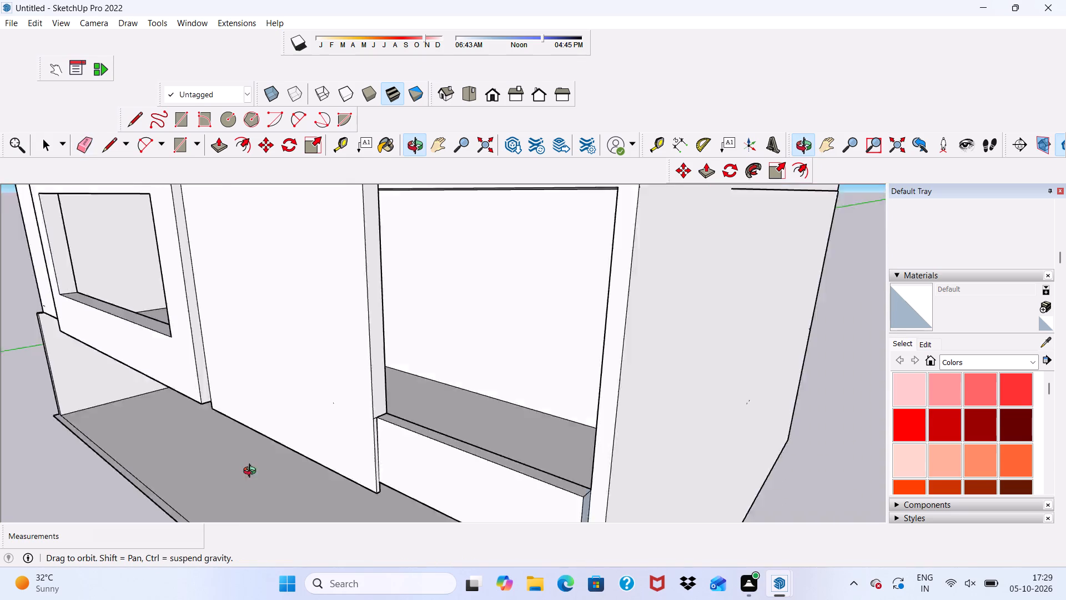
pyautogui.moveTo(252, 472); pyautogui.dragTo(203, 408, button='middle')
pyautogui.press('space')
pyautogui.click(474, 435)
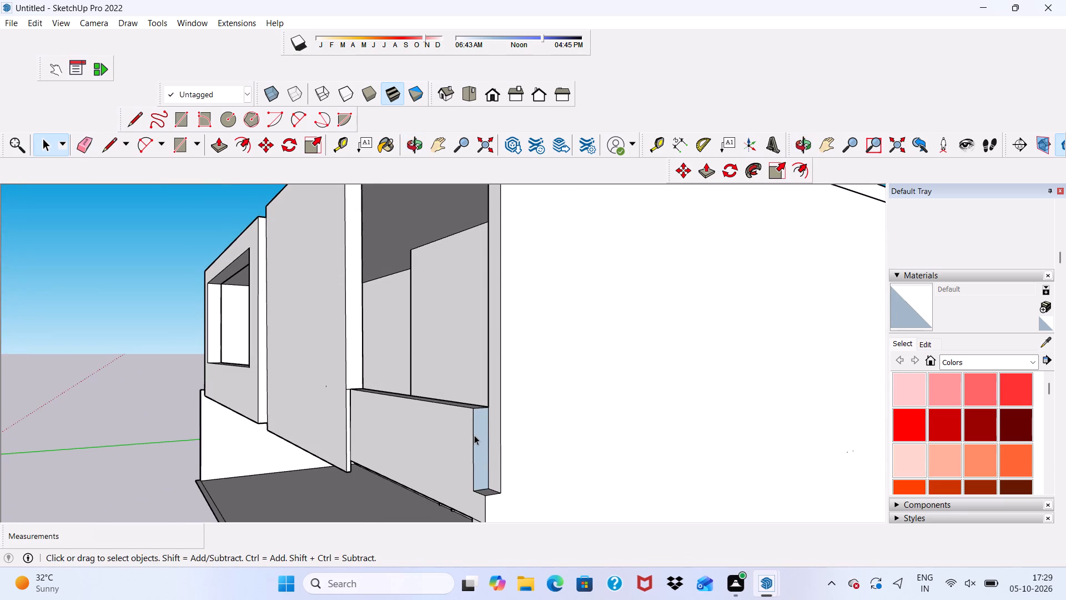
pyautogui.scroll(2, 441, 477)
pyautogui.click(487, 423)
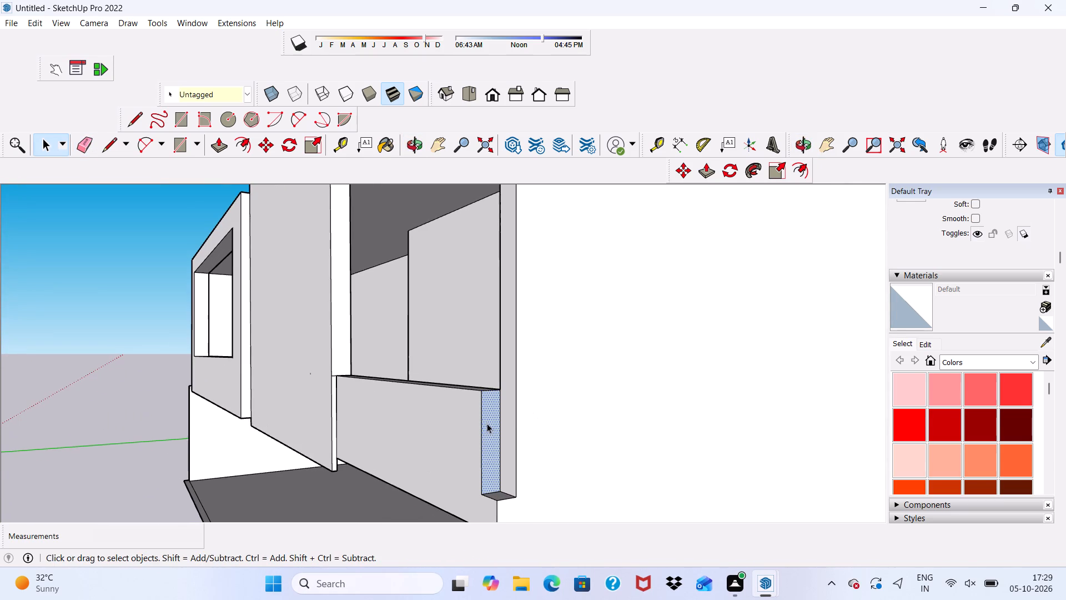
pyautogui.click(223, 144)
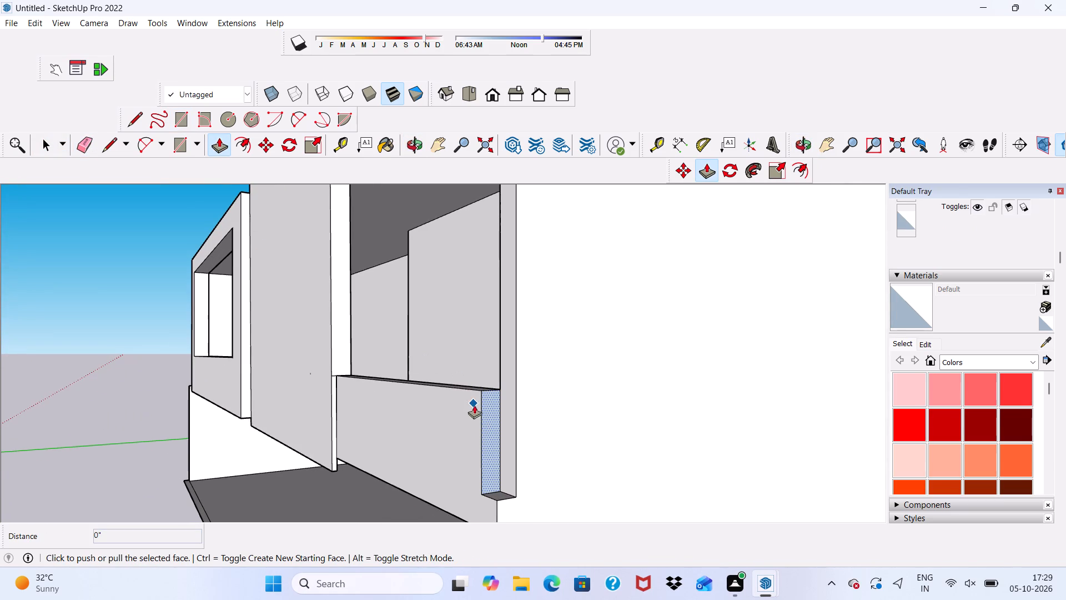
pyautogui.click(494, 411)
pyautogui.click(517, 352)
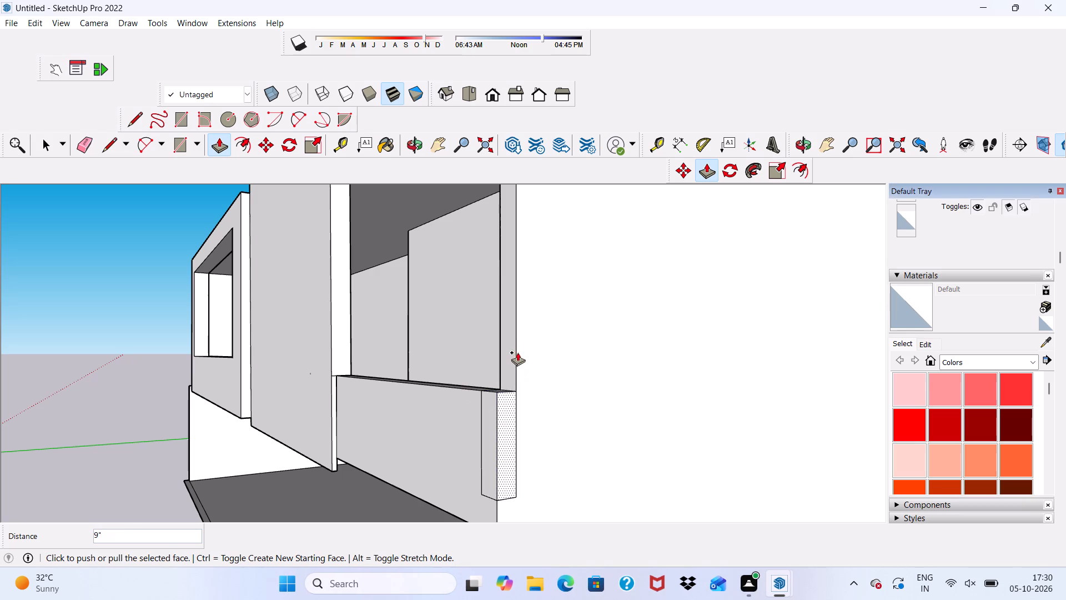
# Erase the seam lines on the parapet's front, top and end so the extended end merges with the adjoining faces.
pyautogui.scroll(-3, 517, 352)
pyautogui.moveTo(517, 361); pyautogui.dragTo(569, 401, button='middle')
pyautogui.scroll(2, 355, 340)
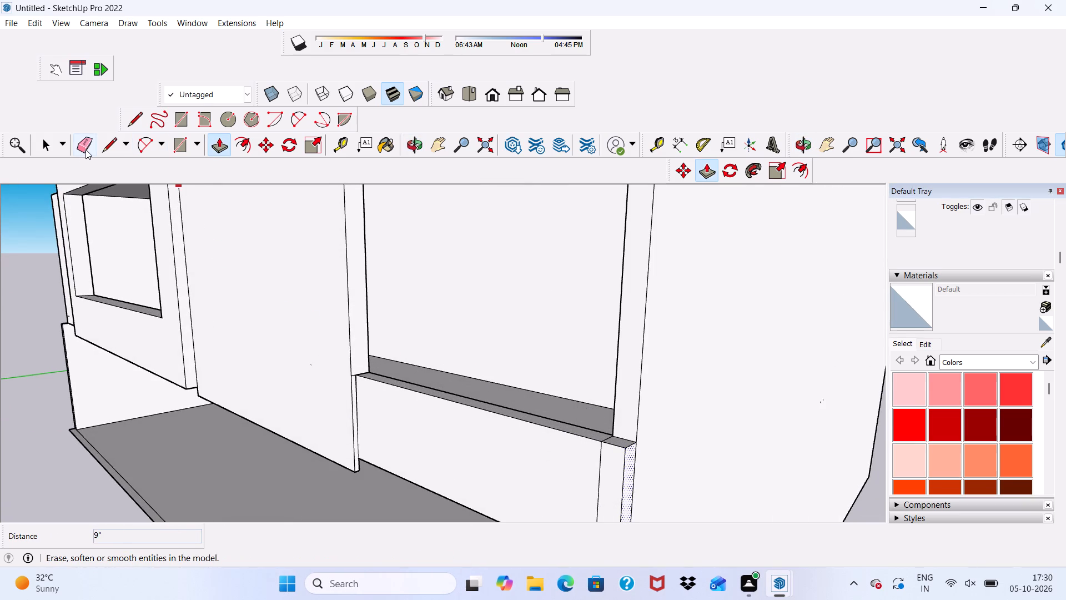
pyautogui.click(86, 149)
pyautogui.scroll(2, 731, 599)
pyautogui.scroll(-2, 692, 489)
pyautogui.click(617, 471)
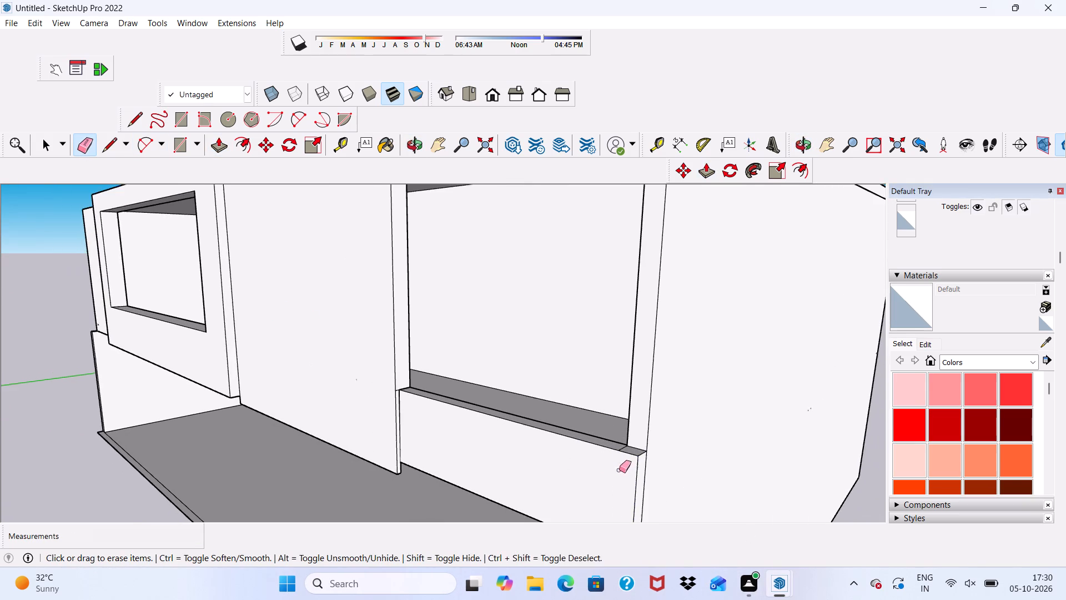
pyautogui.scroll(8, 620, 443)
pyautogui.click(627, 449)
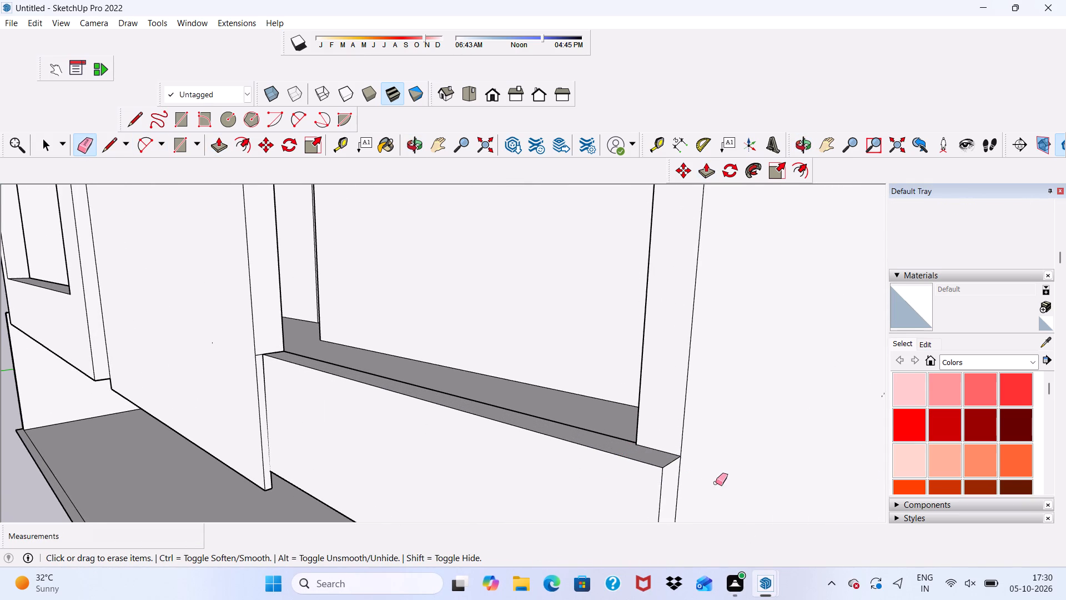
pyautogui.scroll(-1, 716, 483)
pyautogui.scroll(3, 713, 488)
pyautogui.moveTo(671, 479); pyautogui.dragTo(678, 474)
pyautogui.scroll(-5, 667, 458)
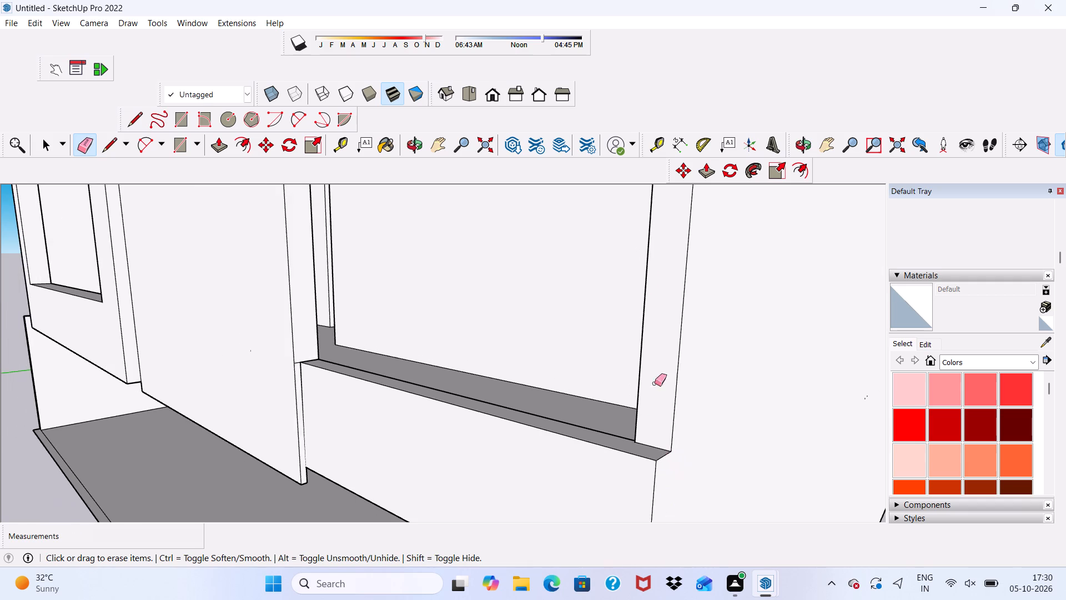
# Inspect the parapet end, the balcony floor and the wall behind the opening from several angles.
pyautogui.scroll(-5, 570, 99)
pyautogui.scroll(-5, 542, 196)
pyautogui.moveTo(531, 246); pyautogui.dragTo(484, 266, button='middle')
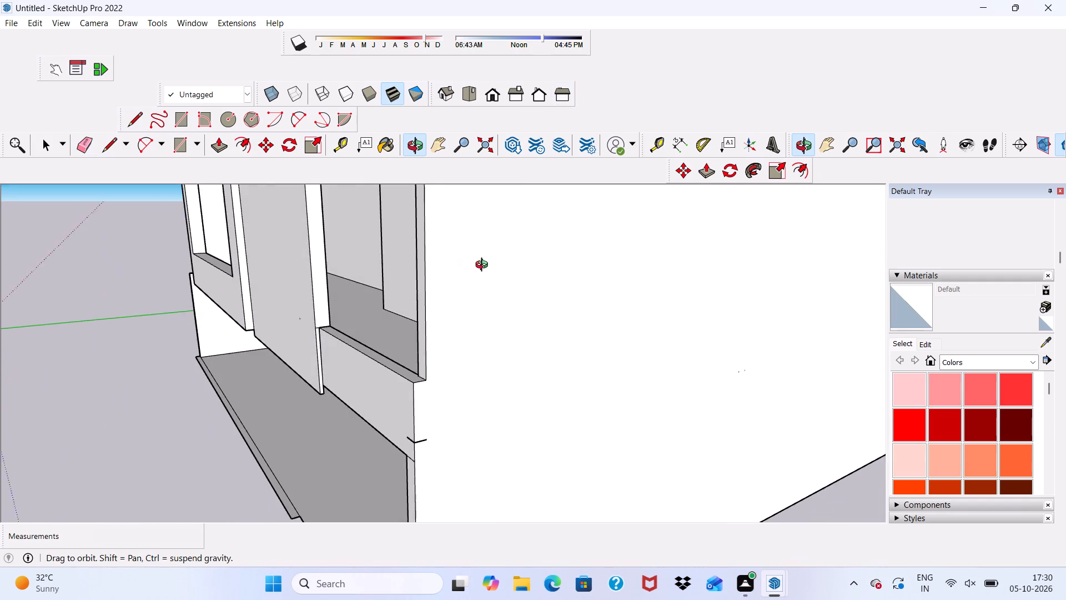
pyautogui.moveTo(484, 266); pyautogui.dragTo(485, 267, button='middle')
pyautogui.scroll(5, 360, 302)
pyautogui.scroll(-2, 325, 302)
pyautogui.scroll(2, 379, 290)
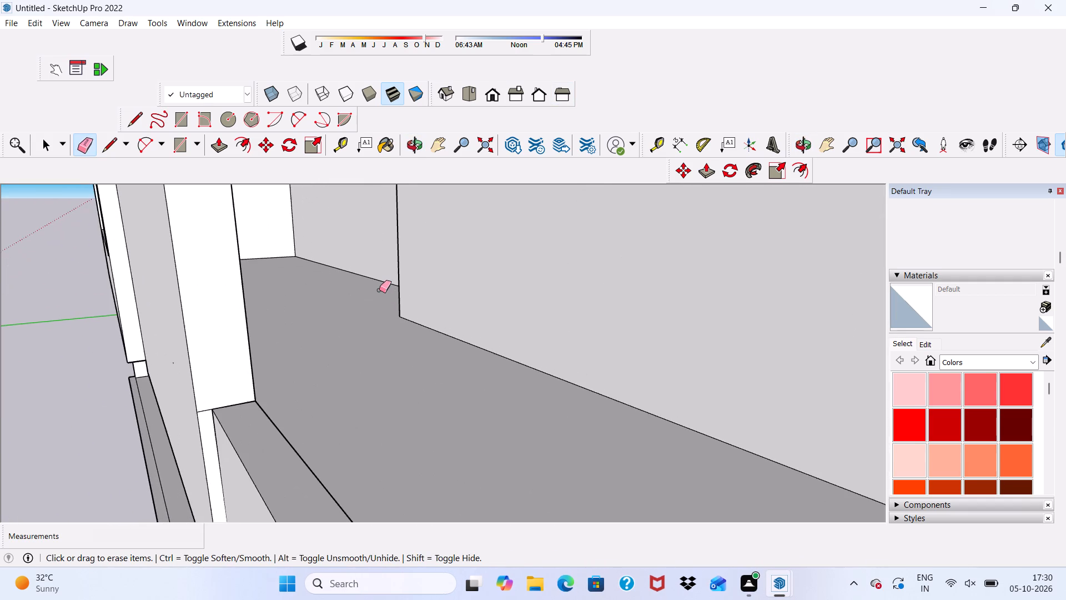
pyautogui.press('space')
pyautogui.scroll(-3, 379, 289)
pyautogui.moveTo(328, 287); pyautogui.dragTo(696, 300, button='middle')
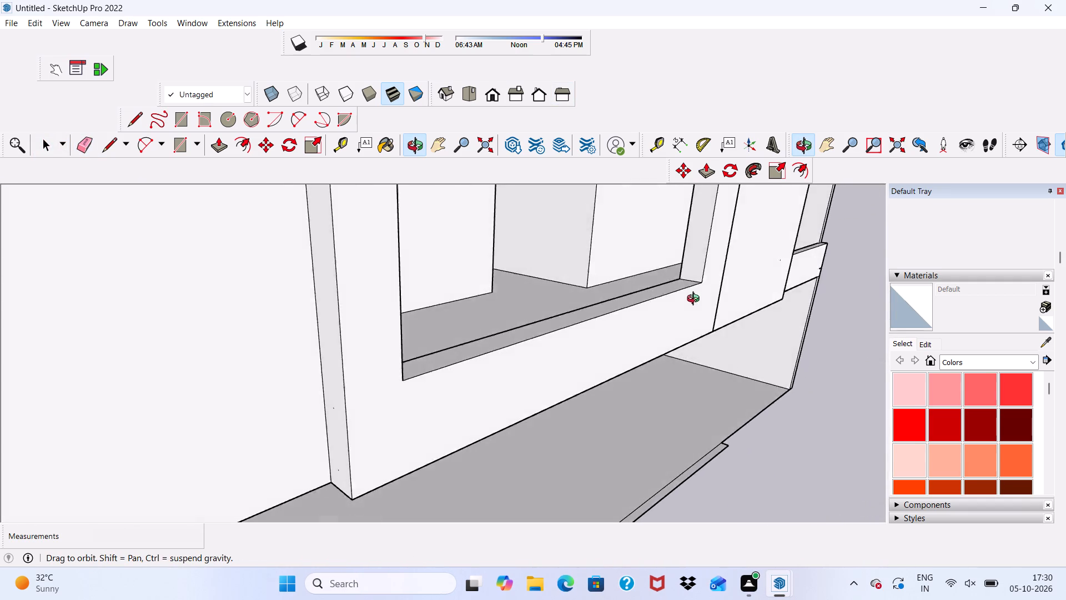
pyautogui.moveTo(696, 300); pyautogui.dragTo(337, 263, button='middle')
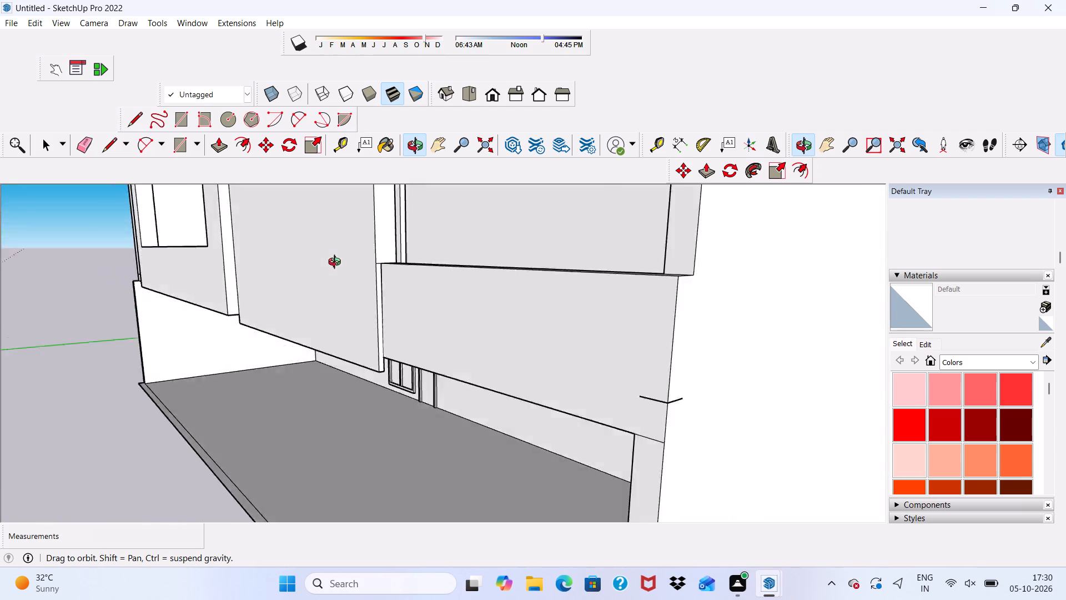
pyautogui.moveTo(337, 263); pyautogui.dragTo(327, 310, button='middle')
pyautogui.scroll(6, 328, 308)
pyautogui.scroll(-1, 328, 308)
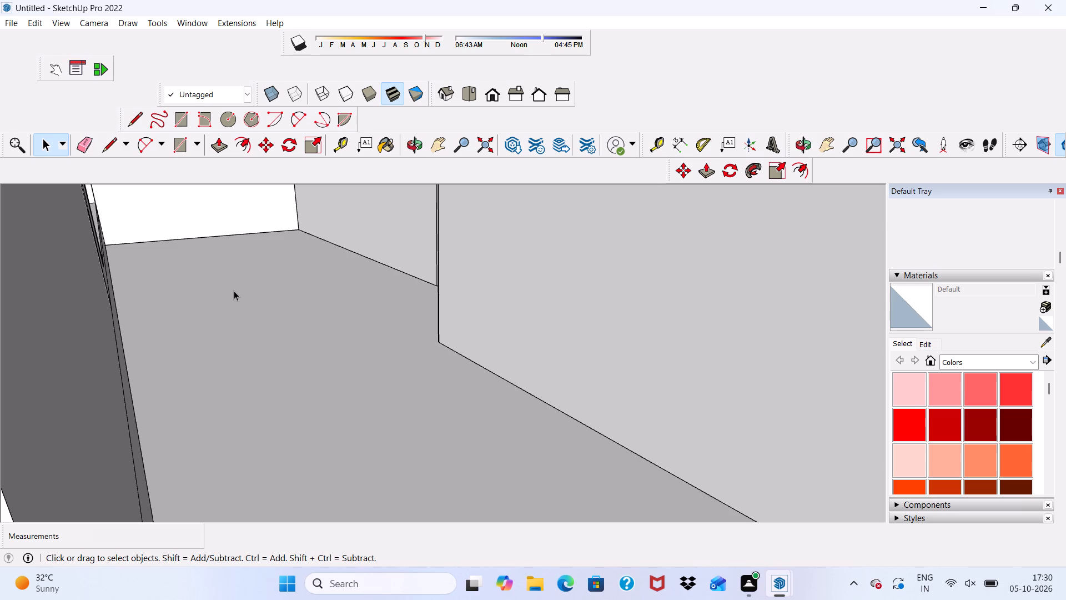
pyautogui.scroll(-10, 222, 293)
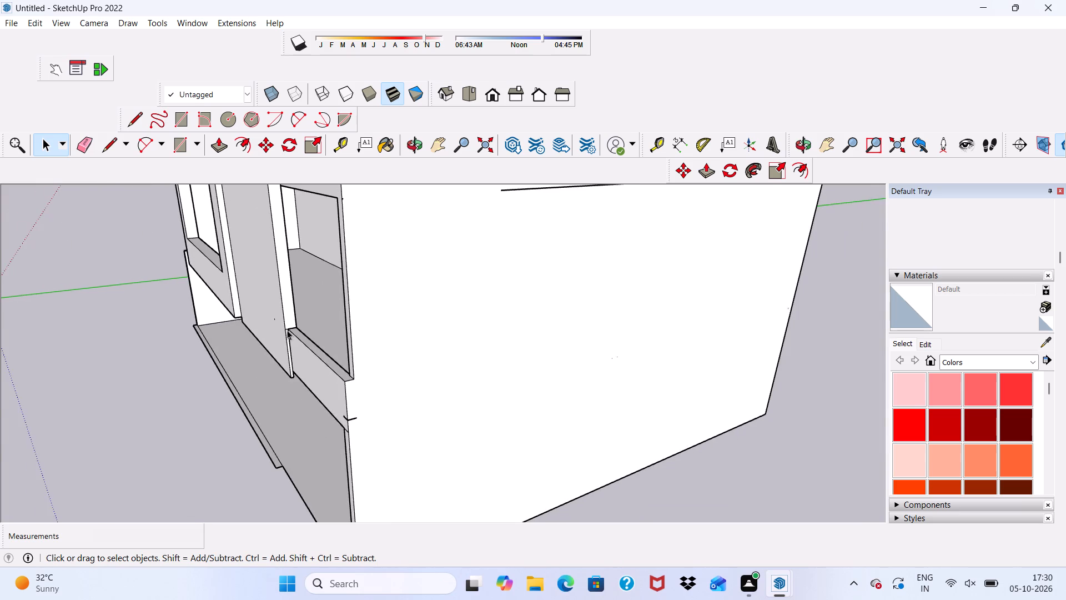
# Erase the two short stray edges at the lower outer corner where the parapet meets the side wall.
pyautogui.moveTo(280, 333); pyautogui.dragTo(401, 312, button='middle')
pyautogui.scroll(5, 401, 312)
pyautogui.scroll(-2, 401, 312)
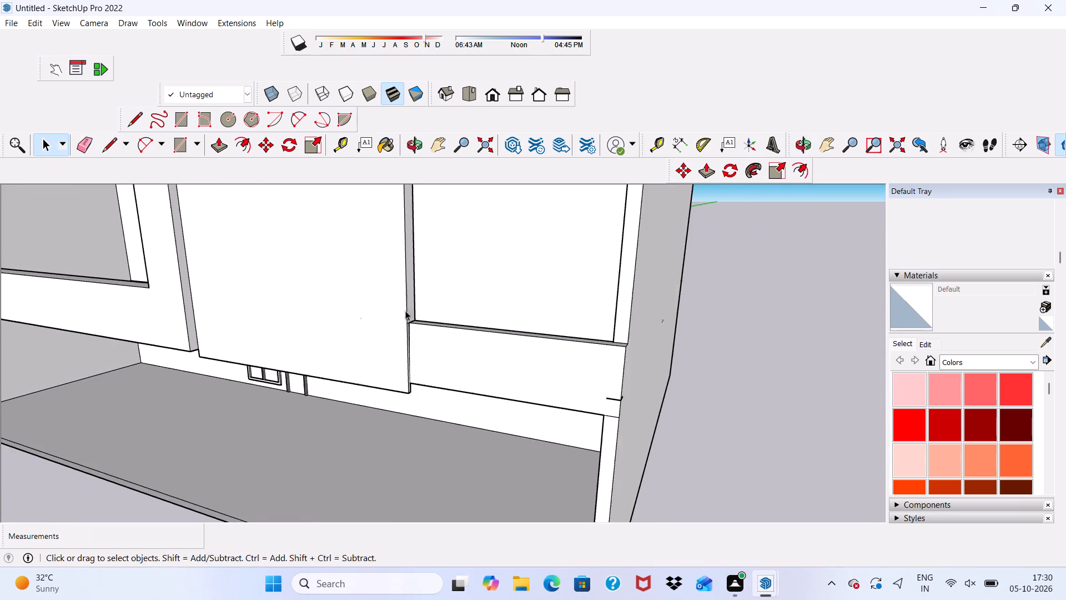
pyautogui.scroll(-1, 405, 311)
pyautogui.moveTo(411, 310); pyautogui.dragTo(350, 323, button='middle')
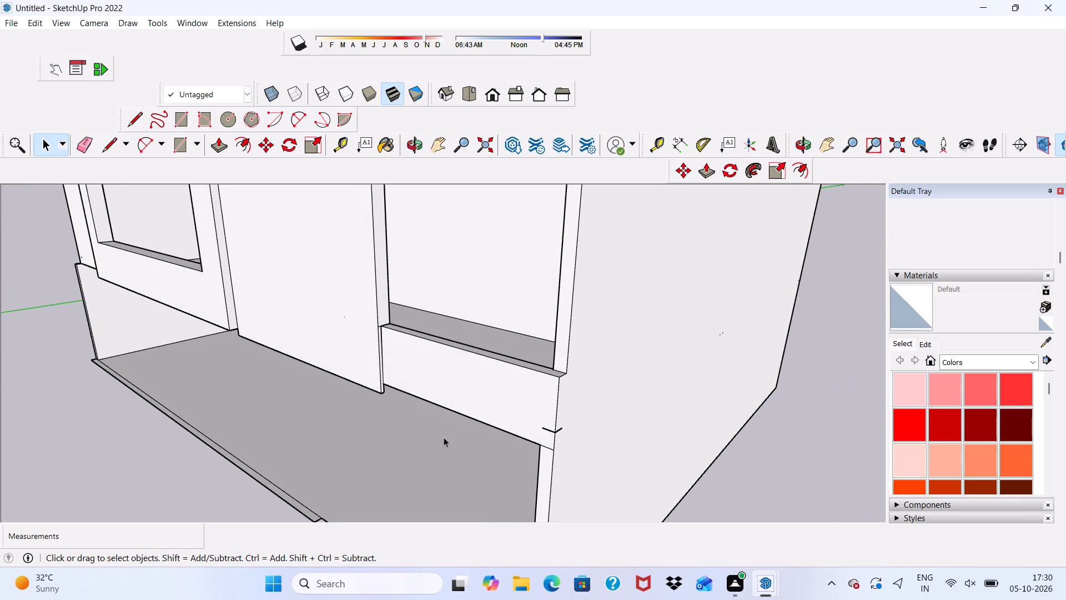
pyautogui.click(84, 142)
pyautogui.scroll(3, 473, 446)
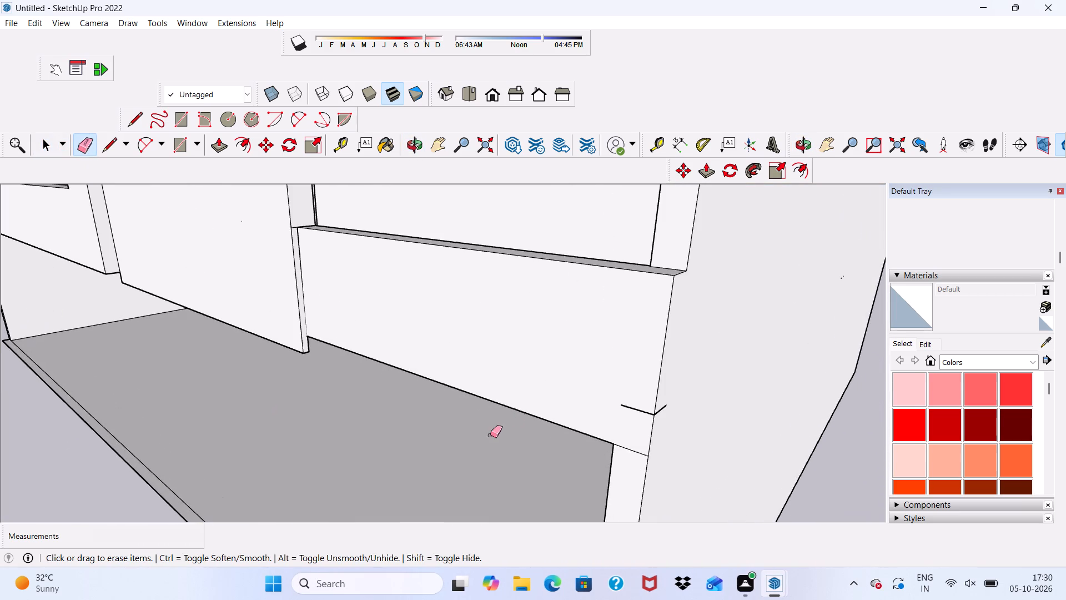
pyautogui.click(626, 403)
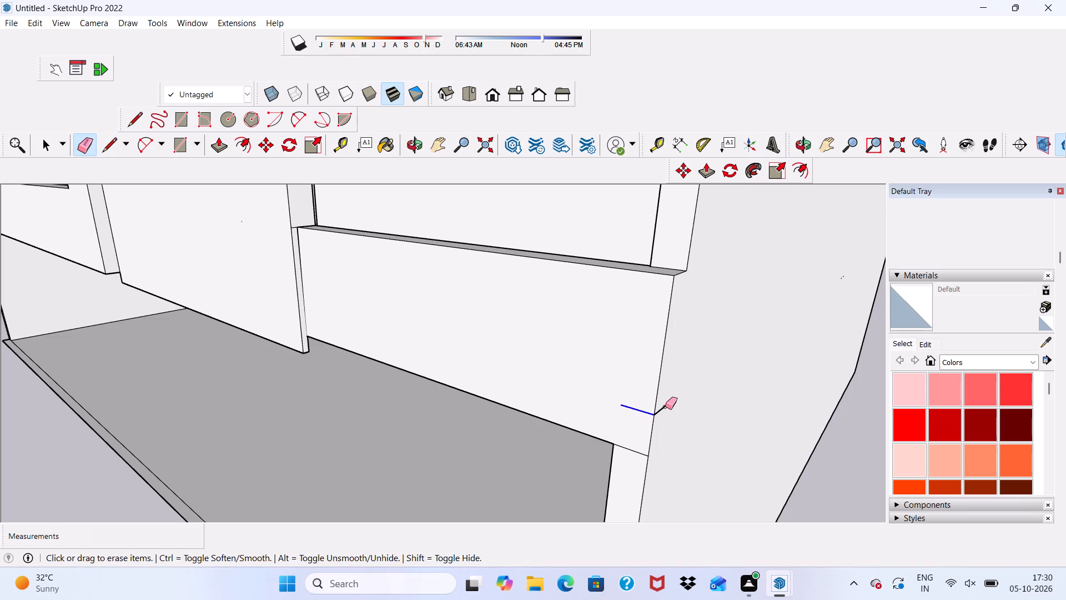
pyautogui.moveTo(665, 407); pyautogui.dragTo(665, 414)
pyautogui.scroll(-3, 539, 393)
pyautogui.press('space')
# Examine the front facade around the projecting panel, the parapets and the space behind the upper-floor openings.
pyautogui.scroll(-9, 452, 358)
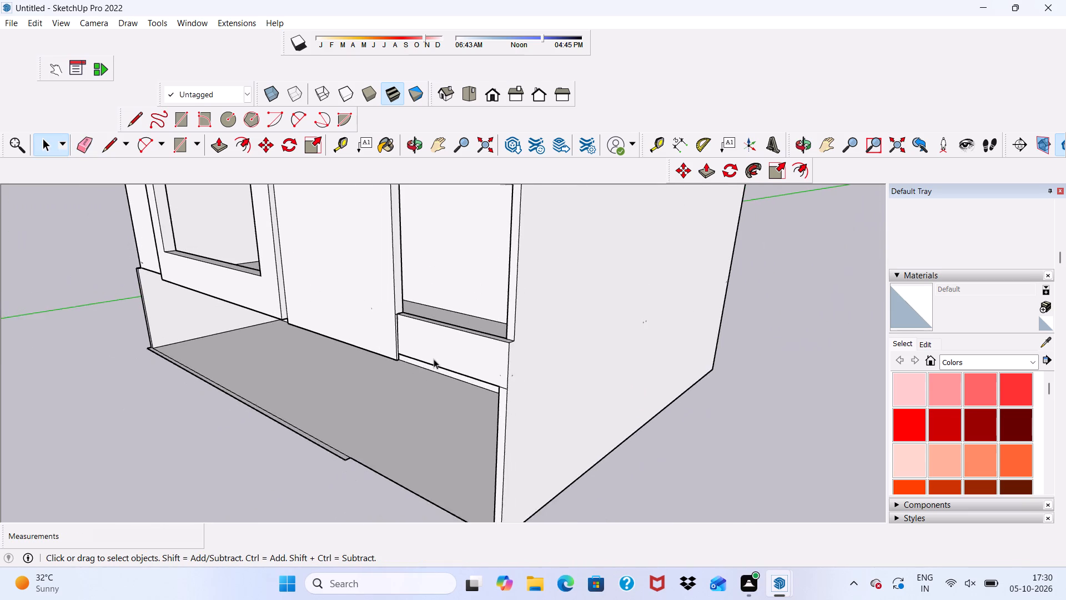
pyautogui.scroll(1, 431, 358)
pyautogui.scroll(-1, 432, 359)
pyautogui.scroll(1, 438, 374)
pyautogui.scroll(-2, 444, 405)
pyautogui.scroll(1, 424, 363)
pyautogui.scroll(-1, 424, 367)
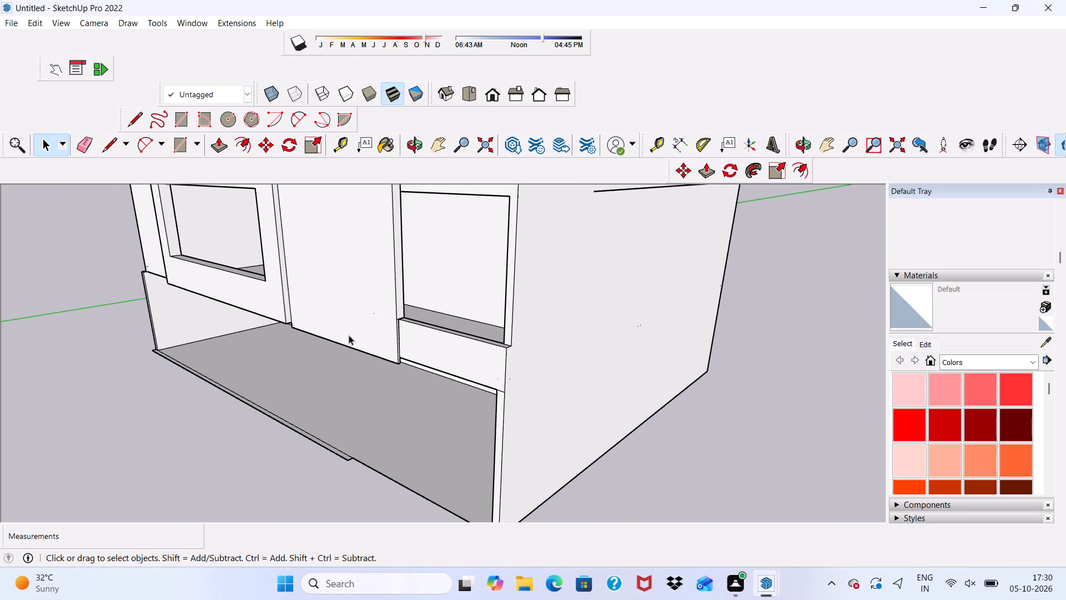
pyautogui.scroll(2, 314, 317)
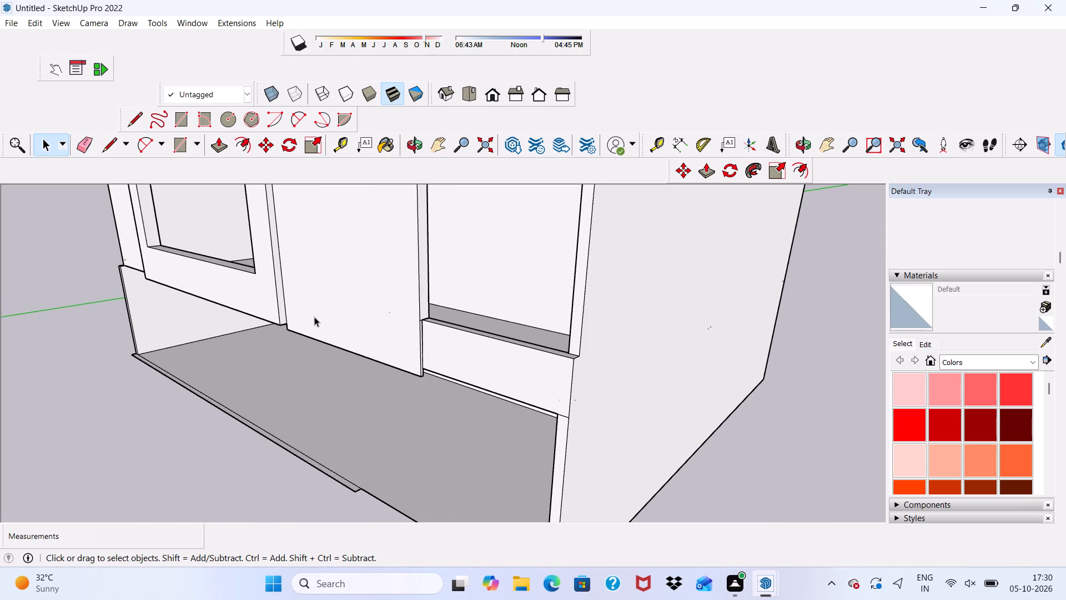
pyautogui.scroll(2, 314, 317)
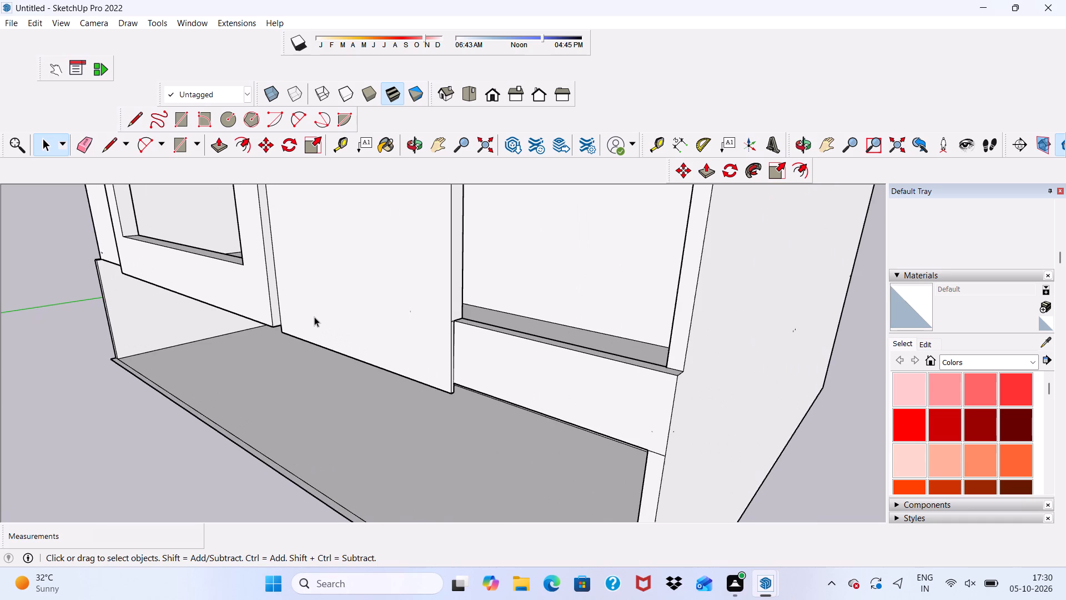
pyautogui.scroll(-5, 320, 317)
pyautogui.moveTo(386, 324); pyautogui.dragTo(510, 274, button='middle')
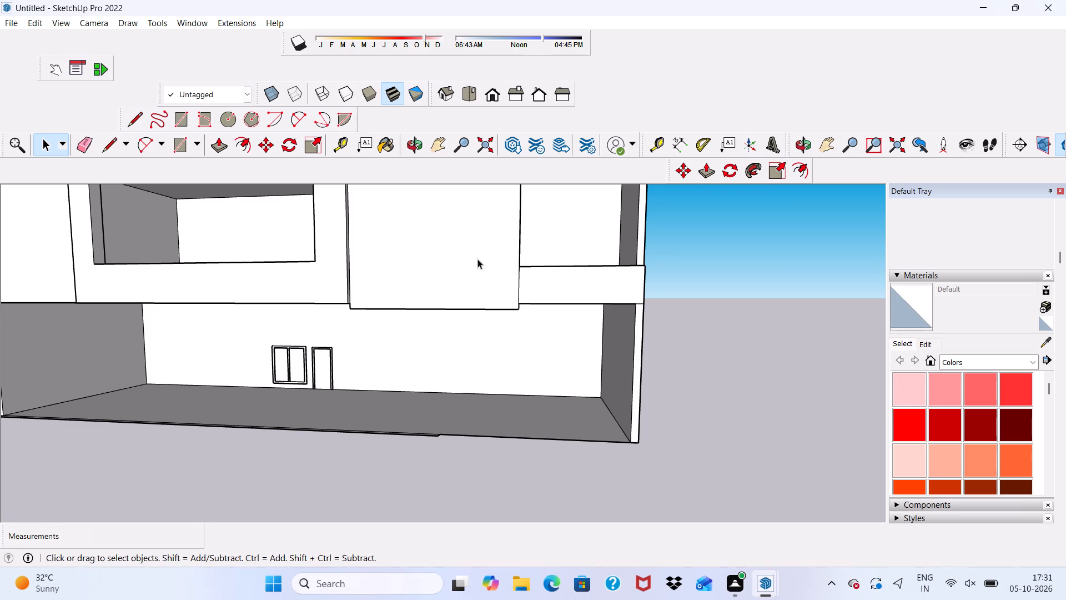
pyautogui.moveTo(511, 252); pyautogui.dragTo(356, 267, button='middle')
pyautogui.scroll(10, 360, 267)
pyautogui.moveTo(340, 254); pyautogui.dragTo(301, 251, button='middle')
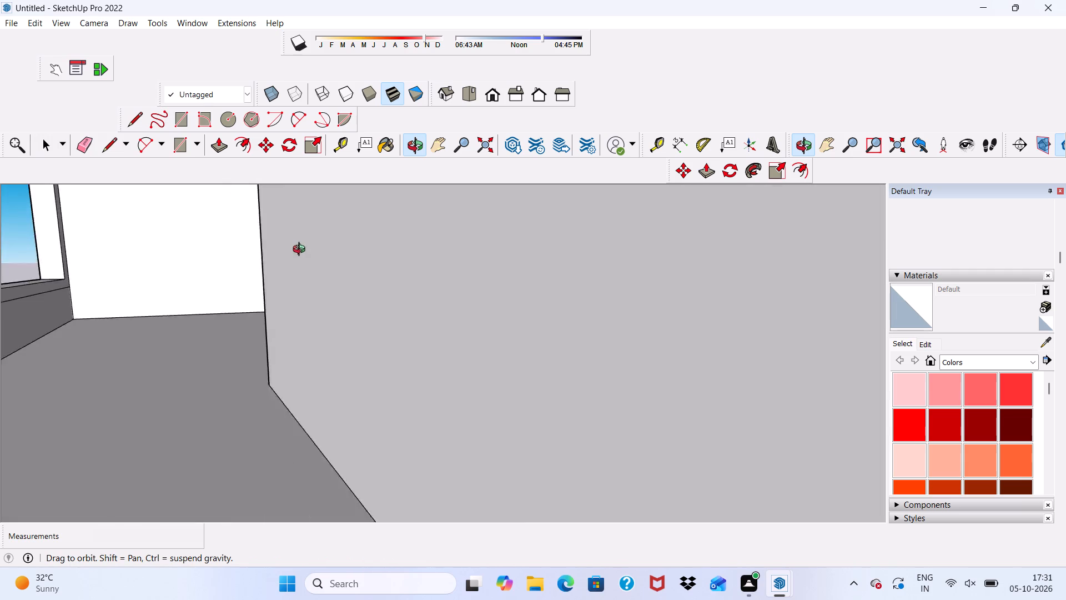
pyautogui.moveTo(301, 251); pyautogui.dragTo(299, 250, button='middle')
pyautogui.scroll(-1, 300, 250)
pyautogui.scroll(1, 140, 283)
pyautogui.scroll(-4, 140, 283)
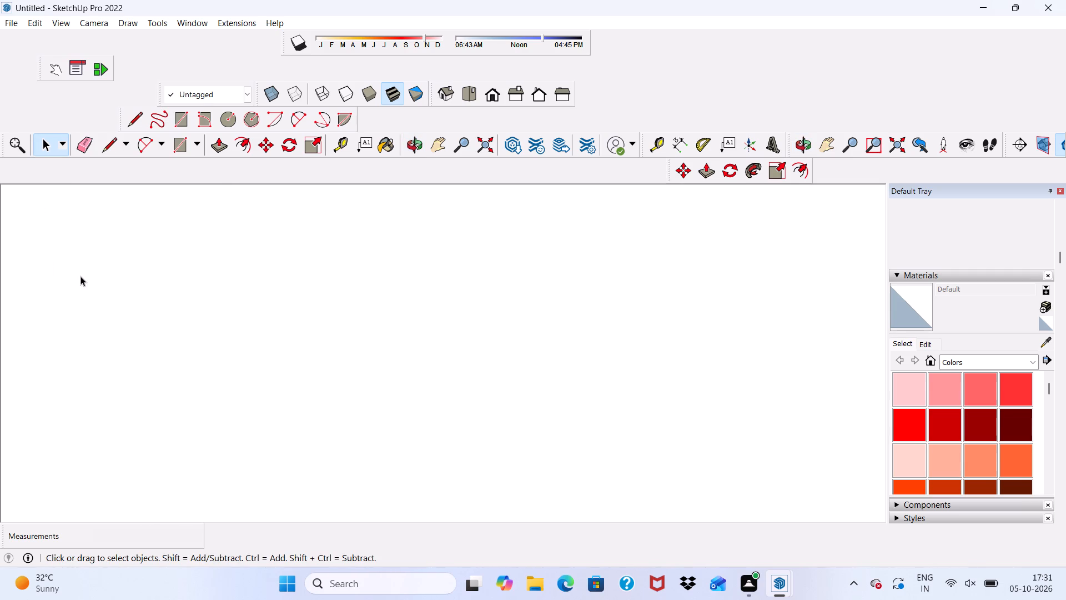
pyautogui.scroll(3, 501, 215)
# Push the sill face of the large framed upper-floor opening down 9".
pyautogui.click(492, 98)
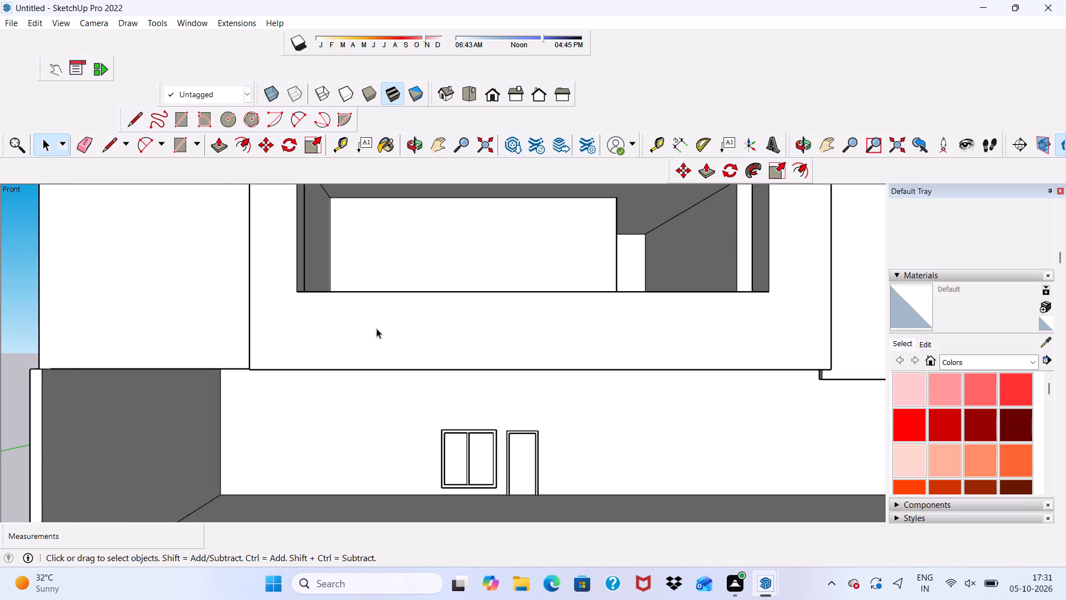
pyautogui.scroll(-4, 375, 328)
pyautogui.scroll(1, 384, 349)
pyautogui.scroll(-2, 386, 354)
pyautogui.moveTo(406, 316); pyautogui.dragTo(209, 432, button='middle')
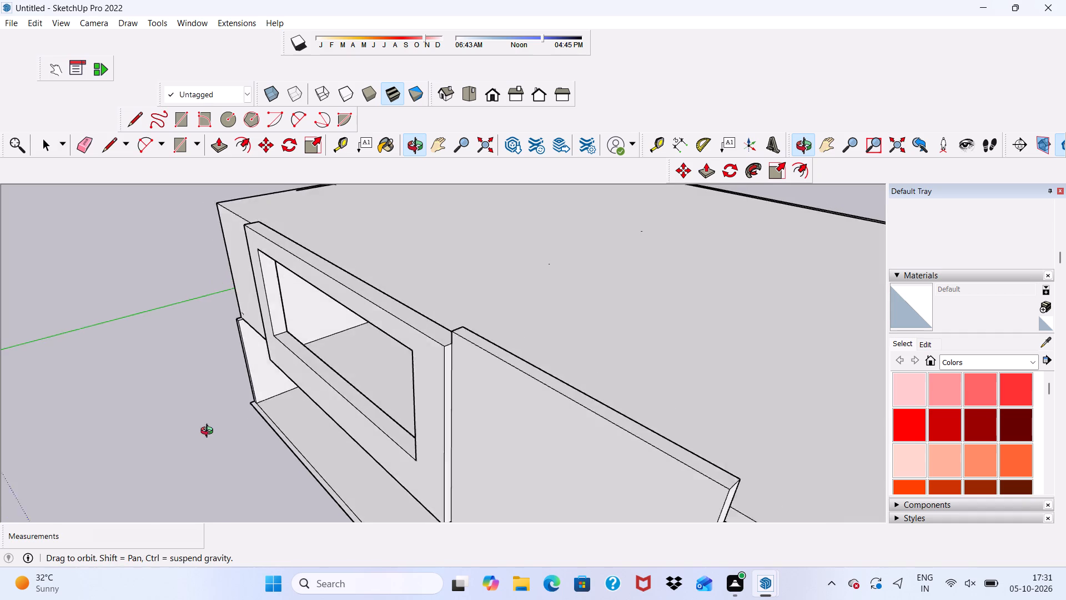
pyautogui.moveTo(209, 432); pyautogui.dragTo(209, 428, button='middle')
pyautogui.scroll(6, 352, 347)
pyautogui.moveTo(336, 326); pyautogui.dragTo(298, 289, button='middle')
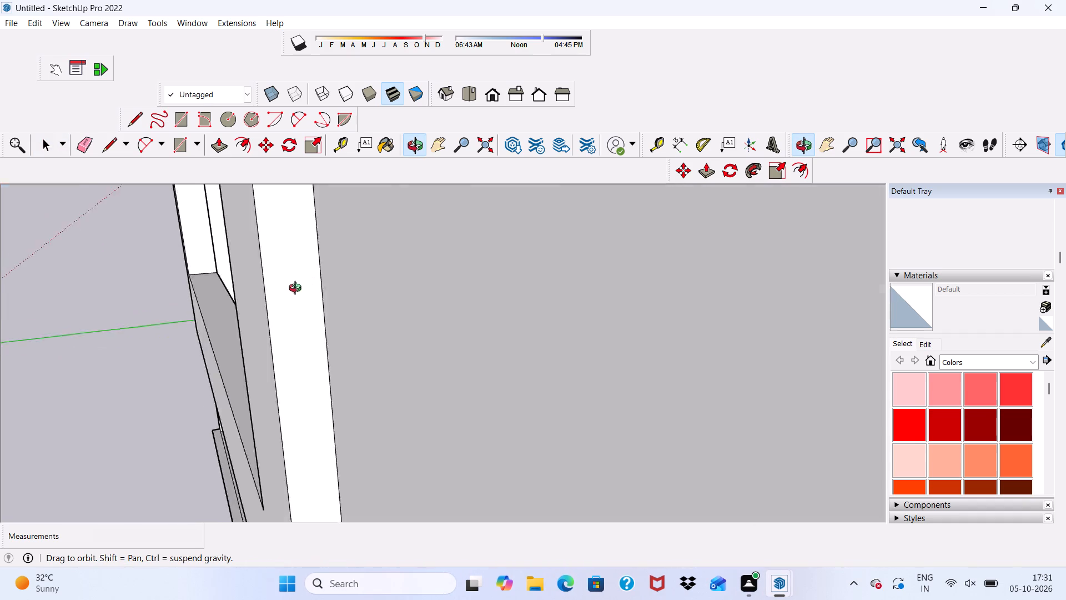
pyautogui.moveTo(298, 289); pyautogui.dragTo(379, 271, button='middle')
pyautogui.scroll(-1, 379, 271)
pyautogui.moveTo(358, 304); pyautogui.dragTo(399, 343, button='middle')
pyautogui.scroll(1, 399, 343)
pyautogui.click(353, 315)
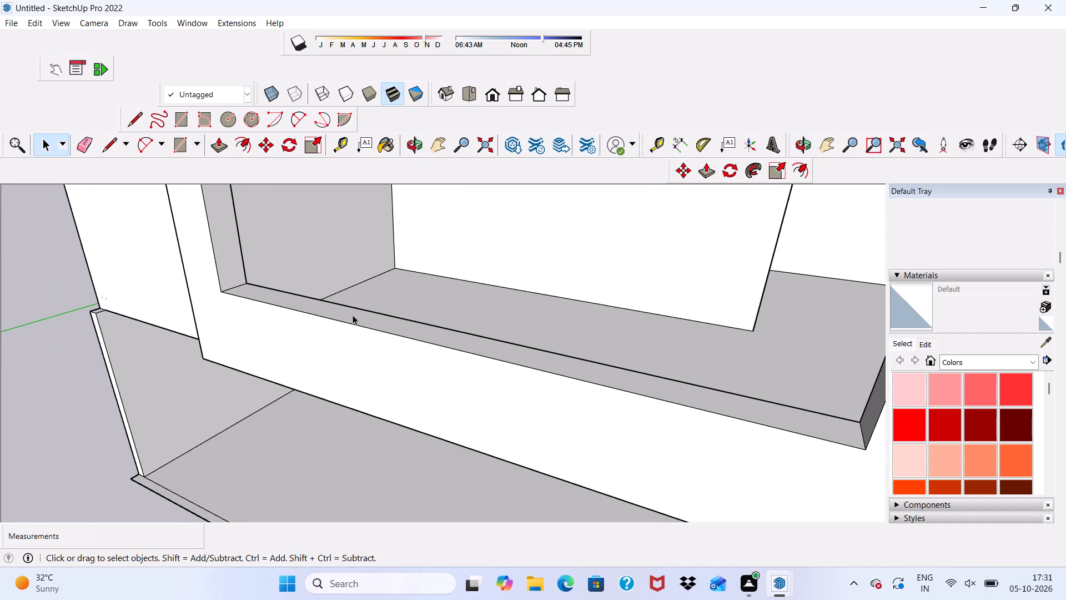
pyautogui.click(220, 146)
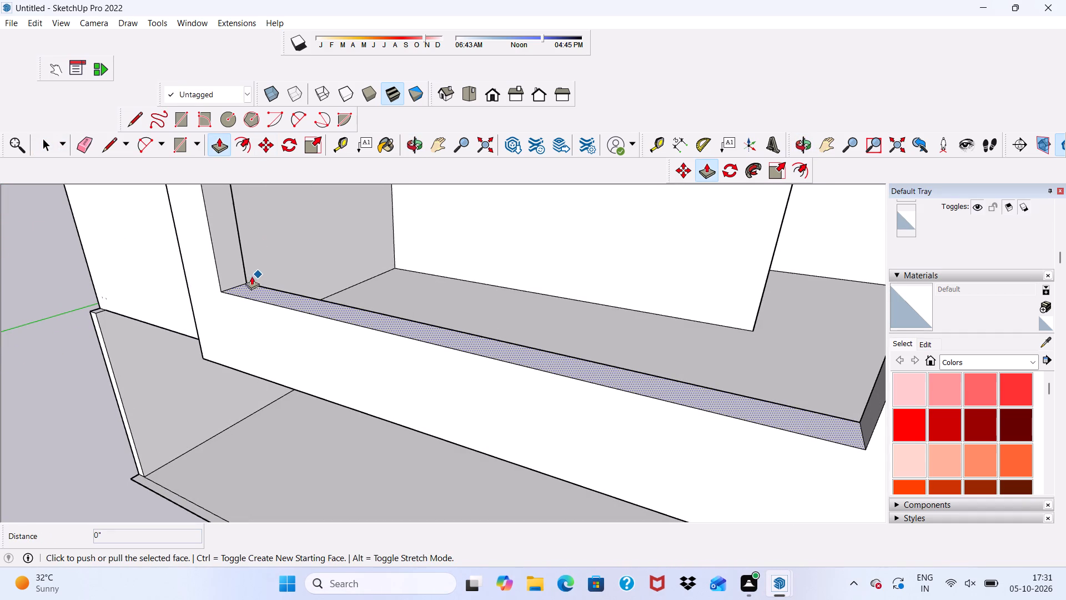
pyautogui.moveTo(250, 280); pyautogui.dragTo(245, 308)
# Push only the outer front strip of the large opening's sill downward, leaving the inner strip as a raised step.
pyautogui.scroll(3, 312, 275)
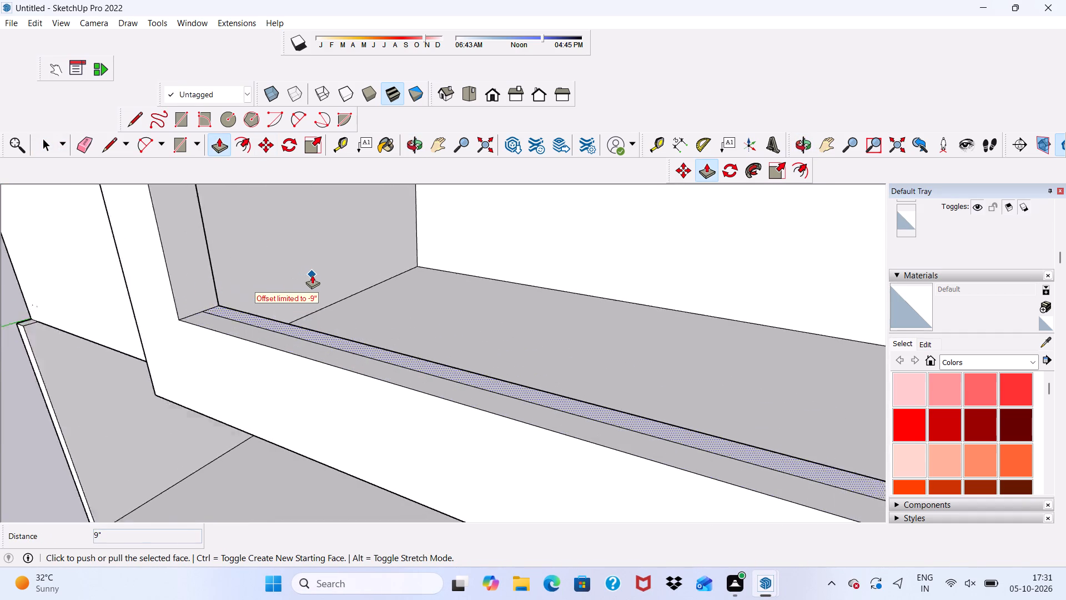
pyautogui.scroll(2, 312, 275)
pyautogui.scroll(-3, 312, 275)
pyautogui.moveTo(282, 299); pyautogui.dragTo(205, 224, button='middle')
pyautogui.scroll(5, 170, 272)
pyautogui.scroll(3, 268, 345)
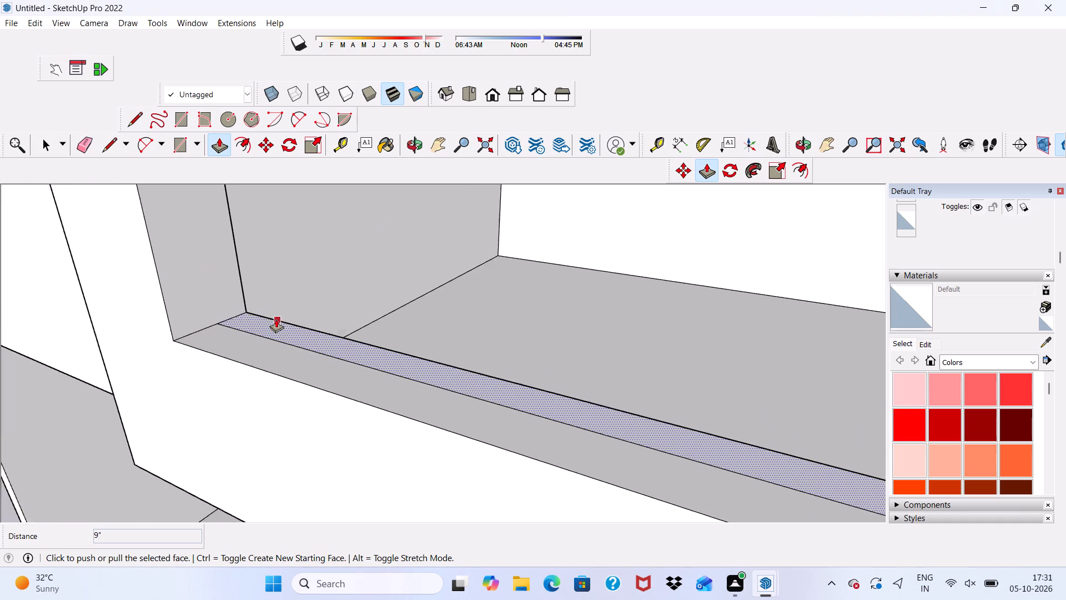
pyautogui.scroll(-2, 276, 319)
pyautogui.moveTo(276, 319); pyautogui.dragTo(316, 343, button='middle')
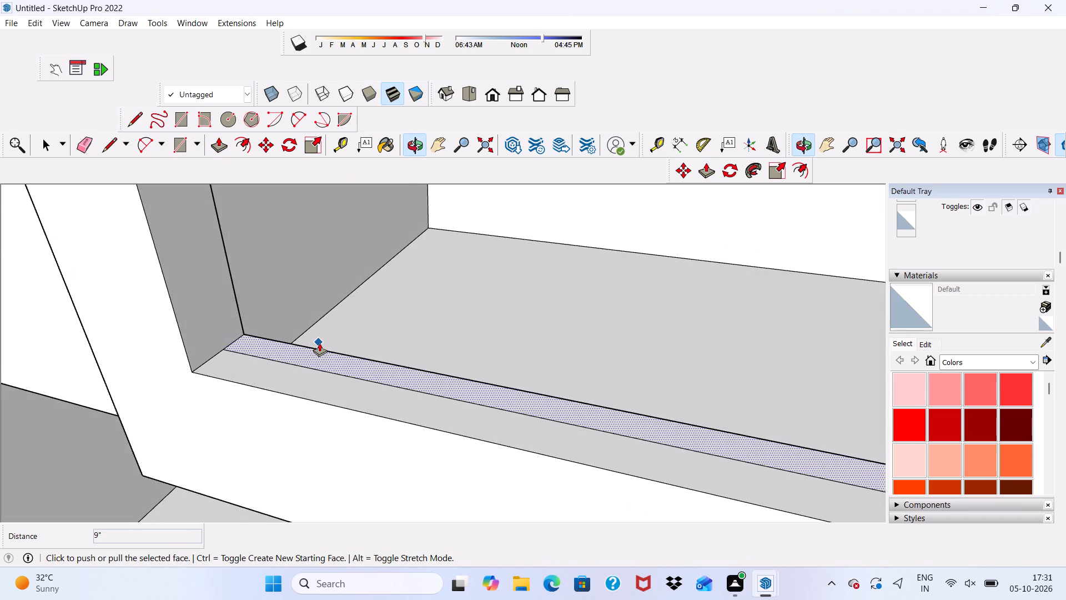
pyautogui.scroll(1, 318, 339)
pyautogui.press('space')
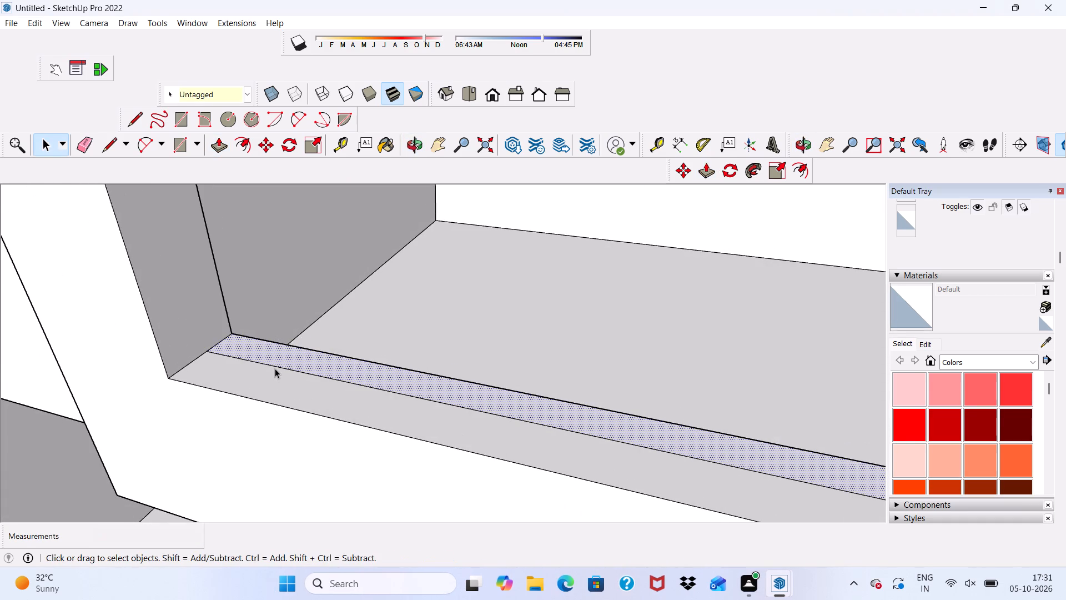
pyautogui.scroll(-4, 196, 338)
pyautogui.moveTo(154, 373); pyautogui.dragTo(169, 379, button='middle')
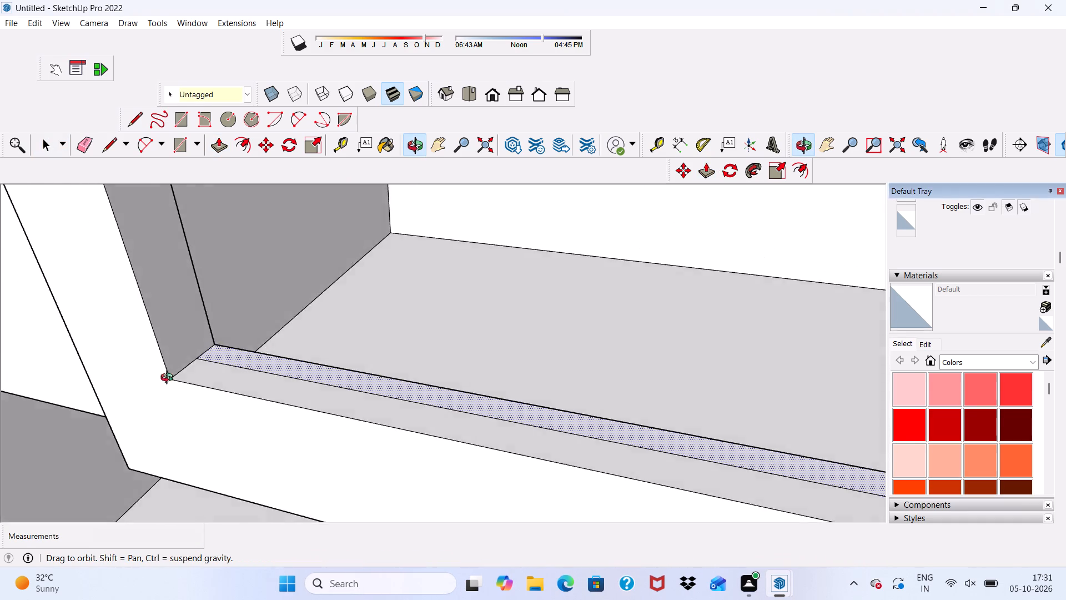
pyautogui.moveTo(169, 379); pyautogui.dragTo(177, 352, button='middle')
pyautogui.click(236, 377)
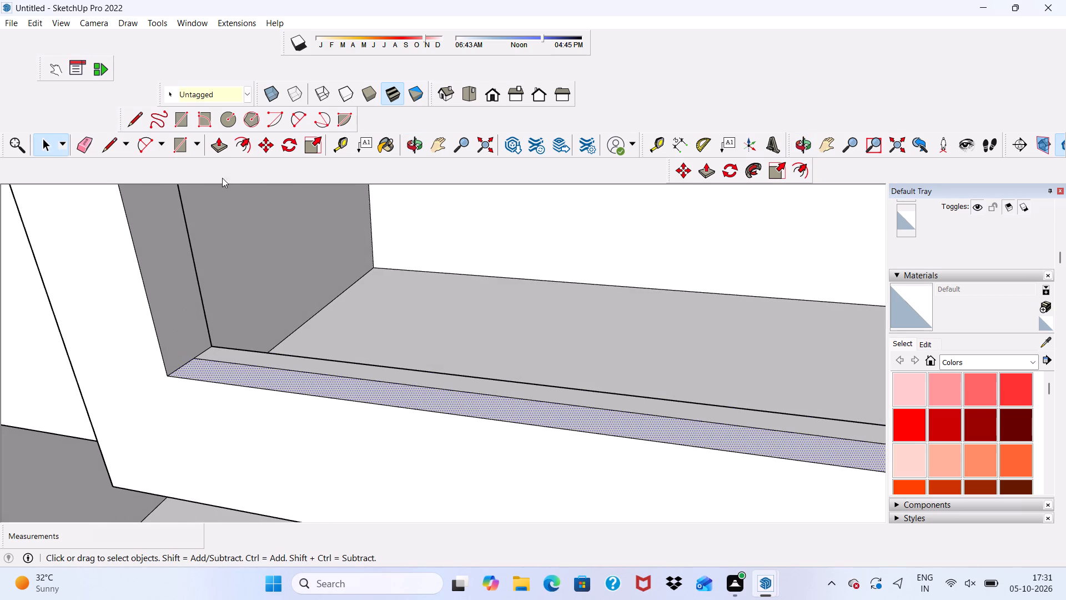
pyautogui.click(222, 141)
pyautogui.moveTo(275, 374); pyautogui.dragTo(272, 381)
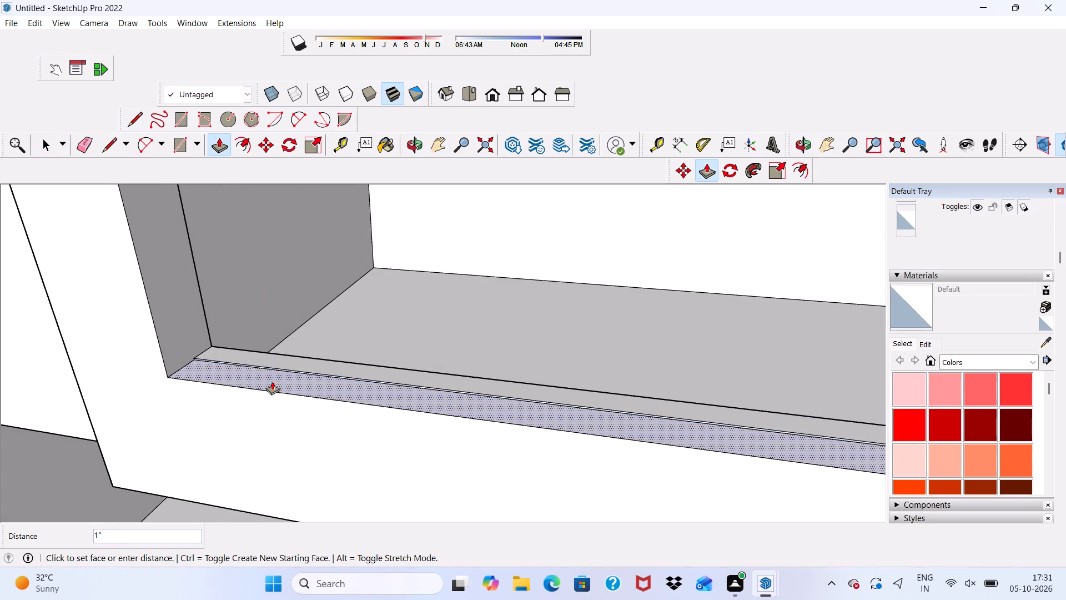
pyautogui.moveTo(272, 381); pyautogui.dragTo(268, 411)
# Pull the front face of the sill's raised step outward by about 3/8".
pyautogui.scroll(-3, 260, 397)
pyautogui.scroll(1, 263, 396)
pyautogui.scroll(-1, 274, 394)
pyautogui.moveTo(307, 384); pyautogui.dragTo(312, 386, button='middle')
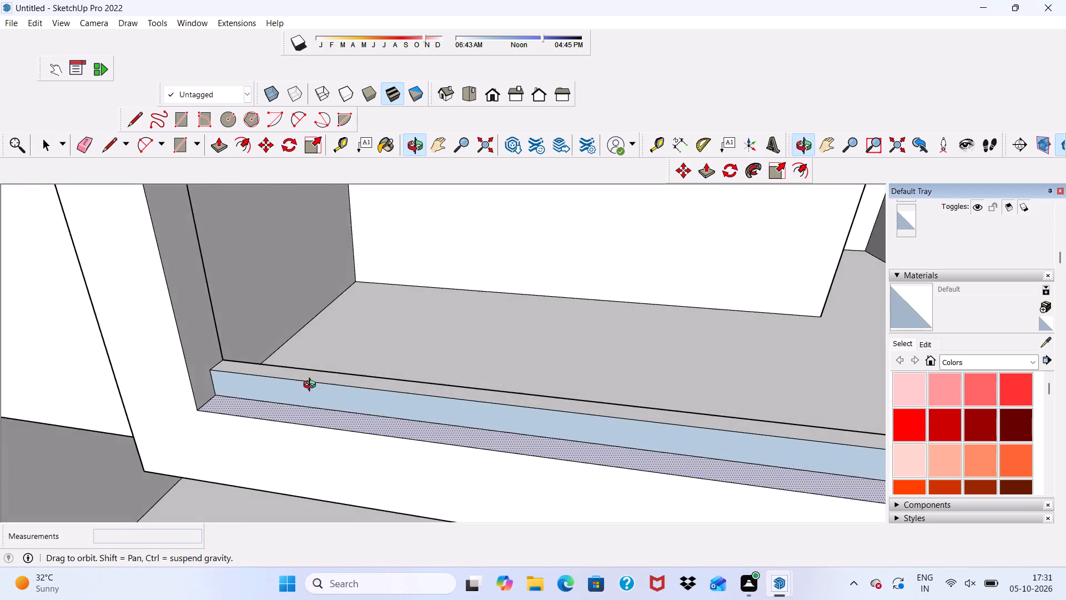
pyautogui.moveTo(312, 386); pyautogui.dragTo(355, 306, button='middle')
pyautogui.click(341, 355)
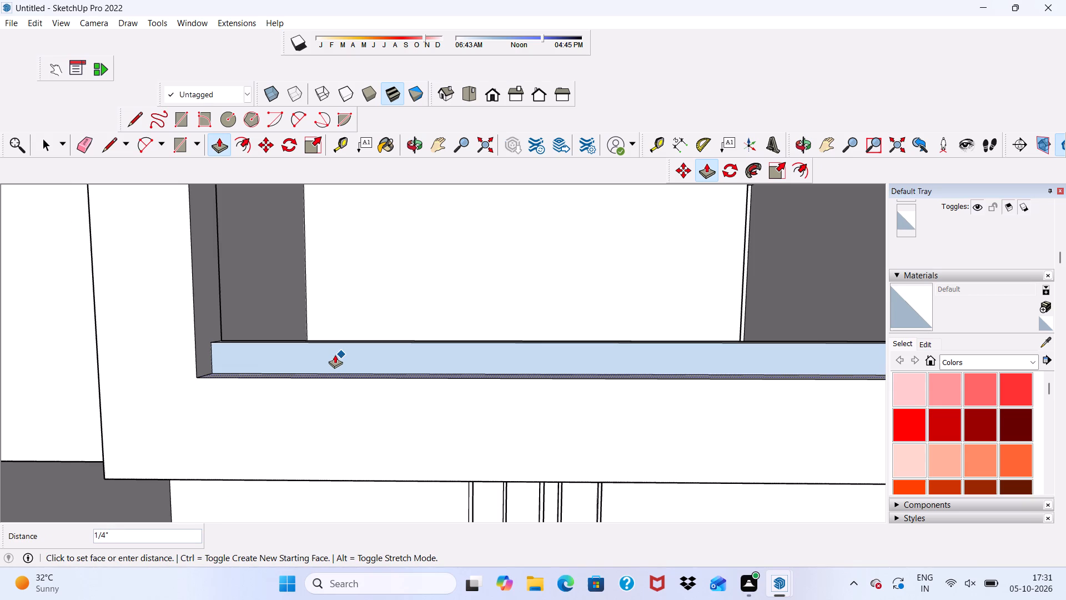
pyautogui.press('space')
pyautogui.click(335, 354)
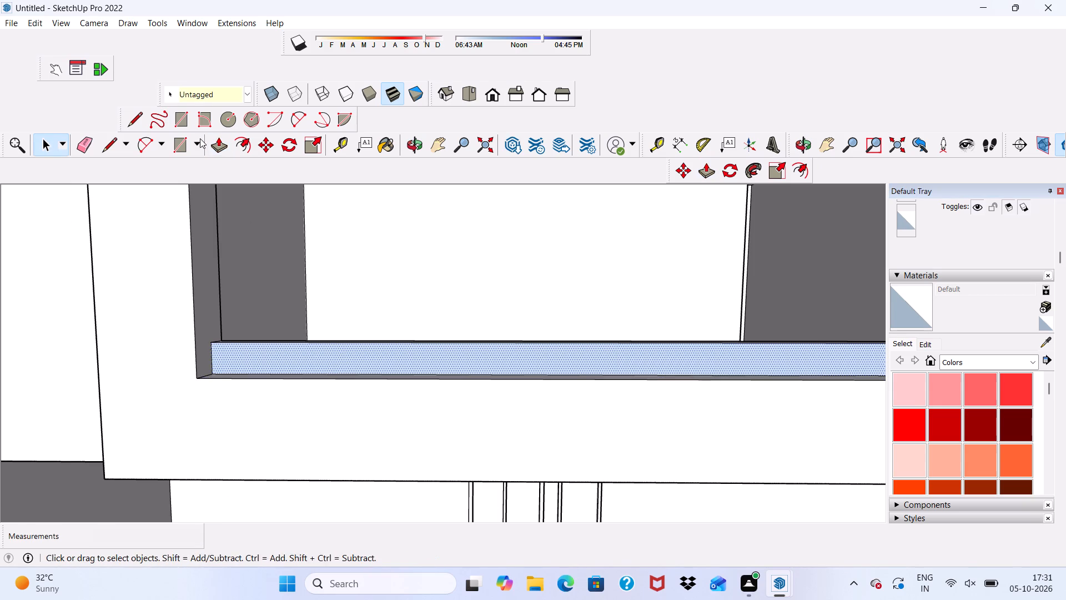
pyautogui.click(219, 143)
pyautogui.click(317, 354)
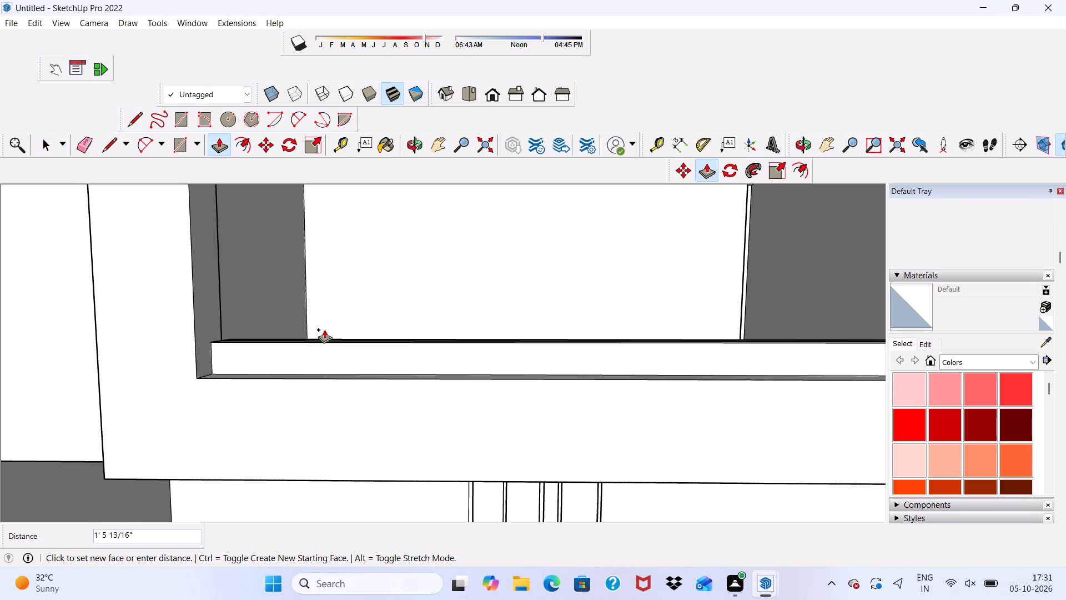
pyautogui.moveTo(308, 347); pyautogui.dragTo(177, 385, button='middle')
pyautogui.scroll(3, 250, 349)
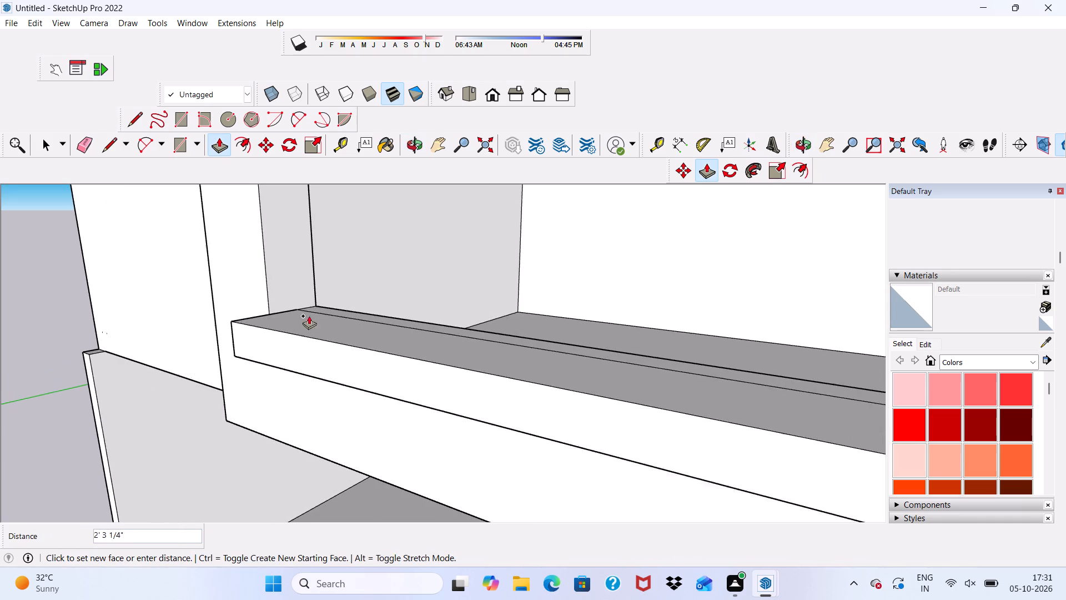
pyautogui.scroll(3, 312, 312)
pyautogui.scroll(1, 390, 284)
pyautogui.scroll(-1, 387, 298)
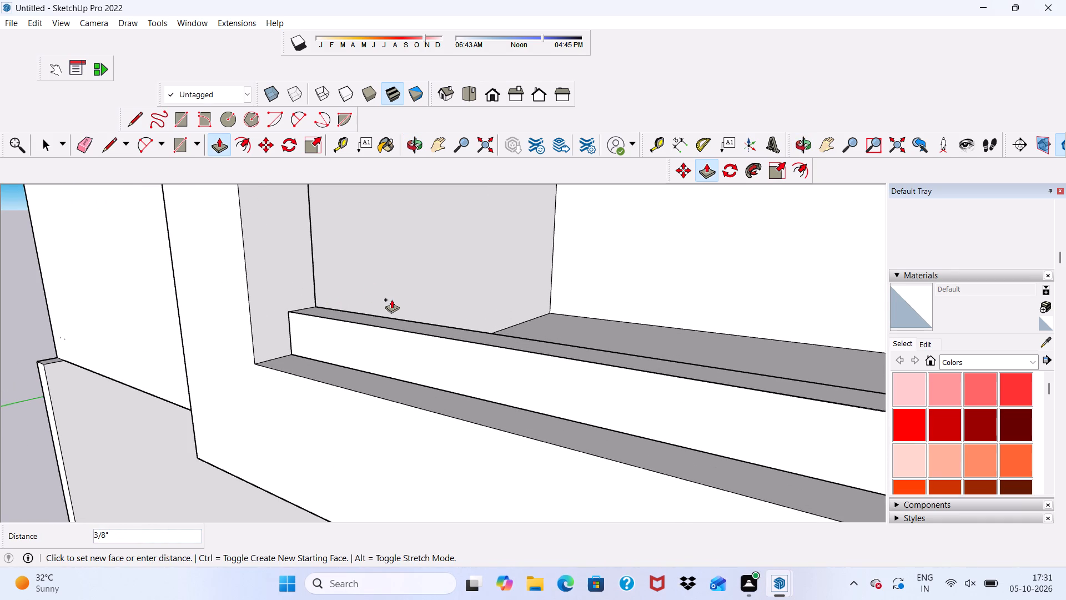
pyautogui.click(391, 299)
pyautogui.scroll(-2, 391, 299)
pyautogui.moveTo(393, 301); pyautogui.dragTo(443, 296, button='middle')
pyautogui.scroll(-3, 353, 341)
pyautogui.press('space')
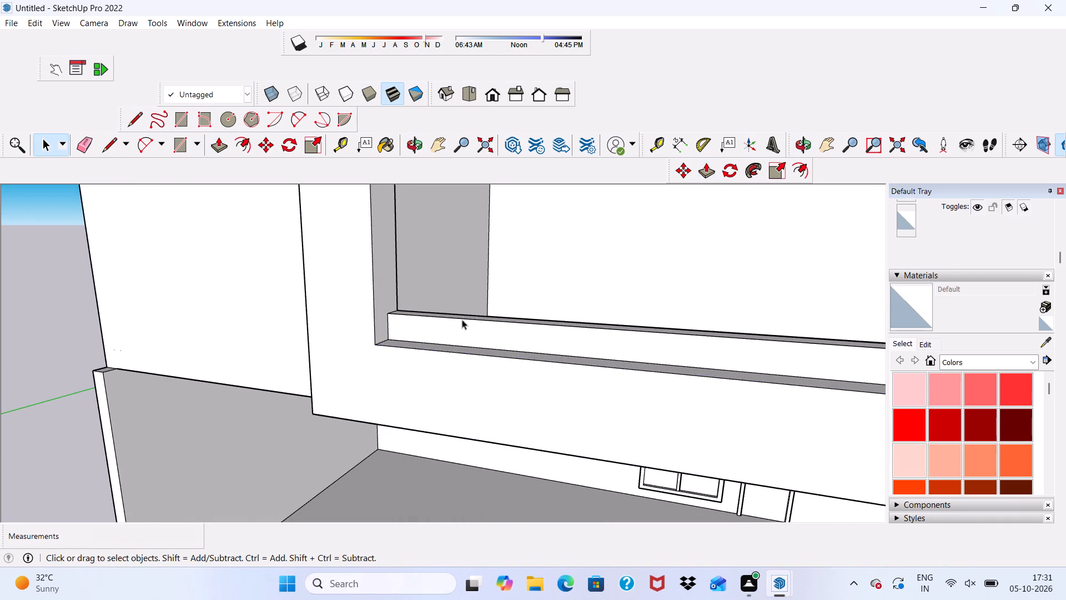
# Push the outer strip of the large opening's sill down about 1 15/16".
pyautogui.scroll(-9, 185, 299)
pyautogui.moveTo(398, 280); pyautogui.dragTo(440, 283, button='middle')
pyautogui.scroll(5, 444, 316)
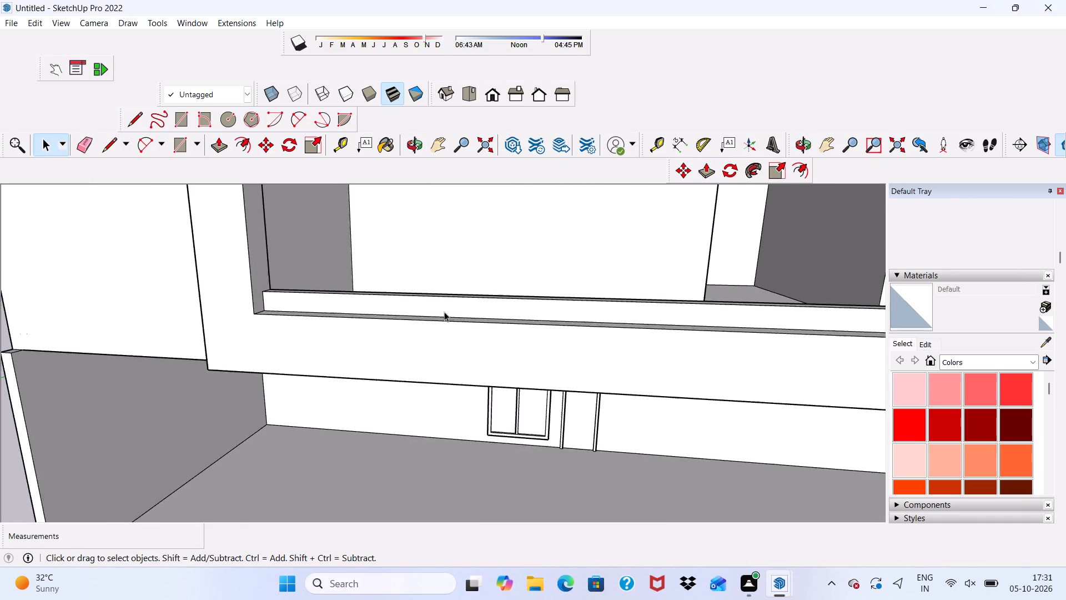
pyautogui.scroll(-2, 444, 312)
pyautogui.moveTo(441, 312); pyautogui.dragTo(318, 389, button='middle')
pyautogui.scroll(1, 279, 389)
pyautogui.scroll(-1, 279, 388)
pyautogui.scroll(8, 279, 387)
pyautogui.click(283, 363)
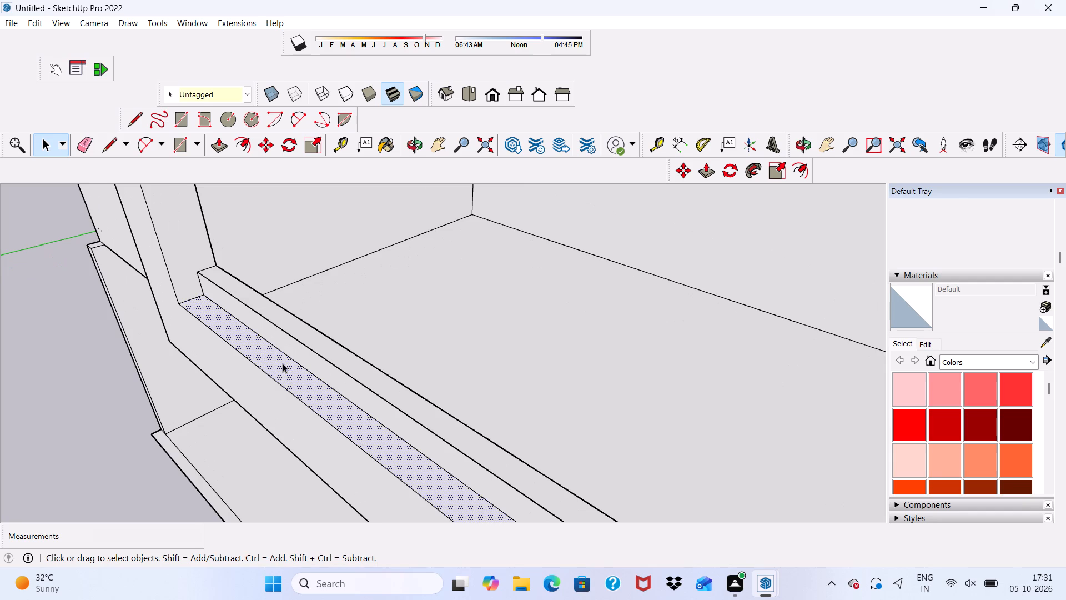
pyautogui.scroll(2, 218, 198)
pyautogui.click(207, 138)
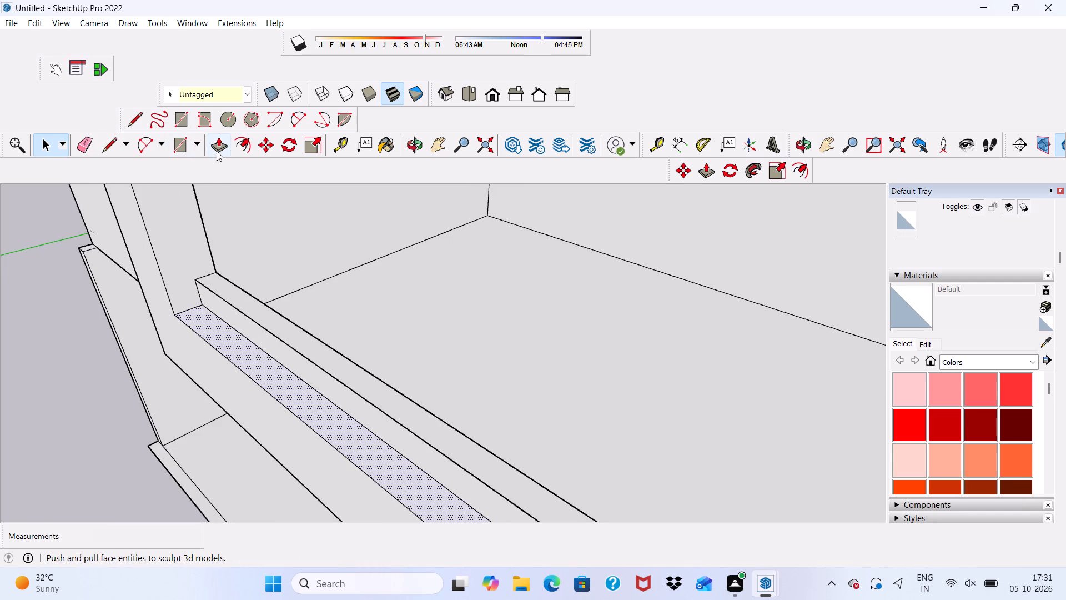
pyautogui.click(217, 151)
pyautogui.scroll(3, 261, 219)
pyautogui.moveTo(191, 361); pyautogui.dragTo(191, 367)
pyautogui.scroll(-3, 162, 364)
pyautogui.moveTo(170, 367); pyautogui.dragTo(250, 294, button='middle')
pyautogui.scroll(4, 257, 293)
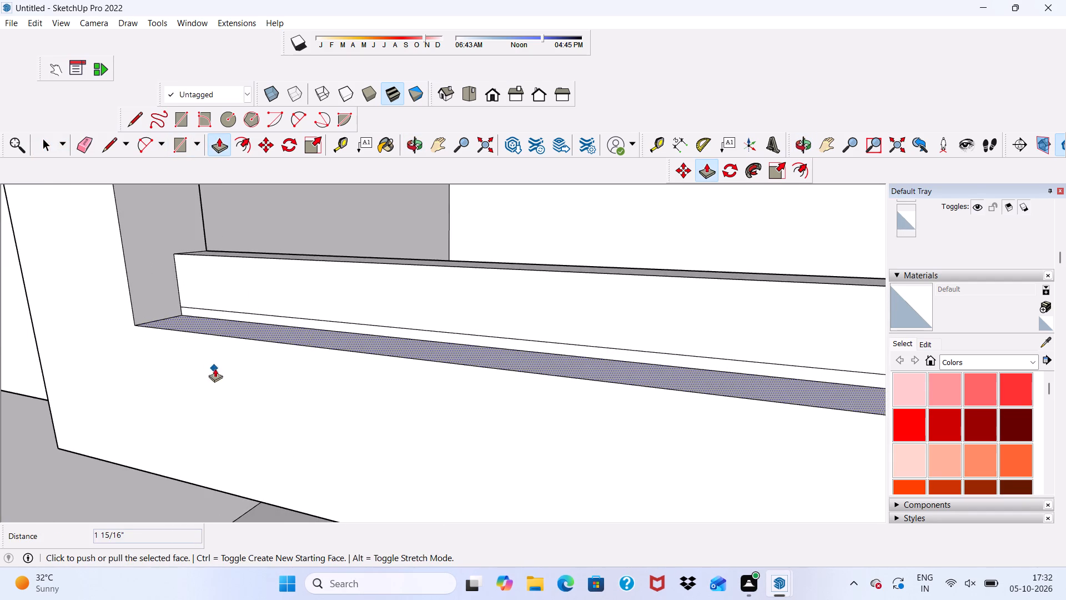
# Examine the underside of the projecting frame and the lowered sill of the large opening.
pyautogui.moveTo(215, 368); pyautogui.dragTo(329, 160, button='middle')
pyautogui.scroll(1, 260, 321)
pyautogui.press('space')
pyautogui.scroll(1, 237, 326)
pyautogui.scroll(-9, 237, 326)
pyautogui.scroll(1, 360, 298)
pyautogui.scroll(-1, 357, 315)
pyautogui.scroll(1, 357, 323)
pyautogui.scroll(-1, 359, 327)
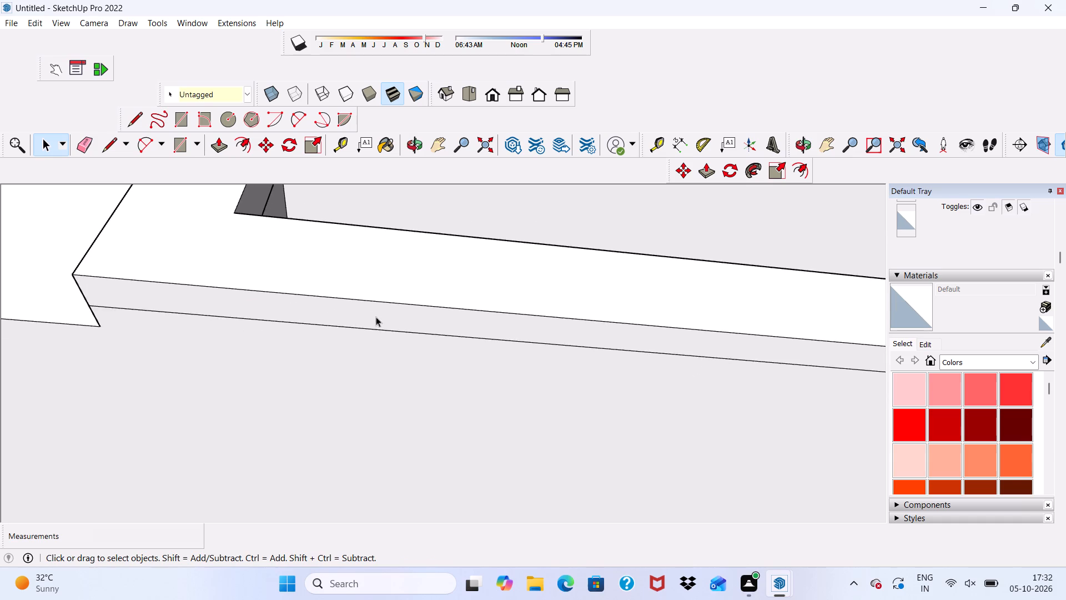
pyautogui.scroll(-3, 376, 317)
pyautogui.moveTo(391, 224); pyautogui.dragTo(386, 356, button='middle')
pyautogui.scroll(-5, 192, 330)
pyautogui.moveTo(355, 305); pyautogui.dragTo(269, 394, button='middle')
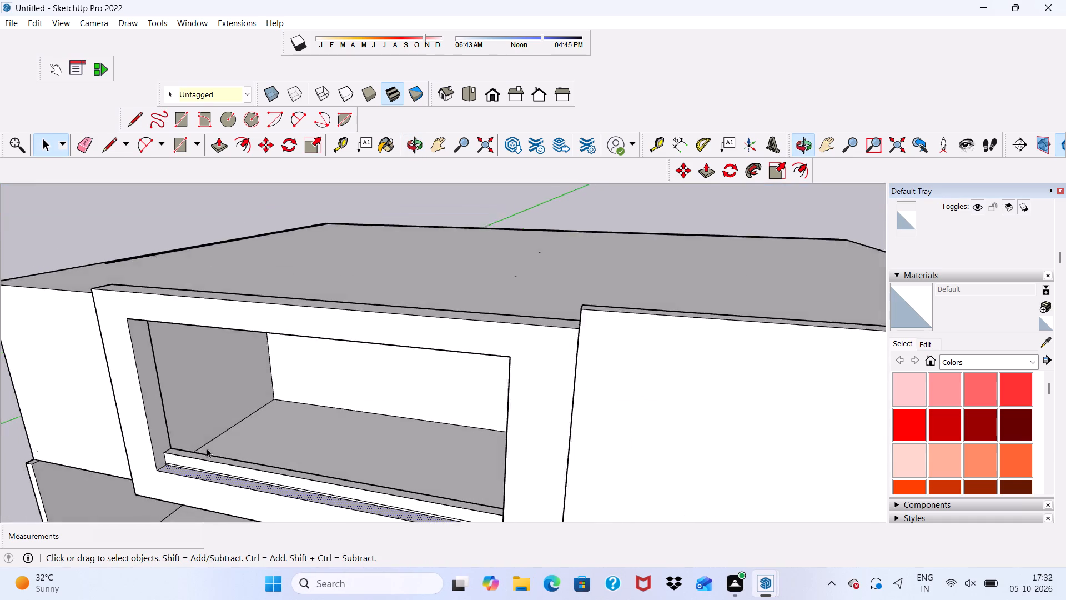
pyautogui.scroll(4, 207, 448)
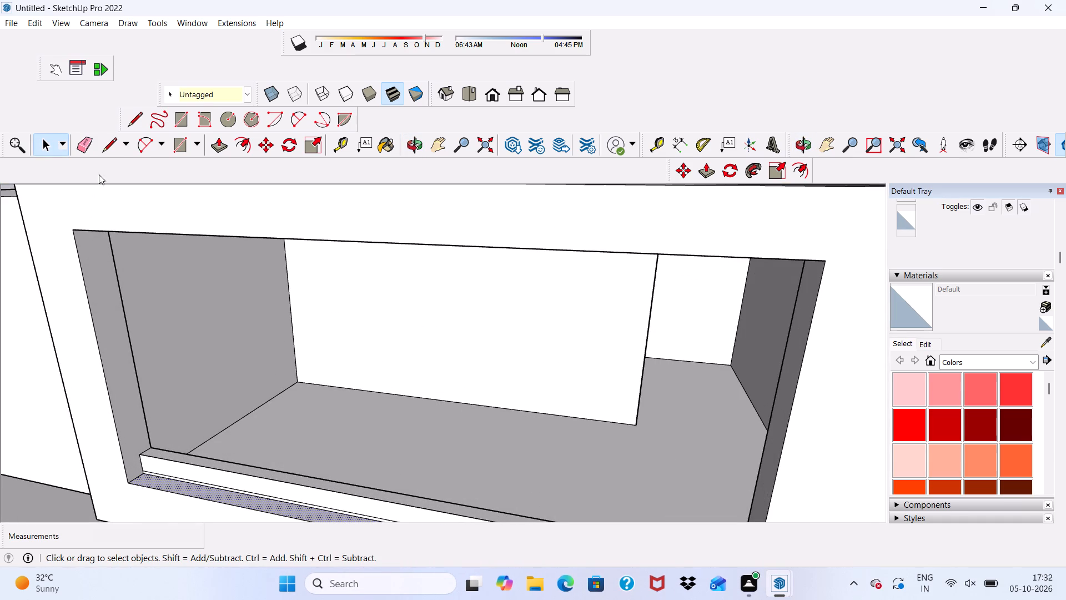
# Erase the leftover horizontal edge near the base of the raised step's front face.
pyautogui.click(89, 142)
pyautogui.scroll(9, 190, 442)
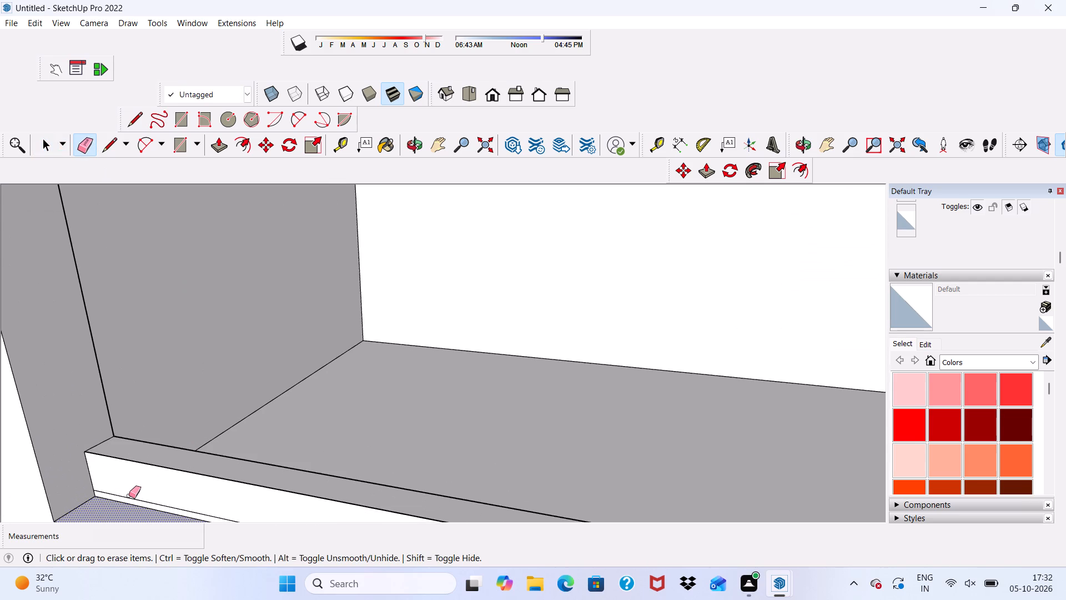
pyautogui.click(129, 496)
pyautogui.scroll(-9, 112, 461)
pyautogui.scroll(1, 184, 406)
pyautogui.scroll(-5, 197, 413)
pyautogui.moveTo(300, 365); pyautogui.dragTo(396, 321, button='middle')
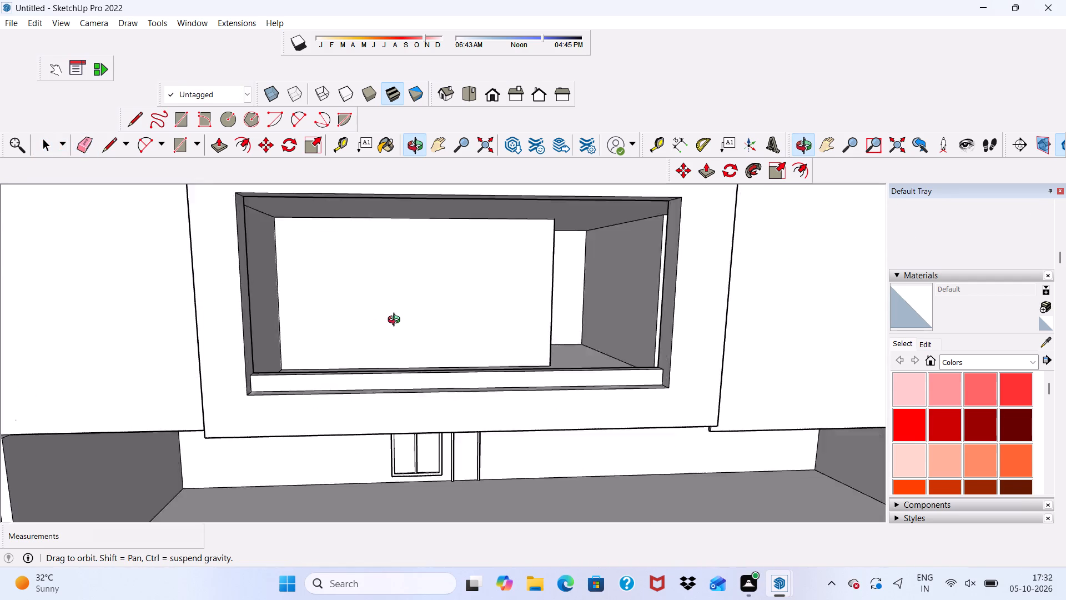
pyautogui.moveTo(396, 321); pyautogui.dragTo(269, 394, button='middle')
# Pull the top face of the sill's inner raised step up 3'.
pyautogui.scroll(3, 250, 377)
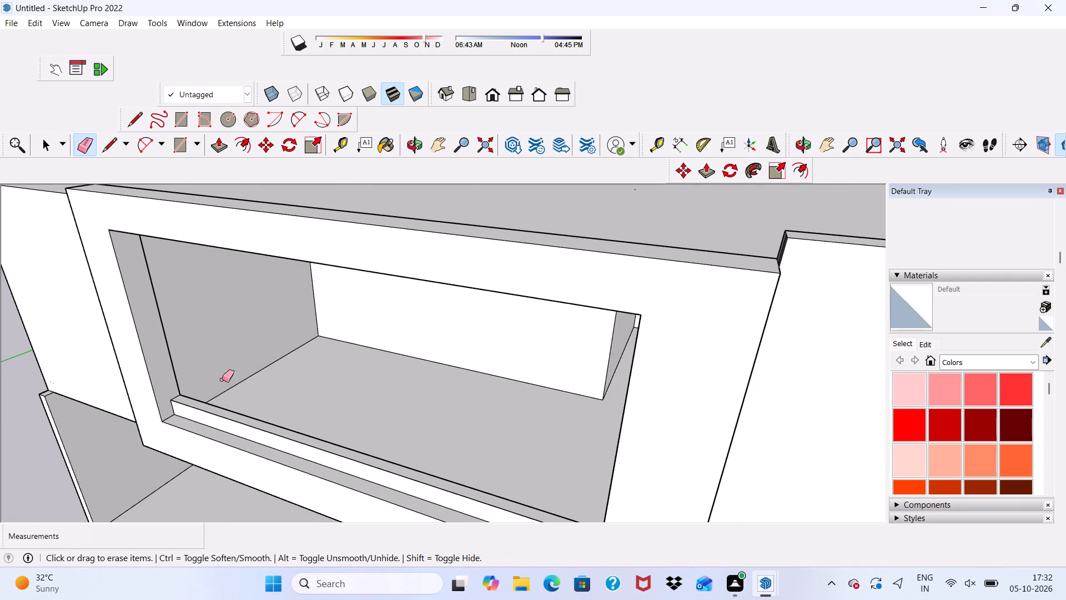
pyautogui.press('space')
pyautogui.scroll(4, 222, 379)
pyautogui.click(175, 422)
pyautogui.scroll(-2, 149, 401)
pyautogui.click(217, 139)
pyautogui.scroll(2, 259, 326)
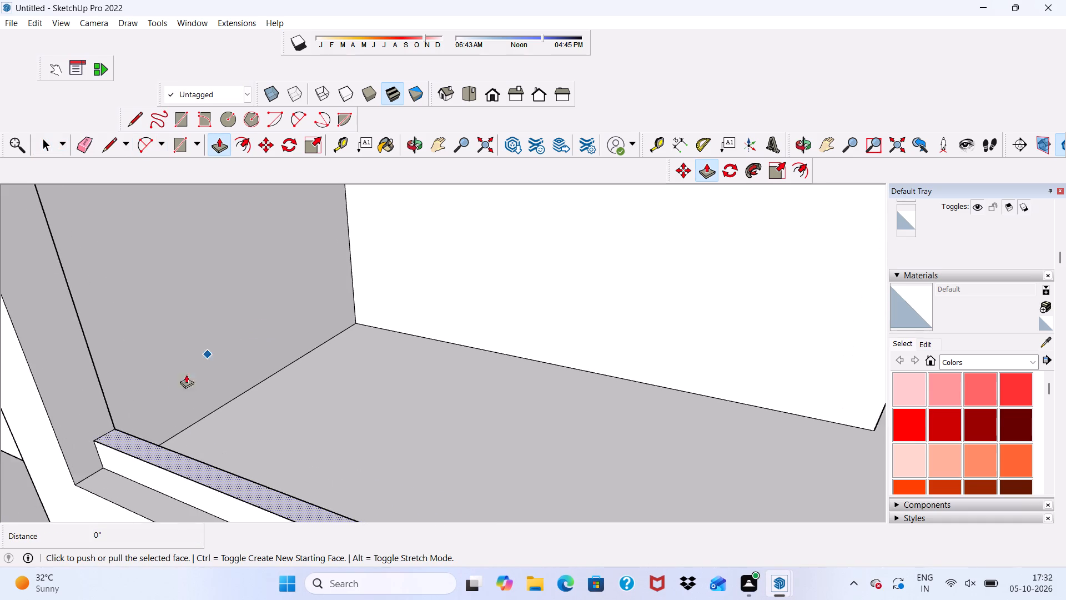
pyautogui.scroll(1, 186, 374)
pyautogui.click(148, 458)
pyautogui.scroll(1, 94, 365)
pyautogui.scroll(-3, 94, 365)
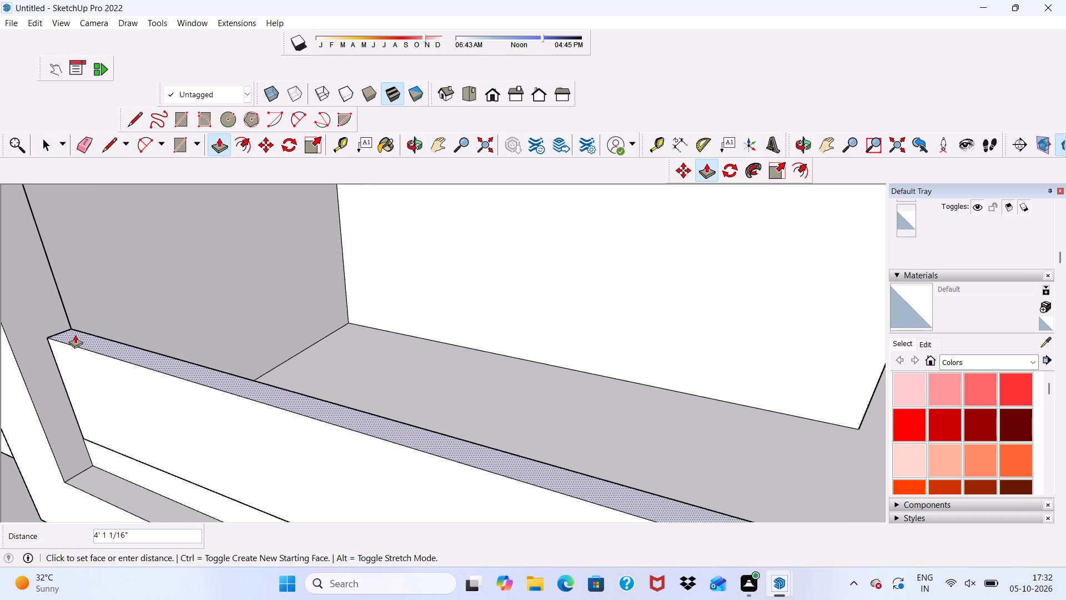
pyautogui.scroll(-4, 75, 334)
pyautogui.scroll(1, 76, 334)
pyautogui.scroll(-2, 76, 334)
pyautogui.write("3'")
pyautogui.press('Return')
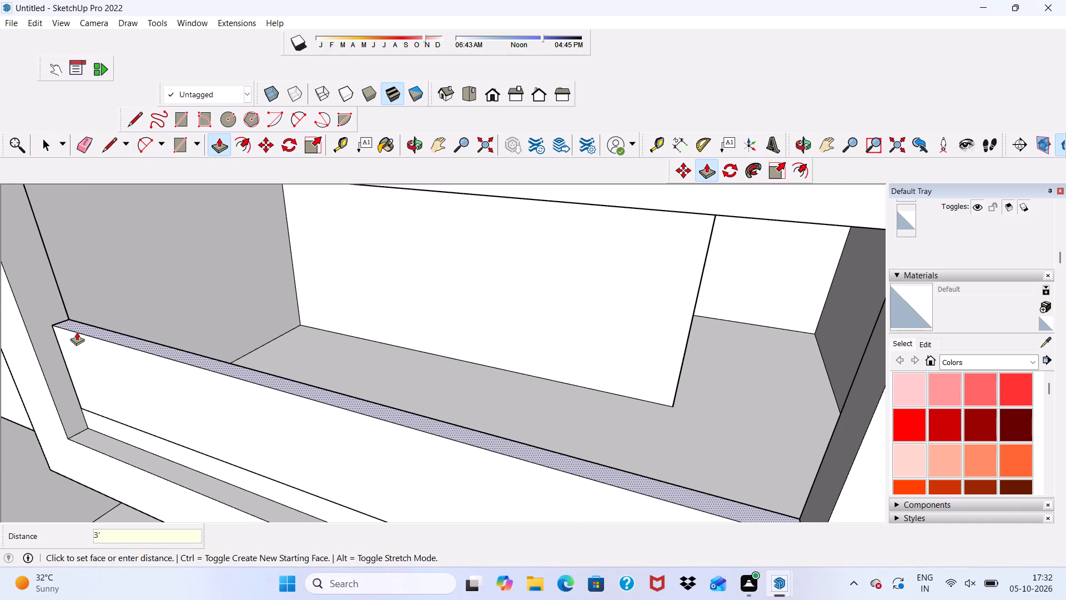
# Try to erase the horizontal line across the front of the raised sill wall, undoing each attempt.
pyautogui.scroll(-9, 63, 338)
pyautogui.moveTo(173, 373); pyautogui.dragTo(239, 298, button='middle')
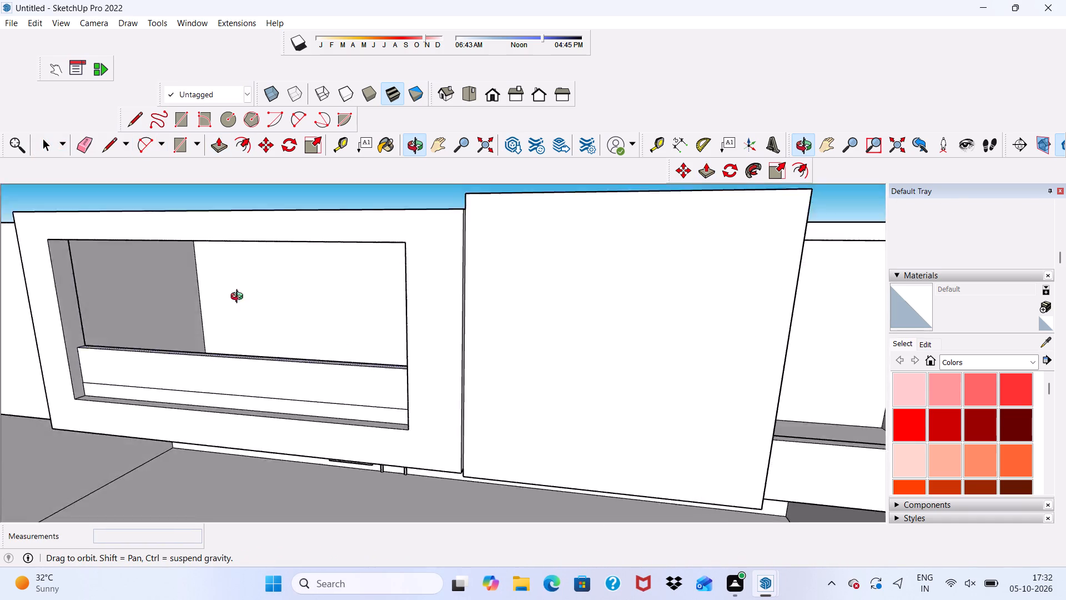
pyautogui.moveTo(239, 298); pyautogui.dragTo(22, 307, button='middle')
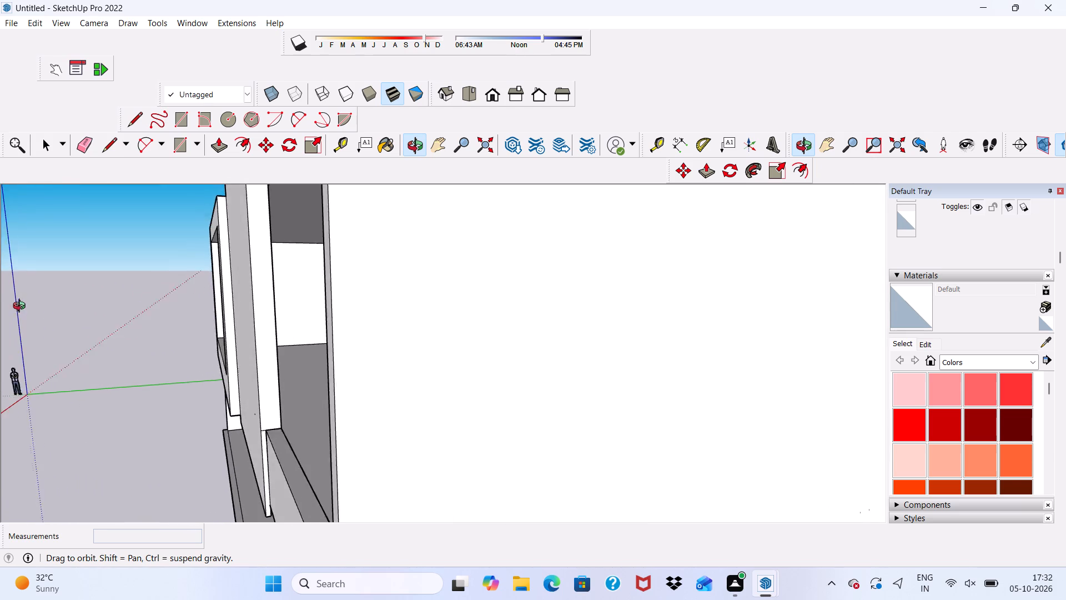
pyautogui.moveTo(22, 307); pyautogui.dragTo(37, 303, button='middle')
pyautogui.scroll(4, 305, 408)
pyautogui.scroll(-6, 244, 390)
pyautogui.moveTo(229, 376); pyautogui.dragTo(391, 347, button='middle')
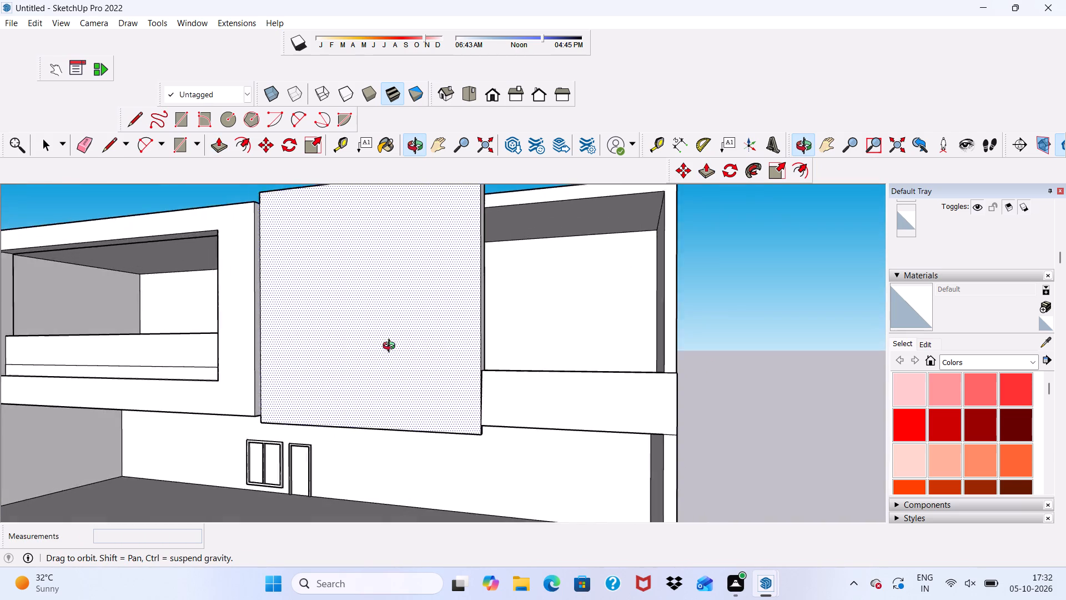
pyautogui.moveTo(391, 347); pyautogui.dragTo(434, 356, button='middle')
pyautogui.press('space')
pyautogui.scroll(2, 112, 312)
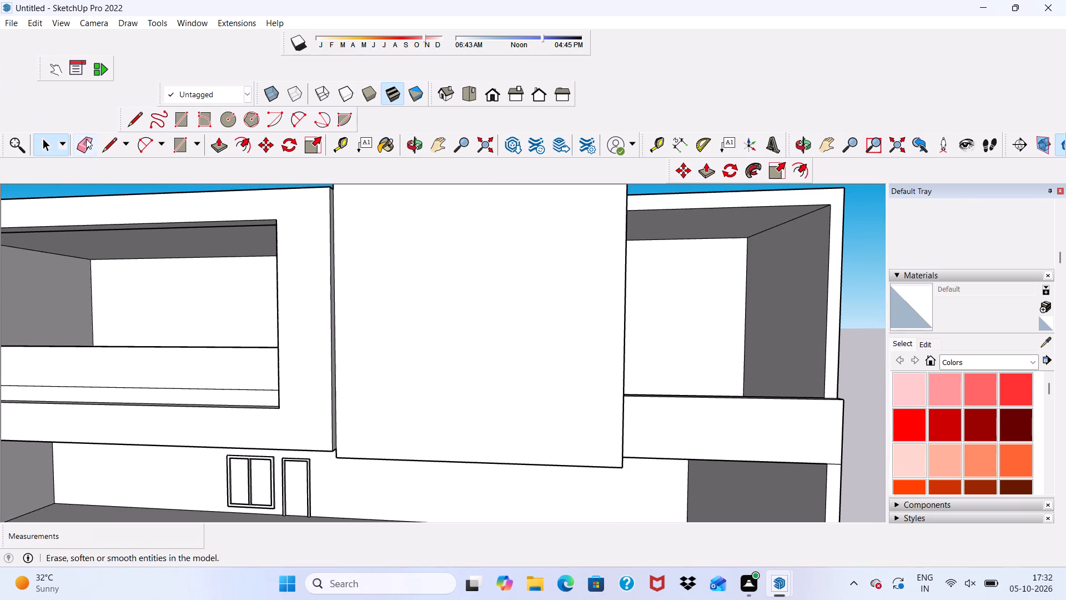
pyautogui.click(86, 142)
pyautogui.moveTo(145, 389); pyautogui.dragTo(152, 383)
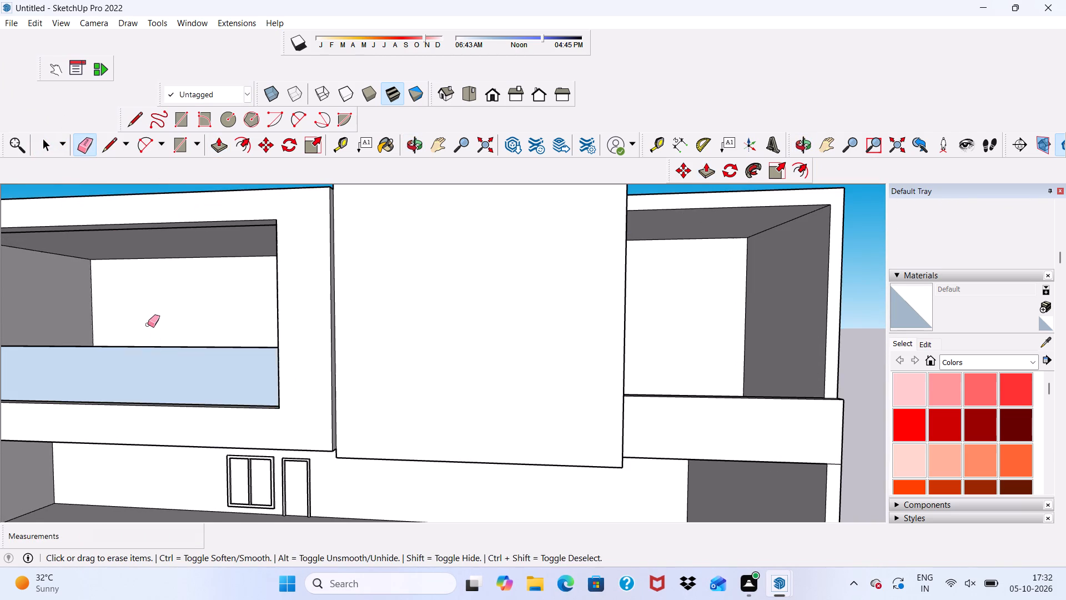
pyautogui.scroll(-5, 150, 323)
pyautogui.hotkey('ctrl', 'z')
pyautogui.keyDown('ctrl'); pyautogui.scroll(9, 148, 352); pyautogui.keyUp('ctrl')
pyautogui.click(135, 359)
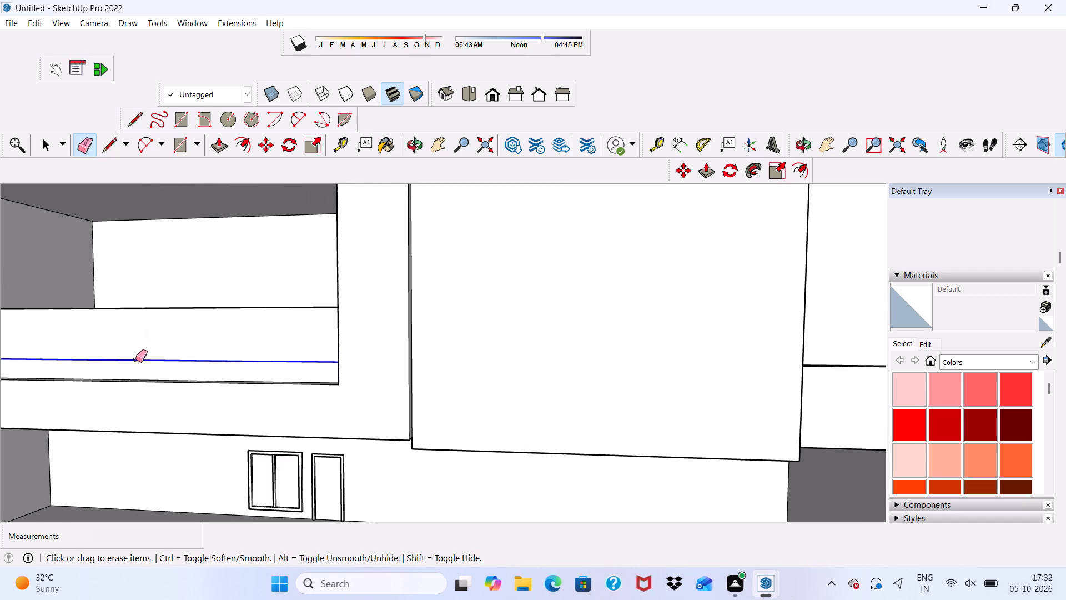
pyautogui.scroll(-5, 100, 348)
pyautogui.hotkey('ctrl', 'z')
# Examine the horizontal line on the sill wall's front and how the faces above and below it meet.
pyautogui.moveTo(147, 342); pyautogui.dragTo(173, 445, button='middle')
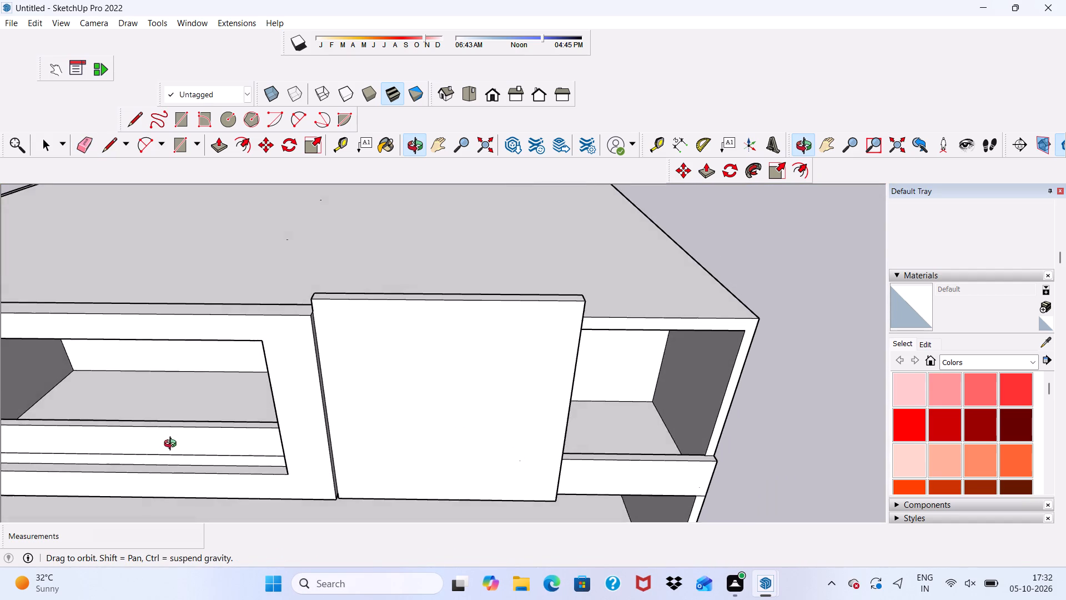
pyautogui.moveTo(173, 445); pyautogui.dragTo(169, 444, button='middle')
pyautogui.scroll(-1, 165, 443)
pyautogui.scroll(16, 164, 443)
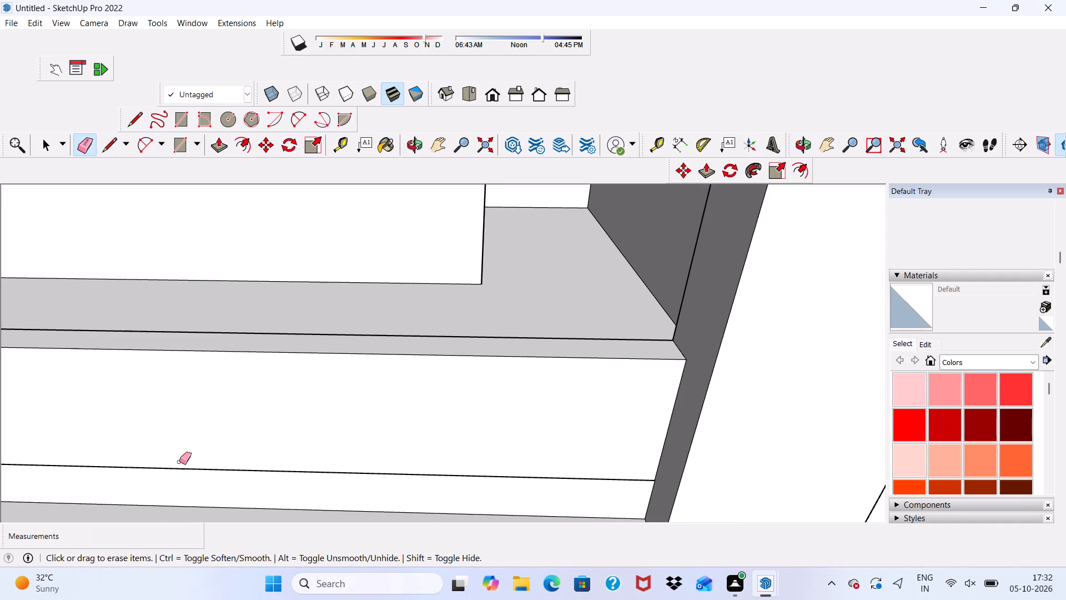
pyautogui.scroll(14, 162, 507)
pyautogui.scroll(-1, 149, 448)
pyautogui.scroll(2, 149, 447)
pyautogui.scroll(13, 175, 361)
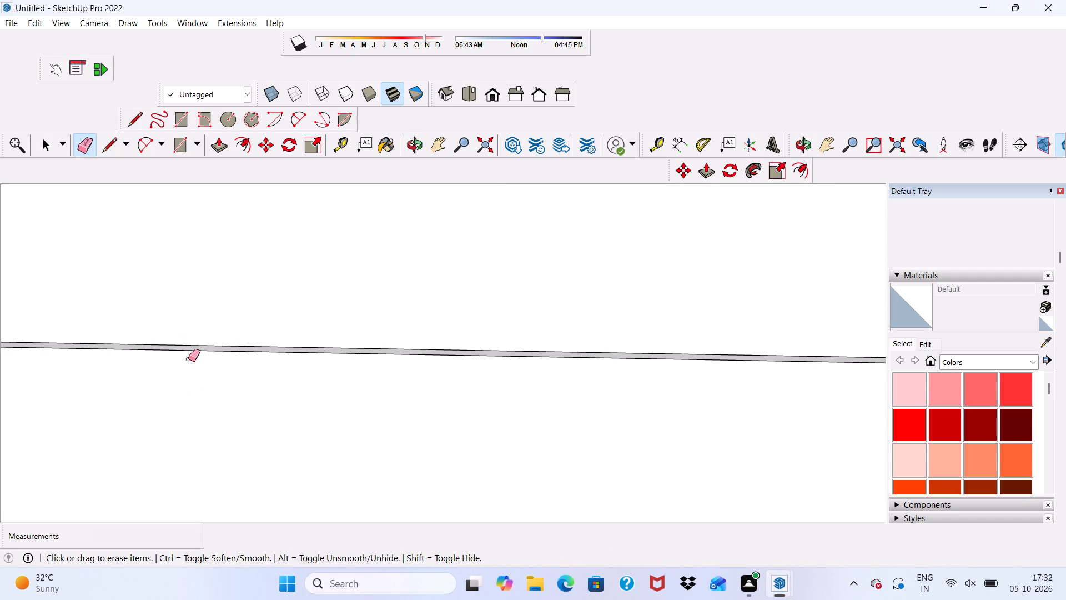
pyautogui.scroll(5, 188, 359)
pyautogui.press('space')
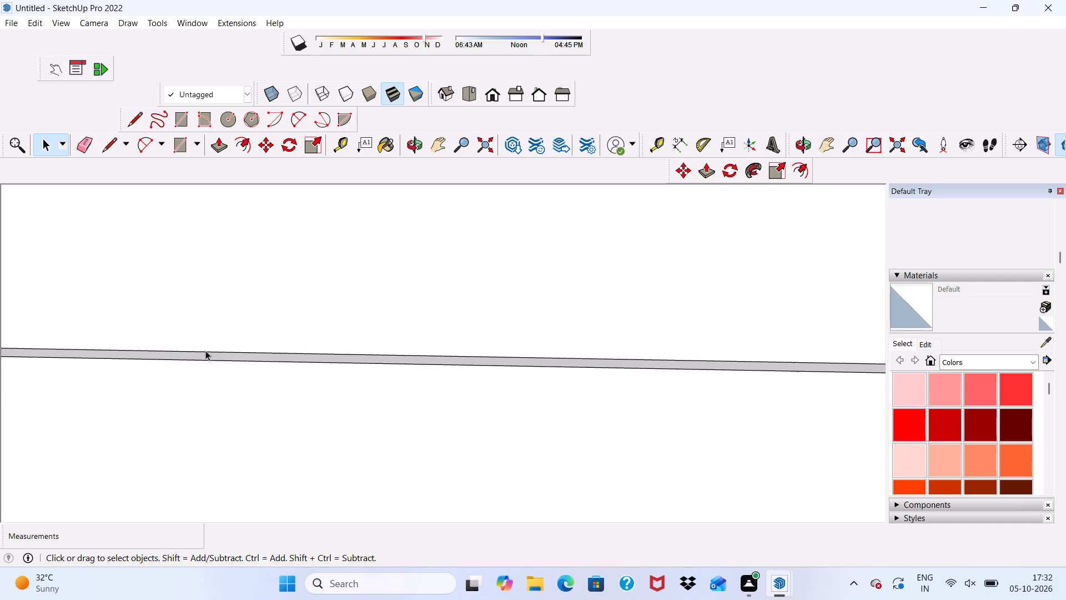
pyautogui.scroll(-4, 202, 340)
pyautogui.scroll(1, 210, 348)
pyautogui.scroll(-10, 245, 309)
pyautogui.scroll(1, 339, 334)
pyautogui.scroll(-15, 336, 342)
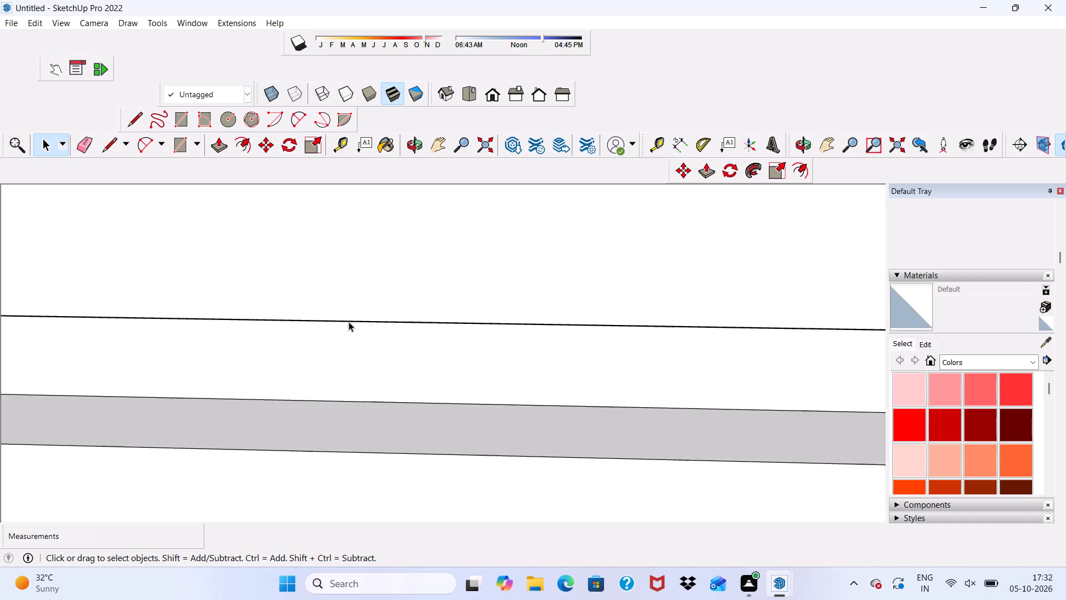
pyautogui.scroll(-2, 349, 322)
pyautogui.moveTo(349, 322); pyautogui.dragTo(304, 326, button='middle')
pyautogui.scroll(1, 303, 312)
pyautogui.scroll(-8, 265, 309)
pyautogui.scroll(1, 330, 239)
pyautogui.scroll(-2, 335, 244)
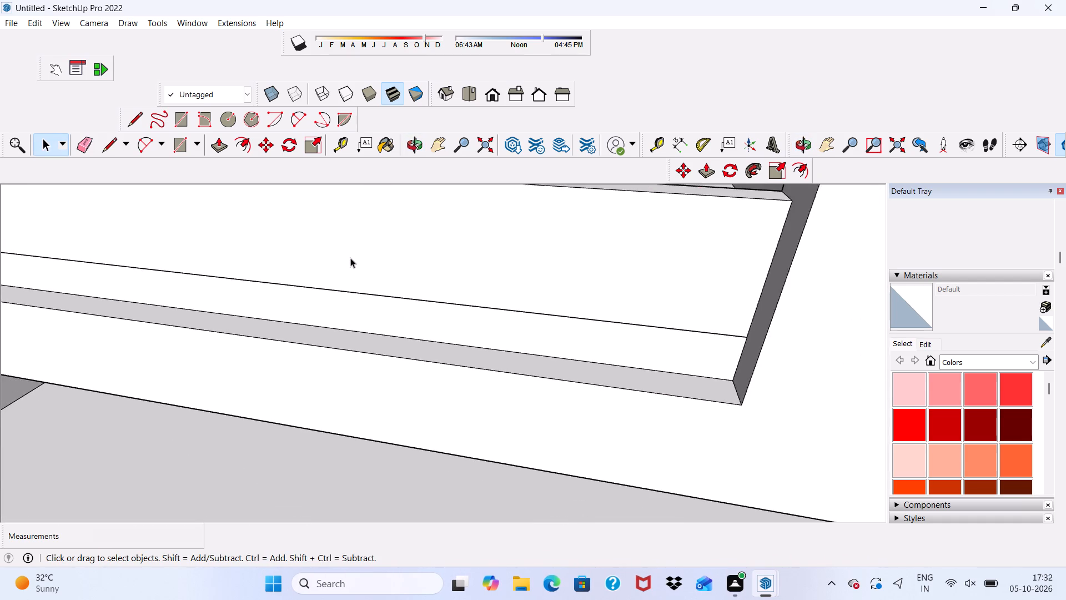
pyautogui.scroll(-4, 350, 258)
pyautogui.scroll(-7, 289, 257)
pyautogui.moveTo(253, 225); pyautogui.dragTo(212, 213, button='middle')
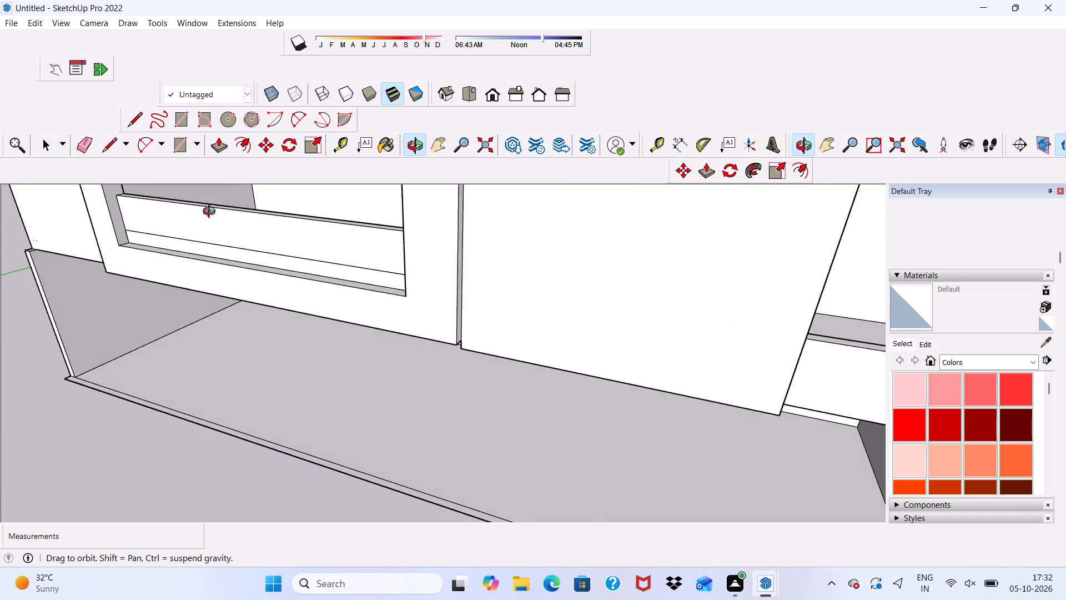
pyautogui.moveTo(212, 213); pyautogui.dragTo(221, 254, button='middle')
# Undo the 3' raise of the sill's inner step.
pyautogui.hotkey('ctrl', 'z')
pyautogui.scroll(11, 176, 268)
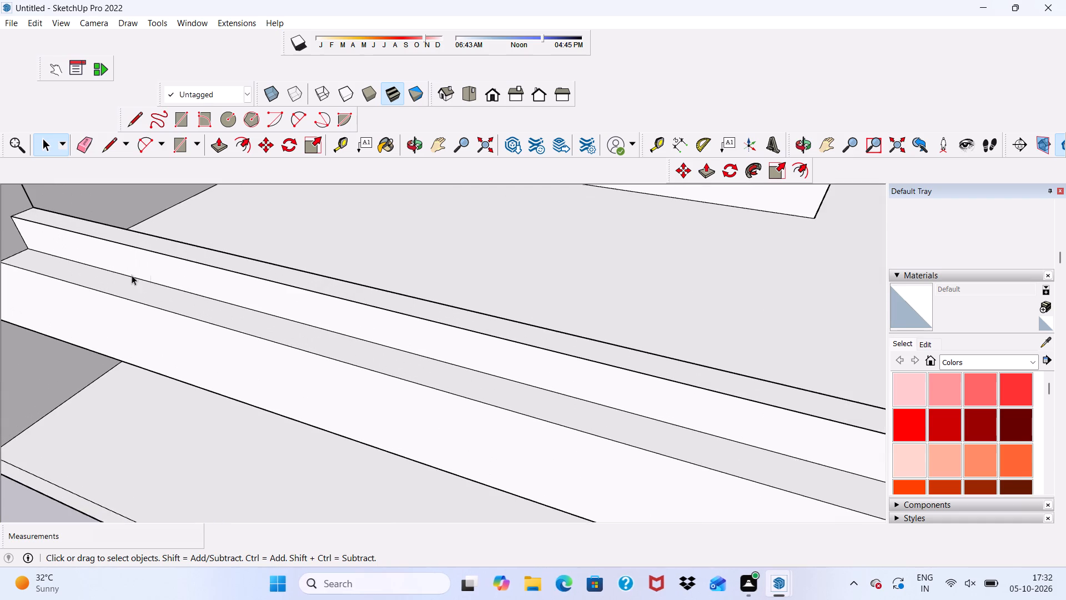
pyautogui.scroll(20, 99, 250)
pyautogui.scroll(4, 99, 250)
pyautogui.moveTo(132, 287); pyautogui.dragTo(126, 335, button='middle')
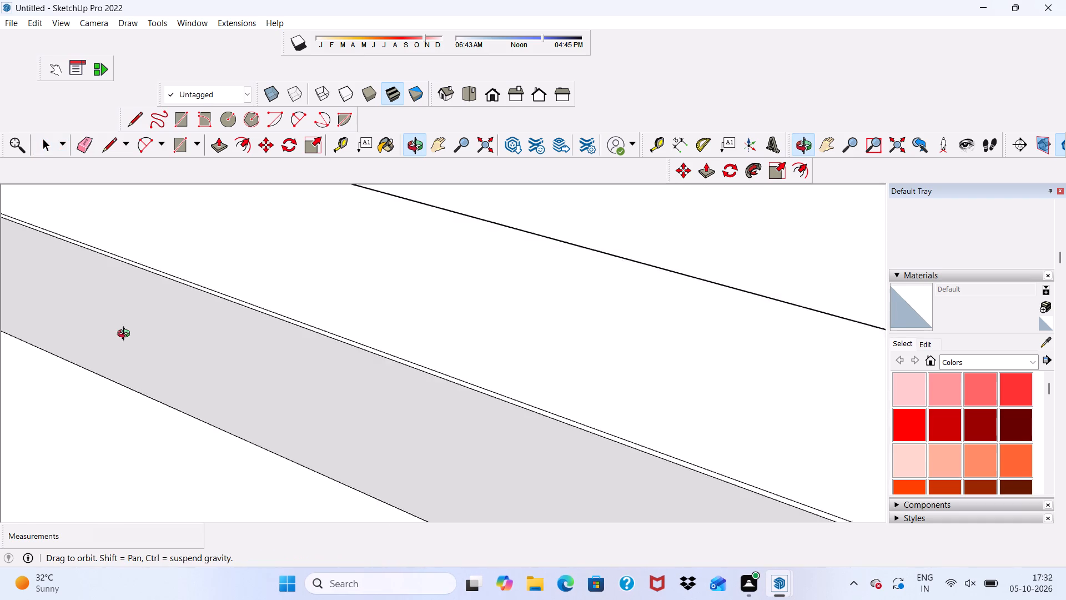
# Erase the extra thin edge running along the top of the sill's inner step.
pyautogui.moveTo(126, 335); pyautogui.dragTo(123, 338, button='middle')
pyautogui.scroll(14, 161, 254)
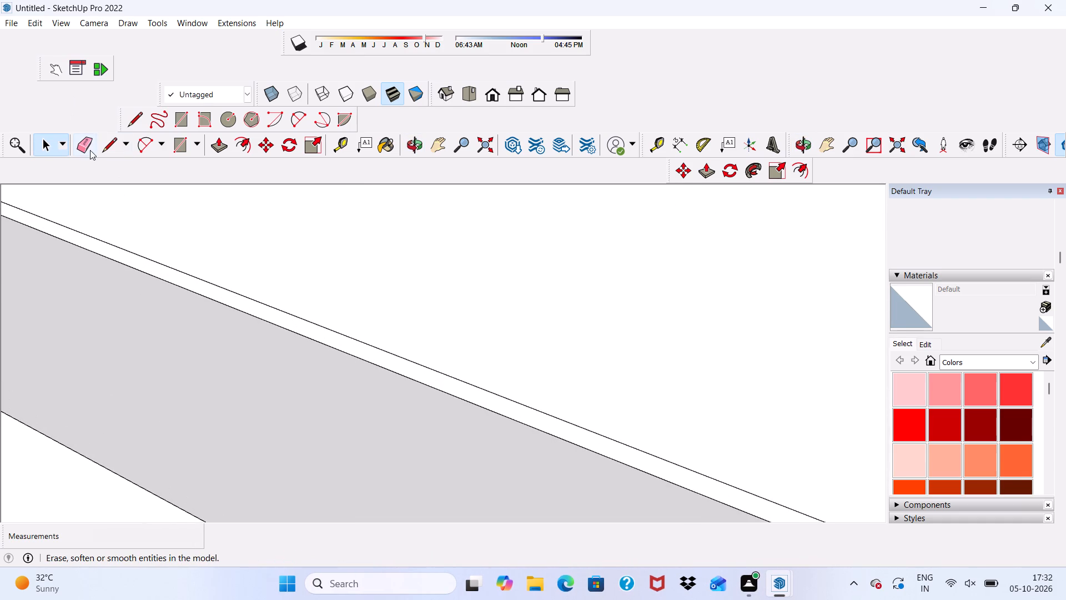
pyautogui.click(84, 145)
pyautogui.click(168, 261)
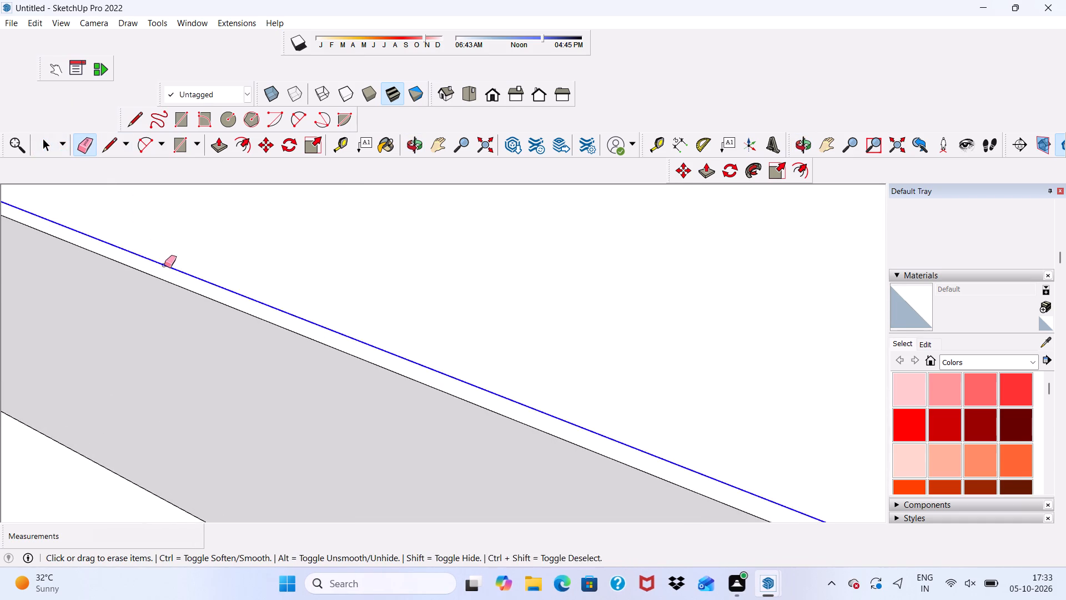
pyautogui.scroll(-20, 138, 272)
pyautogui.scroll(-1, 138, 272)
pyautogui.scroll(1, 372, 323)
pyautogui.scroll(-1, 395, 331)
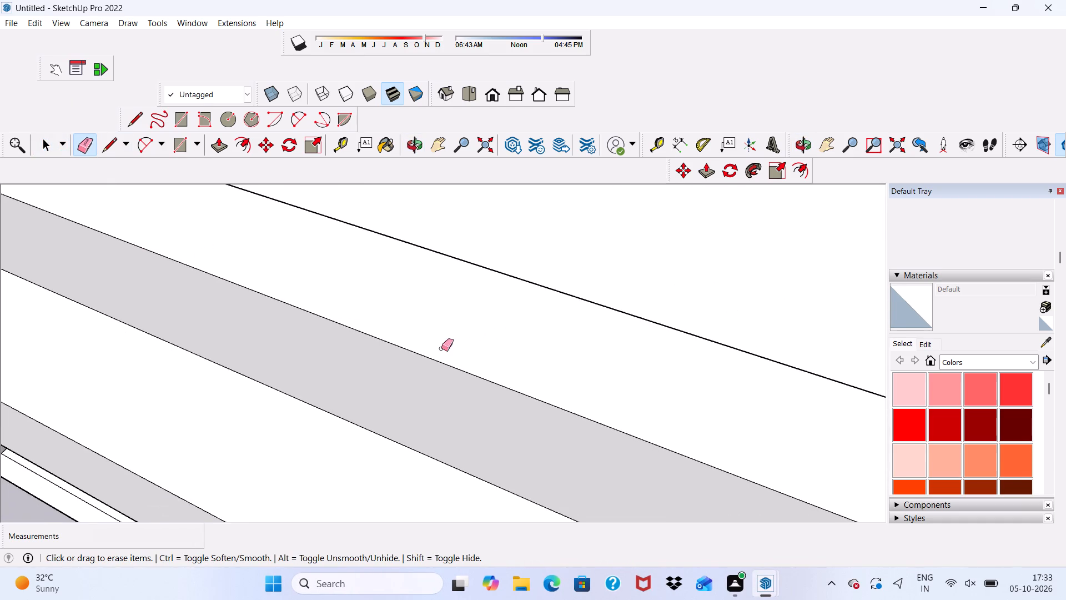
# Pull the top face of the sill's inner step up 1' with Push/Pull.
pyautogui.press('space')
pyautogui.moveTo(395, 313); pyautogui.dragTo(390, 321)
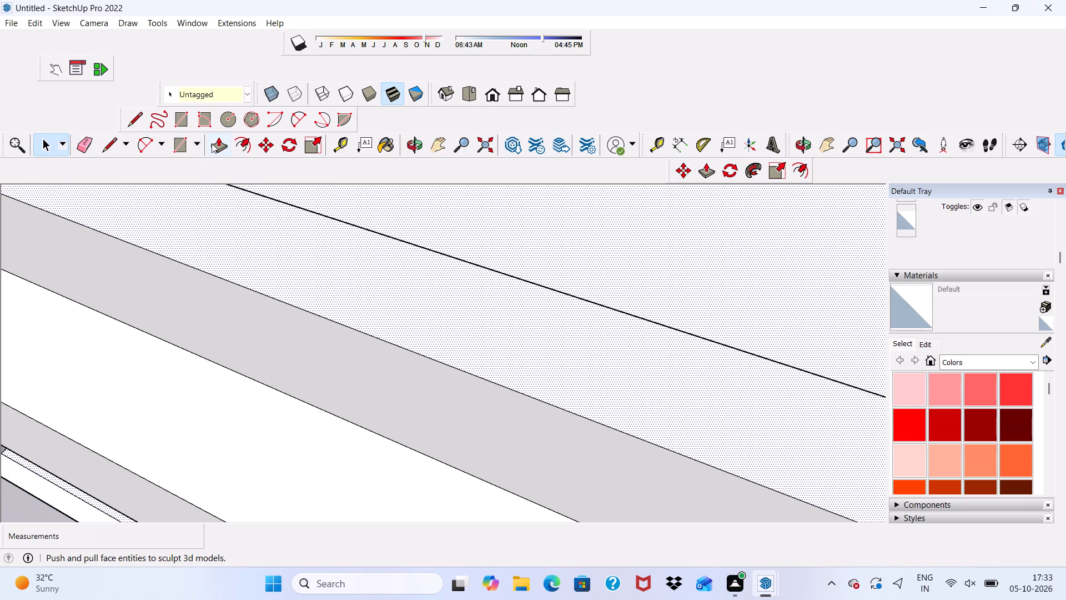
pyautogui.click(211, 139)
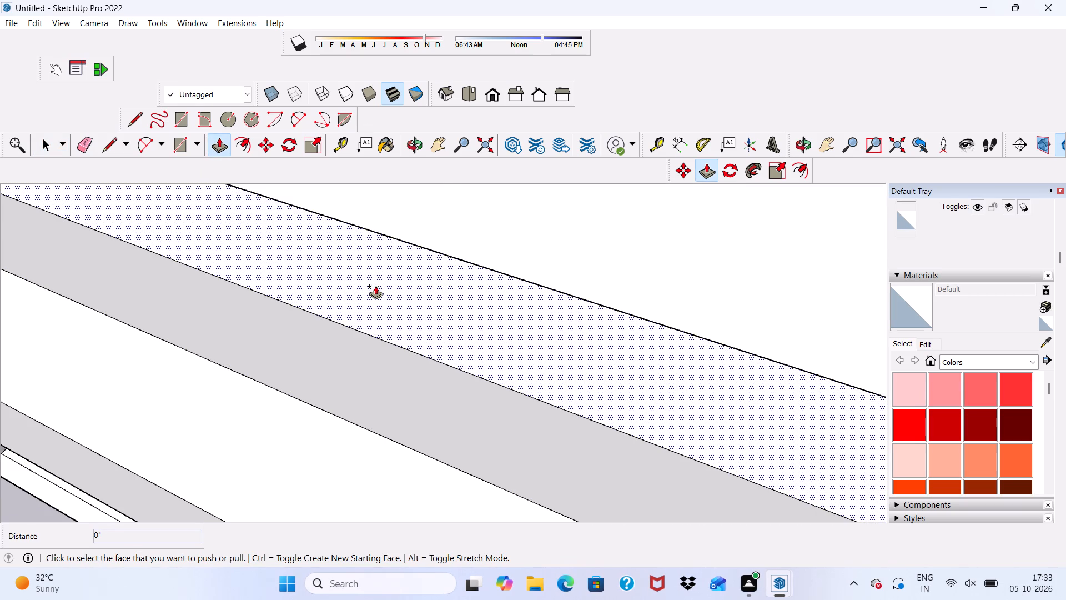
pyautogui.click(375, 286)
pyautogui.write("1'")
pyautogui.press('Return')
# Erase the horizontal line across the front of the raised sill wall.
pyautogui.scroll(-15, 362, 178)
pyautogui.moveTo(393, 307); pyautogui.dragTo(423, 243, button='middle')
pyautogui.scroll(1, 354, 241)
pyautogui.click(84, 143)
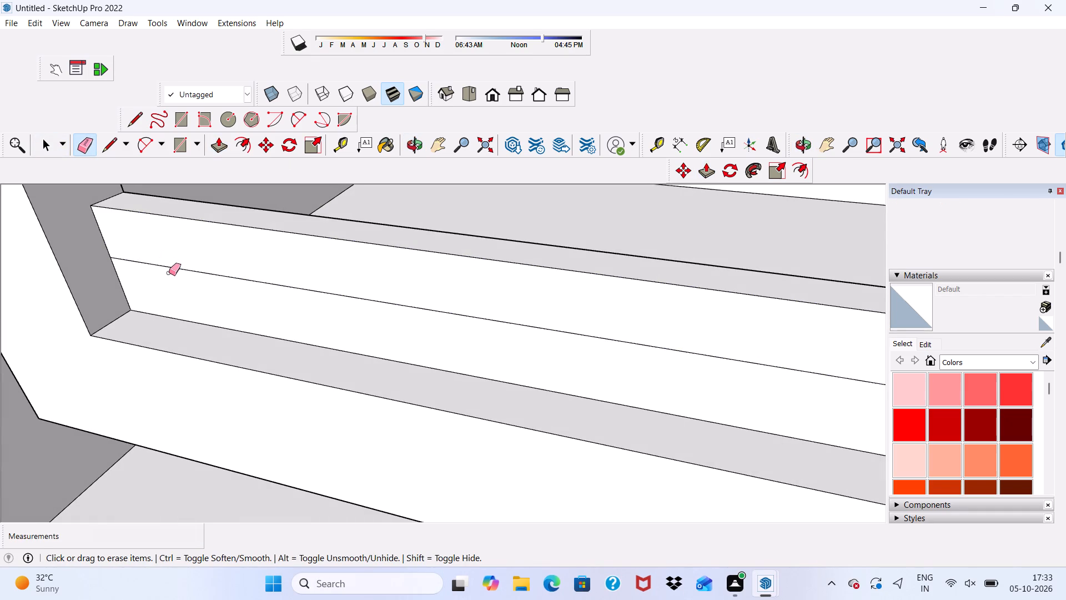
pyautogui.moveTo(178, 263); pyautogui.dragTo(183, 275)
# Examine the front facade from several angles, checking the upper opening's sill wall and the ground-floor window and door.
pyautogui.scroll(-11, 145, 298)
pyautogui.moveTo(241, 322); pyautogui.dragTo(253, 285, button='middle')
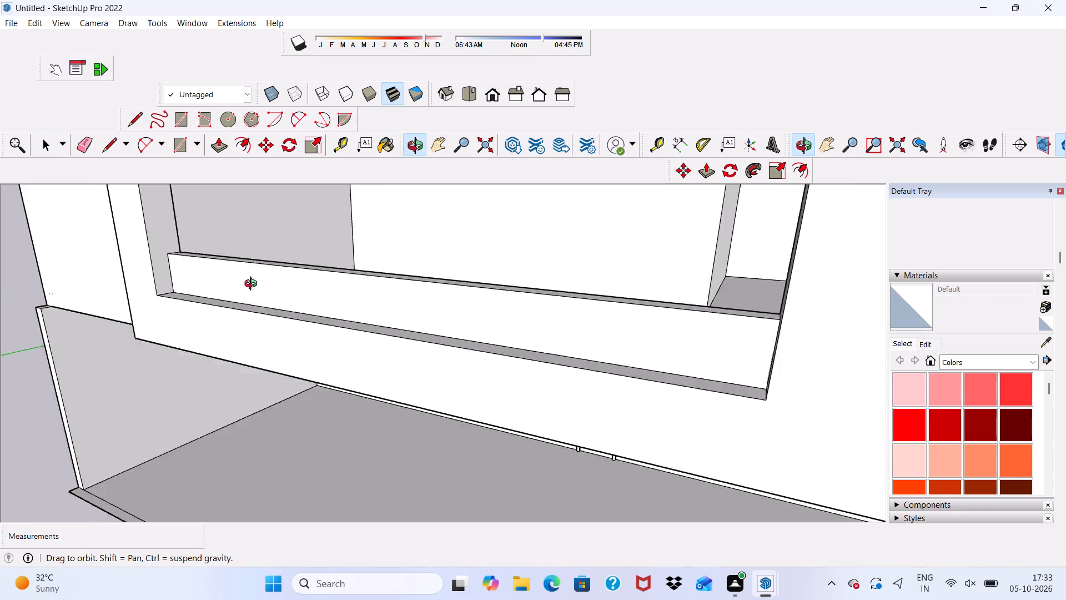
pyautogui.moveTo(253, 285); pyautogui.dragTo(304, 272, button='middle')
pyautogui.press('space')
pyautogui.scroll(-3, 319, 261)
pyautogui.moveTo(302, 270); pyautogui.dragTo(294, 233, button='middle')
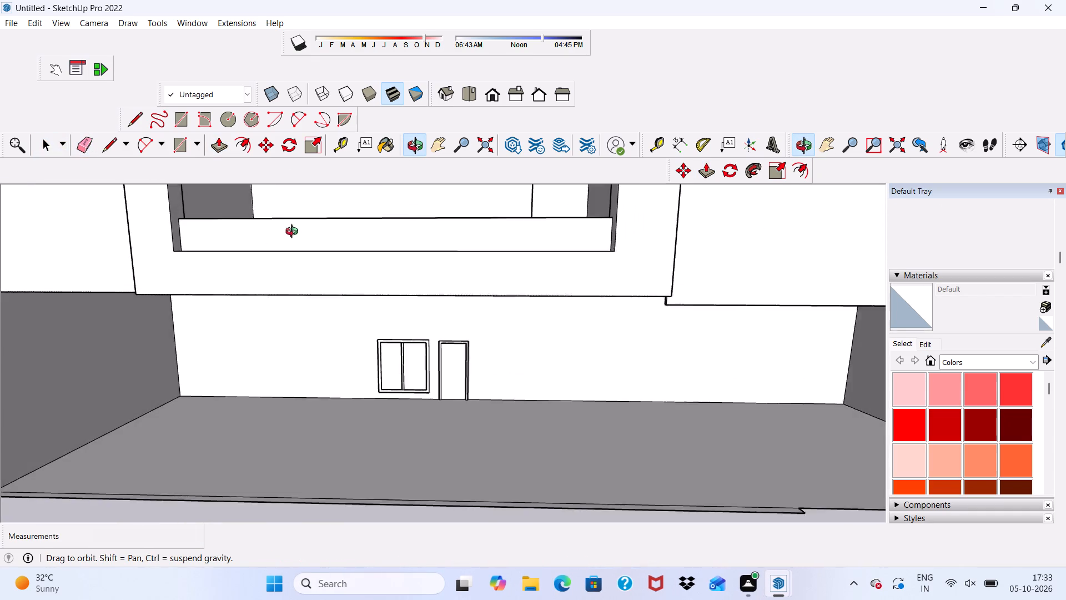
pyautogui.moveTo(294, 233); pyautogui.dragTo(328, 230, button='middle')
pyautogui.moveTo(328, 230); pyautogui.dragTo(328, 235, button='middle')
pyautogui.scroll(5, 400, 359)
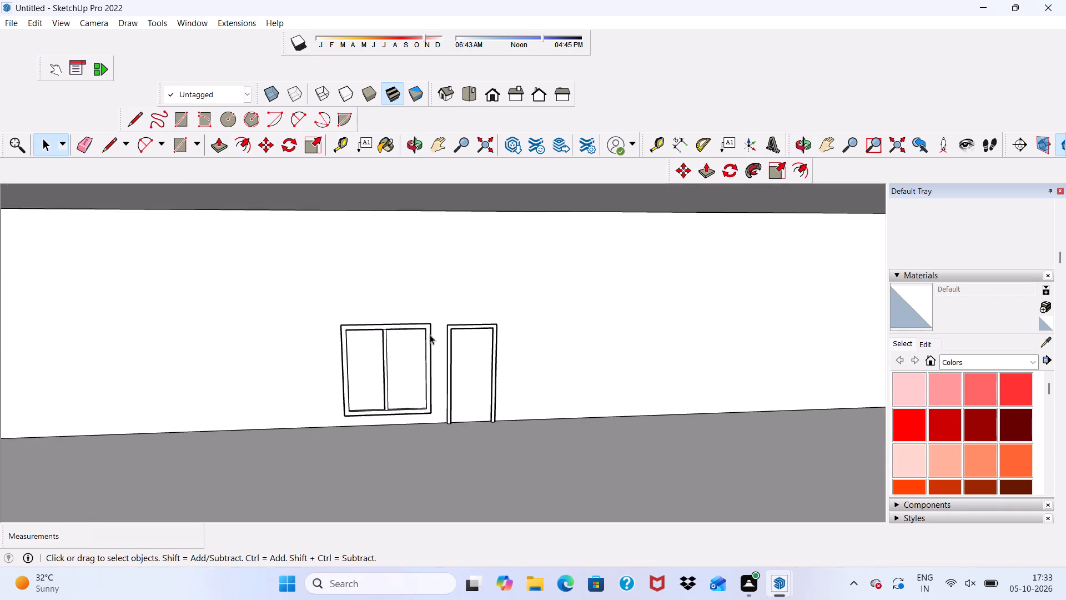
pyautogui.scroll(-1, 438, 349)
pyautogui.moveTo(438, 351); pyautogui.dragTo(415, 337, button='middle')
pyautogui.middleClick(415, 337)
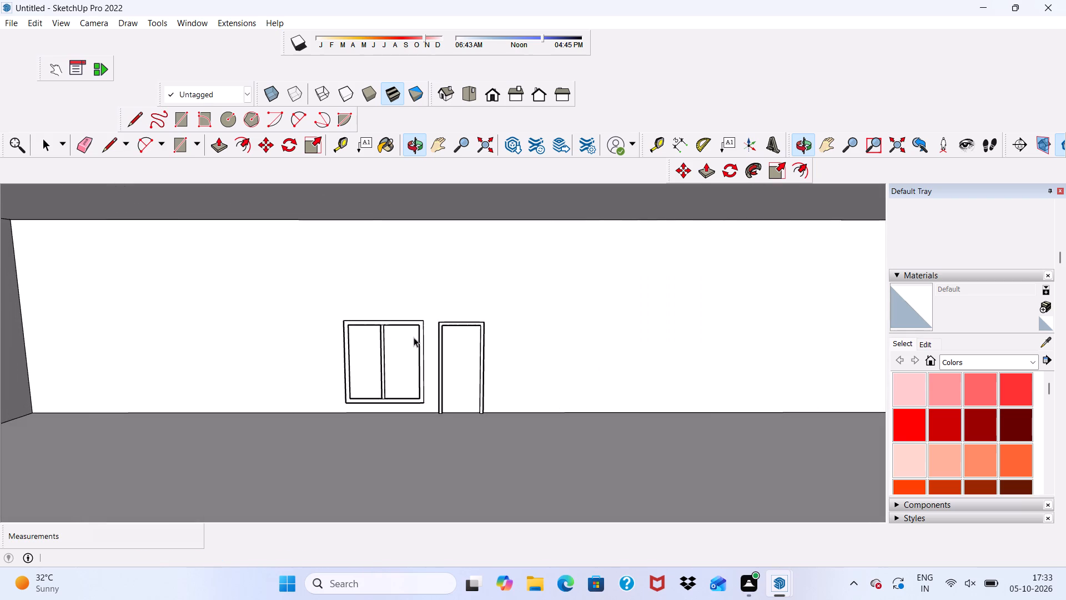
pyautogui.scroll(-9, 323, 389)
pyautogui.scroll(4, 416, 281)
pyautogui.scroll(-1, 403, 296)
pyautogui.moveTo(404, 299); pyautogui.dragTo(361, 289, button='middle')
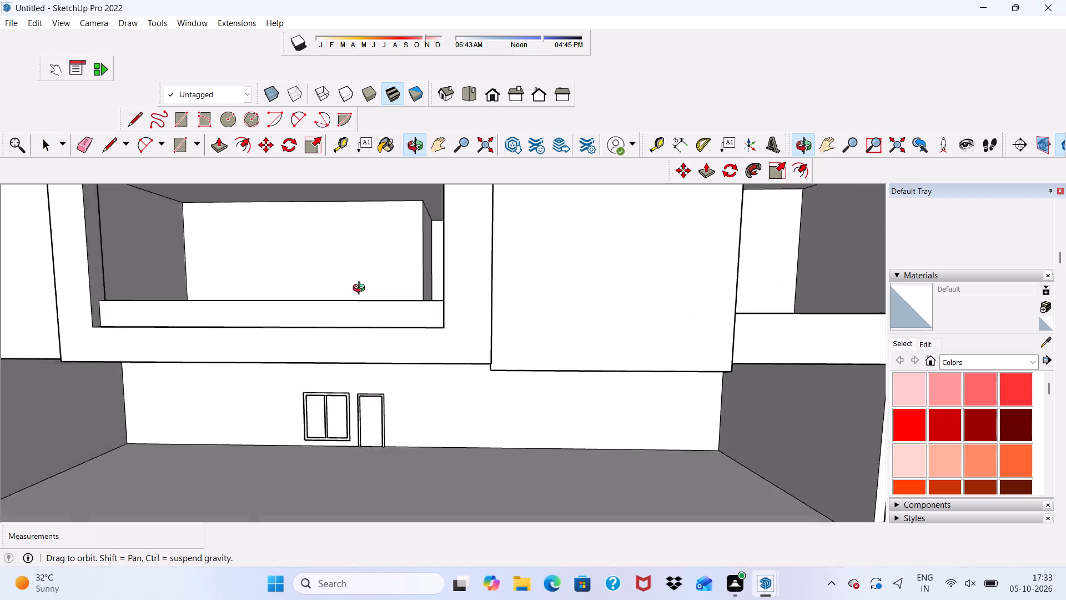
pyautogui.moveTo(361, 289); pyautogui.dragTo(357, 317, button='middle')
pyautogui.scroll(3, 357, 317)
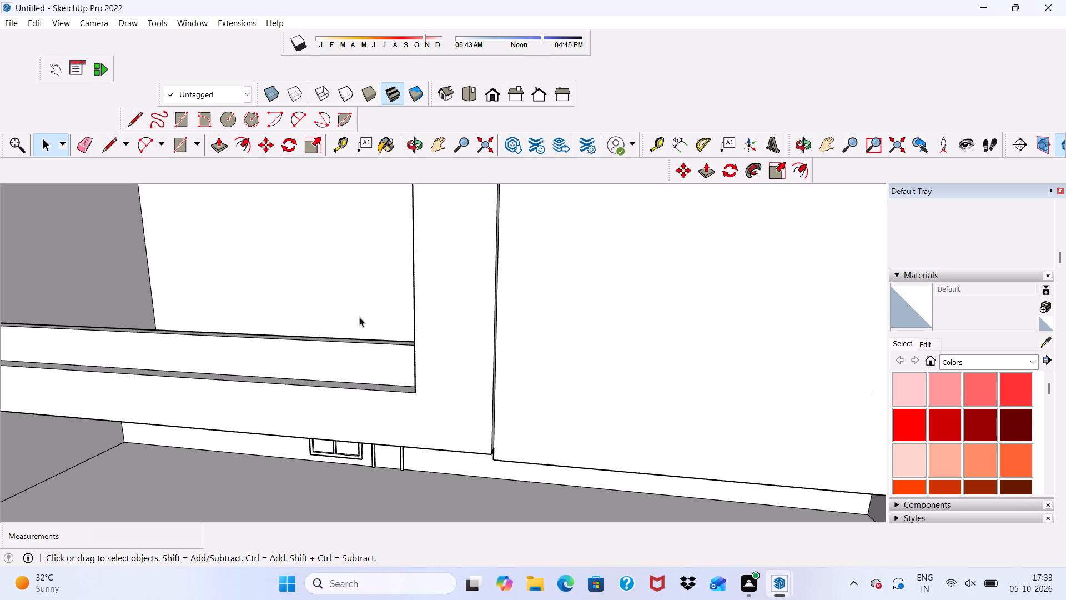
pyautogui.scroll(-4, 371, 314)
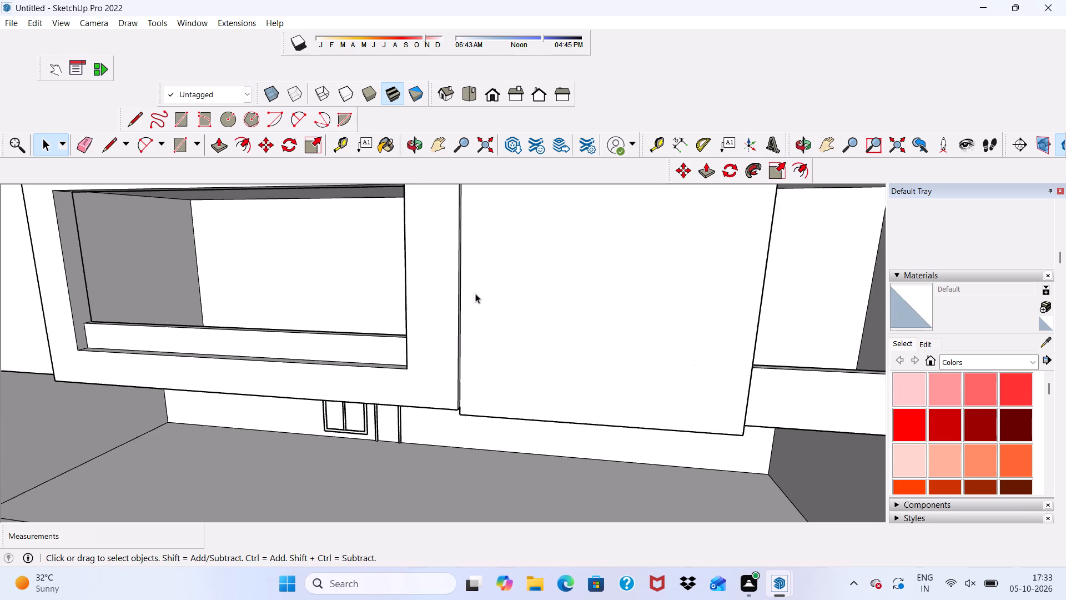
pyautogui.scroll(-5, 475, 293)
pyautogui.moveTo(444, 324); pyautogui.dragTo(470, 337, button='middle')
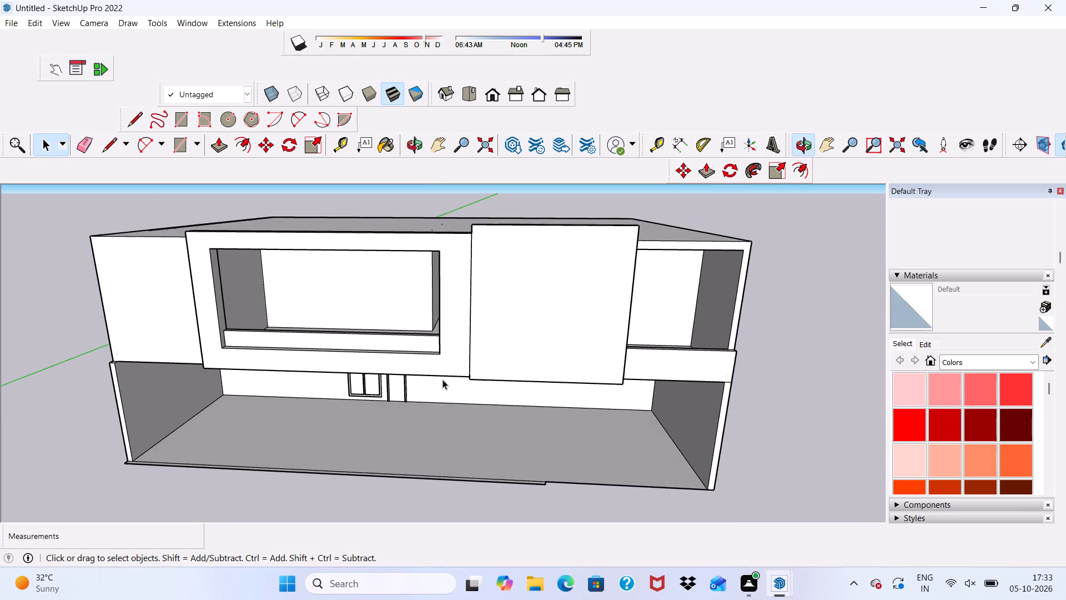
pyautogui.scroll(4, 443, 379)
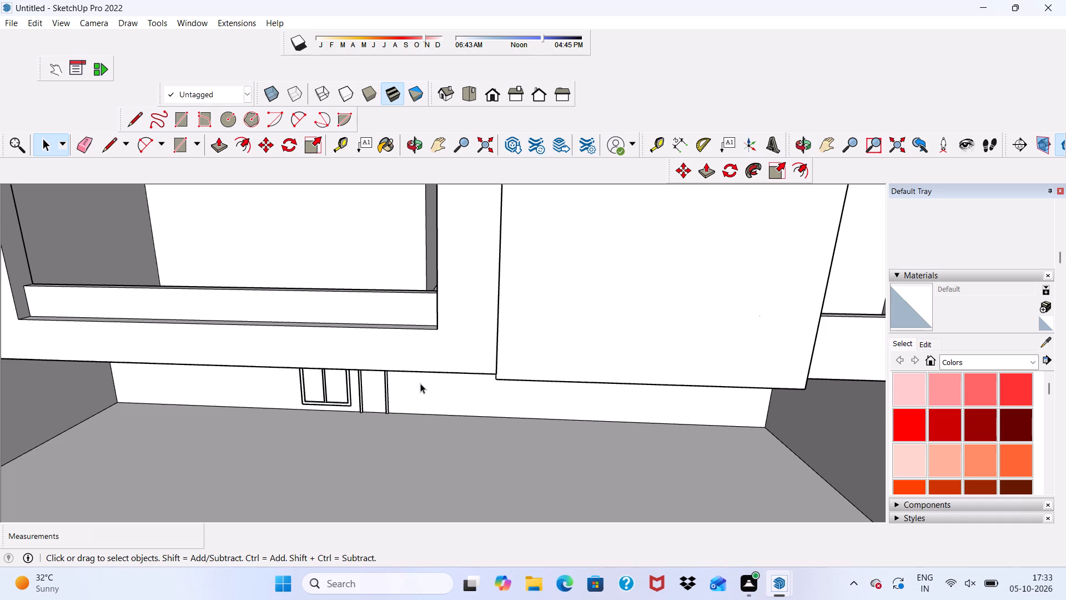
pyautogui.scroll(-8, 417, 384)
pyautogui.moveTo(518, 341); pyautogui.dragTo(502, 278, button='middle')
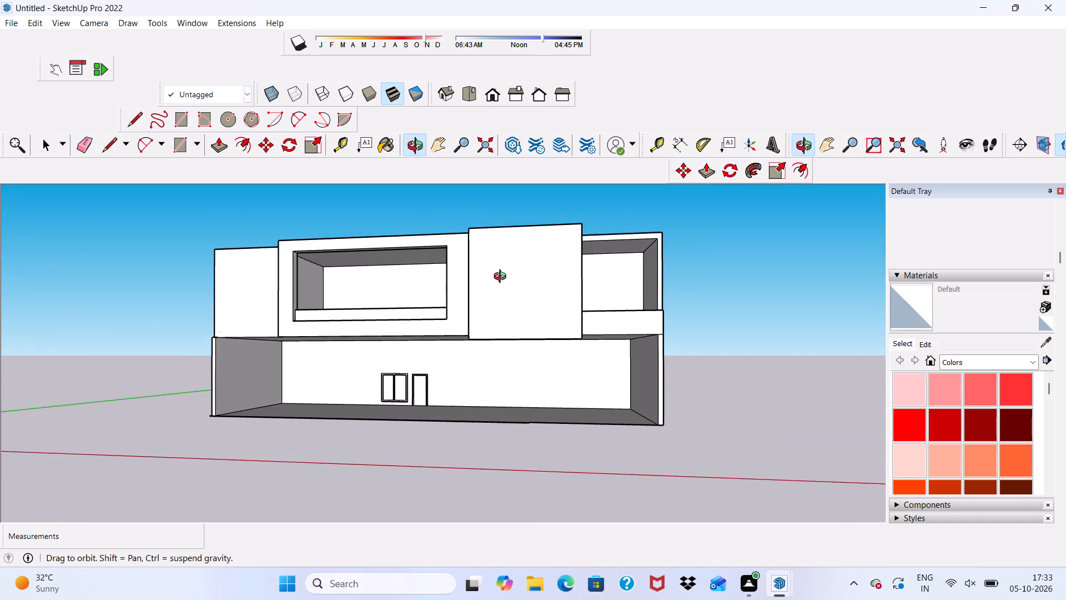
pyautogui.moveTo(502, 278); pyautogui.dragTo(478, 336, button='middle')
pyautogui.scroll(4, 442, 369)
pyautogui.moveTo(430, 376); pyautogui.dragTo(491, 321, button='middle')
pyautogui.scroll(1, 451, 330)
pyautogui.scroll(-8, 449, 332)
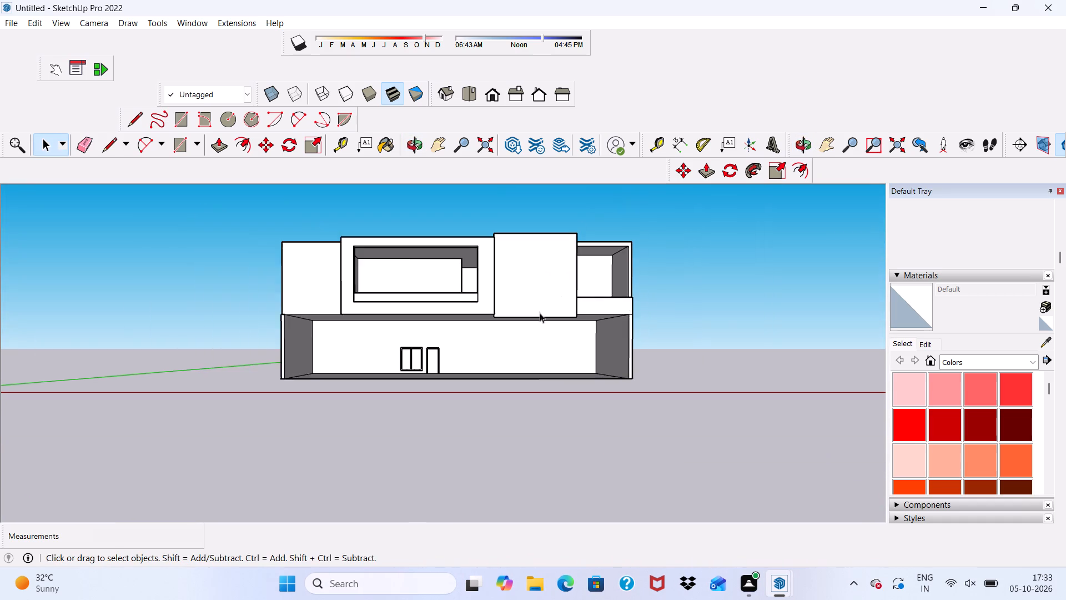
pyautogui.scroll(4, 567, 296)
pyautogui.moveTo(602, 254); pyautogui.dragTo(563, 284, button='middle')
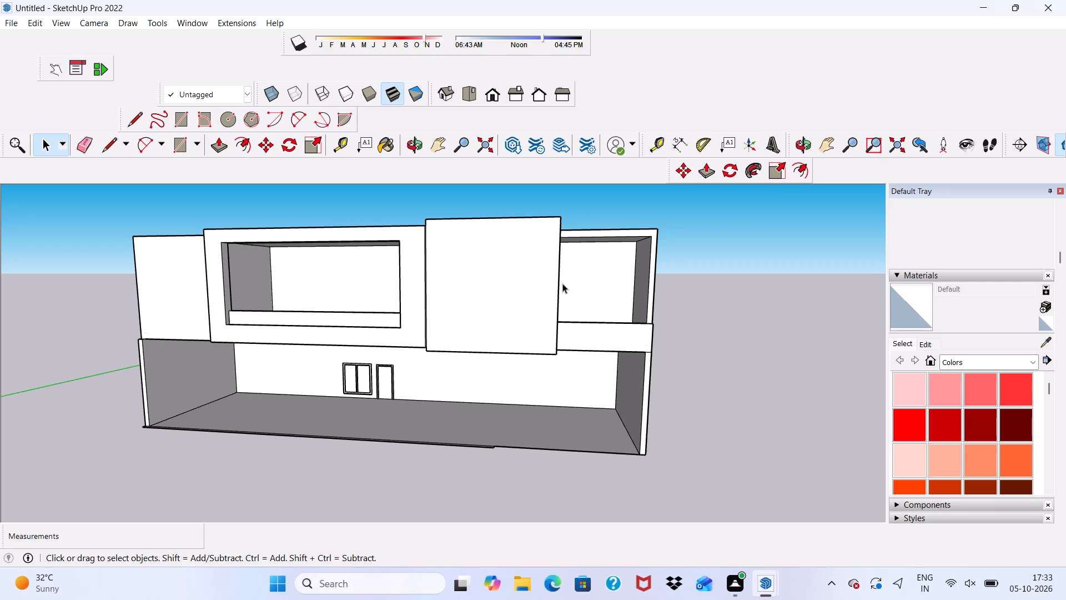
pyautogui.scroll(3, 562, 283)
pyautogui.scroll(-3, 551, 295)
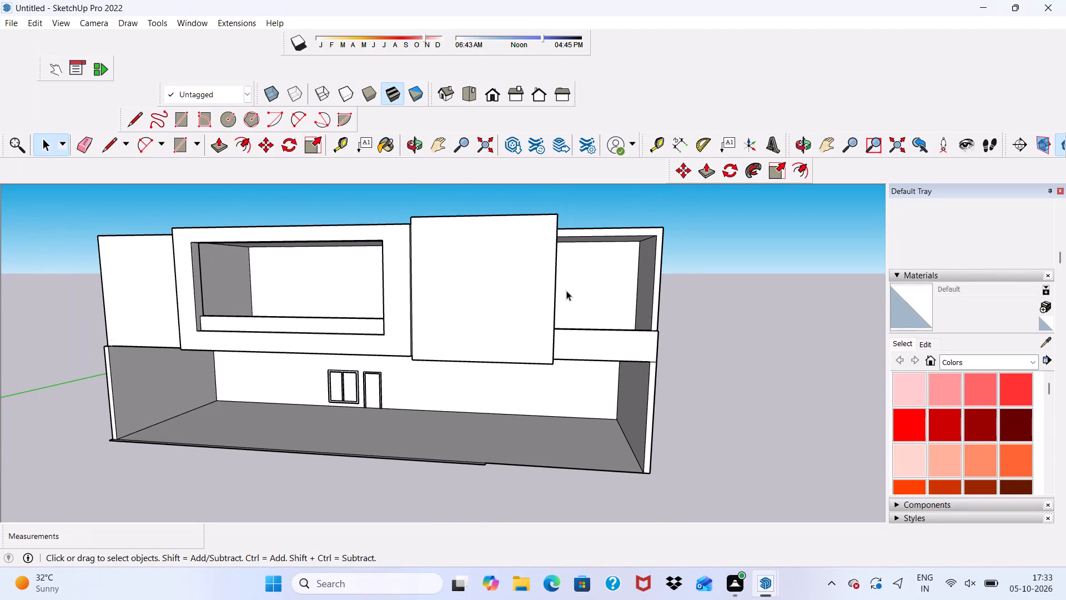
pyautogui.scroll(1, 566, 291)
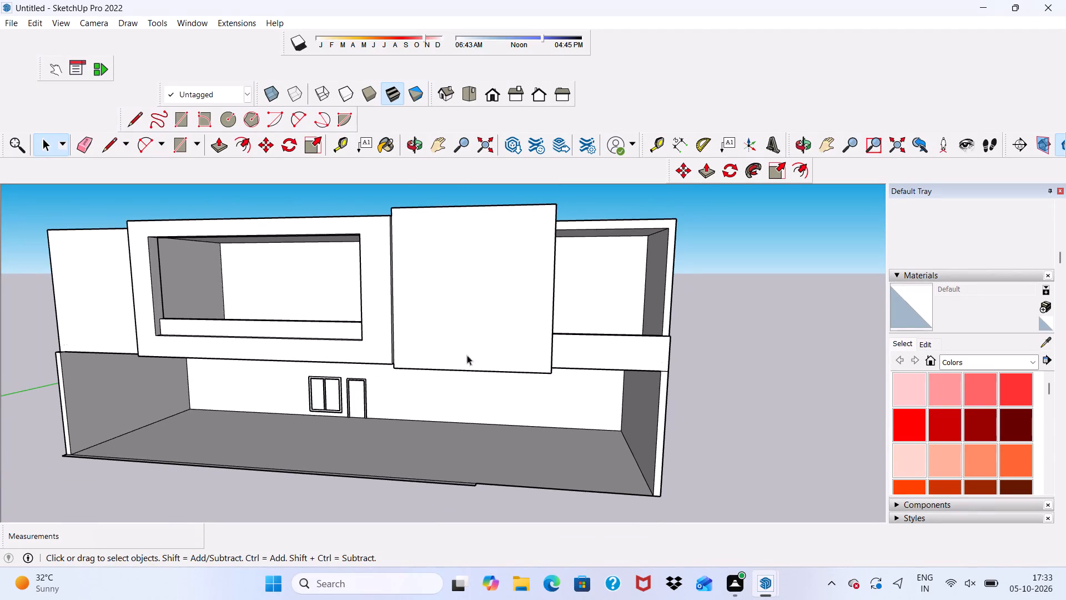
# Push/Pull the small end face at the roof's rear corner notch 9" to fill the gap.
pyautogui.scroll(-3, 441, 349)
pyautogui.moveTo(395, 316); pyautogui.dragTo(298, 507, button='middle')
pyautogui.scroll(2, 270, 326)
pyautogui.scroll(-1, 217, 252)
pyautogui.scroll(3, 211, 258)
pyautogui.scroll(-2, 208, 274)
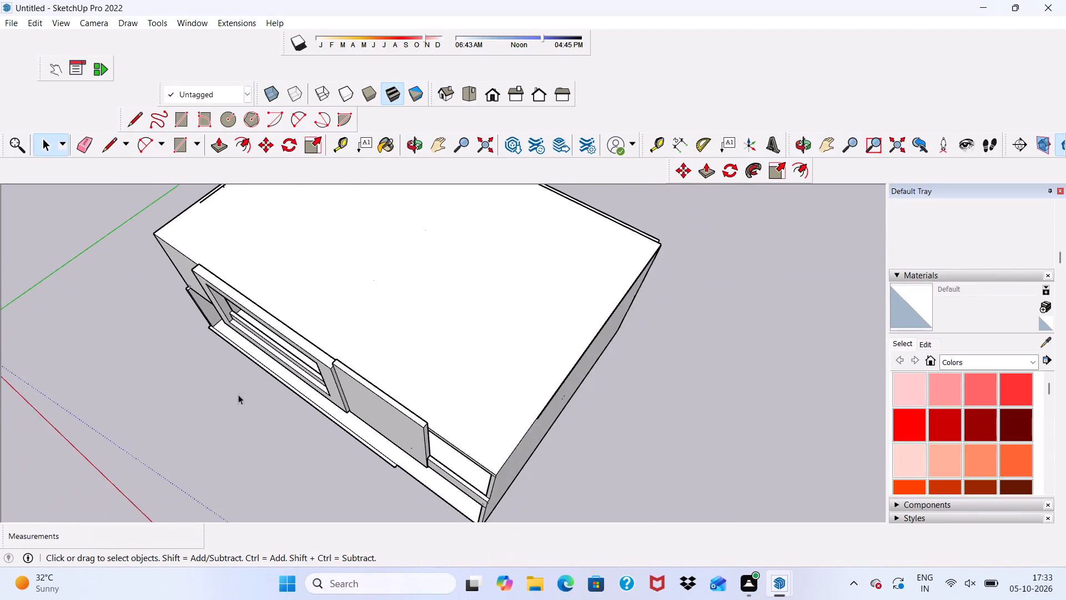
pyautogui.scroll(-2, 238, 394)
pyautogui.scroll(1, 222, 327)
pyautogui.scroll(-4, 222, 332)
pyautogui.scroll(7, 470, 251)
pyautogui.moveTo(512, 303); pyautogui.dragTo(310, 307, button='middle')
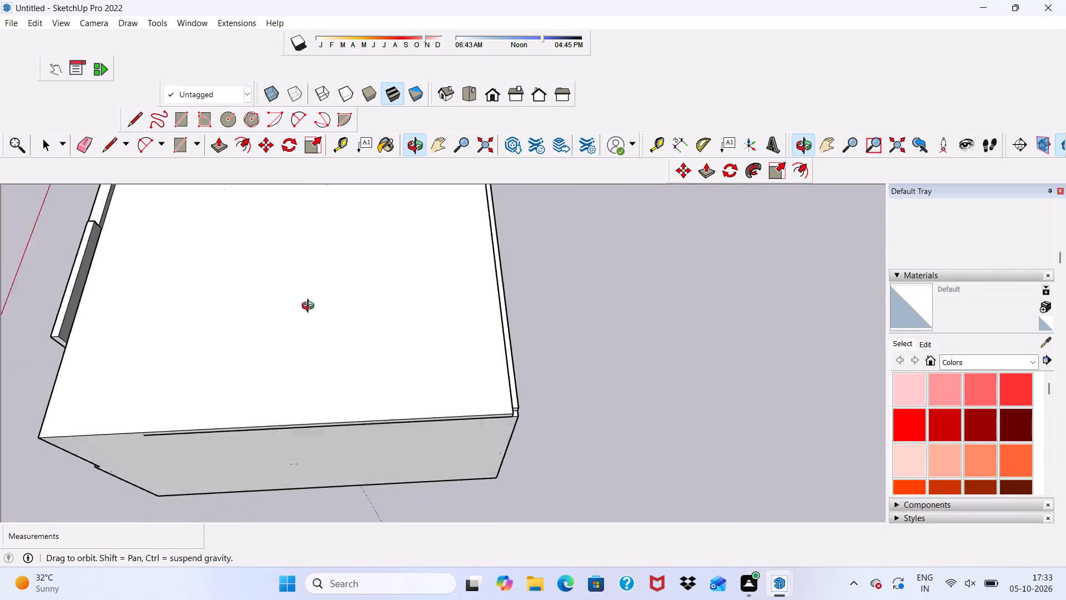
pyautogui.moveTo(310, 307); pyautogui.dragTo(114, 323, button='middle')
pyautogui.scroll(3, 252, 376)
pyautogui.scroll(3, 336, 459)
pyautogui.moveTo(365, 452); pyautogui.dragTo(409, 407, button='middle')
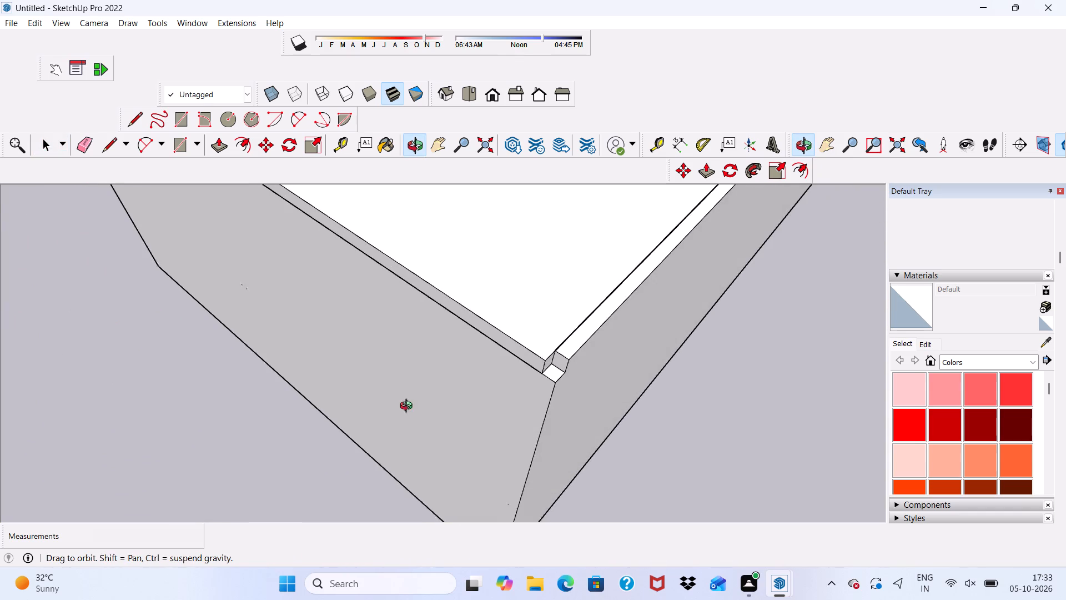
pyautogui.moveTo(409, 407); pyautogui.dragTo(408, 405, button='middle')
pyautogui.click(212, 144)
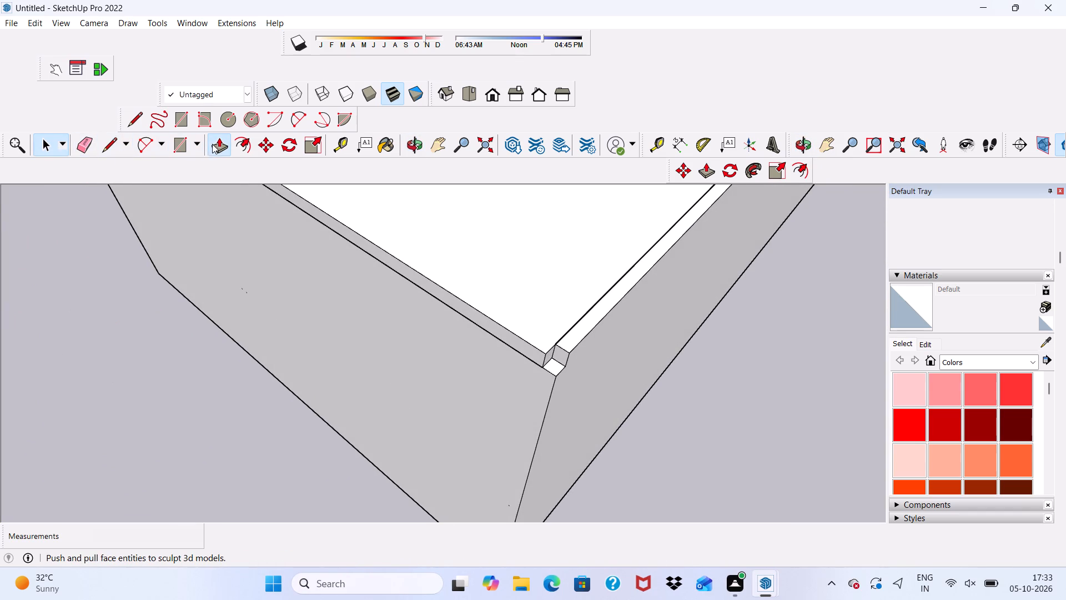
pyautogui.scroll(5, 535, 373)
pyautogui.click(562, 342)
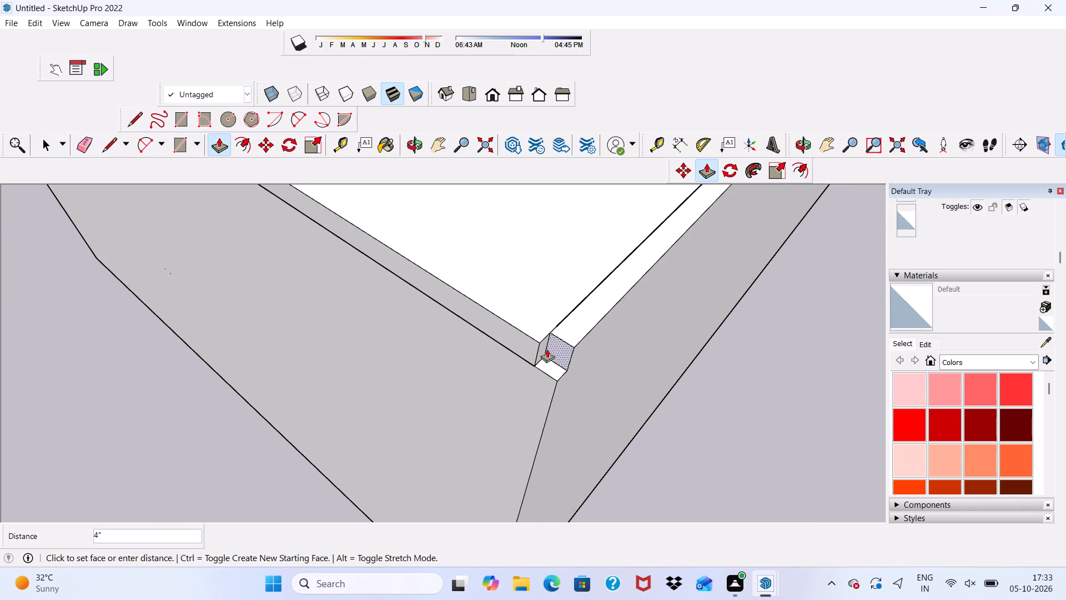
pyautogui.click(519, 341)
# Erase a stray edge on the roof along the side beside the large upper-floor opening.
pyautogui.scroll(-3, 425, 331)
pyautogui.scroll(1, 401, 353)
pyautogui.scroll(-13, 394, 363)
pyautogui.moveTo(473, 371); pyautogui.dragTo(491, 372, button='middle')
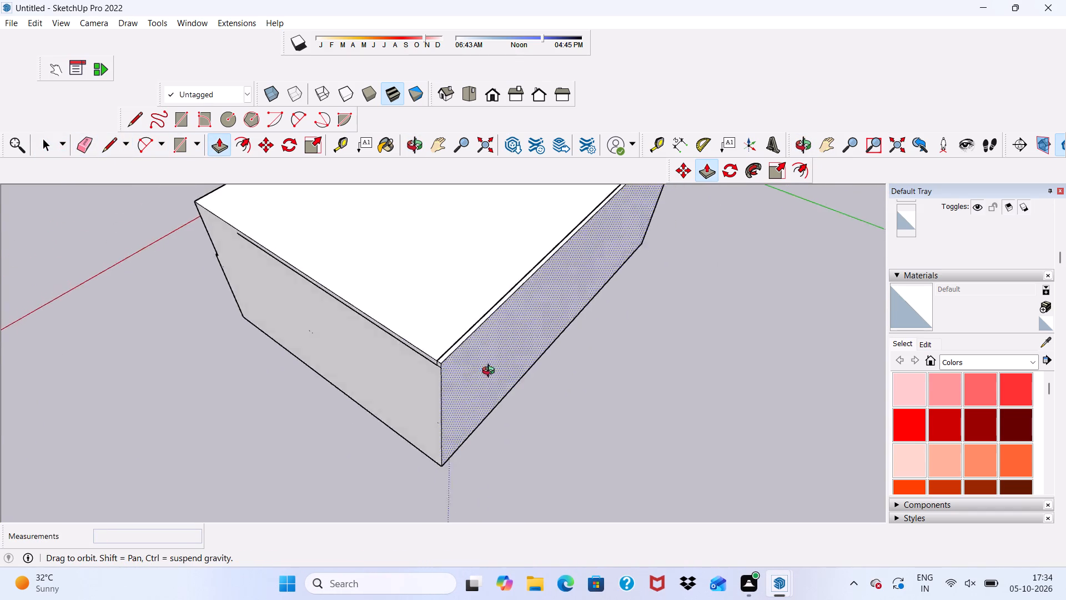
pyautogui.moveTo(491, 372); pyautogui.dragTo(656, 311, button='middle')
pyautogui.scroll(4, 191, 272)
pyautogui.scroll(-1, 170, 271)
pyautogui.moveTo(175, 276); pyautogui.dragTo(562, 261, button='middle')
pyautogui.scroll(-1, 566, 263)
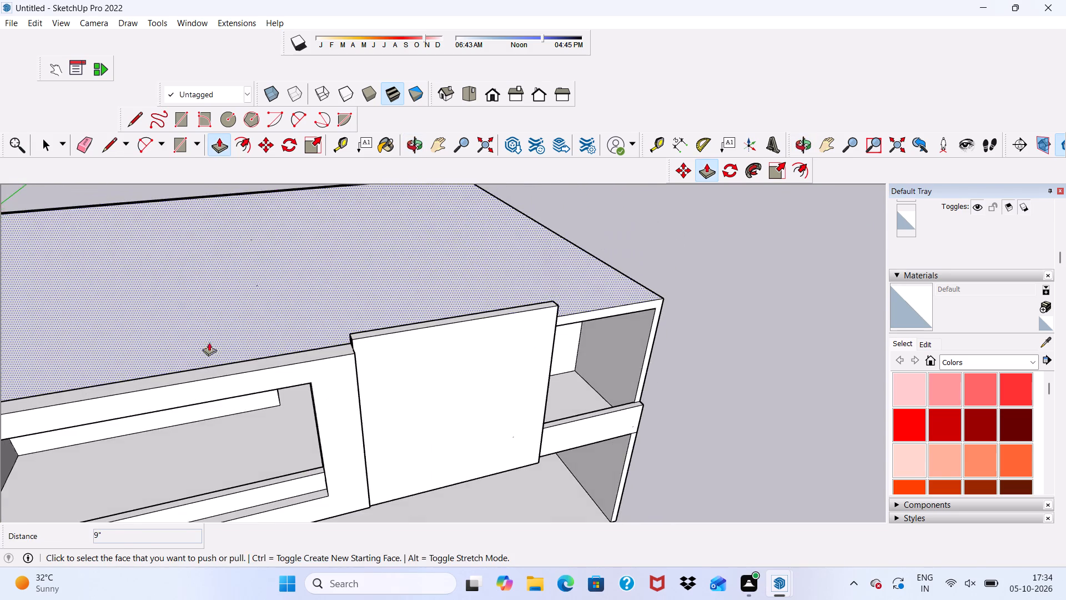
pyautogui.scroll(-2, 175, 356)
pyautogui.moveTo(183, 359); pyautogui.dragTo(379, 270, button='middle')
pyautogui.scroll(-2, 270, 276)
pyautogui.scroll(1, 269, 276)
pyautogui.scroll(-1, 269, 277)
pyautogui.scroll(1, 269, 280)
pyautogui.scroll(-1, 239, 239)
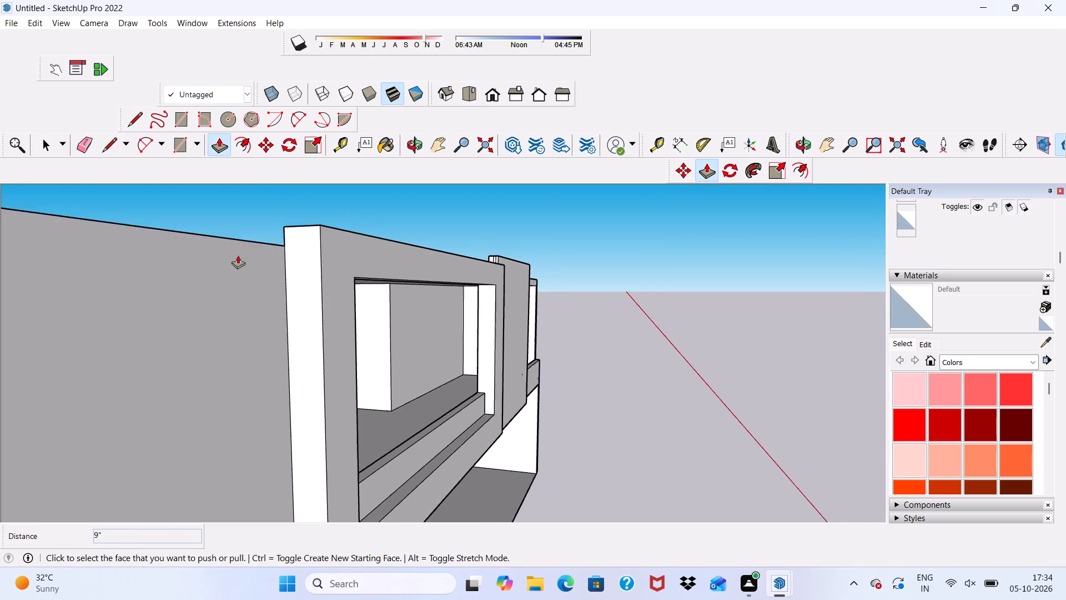
pyautogui.scroll(-4, 238, 255)
pyautogui.moveTo(256, 288); pyautogui.dragTo(35, 424, button='middle')
pyautogui.press('space')
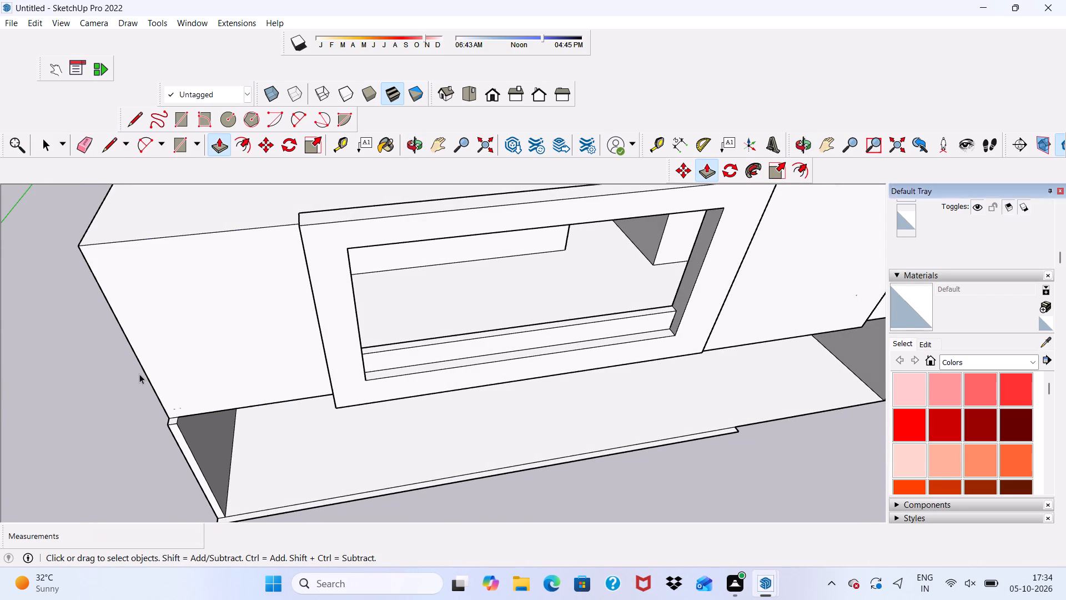
pyautogui.scroll(-2, 66, 363)
pyautogui.scroll(1, 66, 363)
pyautogui.scroll(-2, 66, 363)
pyautogui.click(80, 141)
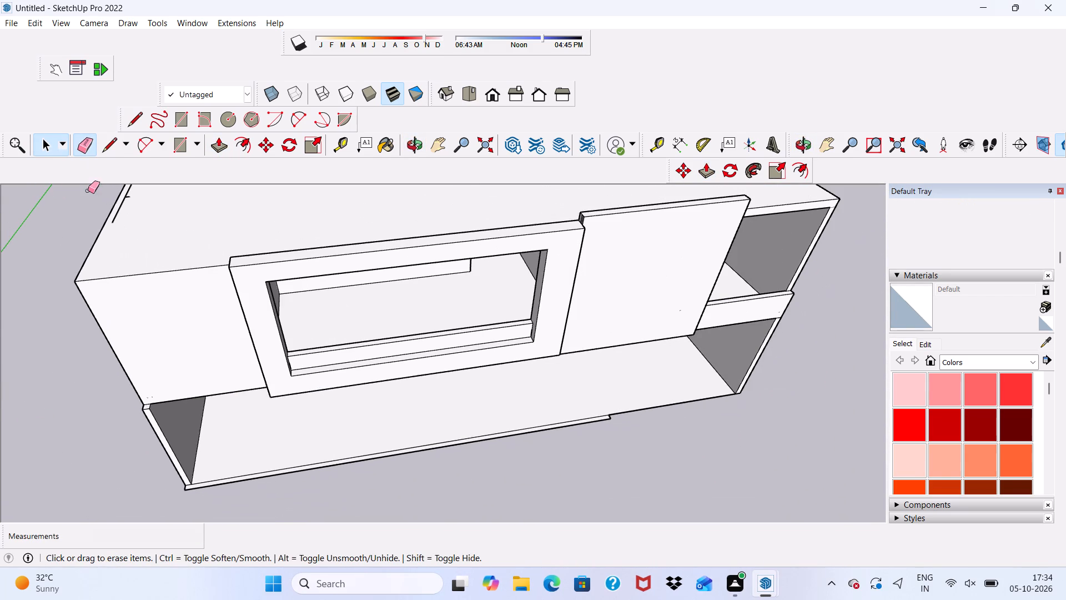
pyautogui.click(118, 214)
# Erase the remaining stray edge segments and short leftover bits along that side of the roof.
pyautogui.scroll(-3, 77, 233)
pyautogui.scroll(1, 63, 251)
pyautogui.scroll(-7, 63, 257)
pyautogui.scroll(1, 271, 217)
pyautogui.scroll(-2, 270, 224)
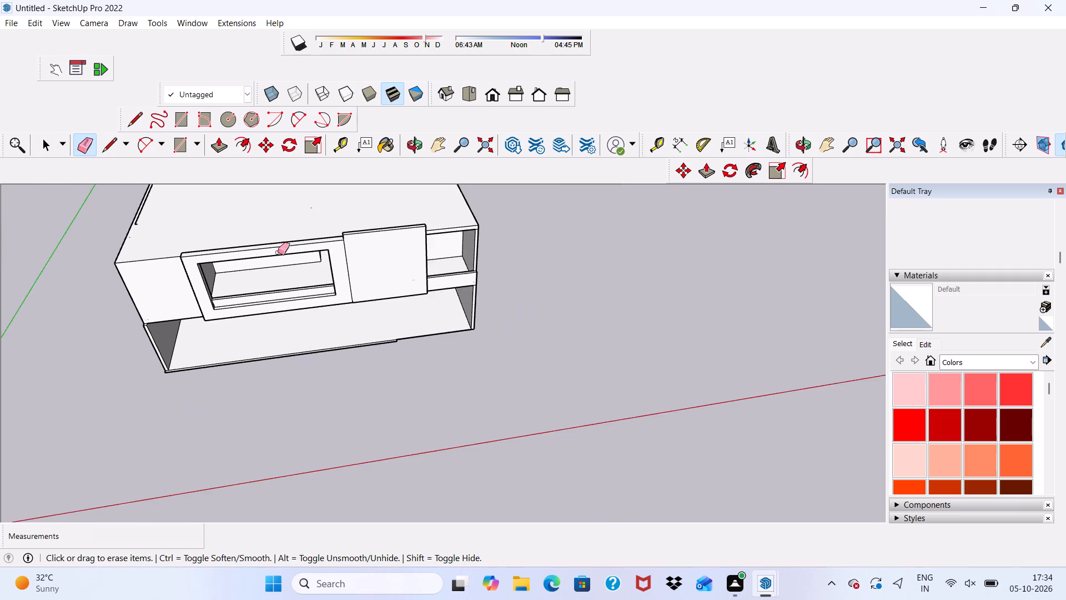
pyautogui.scroll(-4, 278, 252)
pyautogui.scroll(3, 328, 232)
pyautogui.scroll(-4, 338, 214)
pyautogui.scroll(1, 408, 252)
pyautogui.moveTo(407, 238); pyautogui.dragTo(335, 484, button='middle')
pyautogui.scroll(-3, 209, 309)
pyautogui.scroll(1, 200, 365)
pyautogui.scroll(-6, 199, 377)
pyautogui.scroll(5, 241, 199)
pyautogui.scroll(-1, 215, 240)
pyautogui.scroll(7, 209, 244)
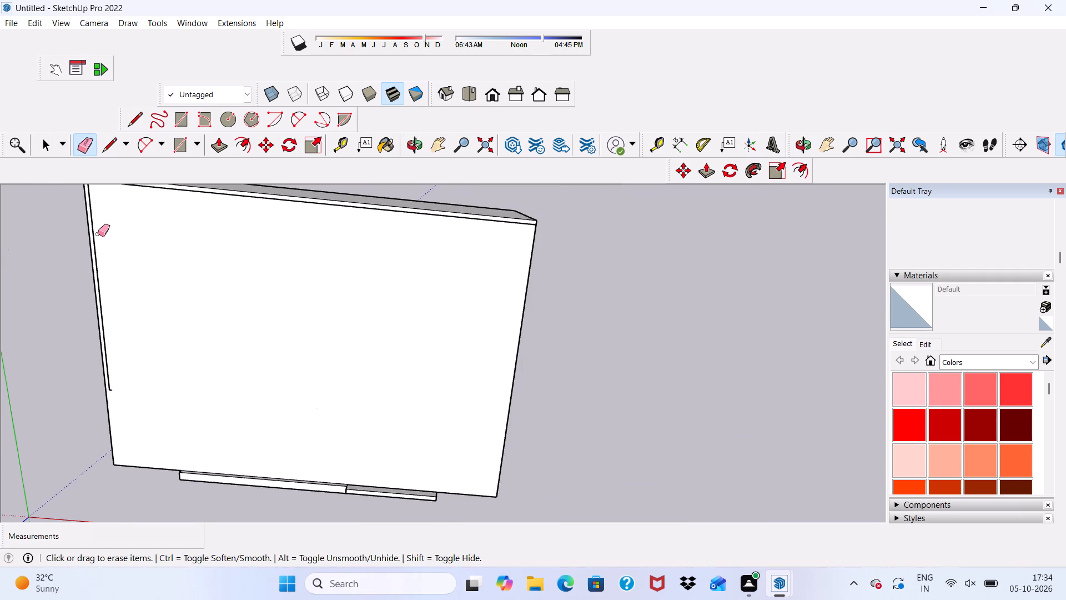
pyautogui.click(94, 236)
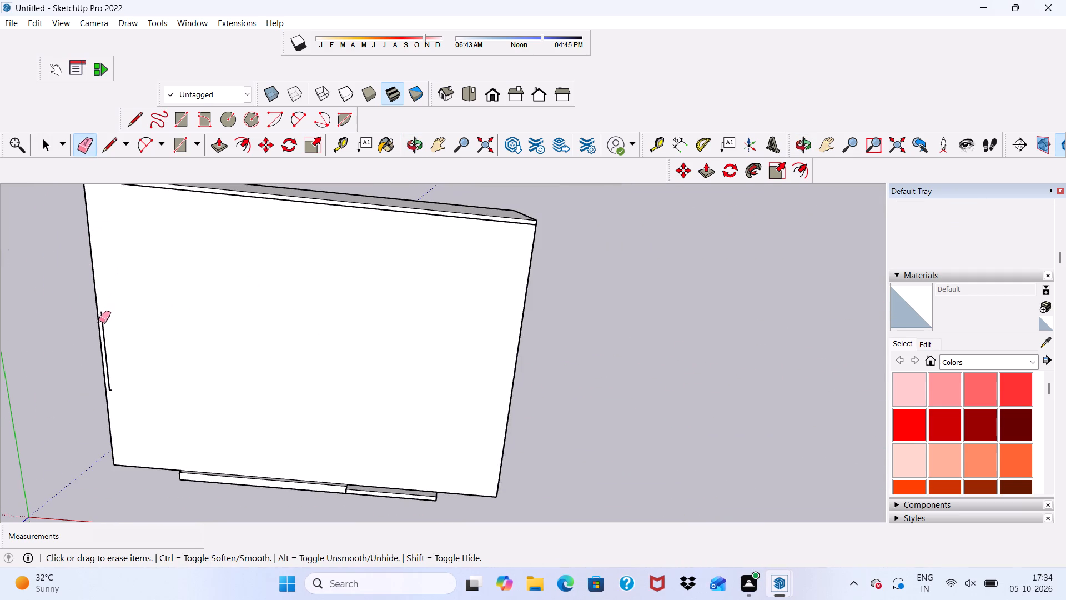
pyautogui.click(103, 325)
pyautogui.scroll(8, 119, 421)
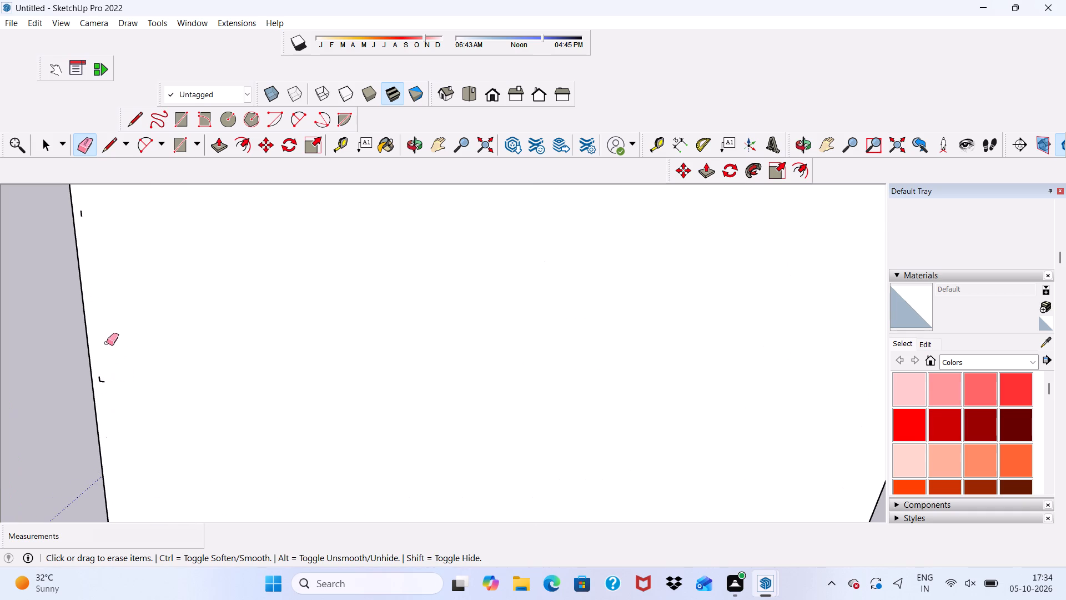
pyautogui.click(101, 381)
pyautogui.scroll(3, 78, 201)
pyautogui.moveTo(82, 212); pyautogui.dragTo(87, 222)
pyautogui.scroll(-18, 29, 273)
pyautogui.scroll(2, 256, 207)
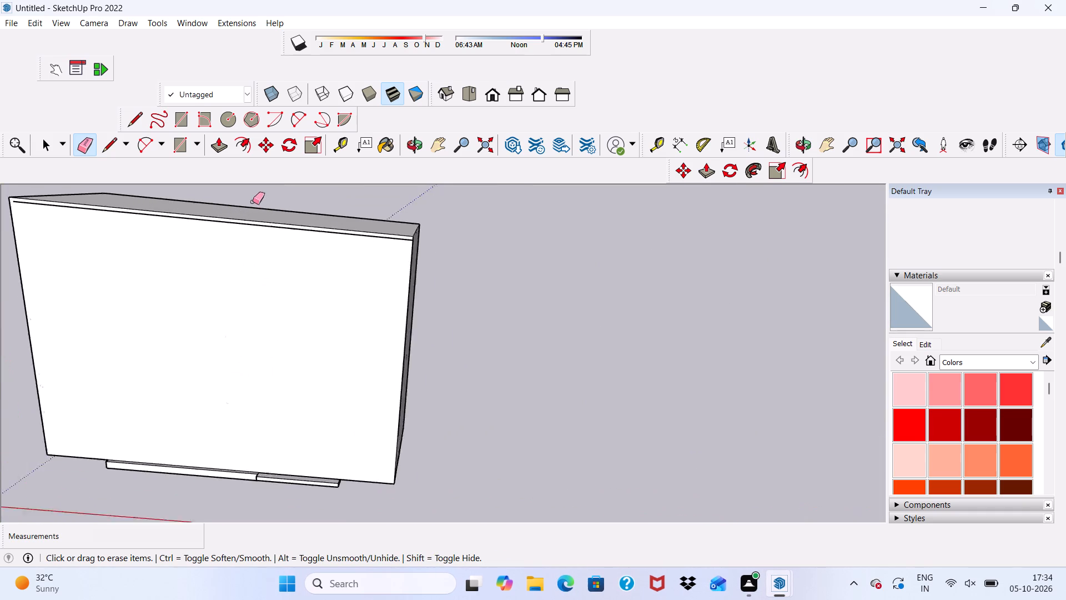
# Erase the stray line running parallel to the roof's rear edge, including its short leftover segment.
pyautogui.scroll(8, 253, 202)
pyautogui.click(227, 222)
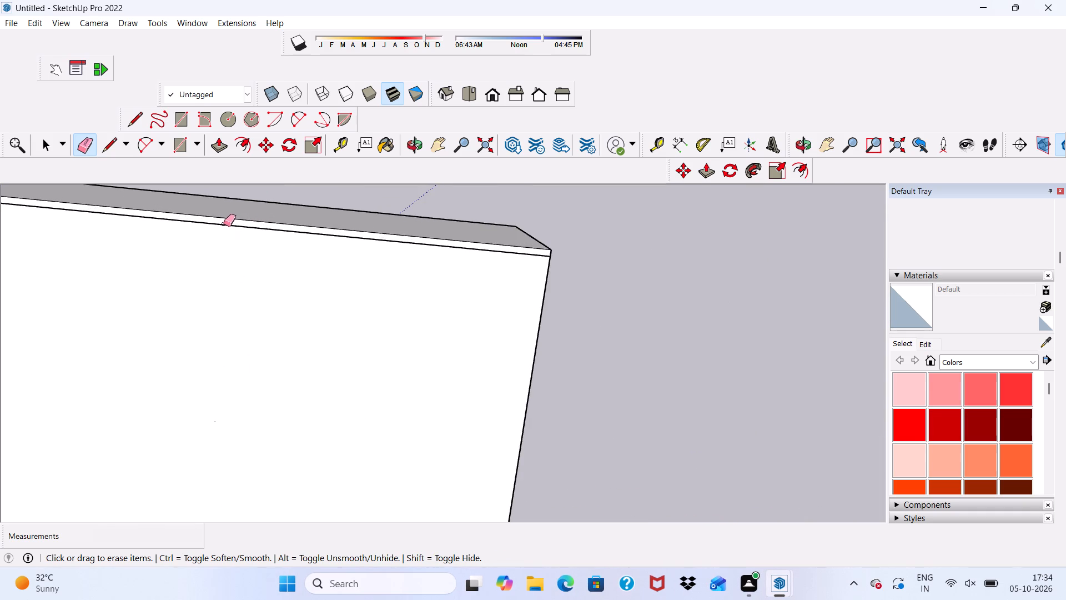
pyautogui.click(222, 226)
pyautogui.moveTo(224, 224); pyautogui.dragTo(230, 221)
pyautogui.scroll(-2, 219, 231)
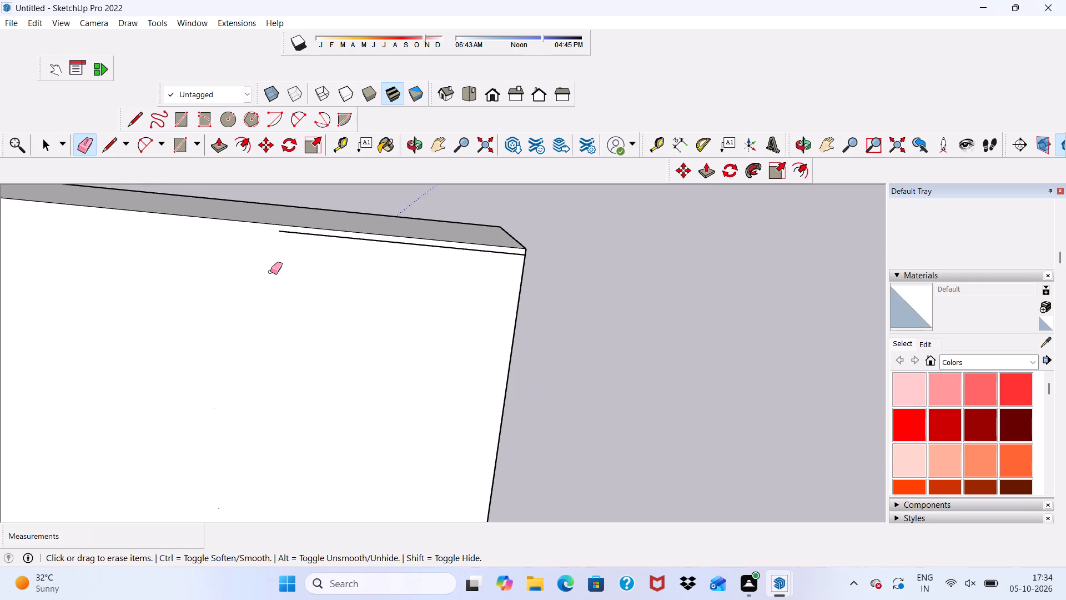
pyautogui.scroll(2, 275, 264)
pyautogui.click(300, 226)
pyautogui.scroll(-2, 285, 263)
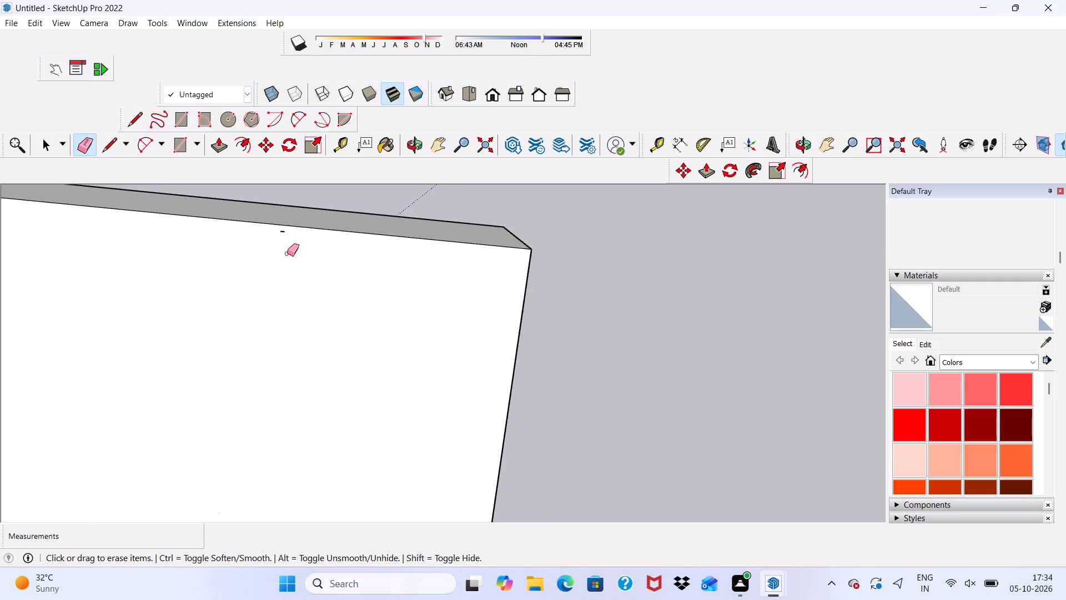
pyautogui.scroll(7, 284, 247)
pyautogui.click(283, 228)
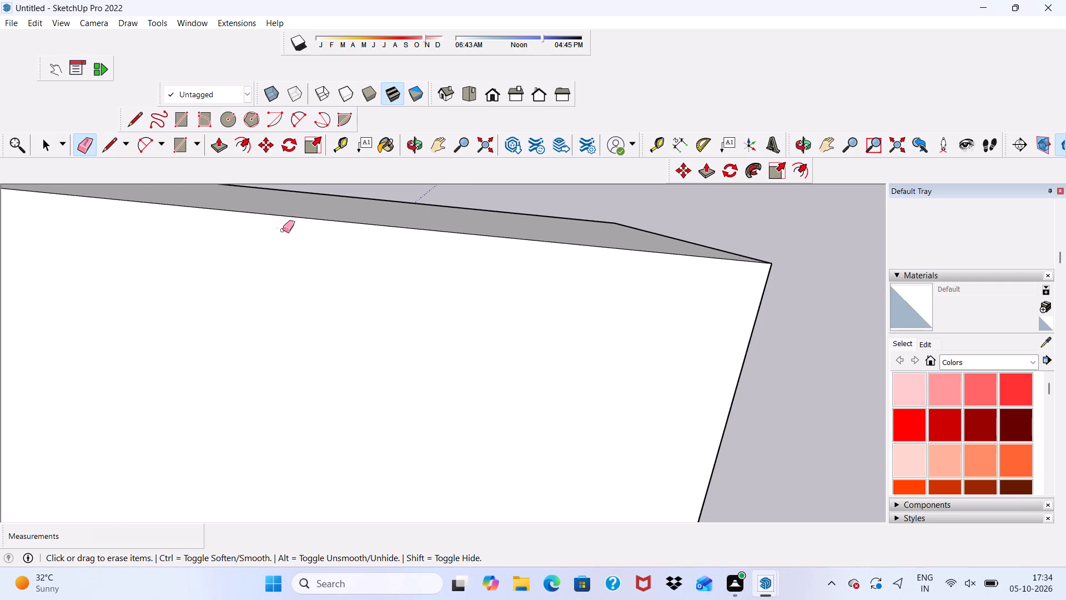
# Offset the roof face's outline 9" inward to mark out the parapet thickness.
pyautogui.scroll(-9, 252, 242)
pyautogui.moveTo(405, 289); pyautogui.dragTo(382, 97, button='middle')
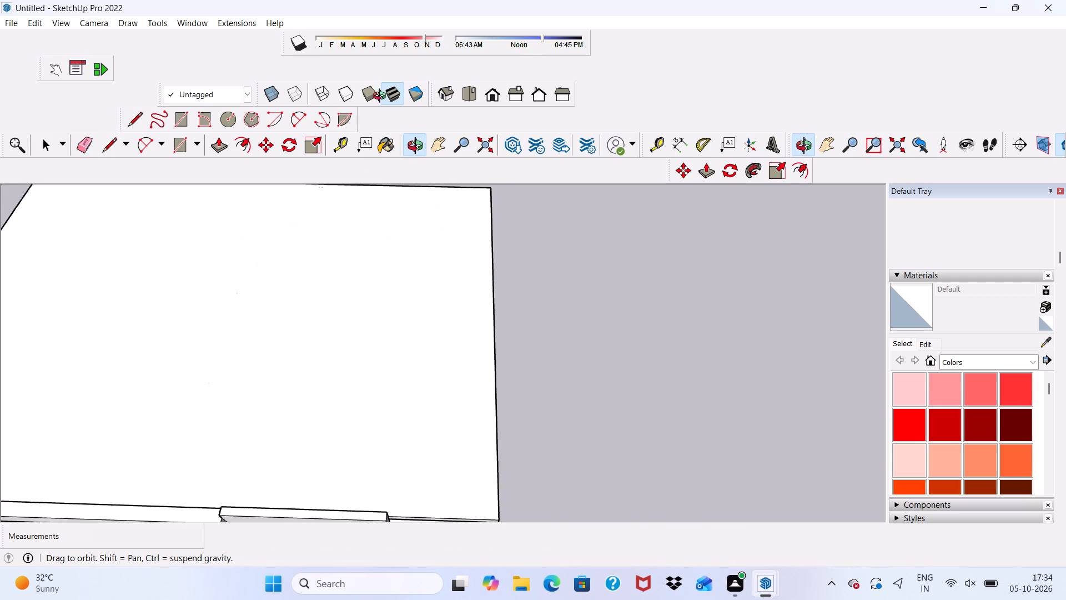
pyautogui.moveTo(382, 97); pyautogui.dragTo(385, 101, button='middle')
pyautogui.scroll(-1, 268, 442)
pyautogui.press('space')
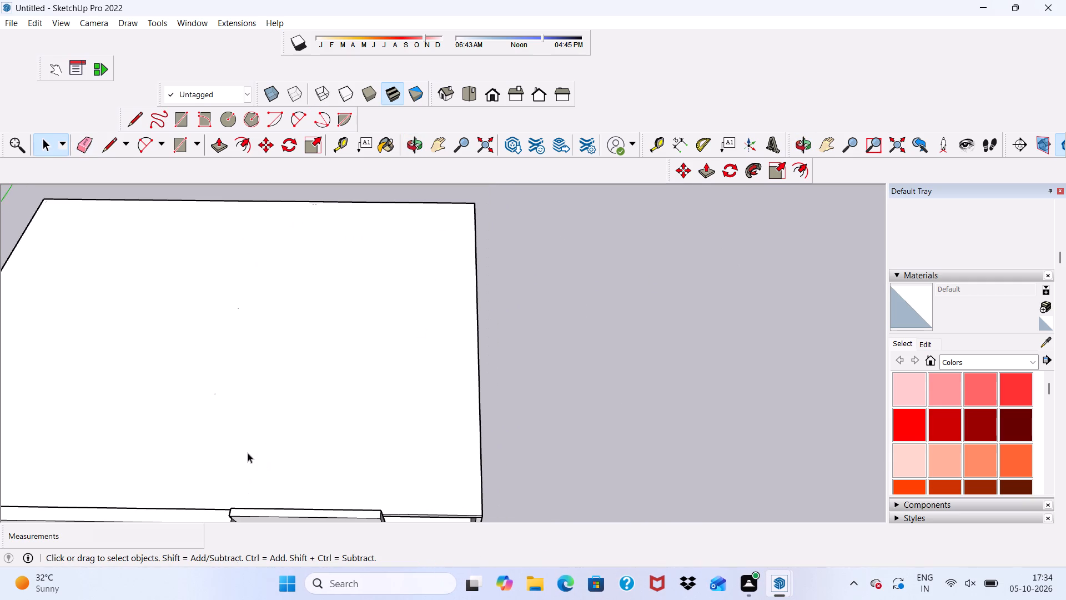
pyautogui.scroll(2, 262, 468)
pyautogui.scroll(-3, 242, 387)
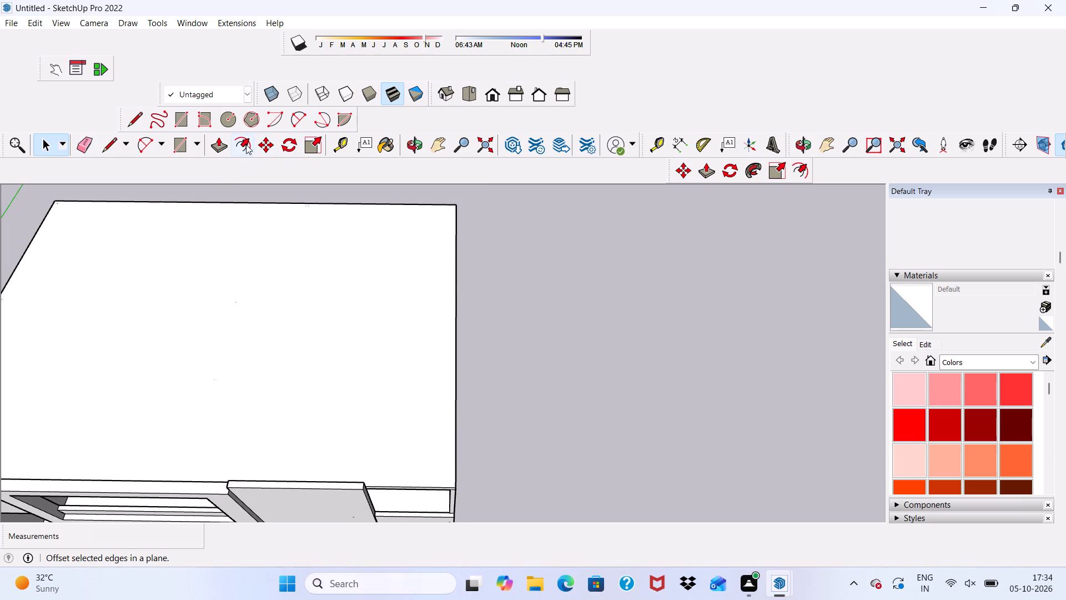
pyautogui.click(245, 144)
pyautogui.scroll(2, 232, 234)
pyautogui.click(232, 234)
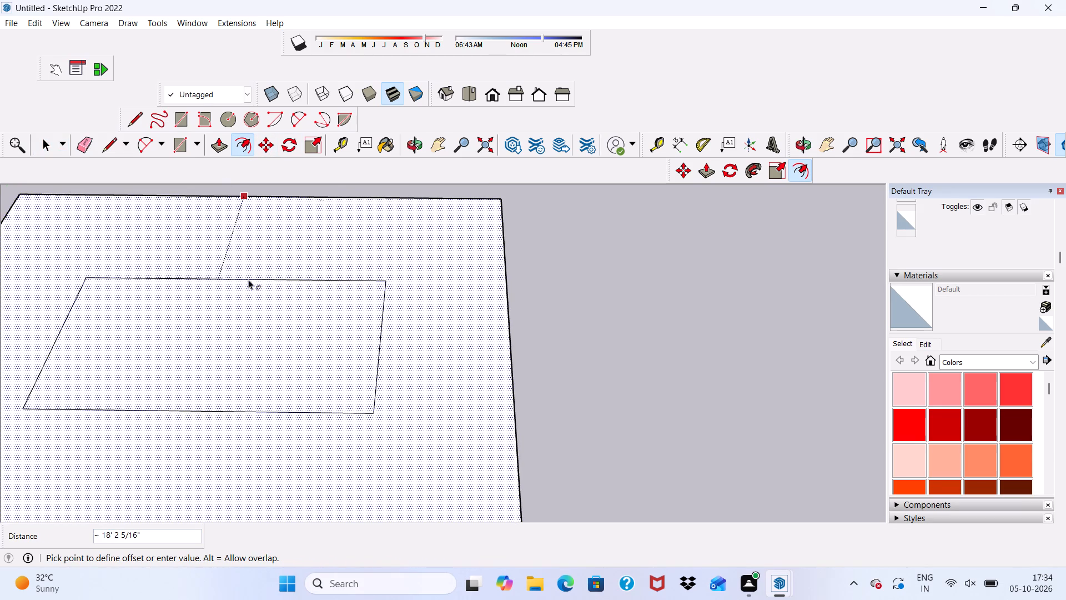
pyautogui.write('9"')
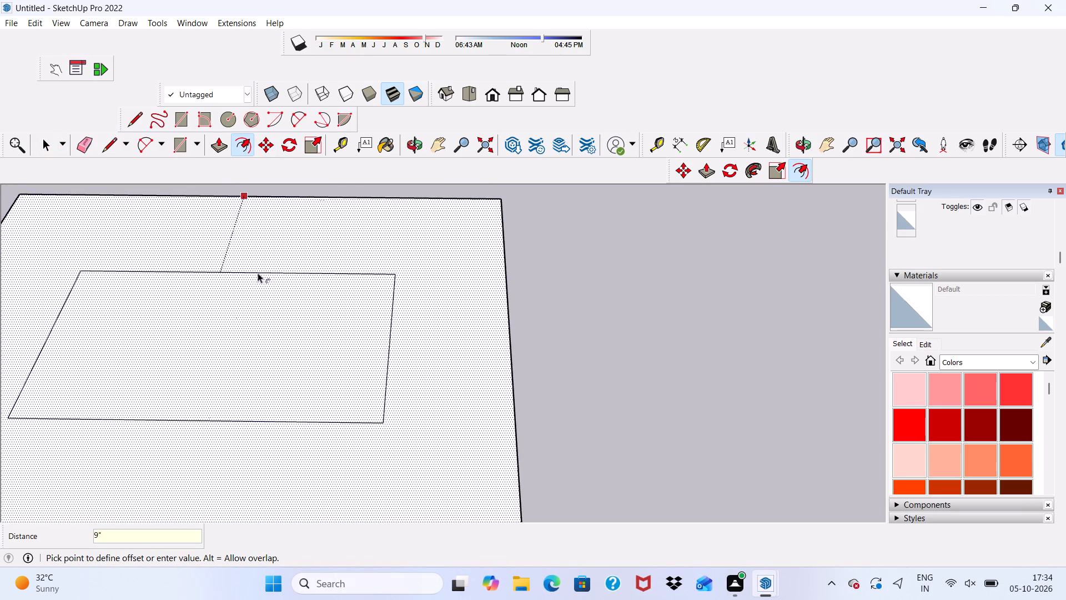
pyautogui.press('Return')
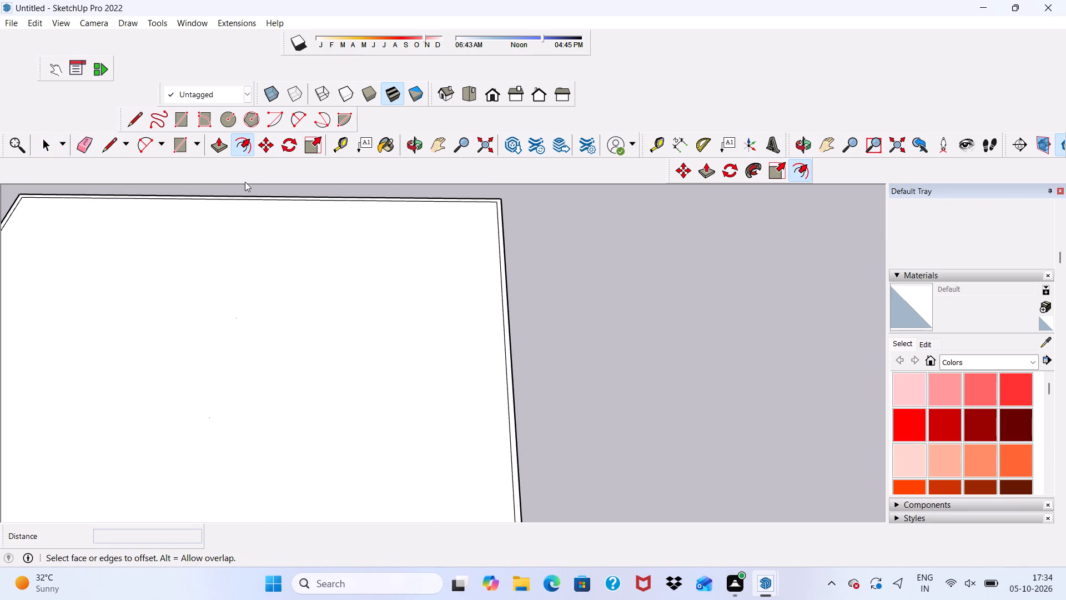
# Push/Pull the narrow border strip around the roof up 3' to form the parapet wall.
pyautogui.click(213, 143)
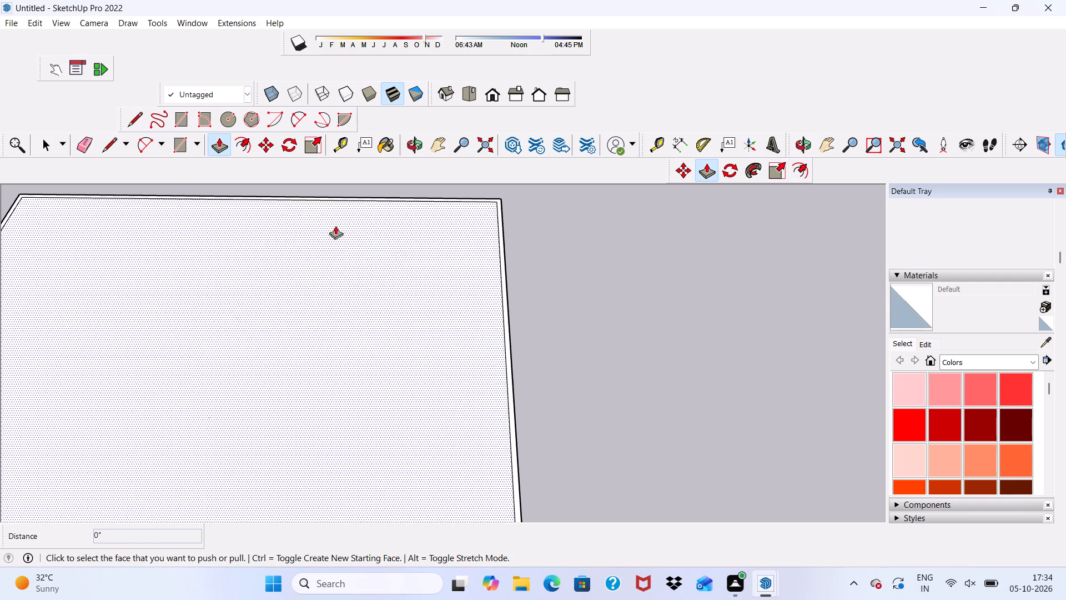
pyautogui.scroll(3, 339, 228)
pyautogui.scroll(4, 530, 267)
pyautogui.click(569, 298)
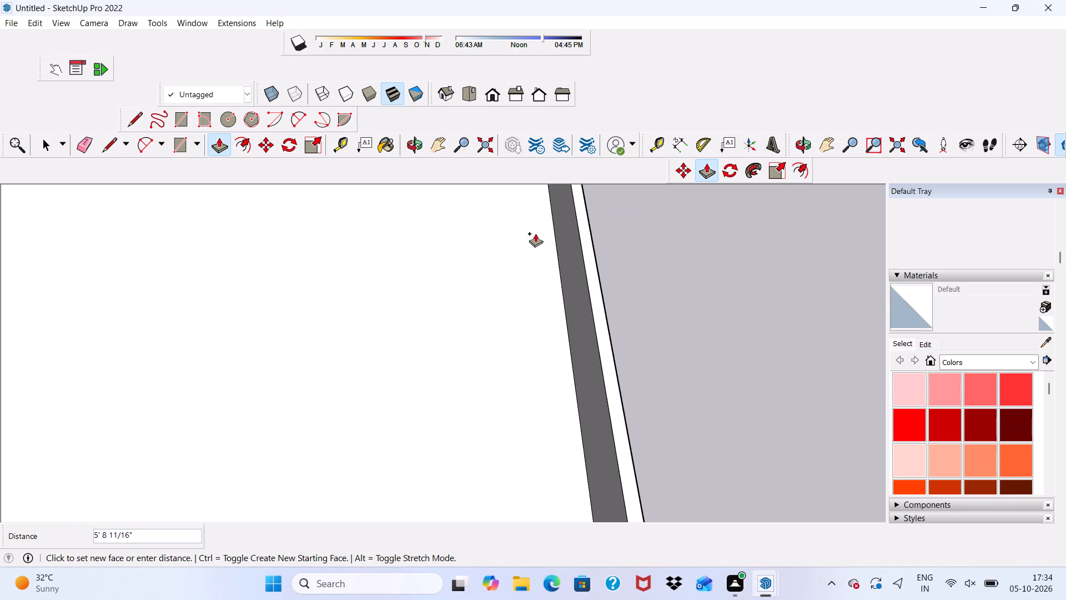
pyautogui.write("3'")
pyautogui.press('Return')
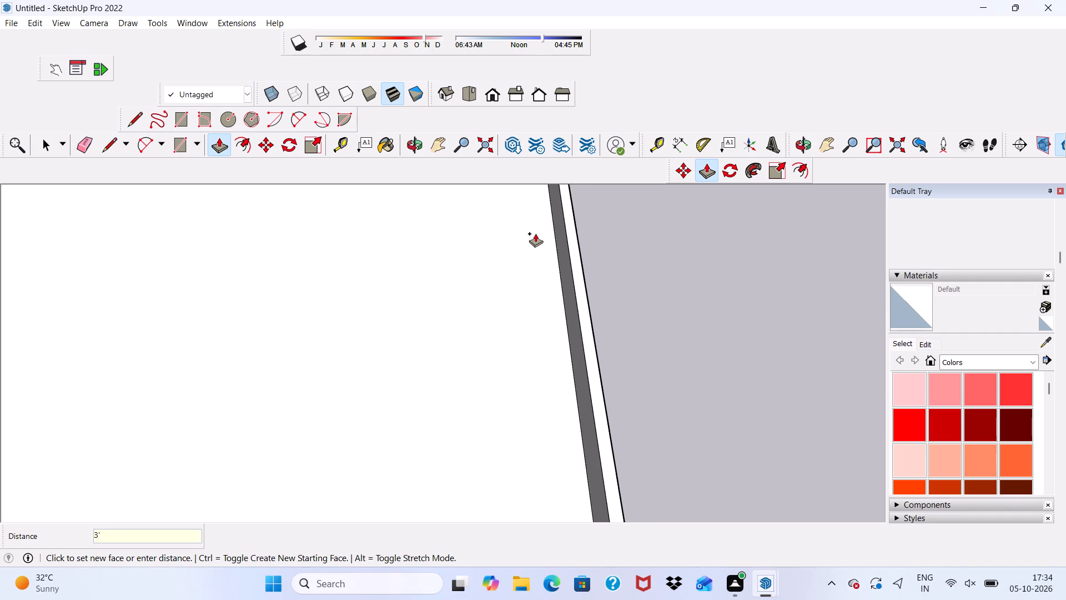
# Erase the two short vertical edges on the front parapet face above the corner of the large opening's frame.
pyautogui.scroll(-15, 538, 235)
pyautogui.moveTo(447, 312); pyautogui.dragTo(495, 104, button='middle')
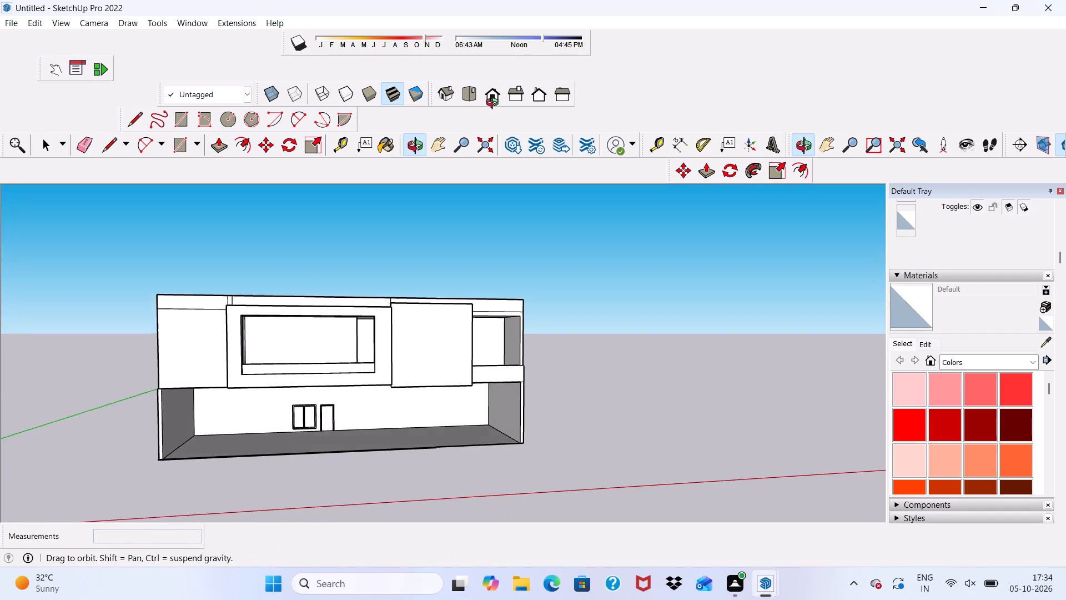
pyautogui.moveTo(495, 104); pyautogui.dragTo(500, 134, button='middle')
pyautogui.scroll(6, 302, 303)
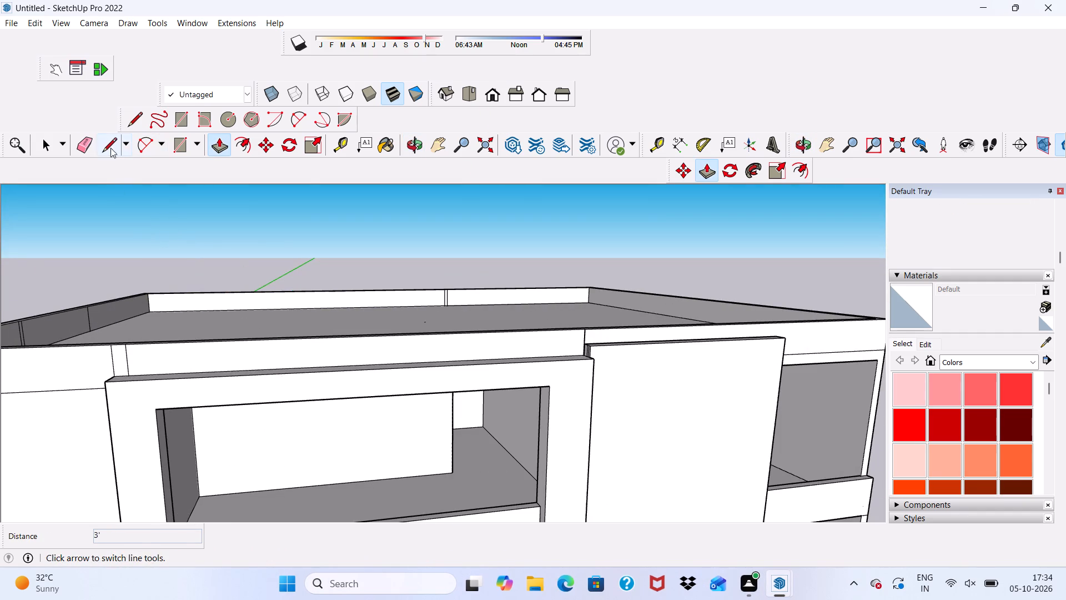
pyautogui.click(80, 145)
pyautogui.scroll(2, 88, 356)
pyautogui.moveTo(116, 367); pyautogui.dragTo(134, 359)
pyautogui.scroll(-5, 118, 357)
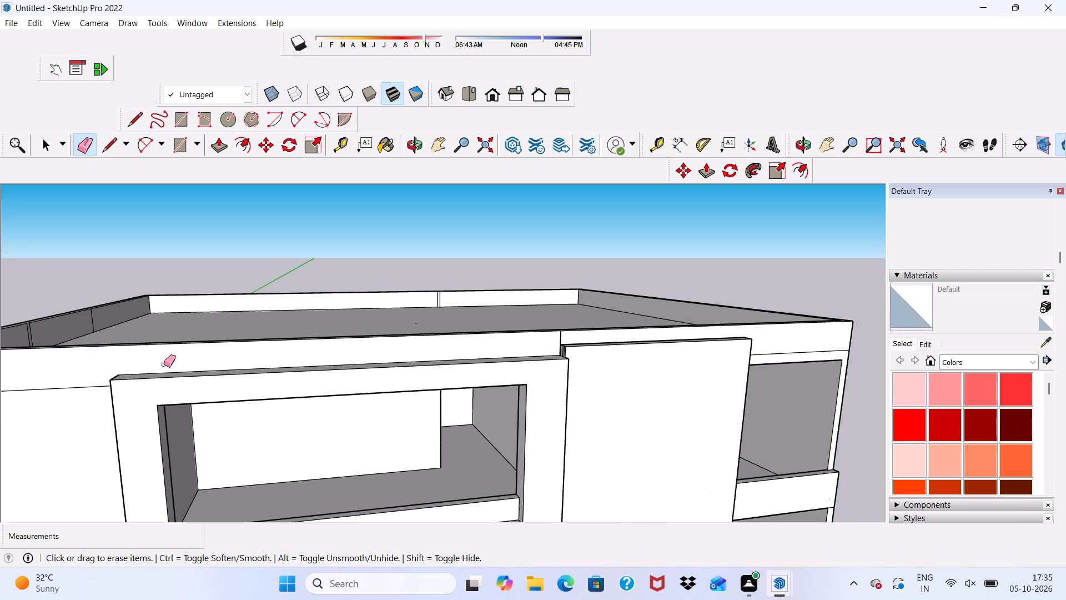
# Examine the front parapet and its junction with the opening's frame and the projecting solid panel from several angles.
pyautogui.scroll(1, 164, 364)
pyautogui.moveTo(164, 365); pyautogui.dragTo(2, 410, button='middle')
pyautogui.scroll(11, 492, 448)
pyautogui.moveTo(400, 293); pyautogui.dragTo(420, 293, button='middle')
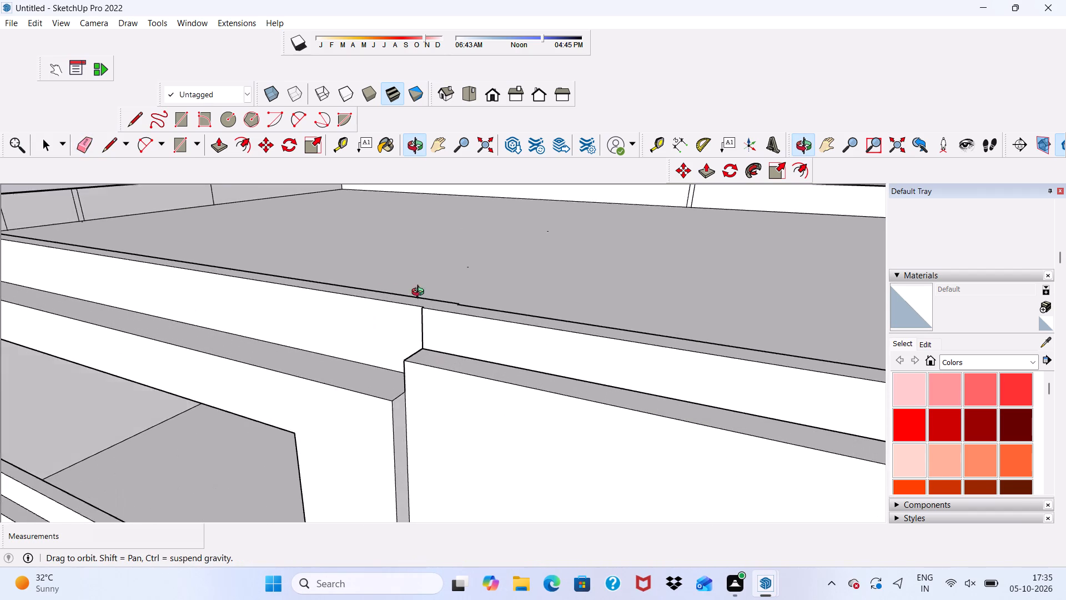
pyautogui.moveTo(420, 293); pyautogui.dragTo(517, 277, button='middle')
pyautogui.scroll(-2, 630, 258)
pyautogui.scroll(20, 673, 266)
pyautogui.scroll(2, 673, 266)
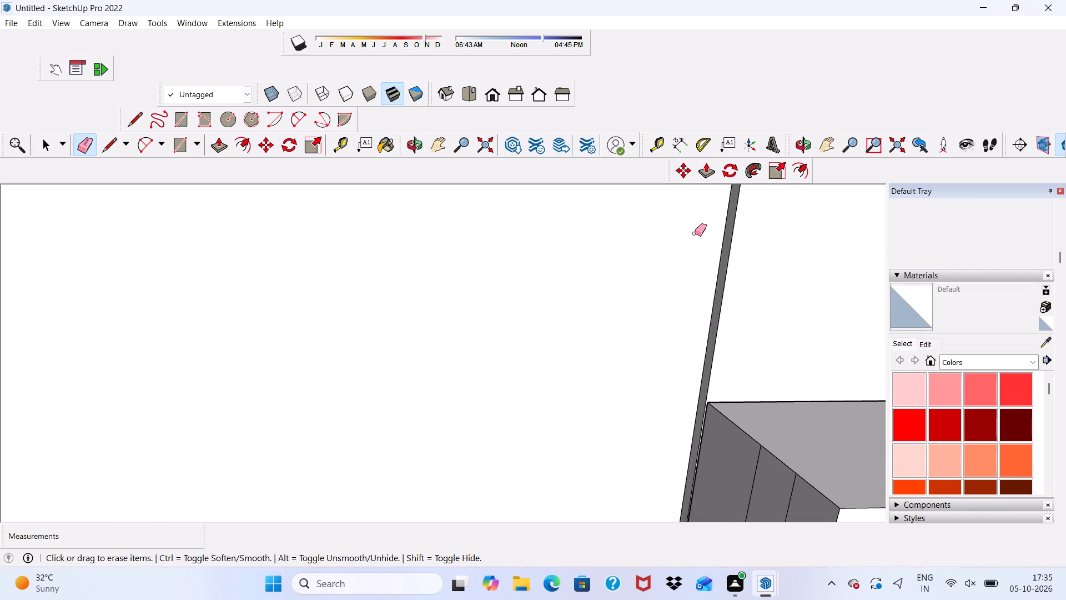
pyautogui.moveTo(703, 237); pyautogui.dragTo(482, 244, button='middle')
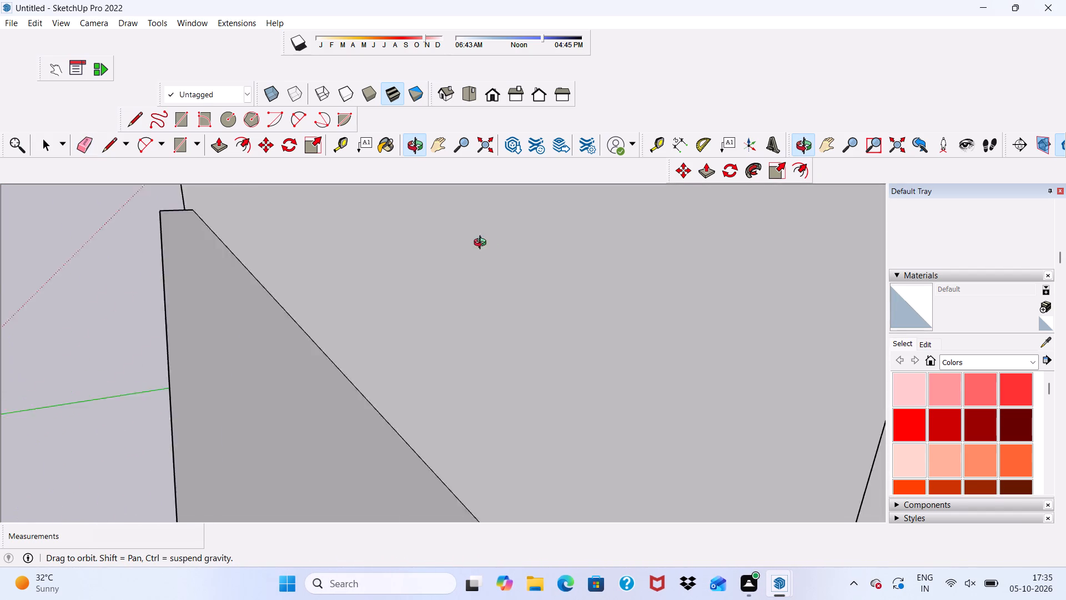
pyautogui.moveTo(482, 244); pyautogui.dragTo(494, 244, button='middle')
pyautogui.scroll(-2, 431, 273)
pyautogui.scroll(1, 418, 289)
pyautogui.scroll(-14, 410, 303)
pyautogui.moveTo(400, 320); pyautogui.dragTo(397, 385, button='middle')
pyautogui.scroll(3, 435, 339)
pyautogui.scroll(-3, 437, 332)
pyautogui.scroll(1, 427, 350)
pyautogui.press('space')
pyautogui.scroll(-4, 430, 346)
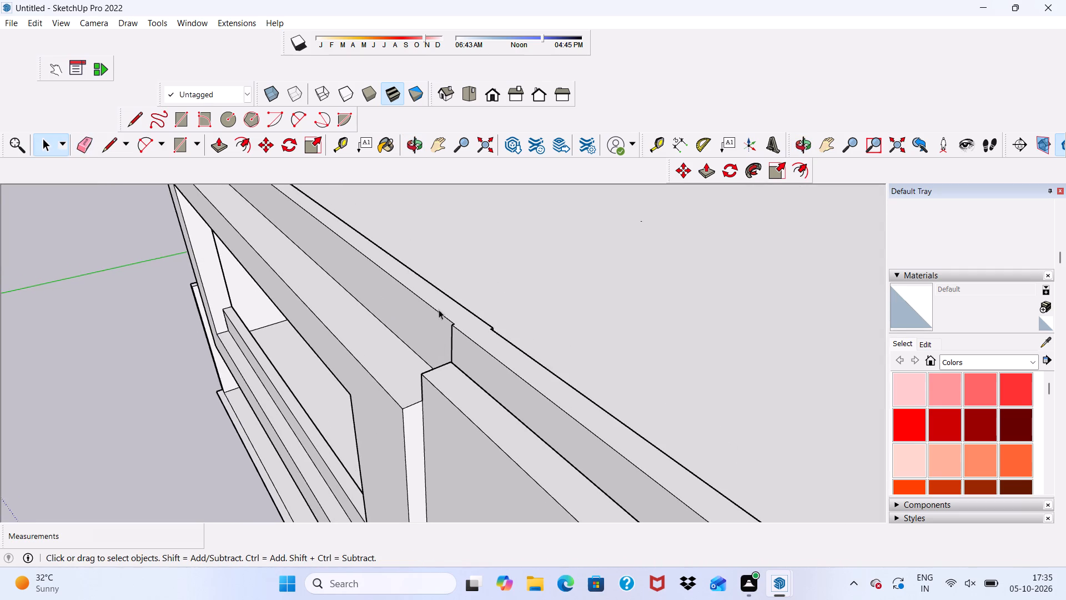
pyautogui.scroll(-2, 439, 309)
pyautogui.moveTo(433, 327); pyautogui.dragTo(549, 311, button='middle')
pyautogui.scroll(-8, 424, 322)
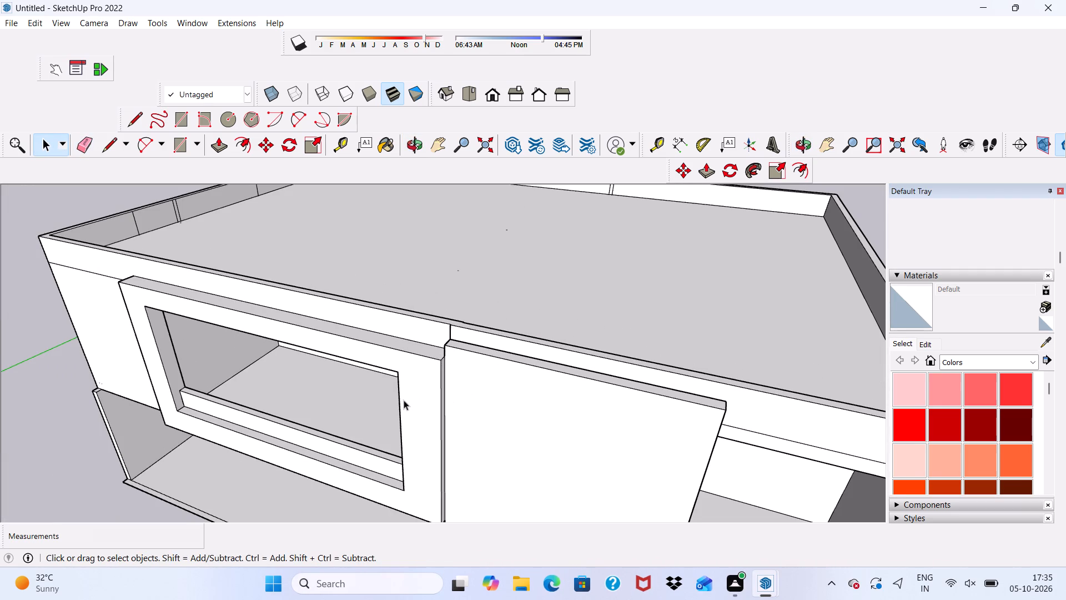
pyautogui.scroll(1, 391, 407)
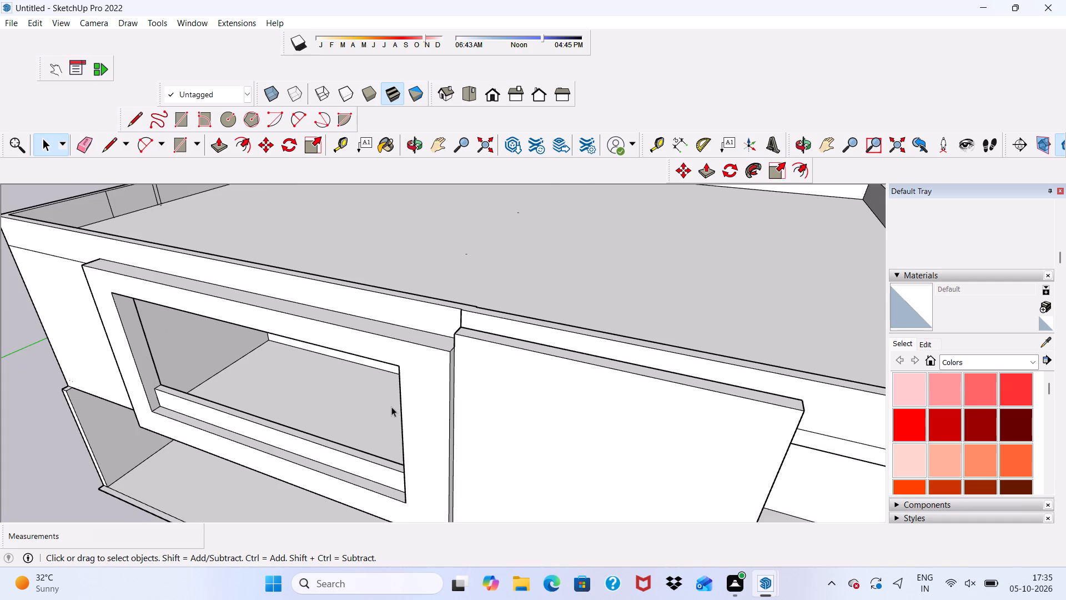
pyautogui.scroll(2, 391, 407)
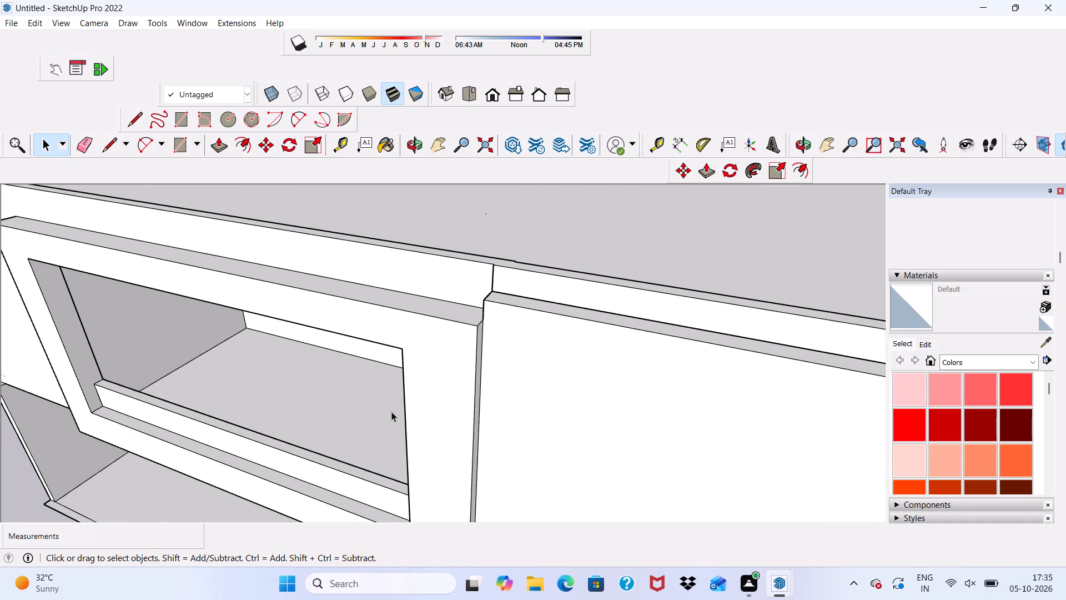
pyautogui.scroll(-5, 424, 389)
pyautogui.moveTo(479, 359); pyautogui.dragTo(534, 282, button='middle')
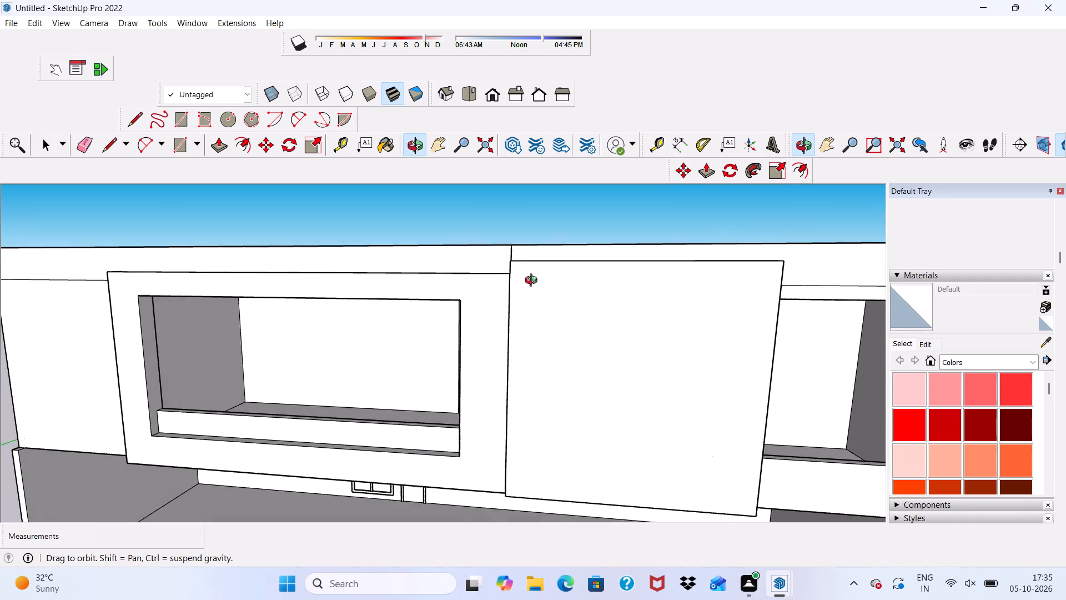
pyautogui.moveTo(534, 282); pyautogui.dragTo(528, 297, button='middle')
pyautogui.scroll(-6, 403, 311)
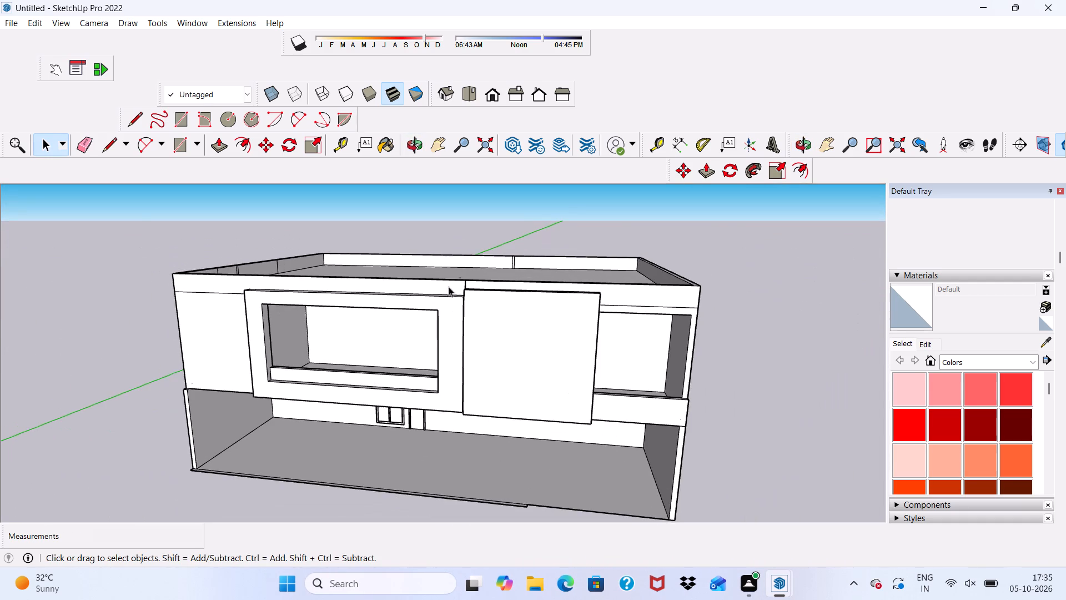
pyautogui.moveTo(449, 287); pyautogui.dragTo(456, 221, button='middle')
pyautogui.middleClick(456, 221)
pyautogui.scroll(5, 456, 221)
pyautogui.scroll(-9, 456, 221)
pyautogui.moveTo(481, 250); pyautogui.dragTo(531, 340, button='middle')
pyautogui.scroll(5, 431, 268)
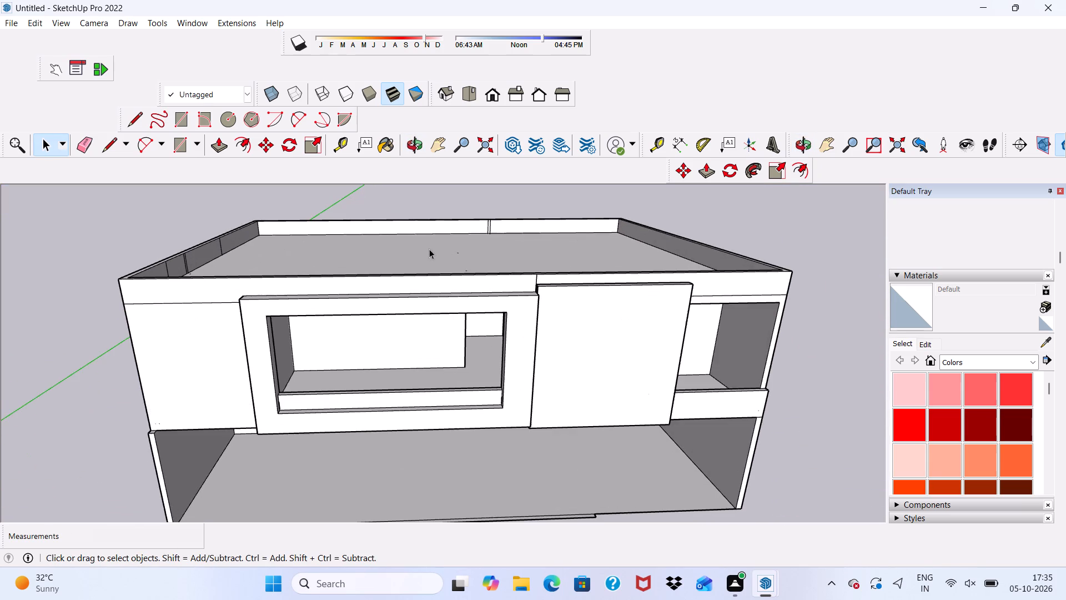
pyautogui.scroll(2, 515, 302)
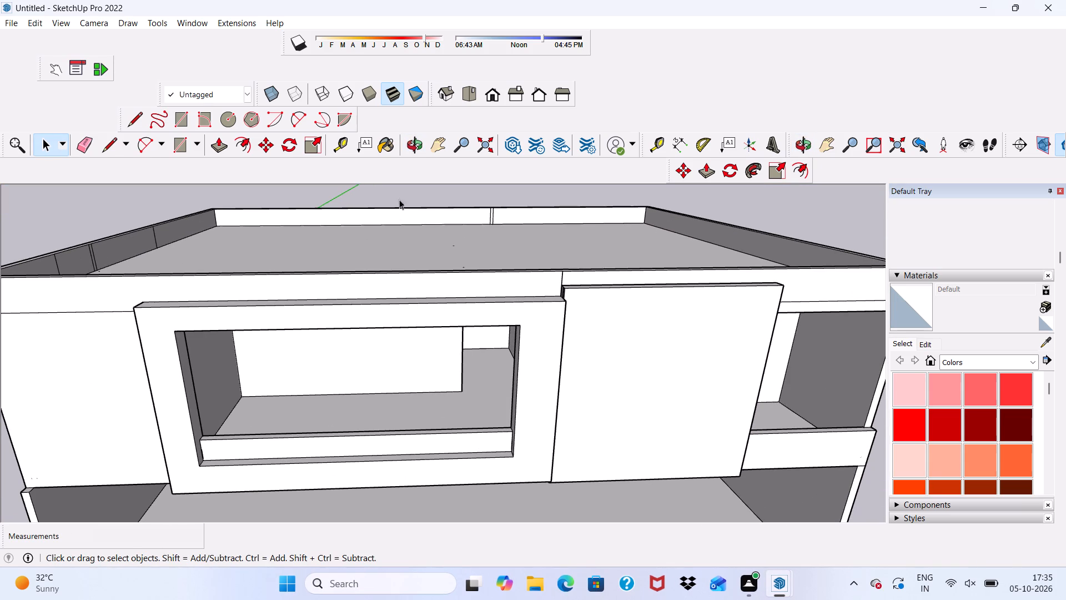
# Draw an upright rectangle about 14' 10" by 7' 9" on the front parapet, rising from the opening frame's upper corner beside the solid panel.
pyautogui.click(180, 125)
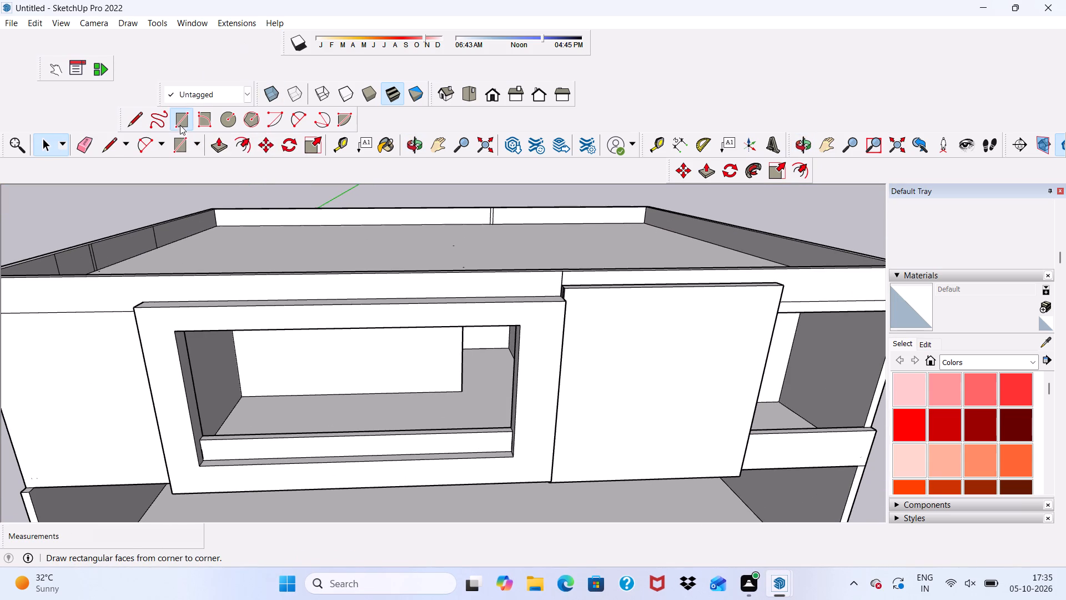
pyautogui.scroll(12, 607, 335)
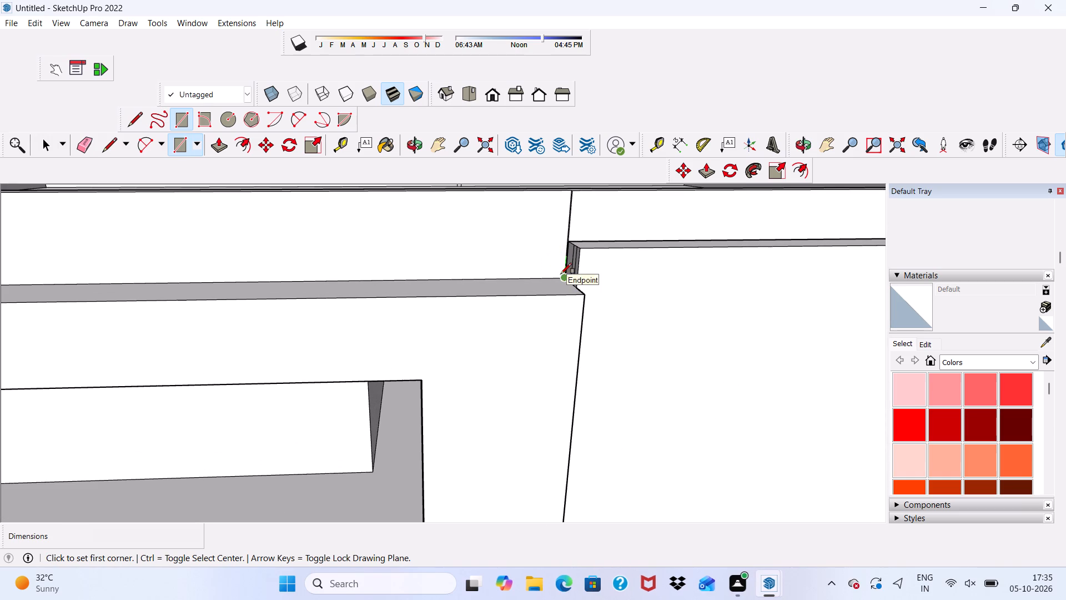
pyautogui.click(563, 280)
pyautogui.scroll(-8, 377, 254)
pyautogui.scroll(1, 296, 242)
pyautogui.scroll(-5, 296, 242)
pyautogui.scroll(1, 326, 198)
pyautogui.scroll(-1, 328, 197)
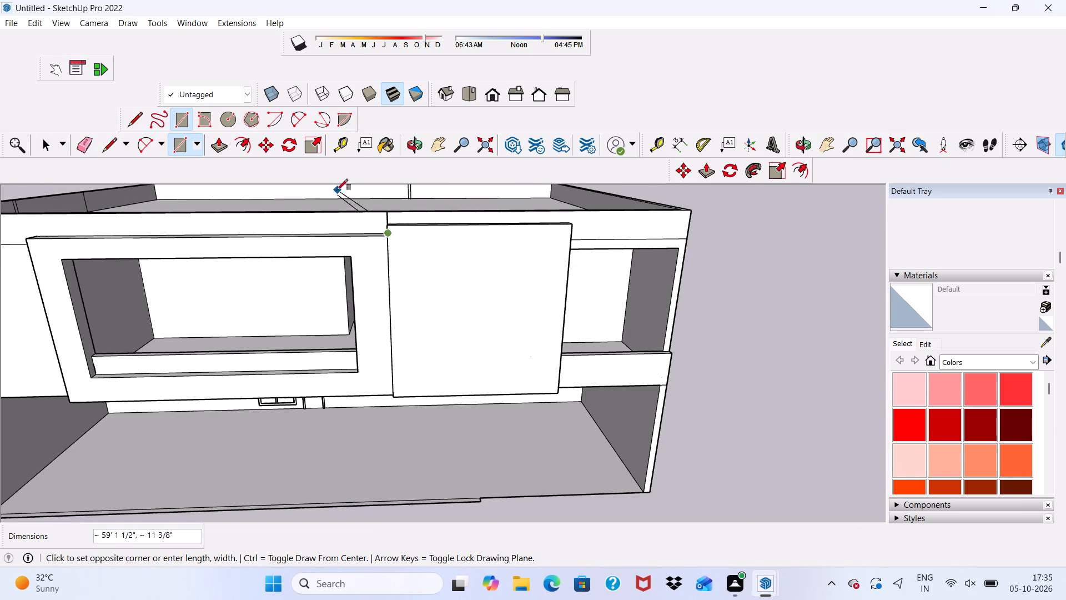
pyautogui.scroll(-3, 331, 187)
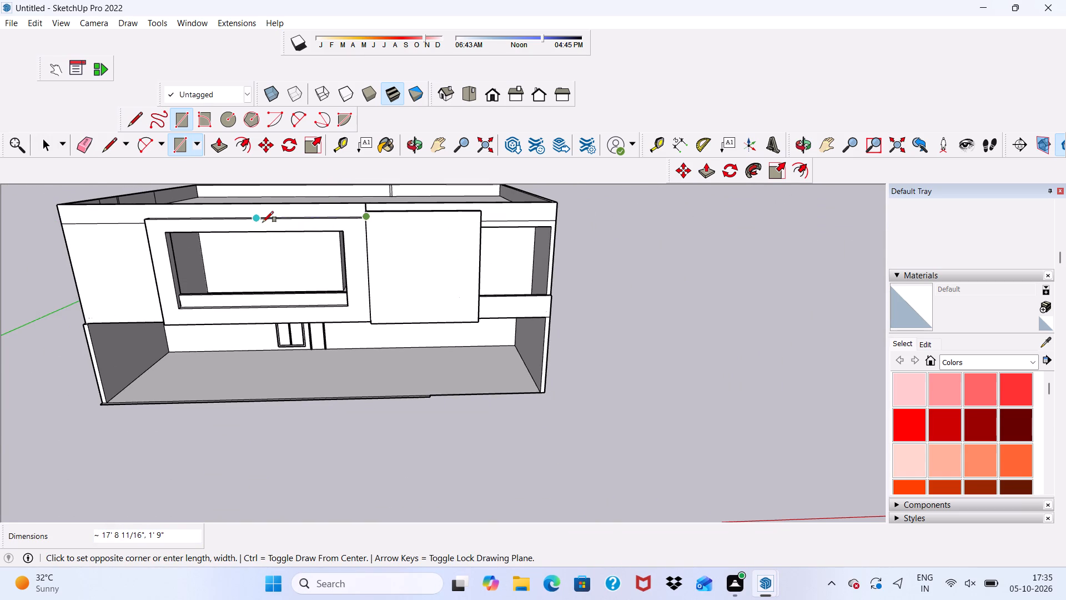
pyautogui.scroll(-9, 262, 219)
pyautogui.scroll(4, 277, 189)
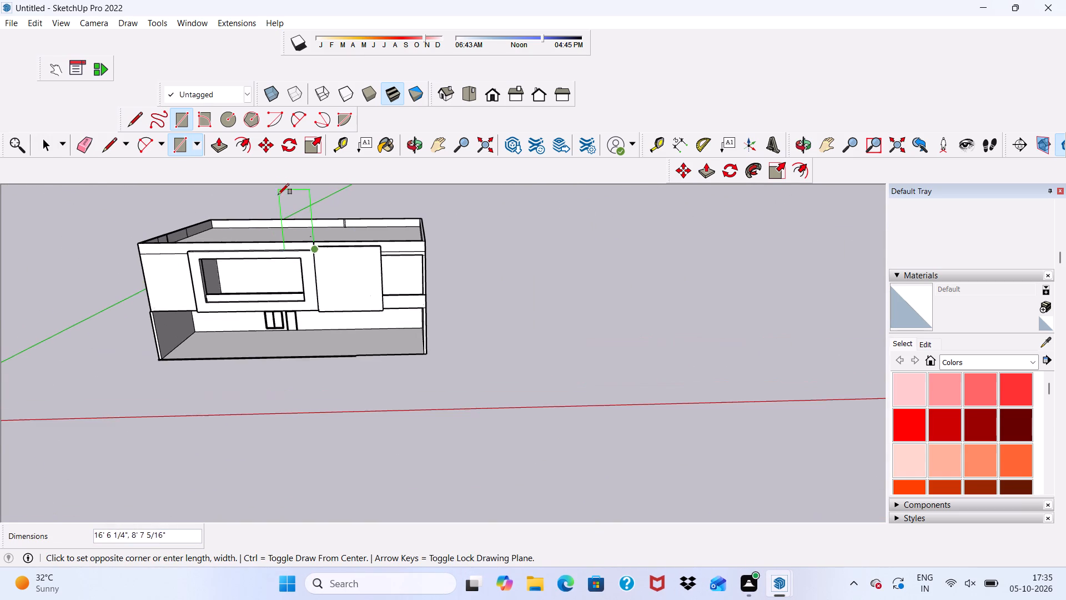
pyautogui.scroll(4, 276, 202)
pyautogui.scroll(-1, 283, 219)
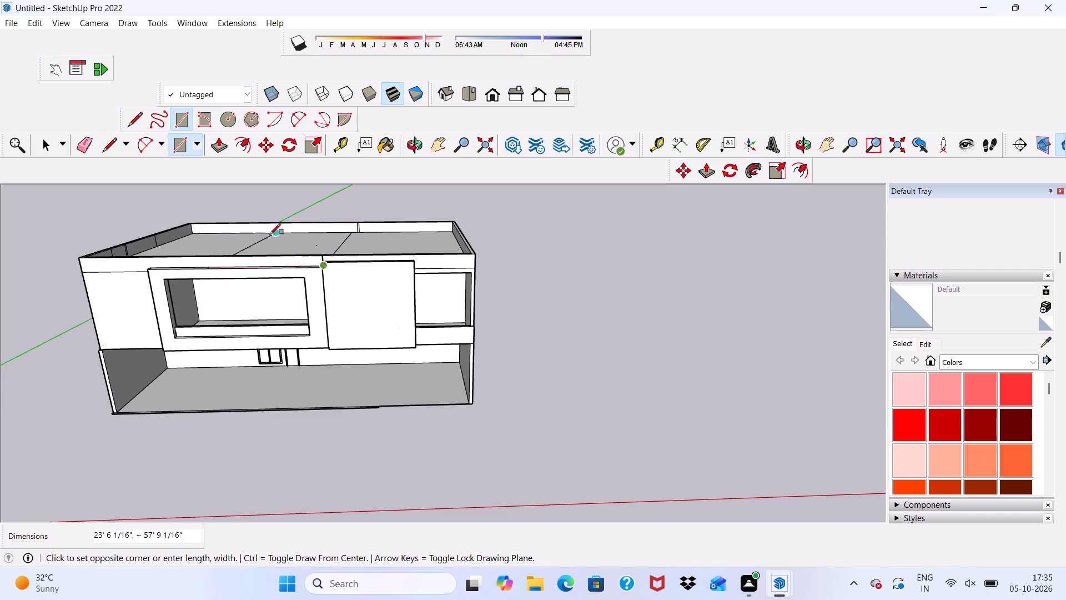
pyautogui.scroll(-7, 276, 239)
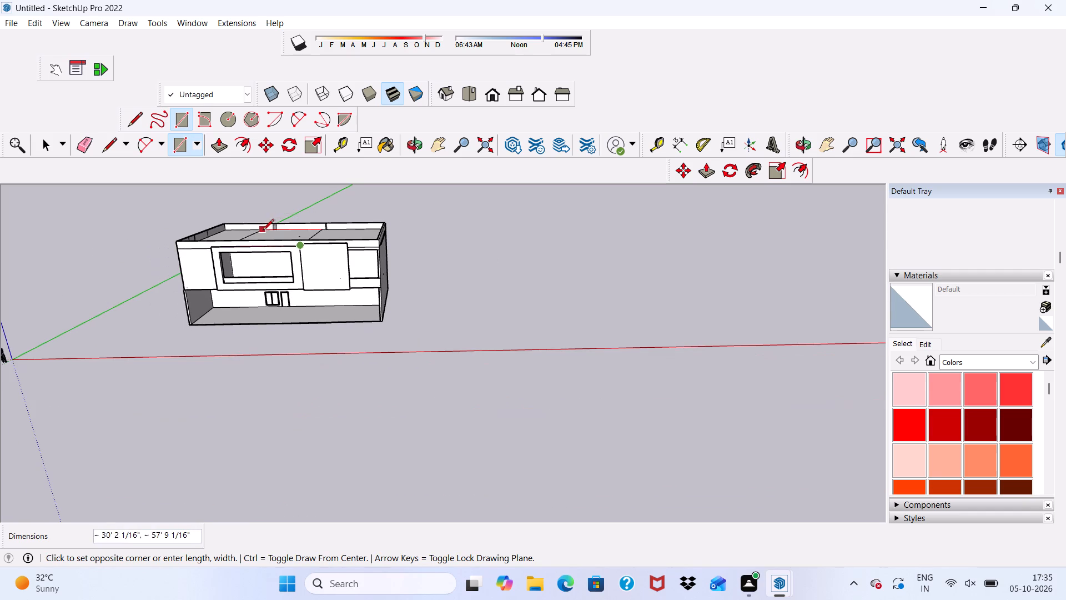
pyautogui.scroll(5, 264, 230)
pyautogui.scroll(-1, 264, 219)
pyautogui.scroll(3, 279, 231)
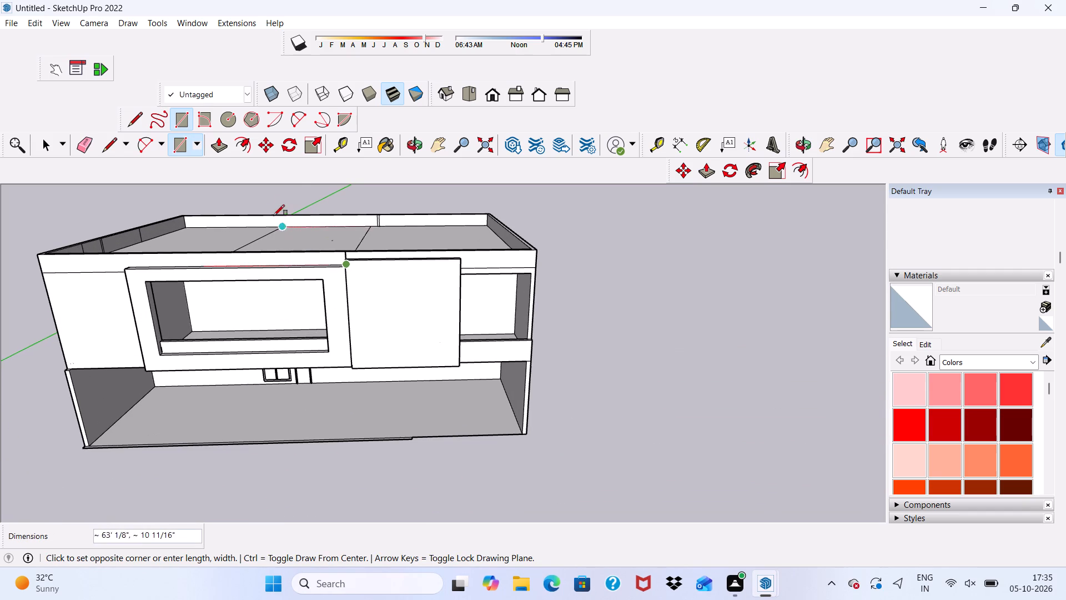
pyautogui.scroll(-1, 276, 223)
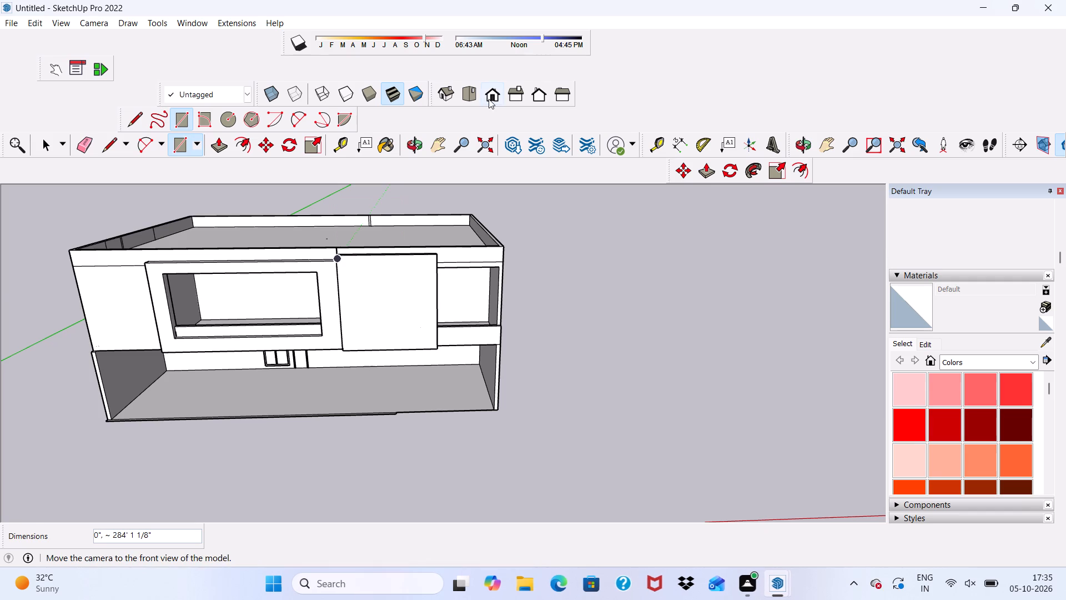
pyautogui.click(489, 99)
pyautogui.scroll(-5, 480, 138)
pyautogui.scroll(4, 444, 258)
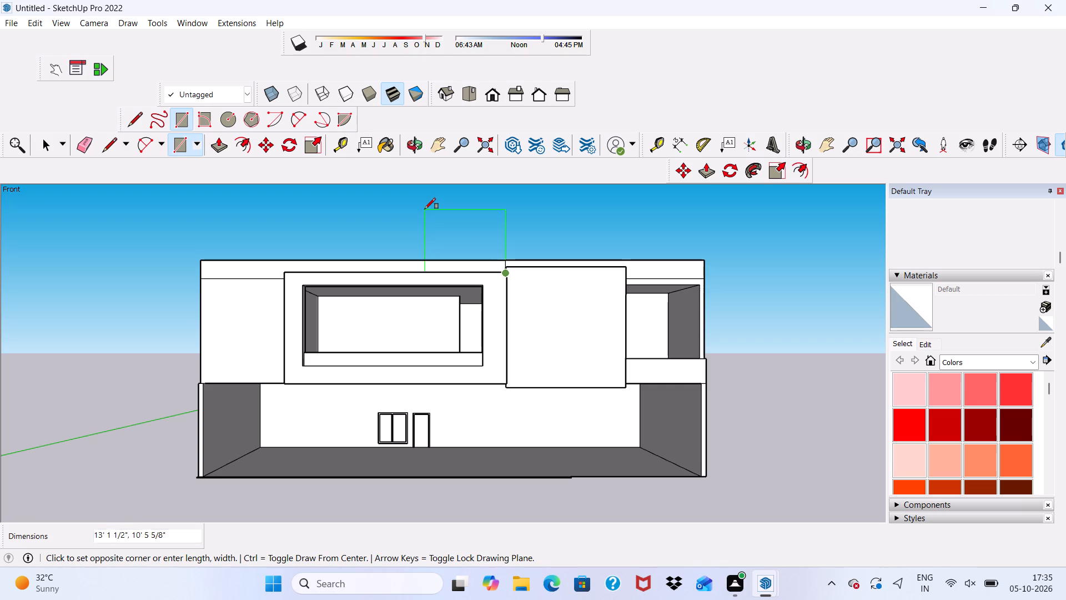
pyautogui.click(414, 226)
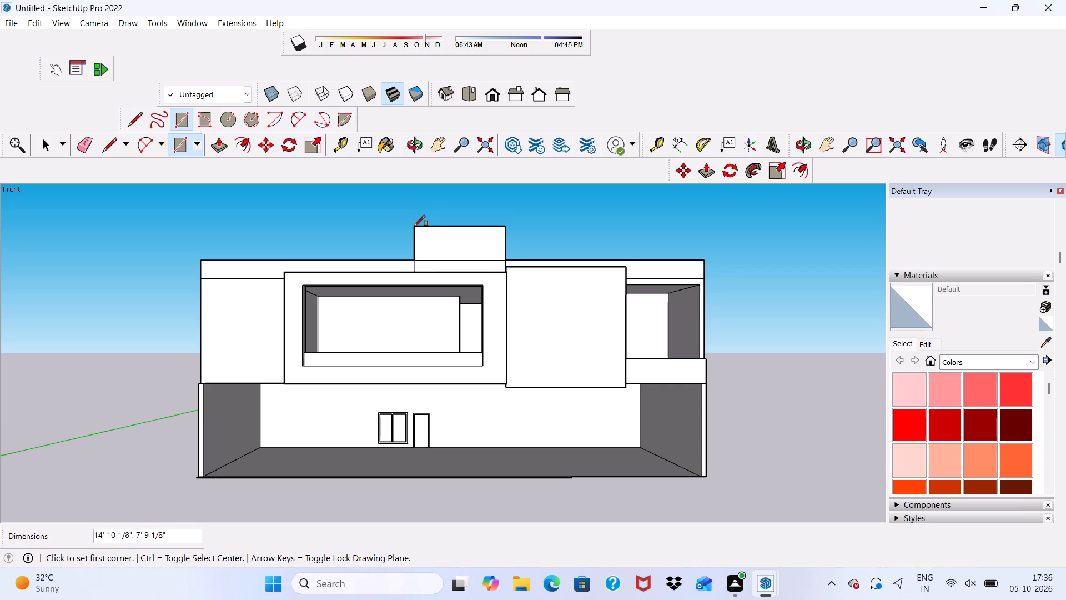
pyautogui.scroll(-1, 425, 200)
pyautogui.scroll(3, 424, 213)
pyautogui.press('space')
# Draw two closely spaced parallel slanted lines, about 8' 9" and 8' long, from the rectangle's lower-left corner area to its top edge.
pyautogui.scroll(7, 424, 213)
pyautogui.scroll(-1, 425, 248)
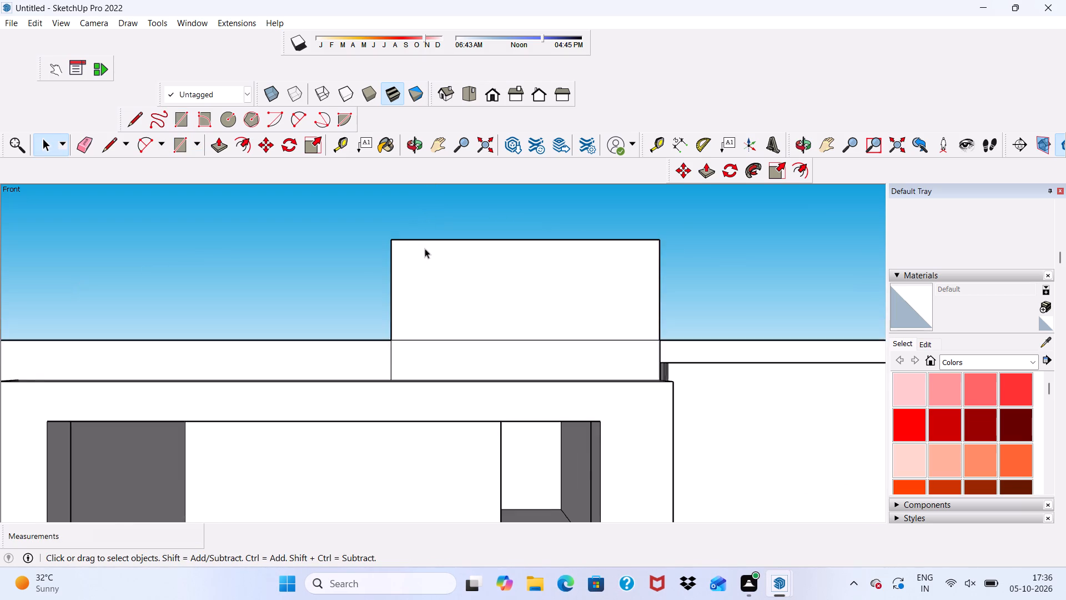
pyautogui.moveTo(425, 248); pyautogui.dragTo(369, 283, button='middle')
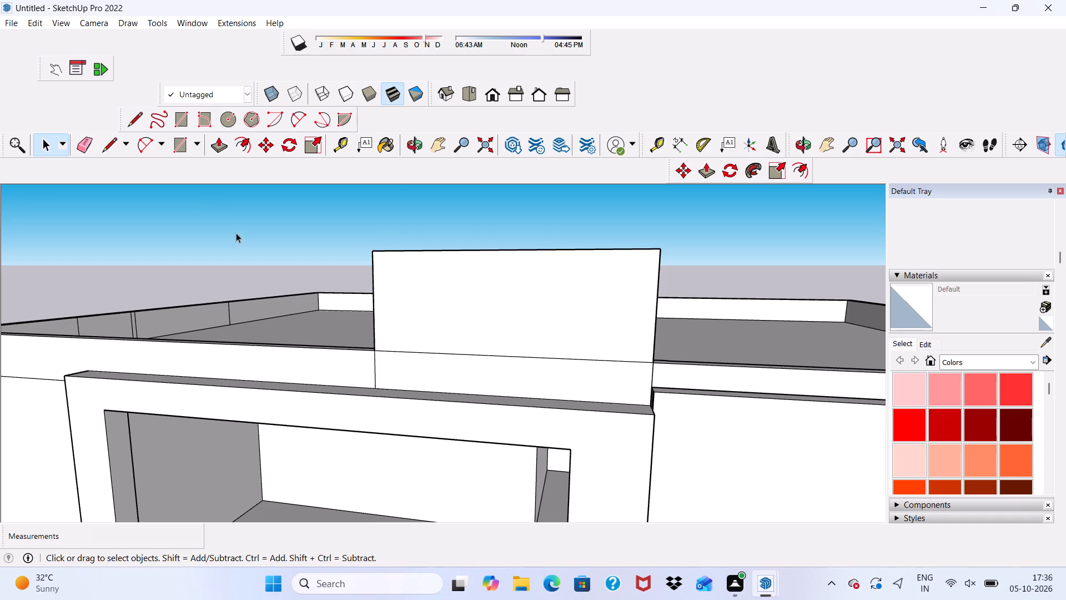
pyautogui.scroll(3, 371, 252)
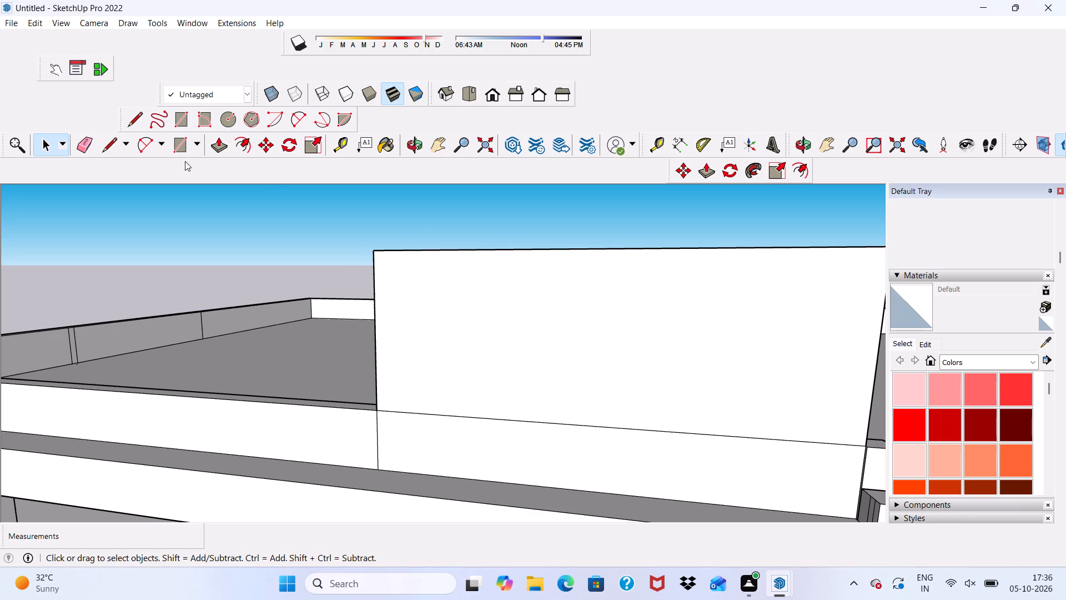
pyautogui.click(140, 119)
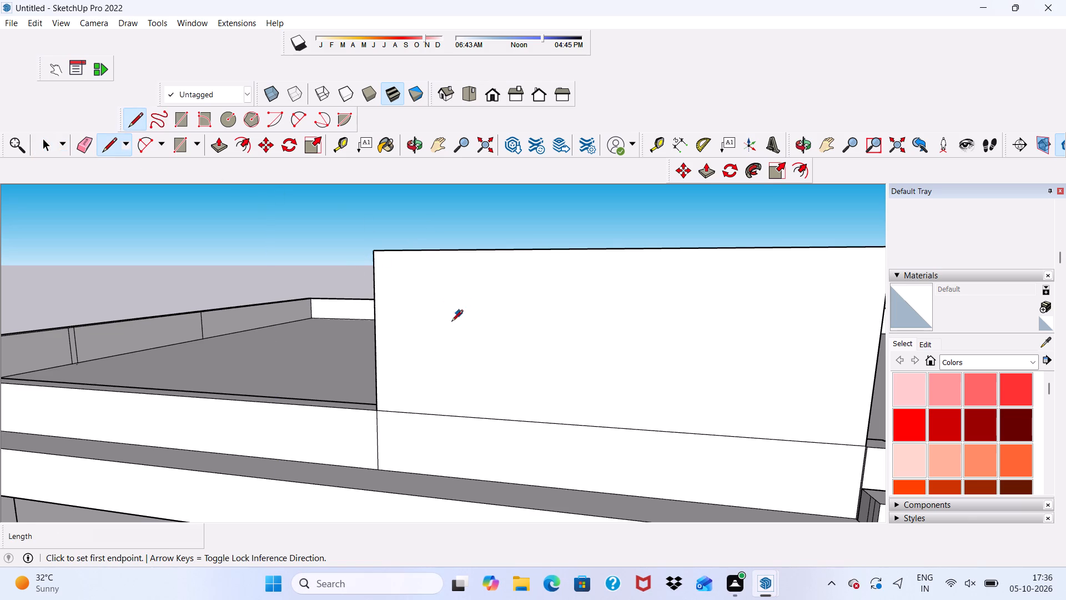
pyautogui.scroll(2, 379, 468)
pyautogui.click(379, 468)
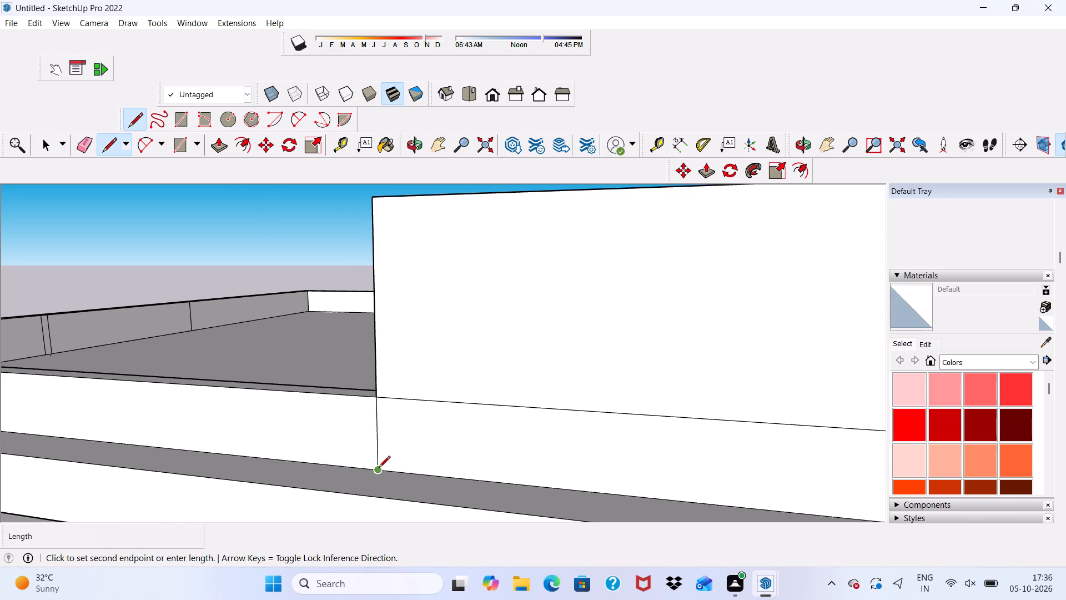
pyautogui.scroll(-3, 438, 397)
pyautogui.click(505, 243)
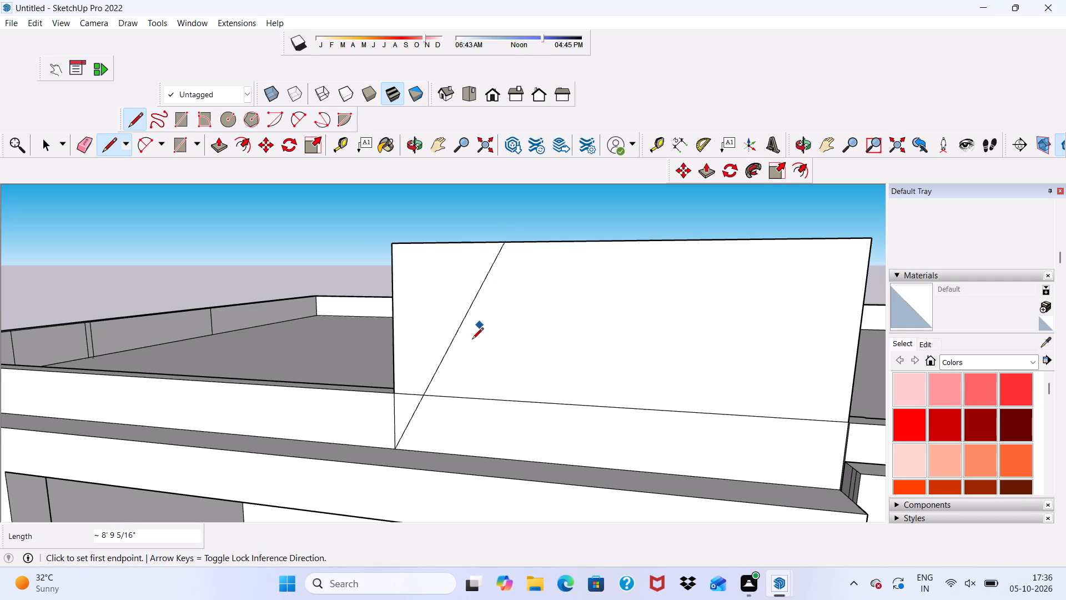
pyautogui.scroll(3, 454, 366)
pyautogui.click(376, 452)
pyautogui.scroll(-2, 404, 350)
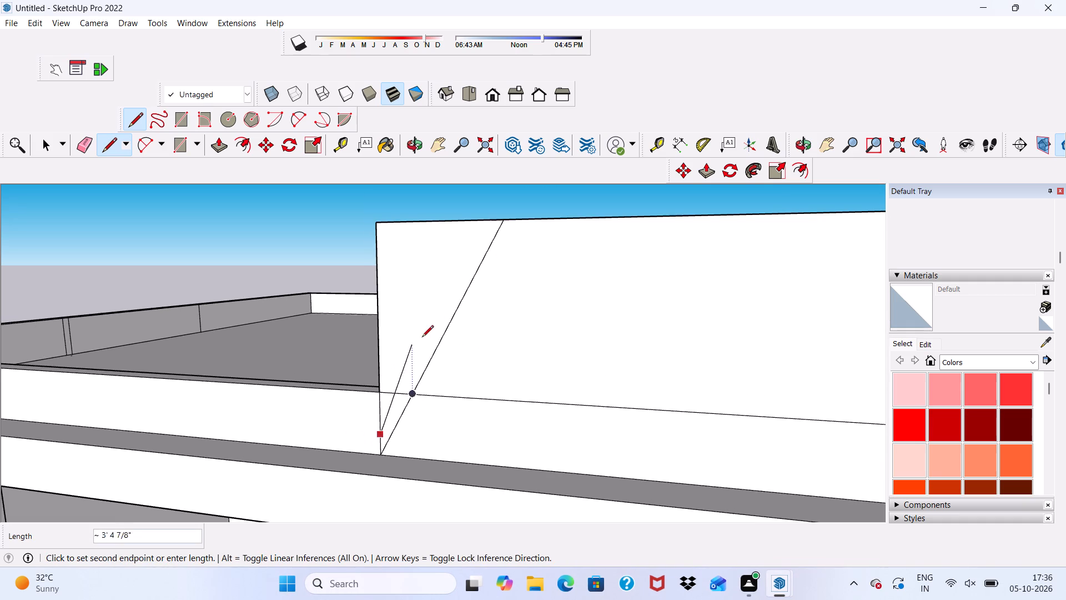
pyautogui.click(496, 220)
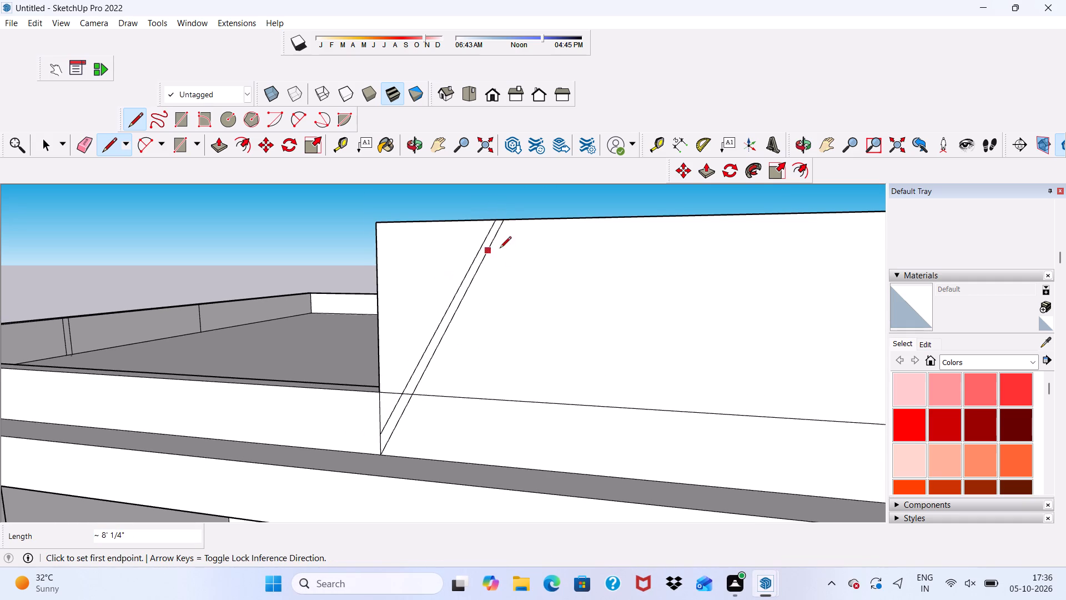
pyautogui.scroll(2, 522, 222)
pyautogui.press('space')
# Erase the rectangle's top and side edges outside the slanted lines, plus the leftover vertical edge above them on the parapet face.
pyautogui.moveTo(486, 221); pyautogui.dragTo(409, 273, button='middle')
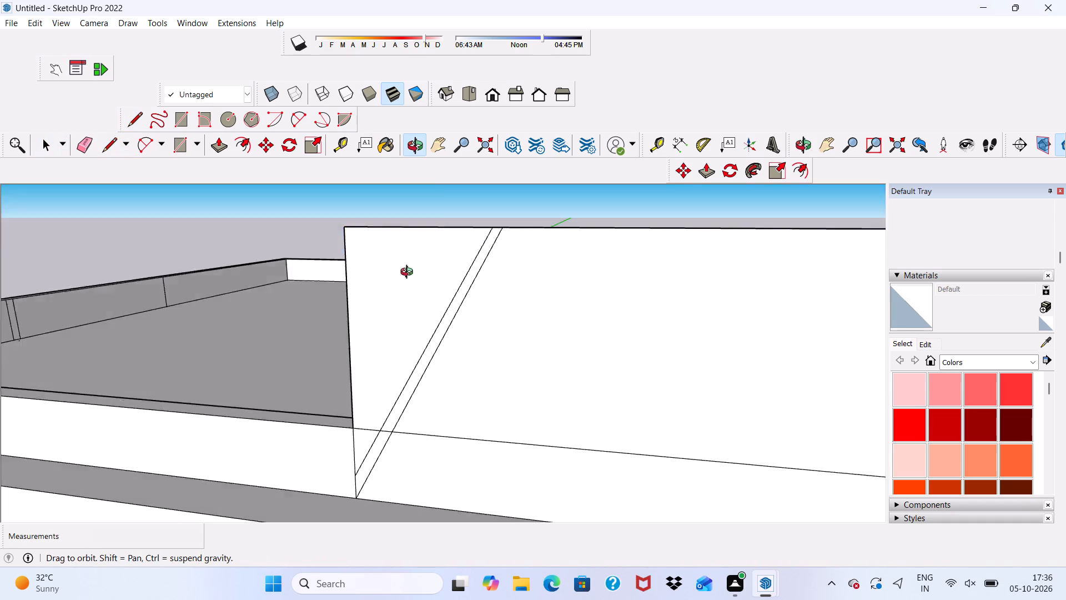
pyautogui.moveTo(409, 273); pyautogui.dragTo(509, 244, button='middle')
pyautogui.scroll(-10, 496, 251)
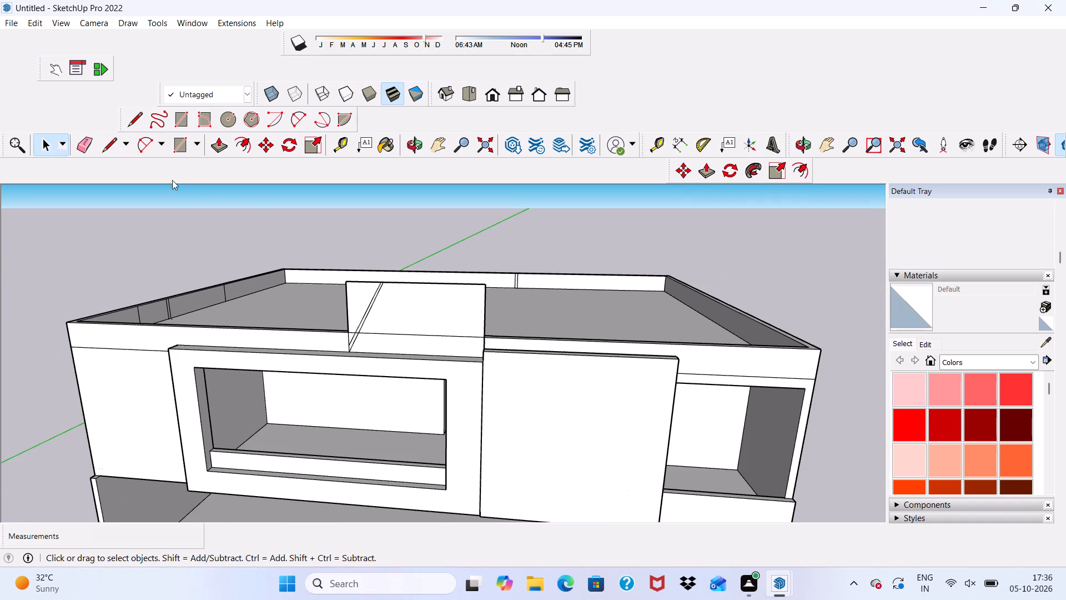
pyautogui.click(84, 141)
pyautogui.scroll(4, 265, 268)
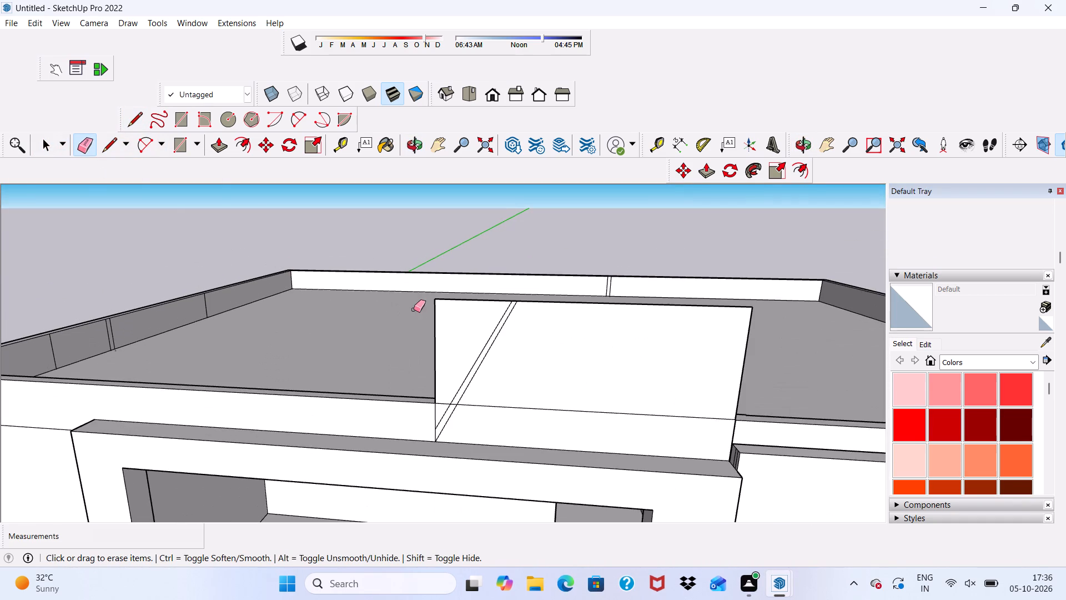
pyautogui.moveTo(445, 298); pyautogui.dragTo(443, 303)
pyautogui.moveTo(435, 315); pyautogui.dragTo(431, 324)
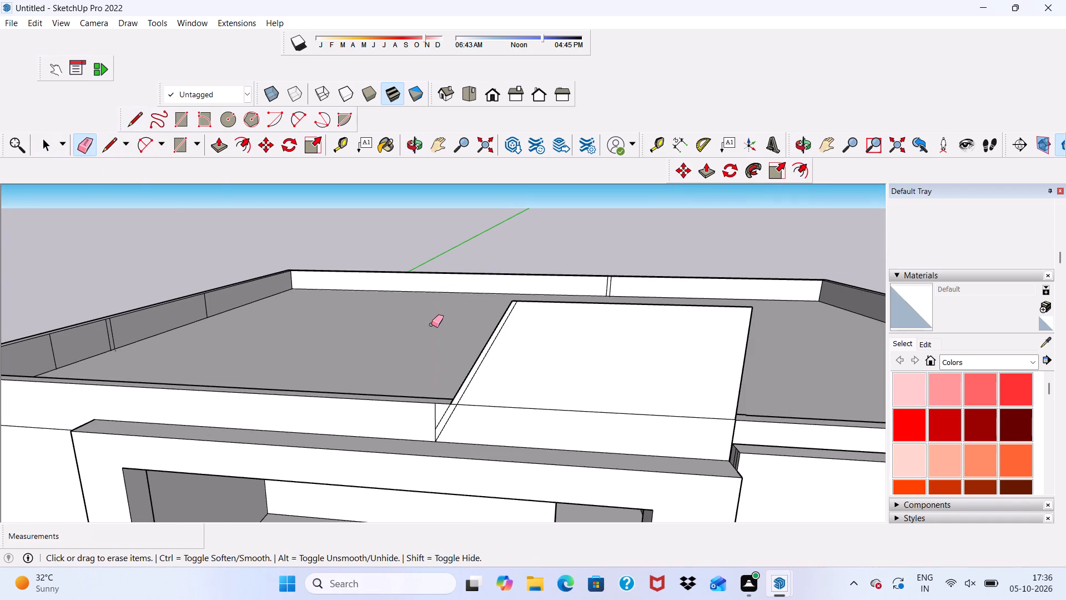
pyautogui.scroll(10, 433, 442)
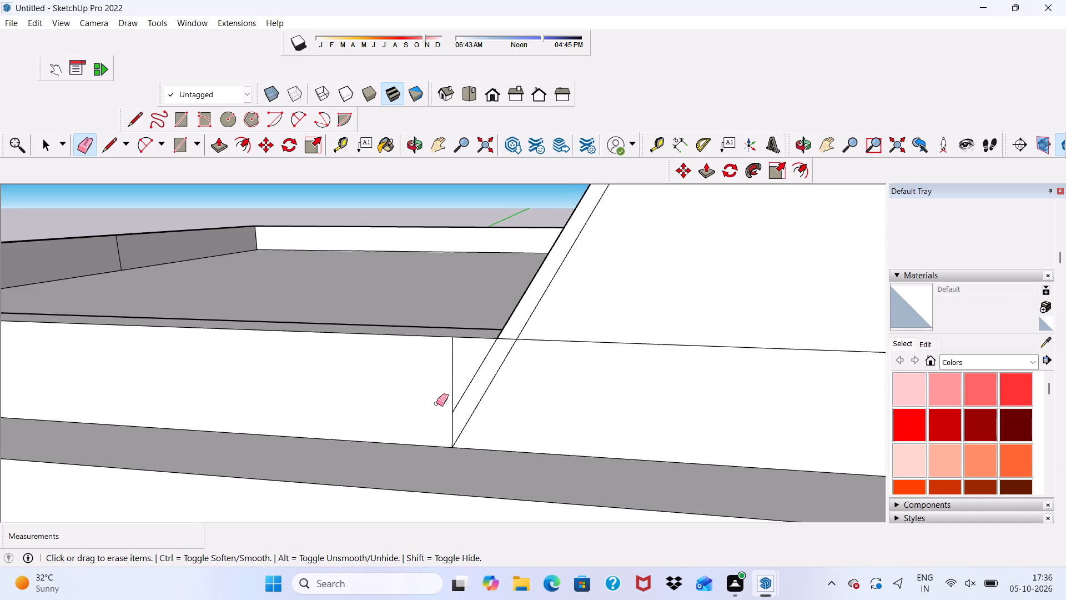
pyautogui.click(454, 366)
pyautogui.scroll(-8, 423, 380)
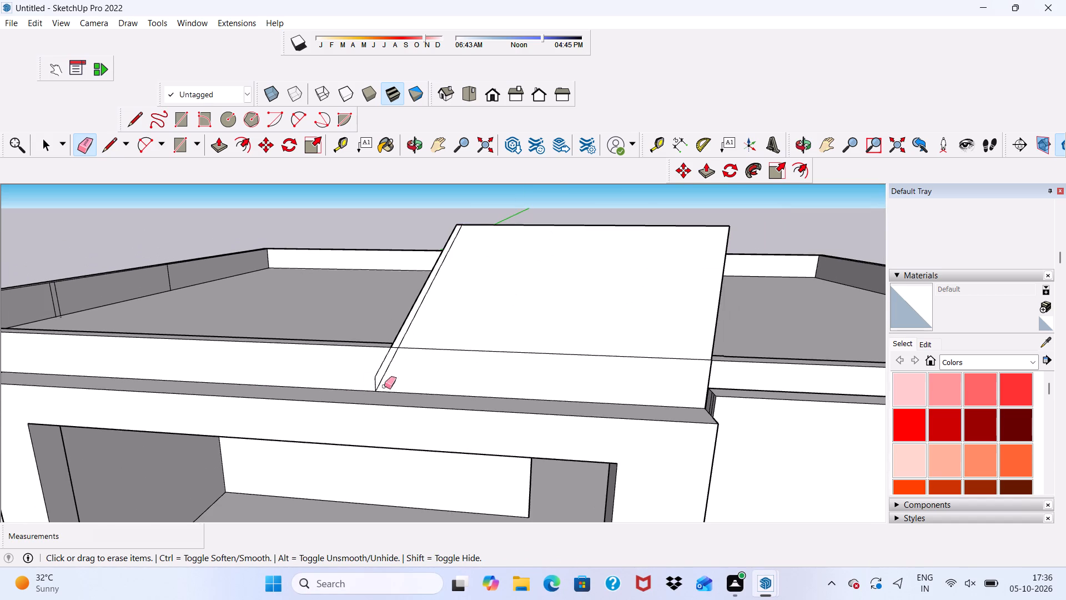
pyautogui.press('space')
# Draw a line just below the sloped panel's top edge, parallel to it, from the vertical side to the inner slanted line.
pyautogui.moveTo(311, 287); pyautogui.dragTo(356, 370, button='middle')
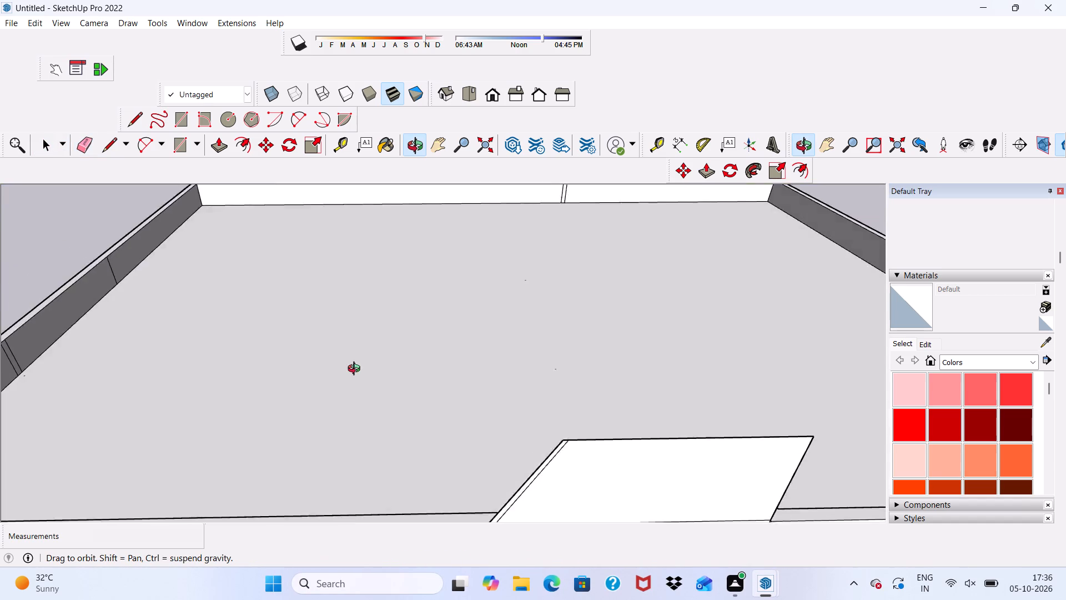
pyautogui.moveTo(356, 370); pyautogui.dragTo(323, 261, button='middle')
pyautogui.scroll(-5, 464, 271)
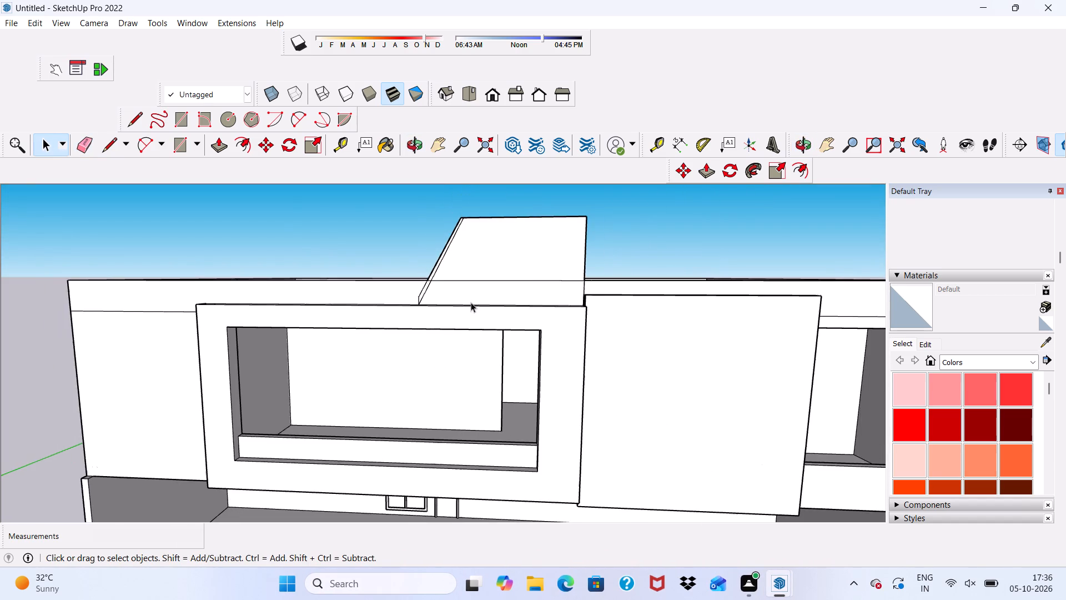
pyautogui.scroll(-1, 471, 302)
pyautogui.scroll(7, 521, 213)
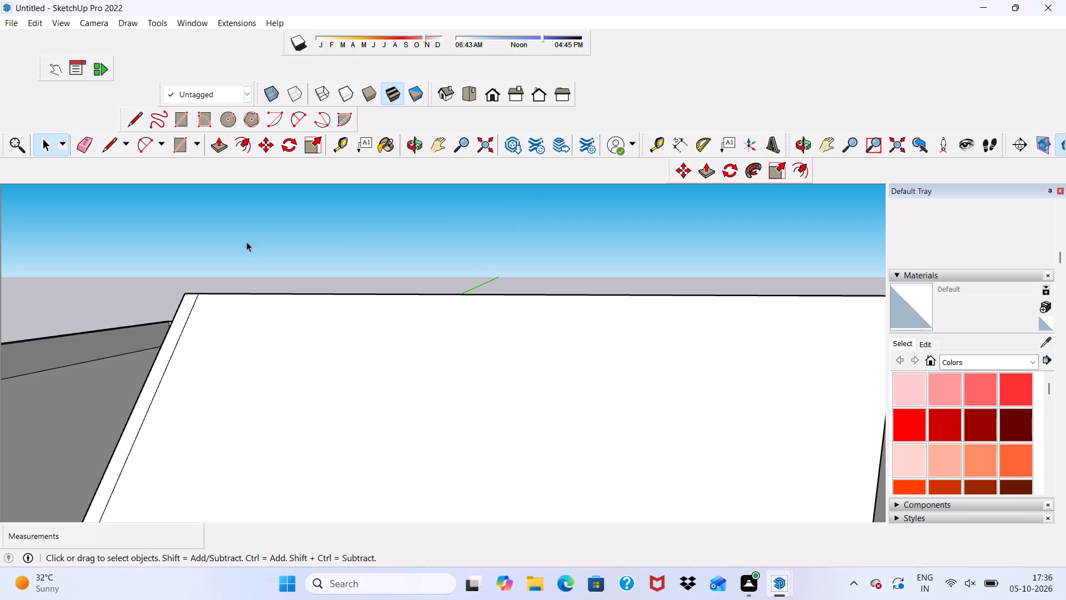
pyautogui.click(140, 113)
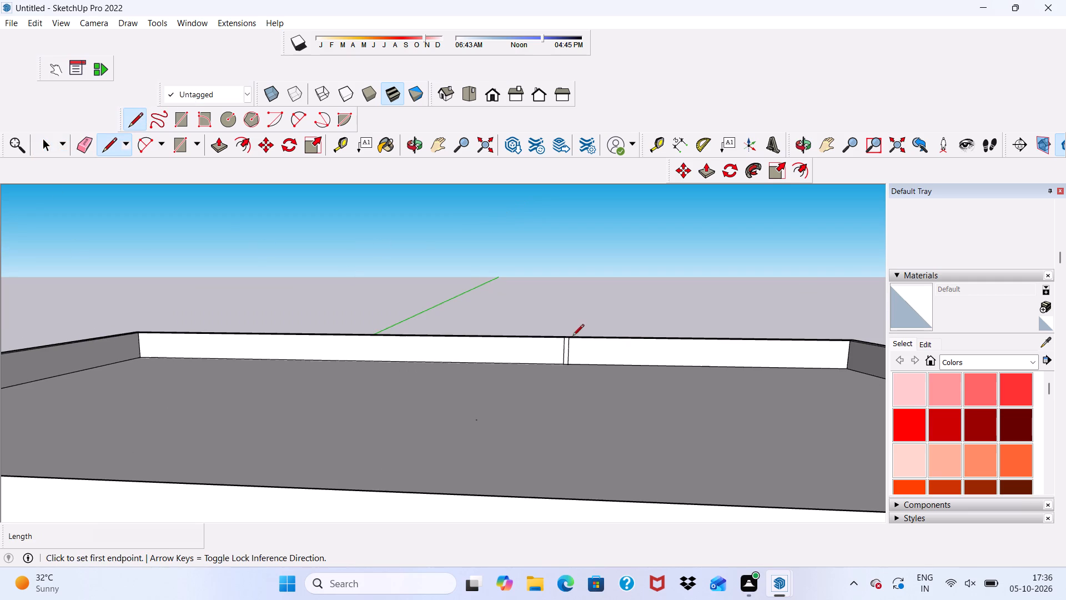
pyautogui.scroll(-2, 580, 341)
pyautogui.scroll(-3, 369, 273)
pyautogui.scroll(3, 528, 354)
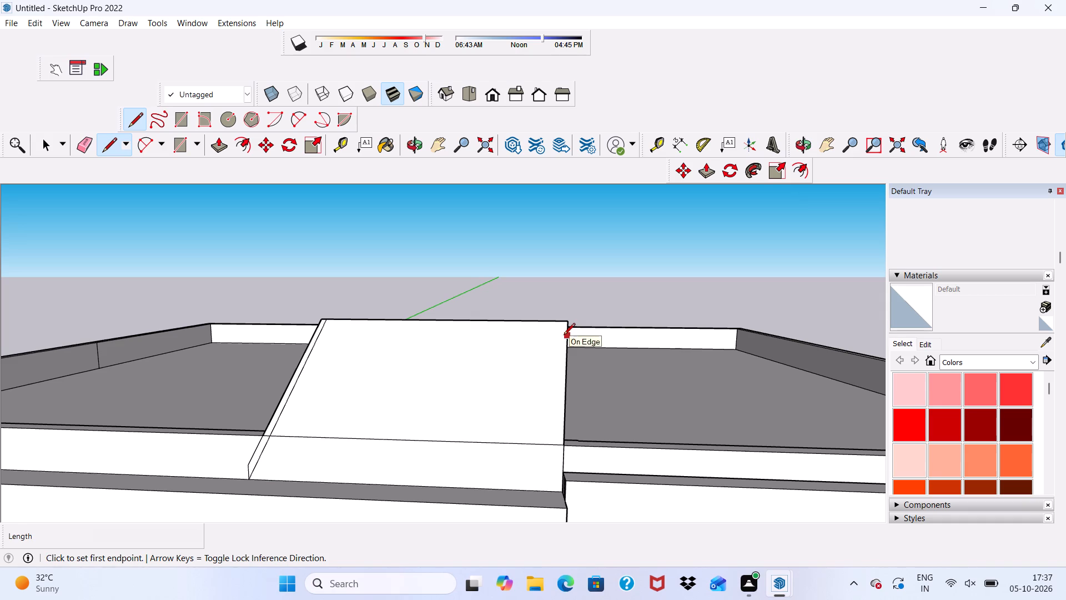
pyautogui.click(567, 331)
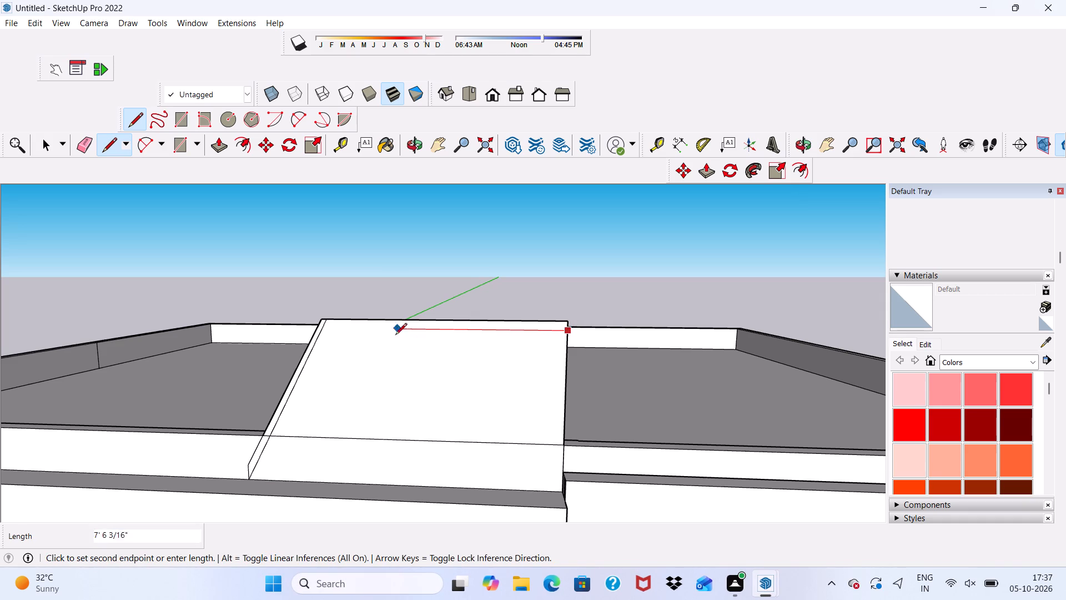
pyautogui.click(328, 328)
pyautogui.scroll(-4, 330, 326)
pyautogui.scroll(-1, 401, 299)
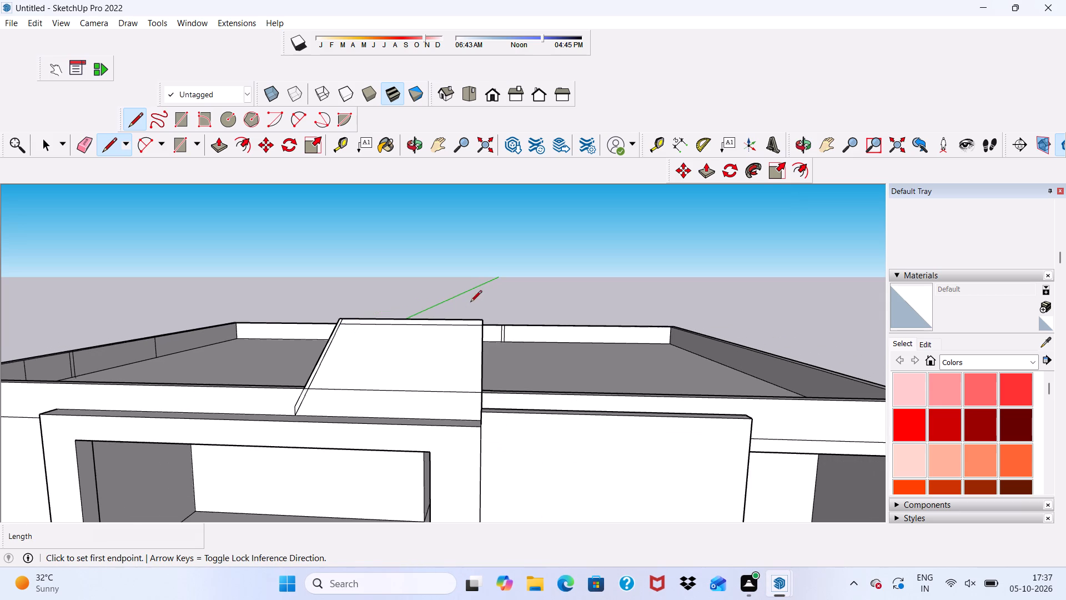
pyautogui.press('space')
# Erase the short piece of the inner slanted line crossing the border strip at the panel's top corner.
pyautogui.scroll(-2, 459, 299)
pyautogui.scroll(6, 419, 295)
pyautogui.scroll(3, 336, 313)
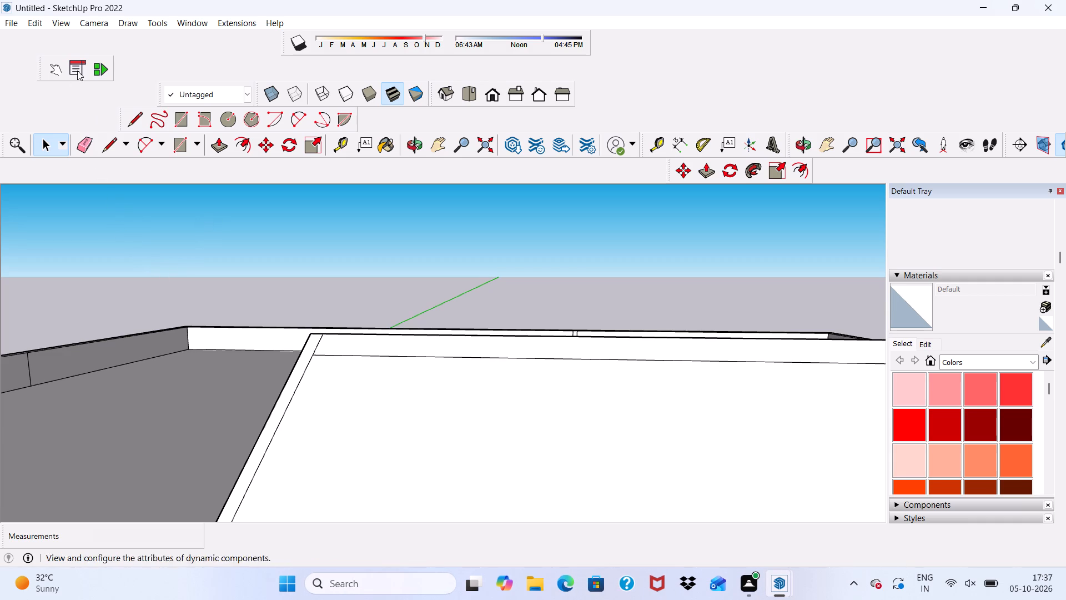
pyautogui.click(79, 143)
pyautogui.scroll(3, 325, 251)
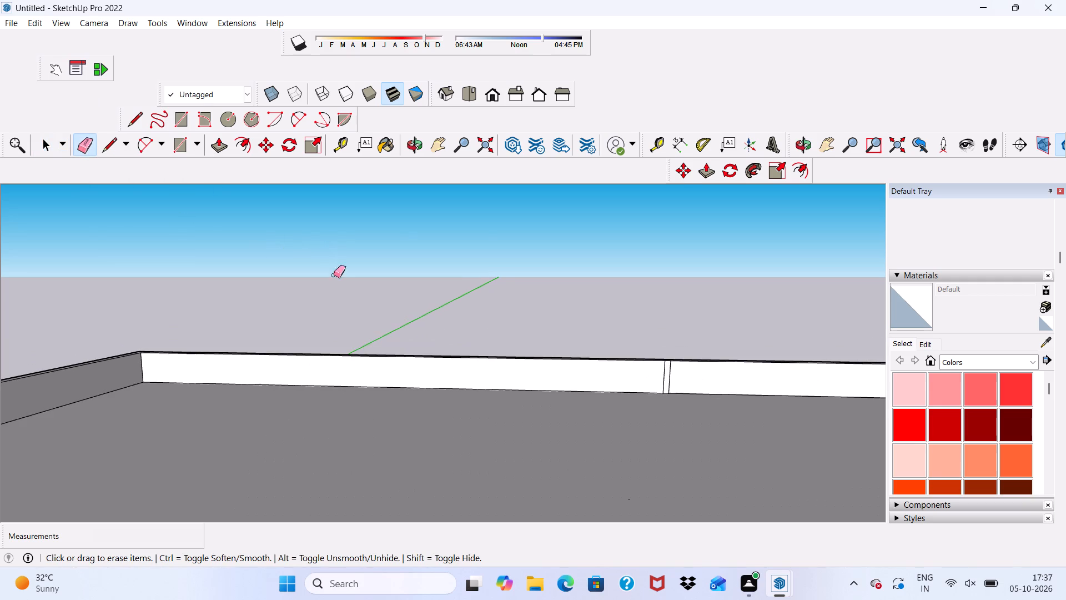
pyautogui.scroll(-5, 293, 236)
pyautogui.scroll(6, 285, 317)
pyautogui.click(276, 266)
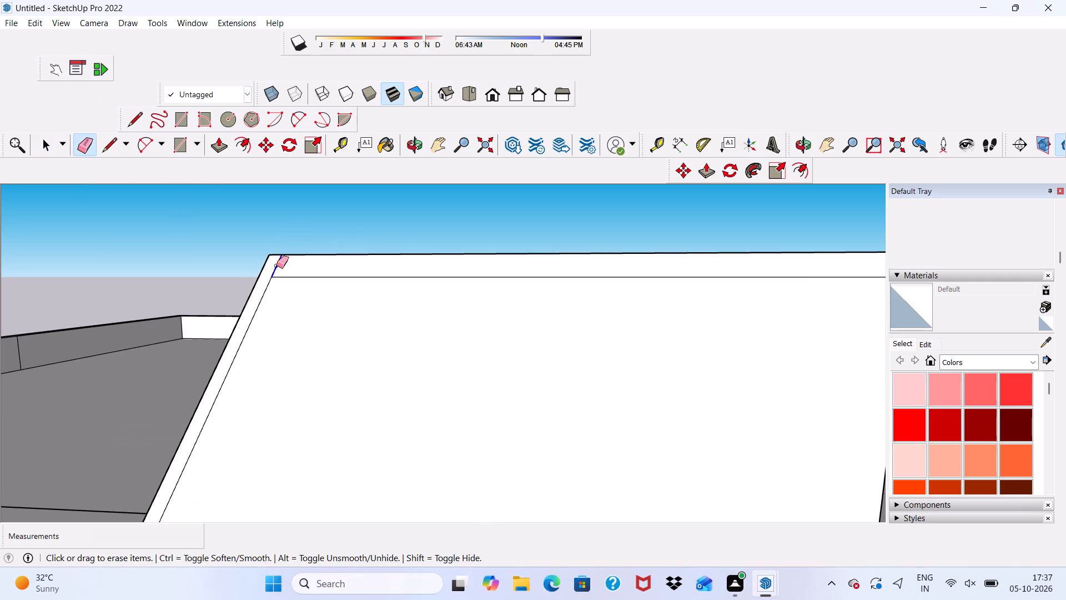
# Undo the erased corner piece and the line drawn just below the sloped panel's top edge.
pyautogui.scroll(-4, 291, 263)
pyautogui.press('space')
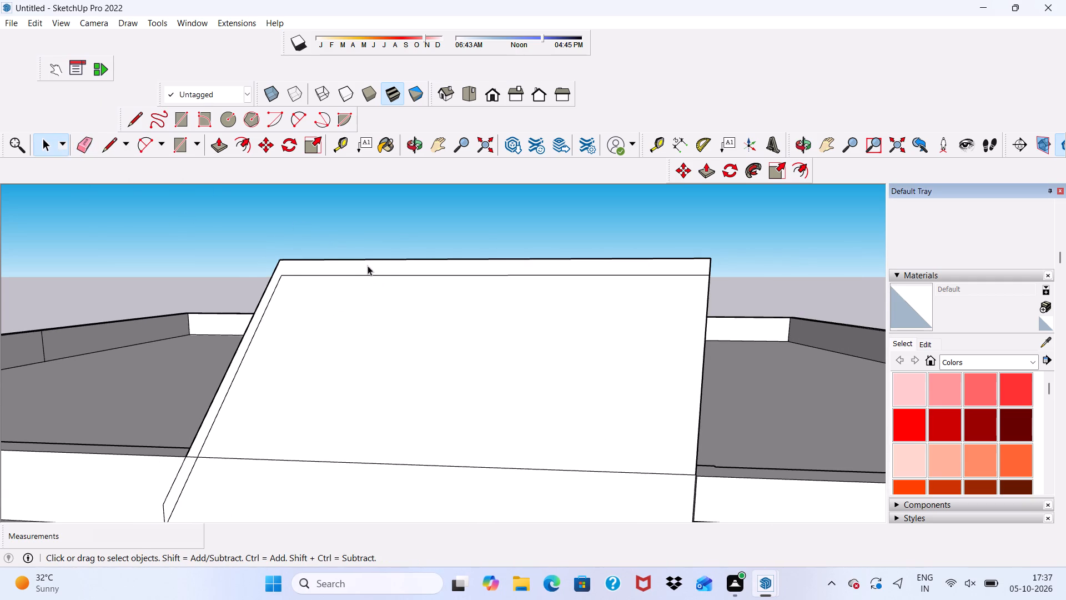
pyautogui.hotkey('ctrl', 'z')
pyautogui.scroll(1, 292, 275)
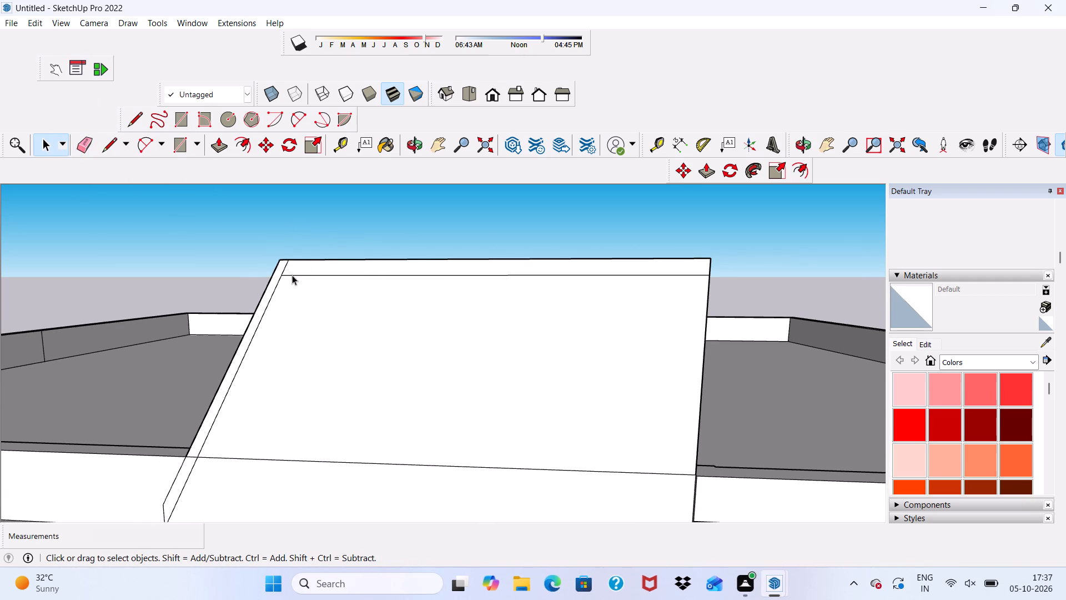
pyautogui.scroll(2, 292, 275)
pyautogui.hotkey('ctrl', 'z')
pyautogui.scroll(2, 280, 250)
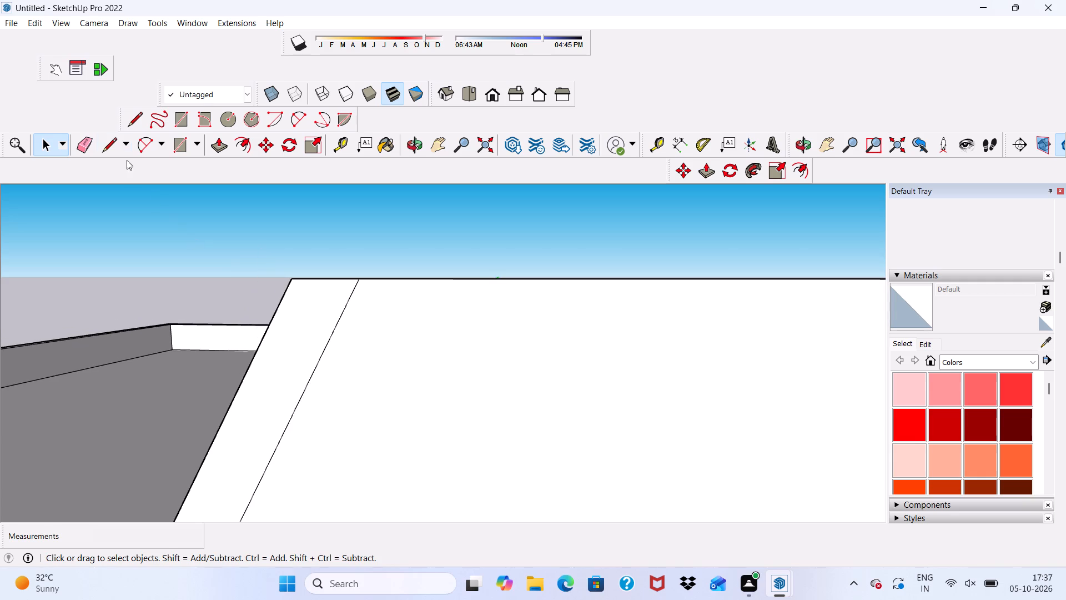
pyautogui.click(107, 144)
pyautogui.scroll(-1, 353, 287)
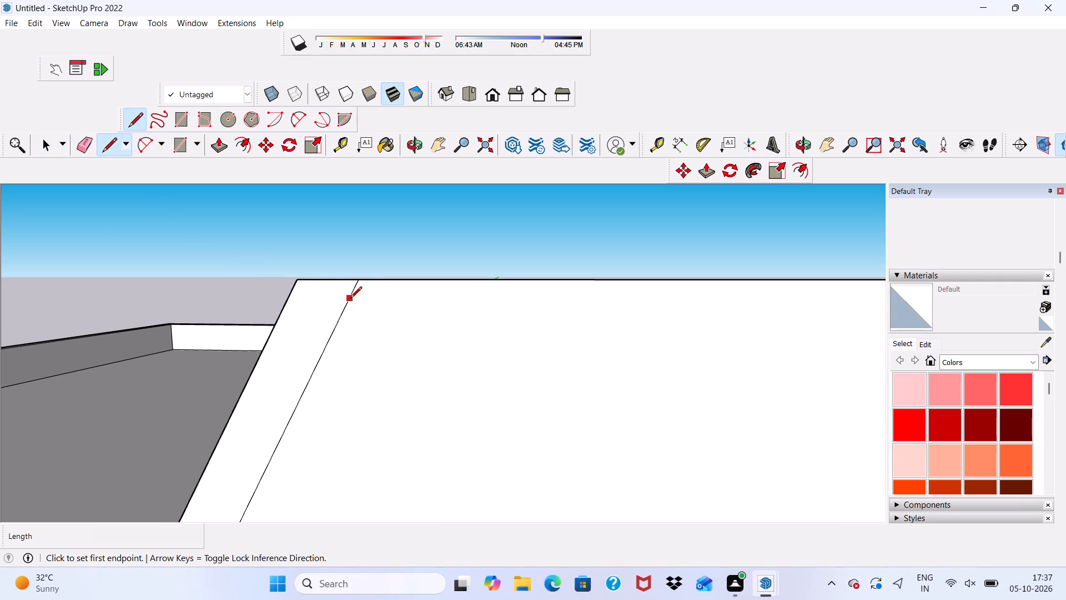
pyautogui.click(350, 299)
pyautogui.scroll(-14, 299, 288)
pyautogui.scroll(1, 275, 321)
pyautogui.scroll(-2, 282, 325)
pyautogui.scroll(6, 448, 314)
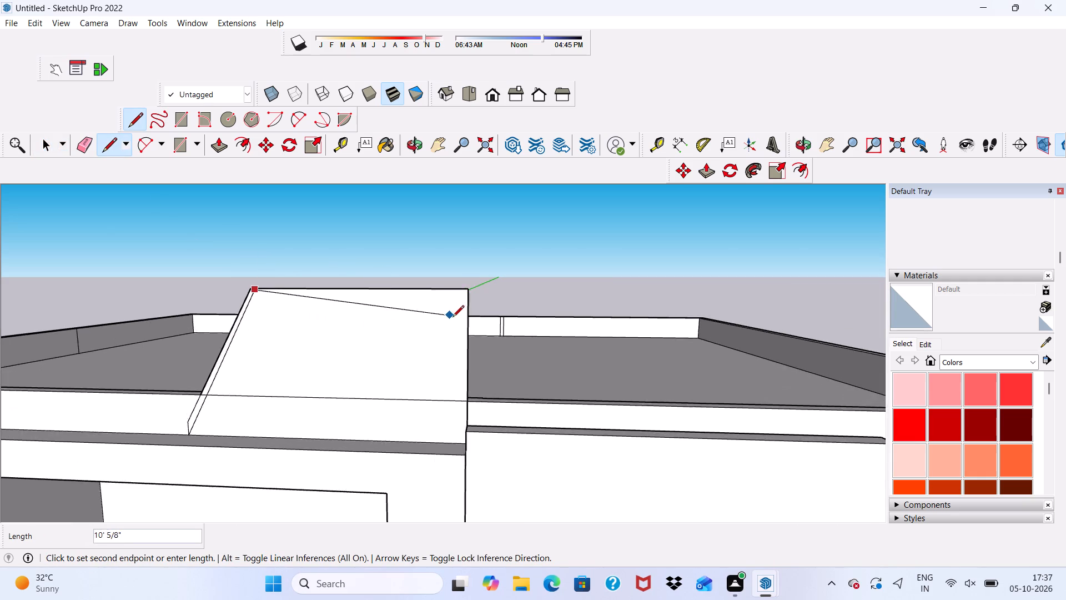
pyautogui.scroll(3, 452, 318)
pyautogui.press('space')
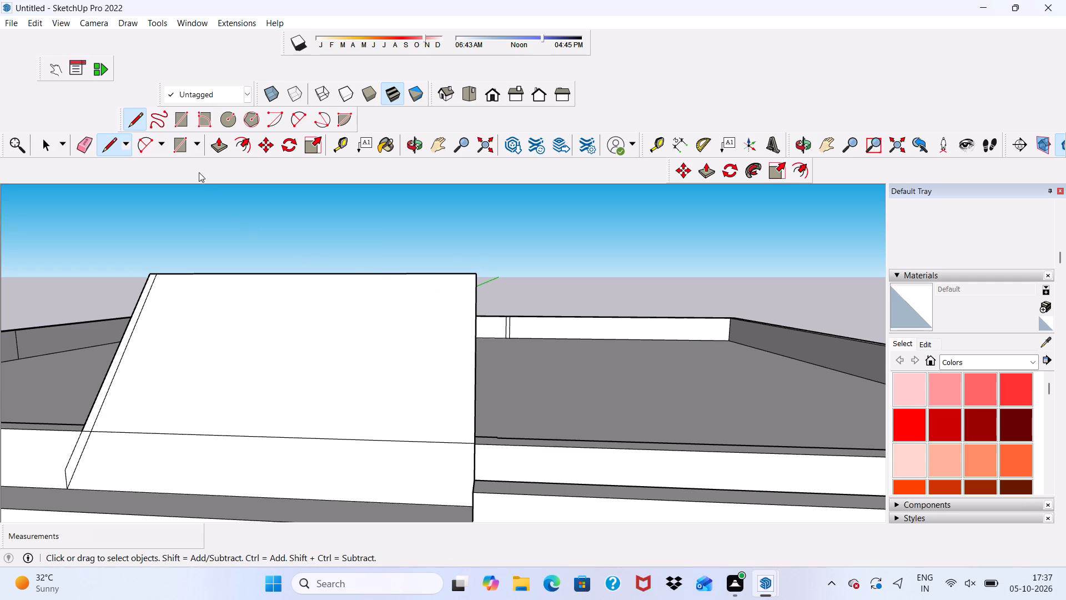
# Draw a line about 10' 11" long just below the panel's top edge, parallel to it, from the inner slanted line to the vertical side.
pyautogui.click(105, 144)
pyautogui.scroll(4, 207, 254)
pyautogui.scroll(-3, 213, 262)
pyautogui.scroll(1, 163, 322)
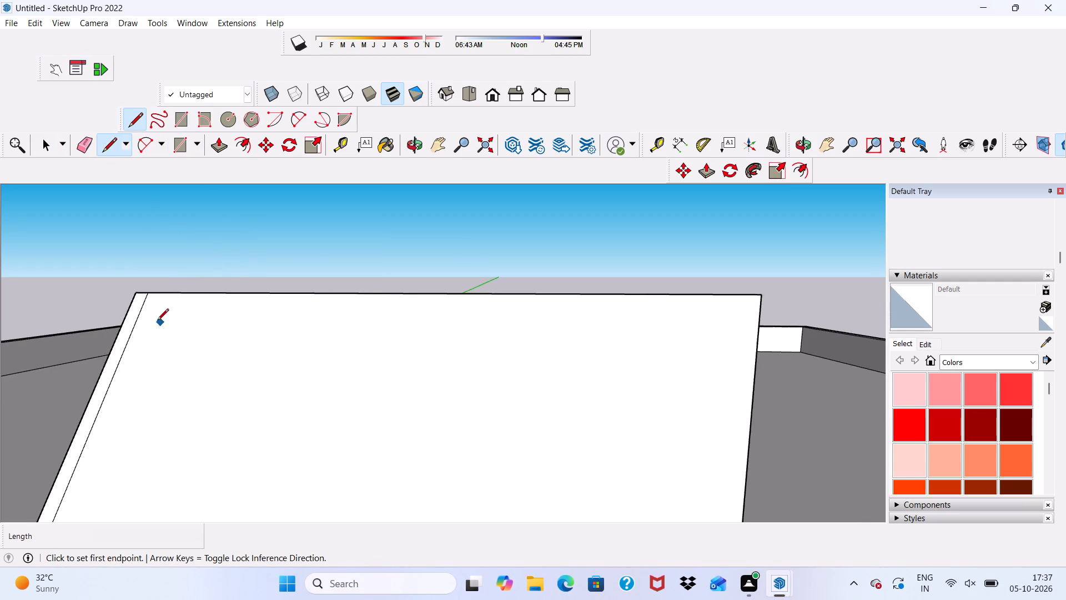
pyautogui.scroll(2, 157, 321)
pyautogui.click(140, 305)
pyautogui.scroll(-5, 215, 313)
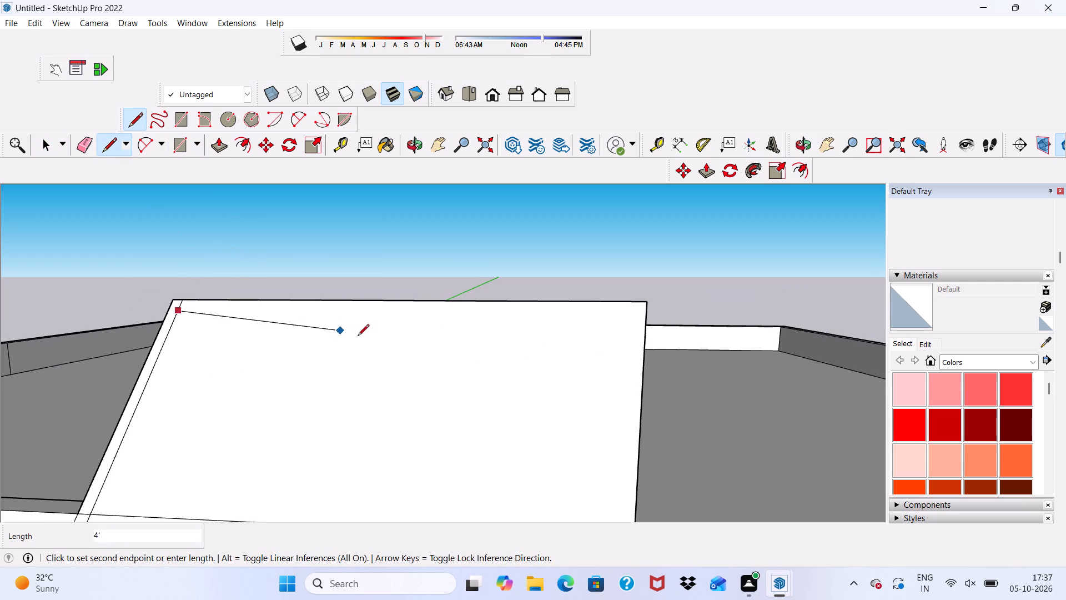
pyautogui.scroll(-3, 358, 337)
pyautogui.click(582, 325)
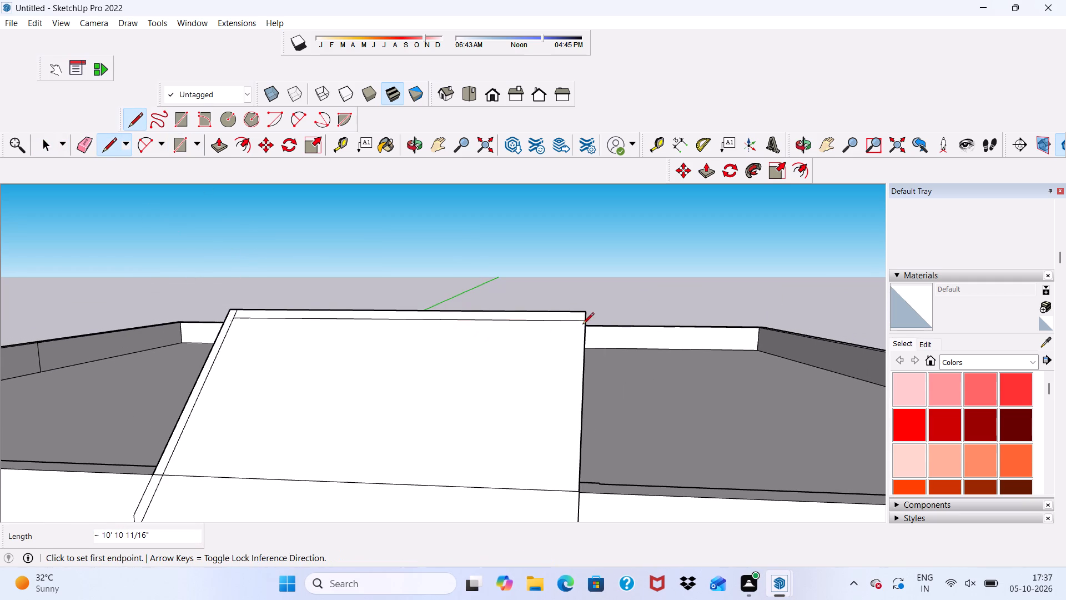
pyautogui.press('space')
# Erase the short piece of the inner slanted line crossing the border strip at the panel's top corner.
pyautogui.click(86, 139)
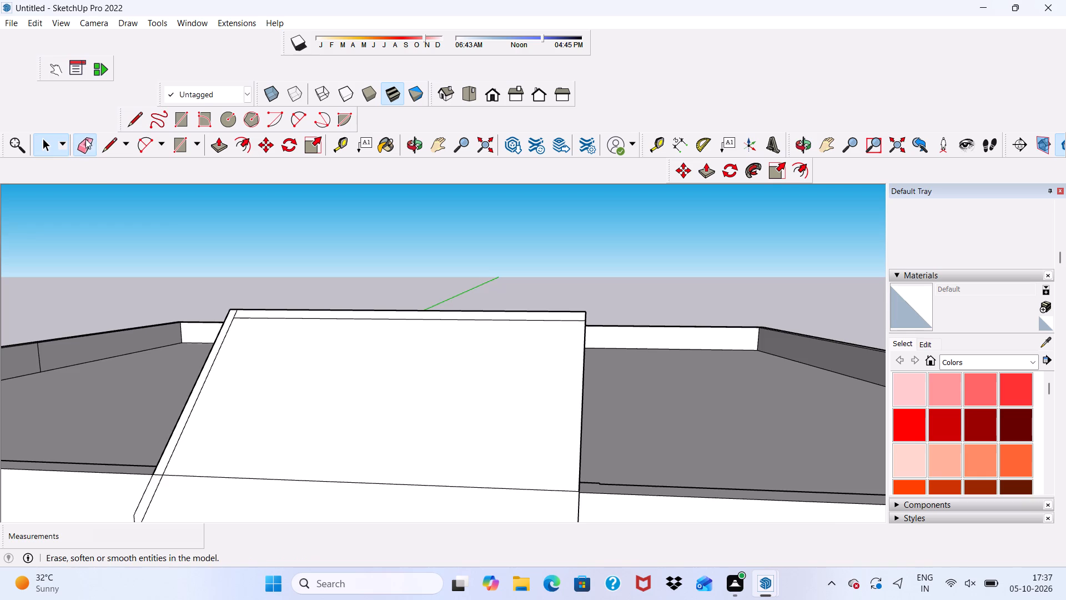
pyautogui.scroll(7, 316, 381)
pyautogui.scroll(2, 198, 269)
pyautogui.scroll(-4, 210, 261)
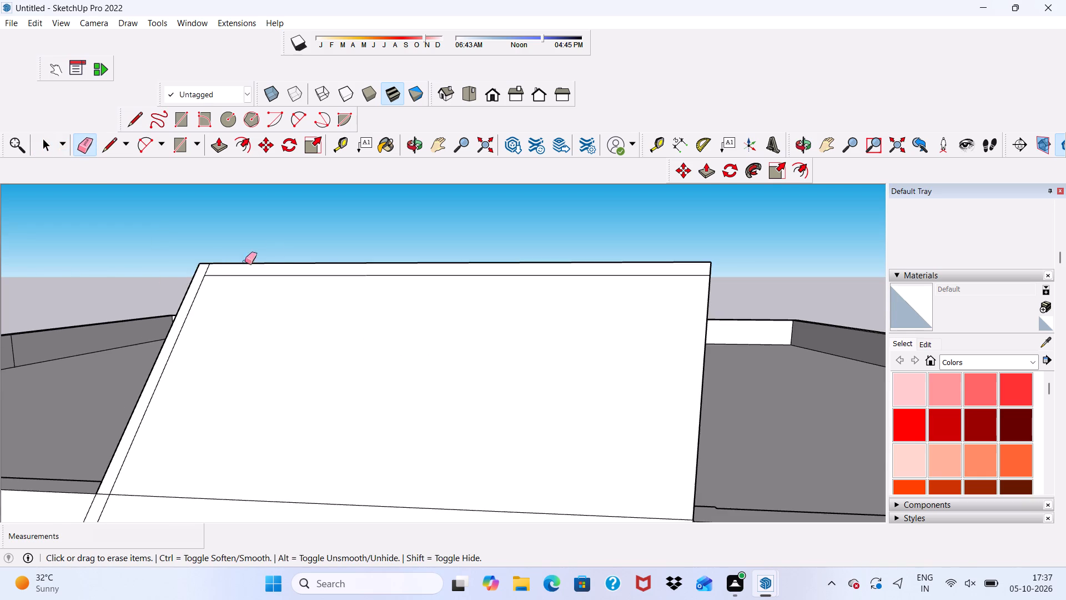
pyautogui.scroll(5, 203, 270)
pyautogui.click(213, 262)
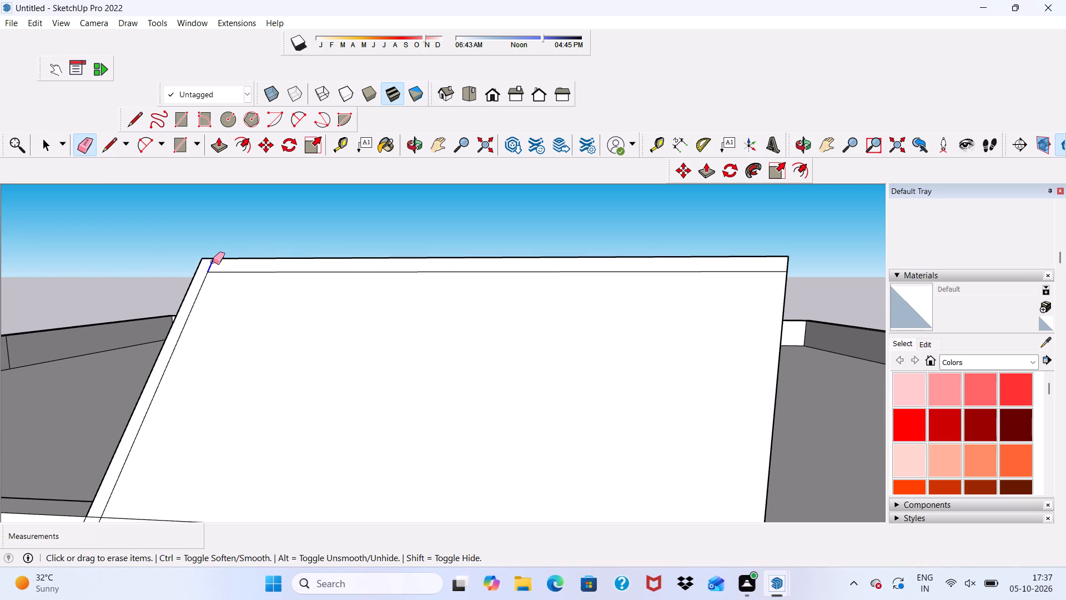
pyautogui.press('space')
pyautogui.scroll(-6, 283, 294)
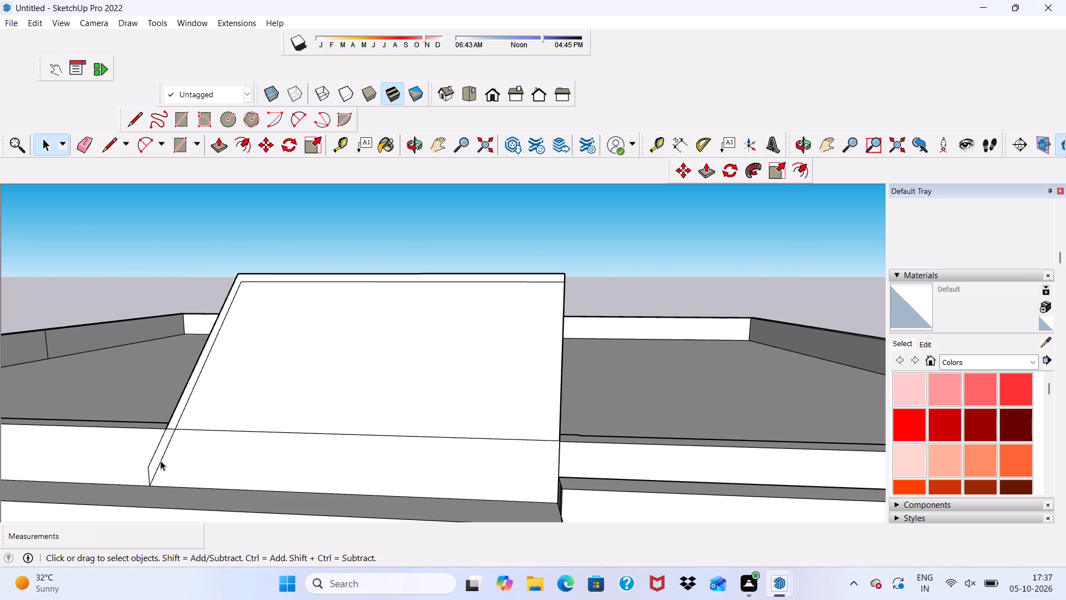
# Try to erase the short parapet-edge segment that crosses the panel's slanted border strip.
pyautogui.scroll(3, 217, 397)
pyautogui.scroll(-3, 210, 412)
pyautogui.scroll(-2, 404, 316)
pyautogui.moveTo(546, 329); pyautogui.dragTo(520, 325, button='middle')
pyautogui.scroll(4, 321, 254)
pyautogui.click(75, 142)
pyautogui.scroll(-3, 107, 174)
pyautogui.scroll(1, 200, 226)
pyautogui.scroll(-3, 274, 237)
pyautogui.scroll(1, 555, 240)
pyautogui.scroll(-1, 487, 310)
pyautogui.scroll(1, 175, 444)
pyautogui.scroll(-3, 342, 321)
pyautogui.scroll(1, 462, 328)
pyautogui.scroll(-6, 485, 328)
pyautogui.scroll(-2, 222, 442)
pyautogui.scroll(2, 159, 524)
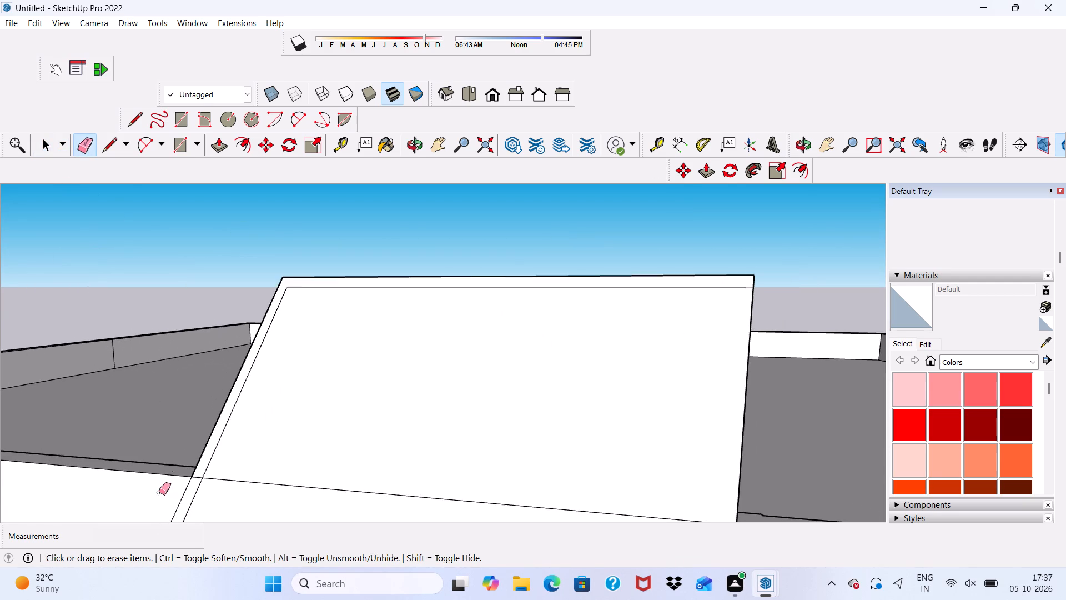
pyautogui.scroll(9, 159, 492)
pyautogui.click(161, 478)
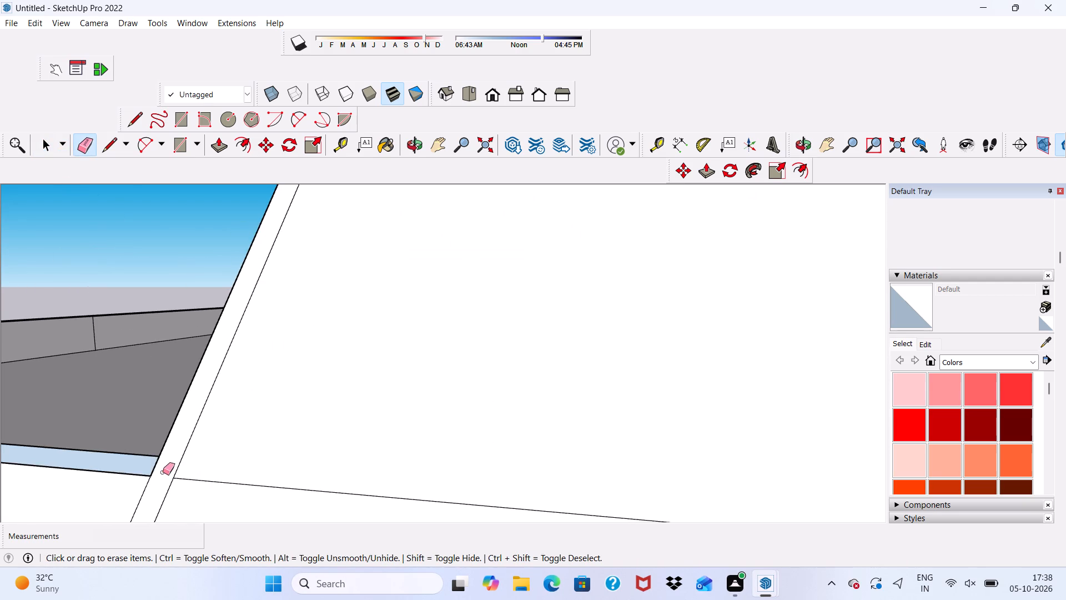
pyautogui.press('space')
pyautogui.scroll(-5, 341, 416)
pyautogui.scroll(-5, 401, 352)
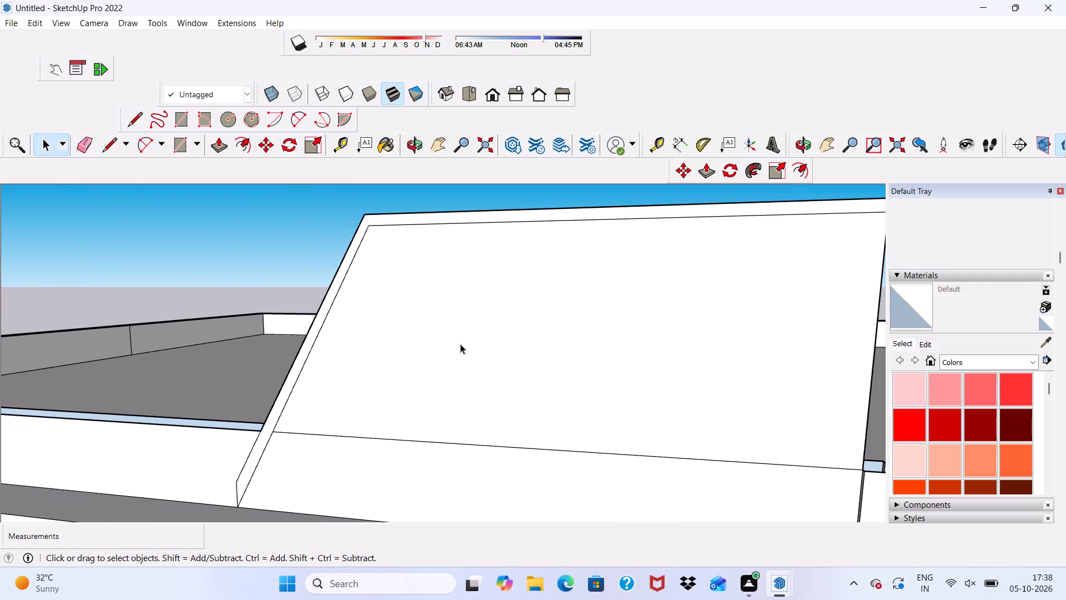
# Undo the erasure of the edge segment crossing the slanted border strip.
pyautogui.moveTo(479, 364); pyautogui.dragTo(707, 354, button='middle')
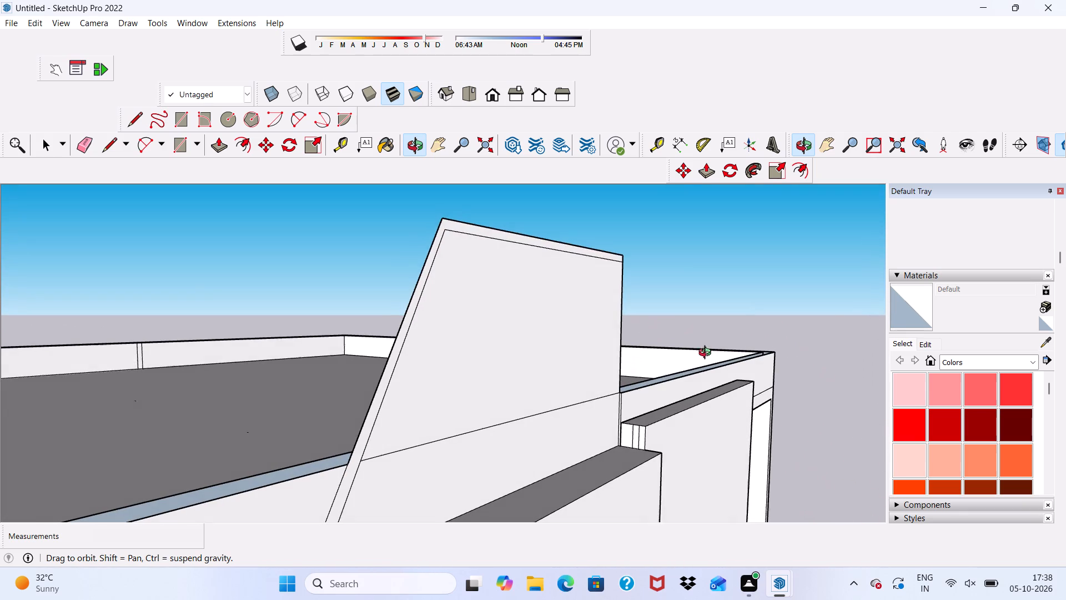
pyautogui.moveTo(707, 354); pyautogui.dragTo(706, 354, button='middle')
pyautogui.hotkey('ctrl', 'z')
# Push/Pull the border strip along the panel's top and upper slanted side outward by 3".
pyautogui.scroll(4, 384, 433)
pyautogui.press('space')
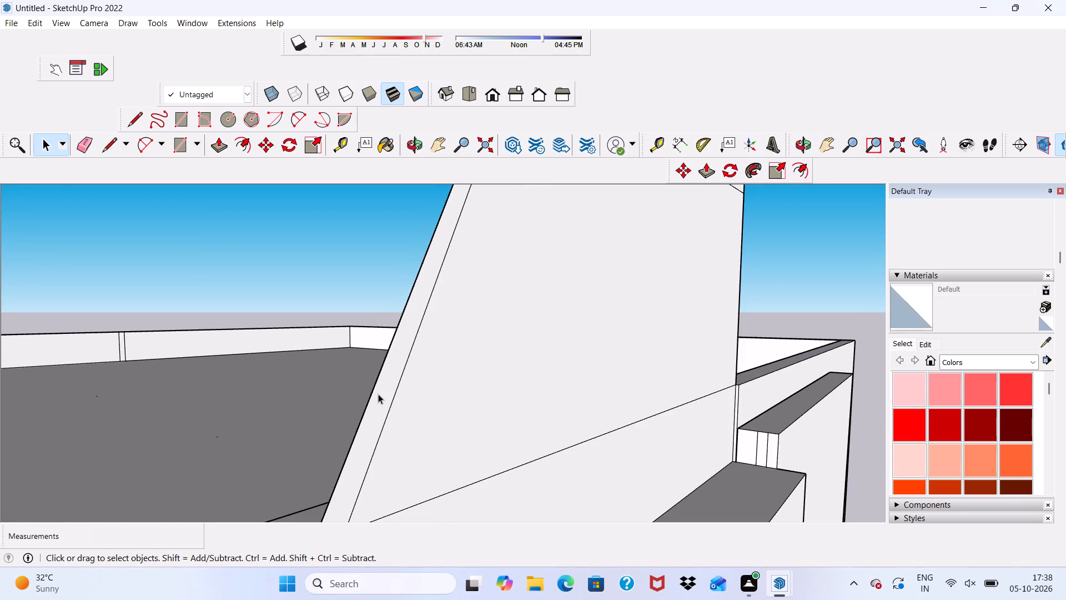
pyautogui.click(380, 398)
pyautogui.click(216, 146)
pyautogui.scroll(-4, 398, 333)
pyautogui.scroll(2, 408, 323)
pyautogui.scroll(-2, 469, 361)
pyautogui.scroll(1, 471, 364)
pyautogui.scroll(-5, 466, 358)
pyautogui.scroll(7, 436, 328)
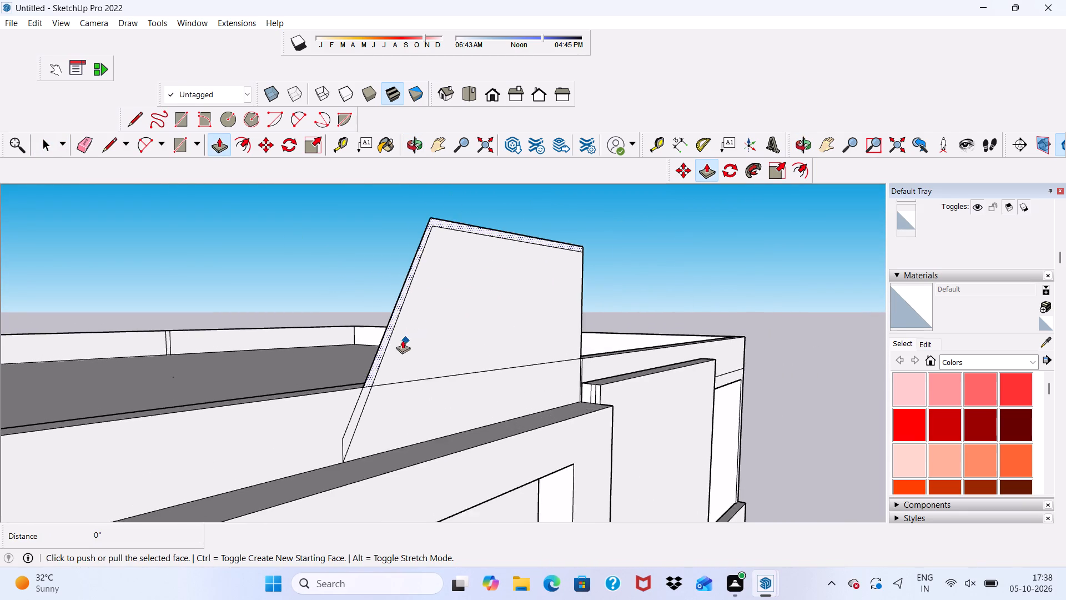
pyautogui.click(379, 340)
pyautogui.scroll(-3, 368, 306)
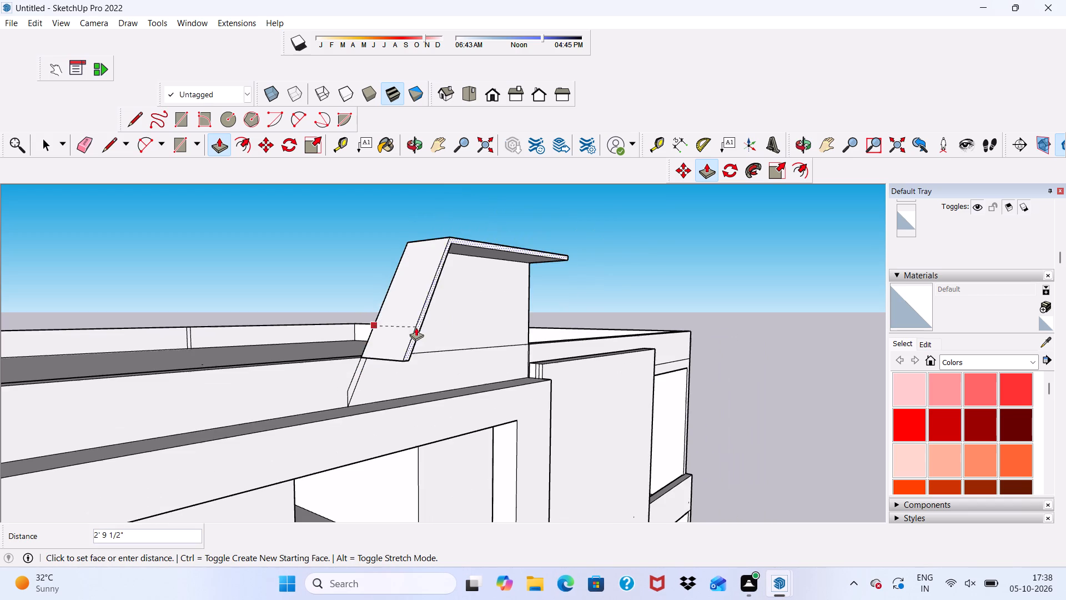
pyautogui.press('3')
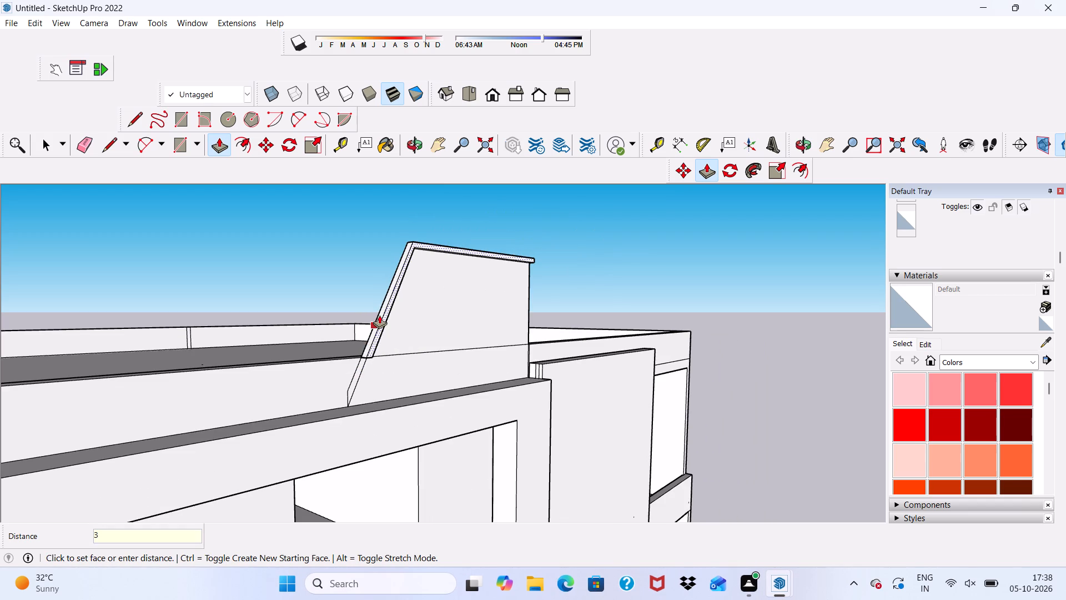
pyautogui.hotkey('shift', '"')
pyautogui.press('Return')
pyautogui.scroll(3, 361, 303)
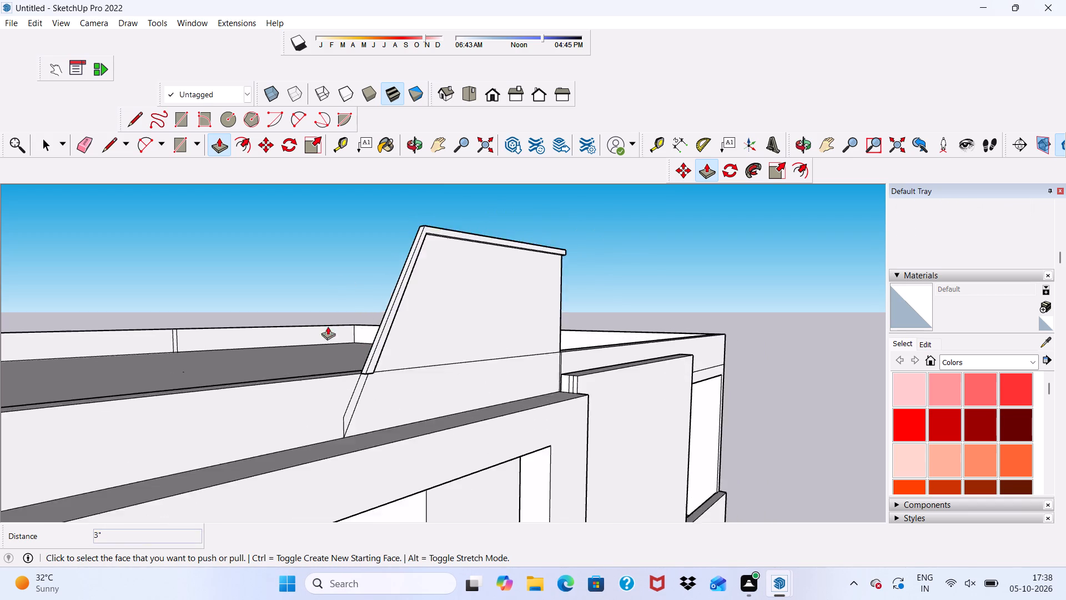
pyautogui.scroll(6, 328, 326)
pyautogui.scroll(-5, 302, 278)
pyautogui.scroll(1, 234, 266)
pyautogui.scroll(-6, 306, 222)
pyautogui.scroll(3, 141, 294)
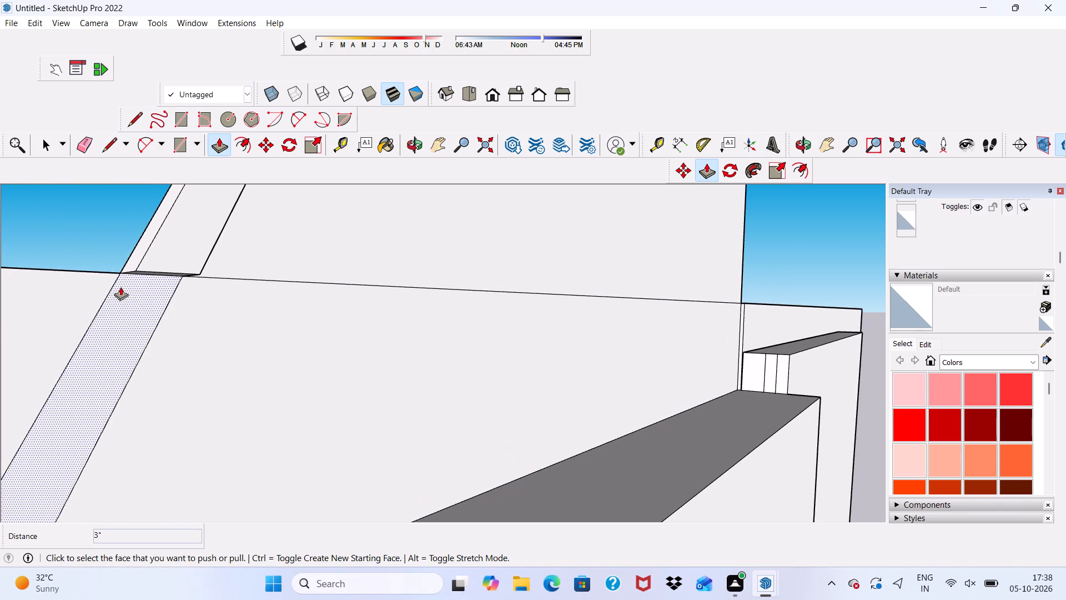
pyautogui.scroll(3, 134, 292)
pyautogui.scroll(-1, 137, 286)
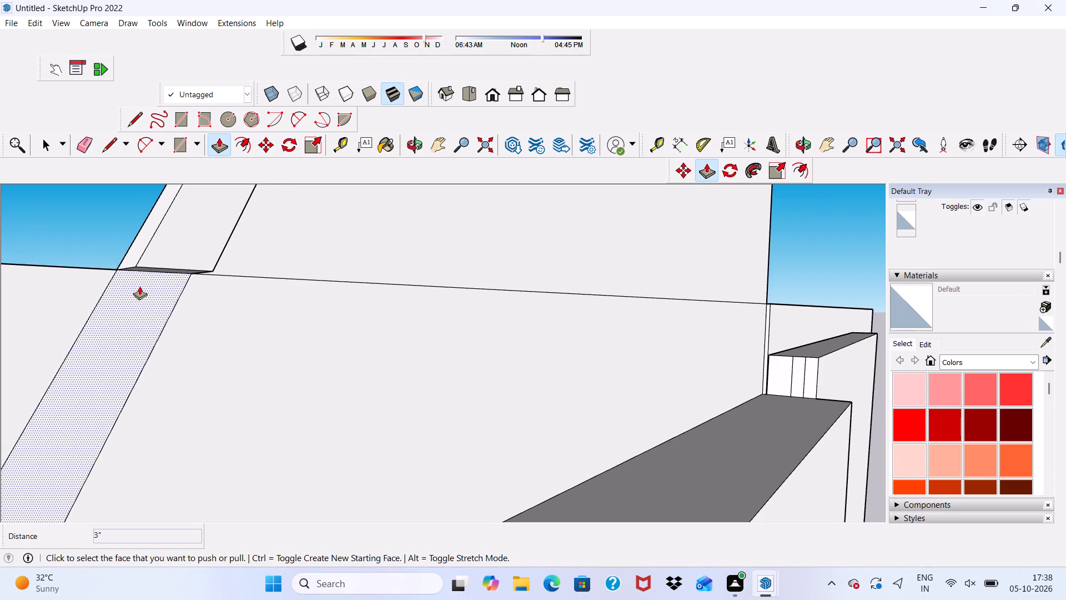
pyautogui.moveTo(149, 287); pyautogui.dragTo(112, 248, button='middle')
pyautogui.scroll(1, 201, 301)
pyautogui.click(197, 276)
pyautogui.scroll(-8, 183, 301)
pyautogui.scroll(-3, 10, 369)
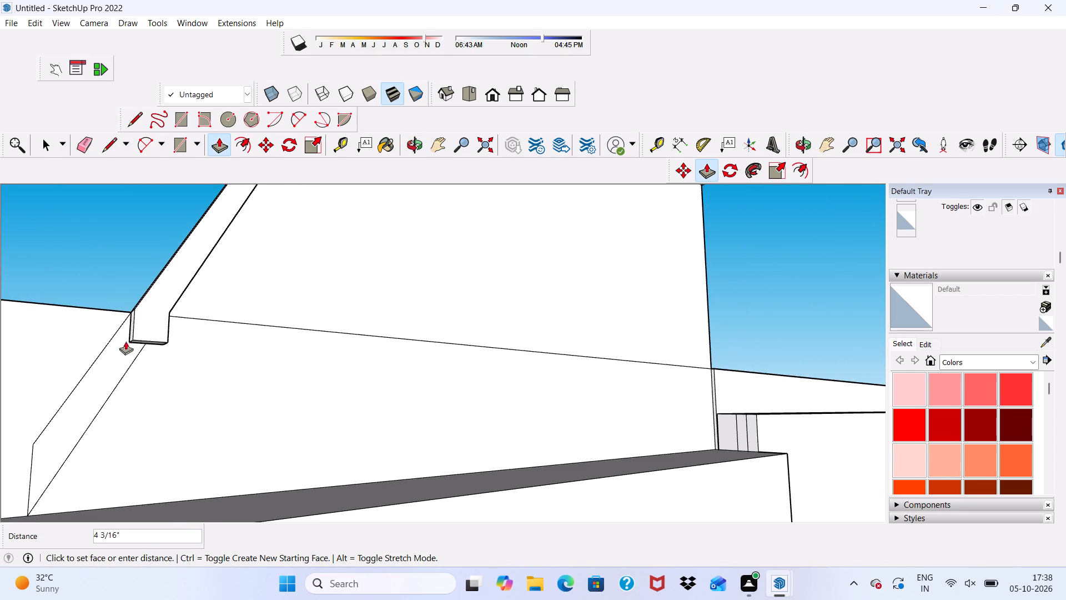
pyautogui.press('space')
# Push/Pull the lower part of the slanted border strip outward by 3", flush with the raised upper part.
pyautogui.click(107, 373)
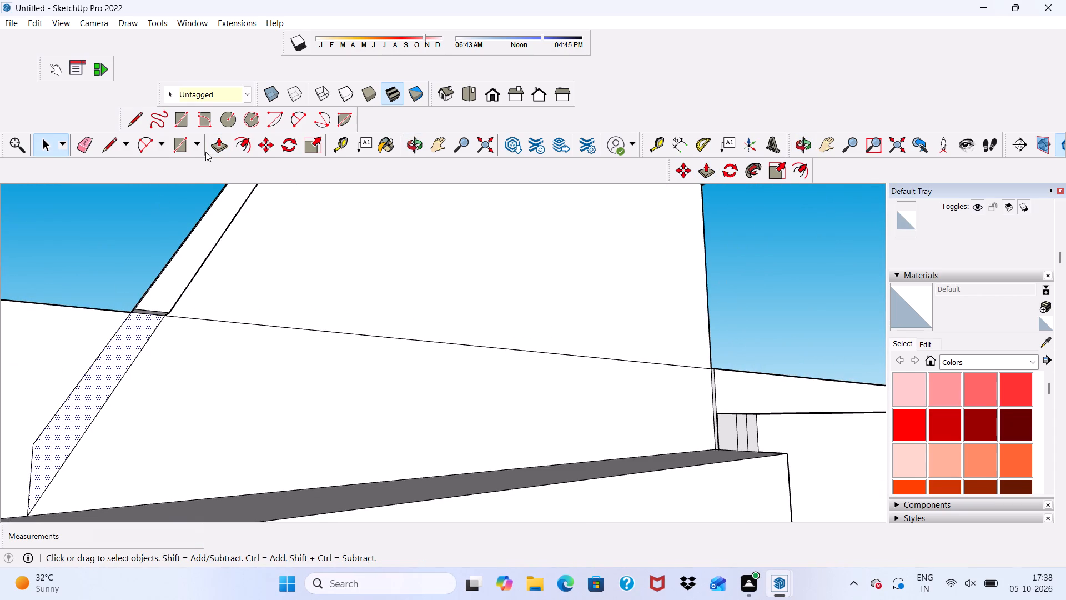
pyautogui.click(209, 149)
pyautogui.scroll(2, 123, 391)
pyautogui.click(84, 373)
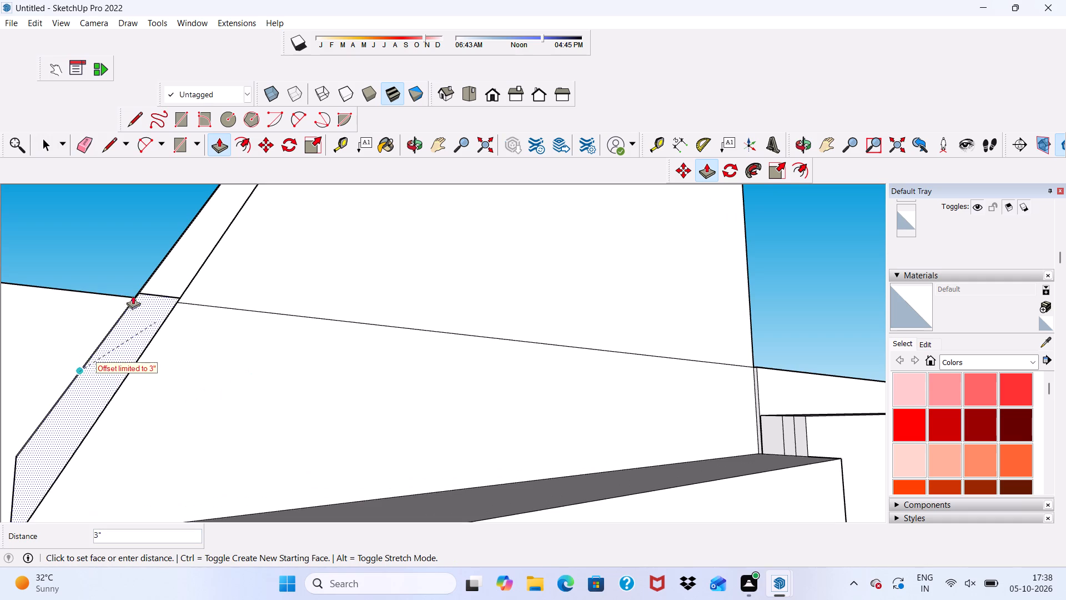
pyautogui.click(149, 274)
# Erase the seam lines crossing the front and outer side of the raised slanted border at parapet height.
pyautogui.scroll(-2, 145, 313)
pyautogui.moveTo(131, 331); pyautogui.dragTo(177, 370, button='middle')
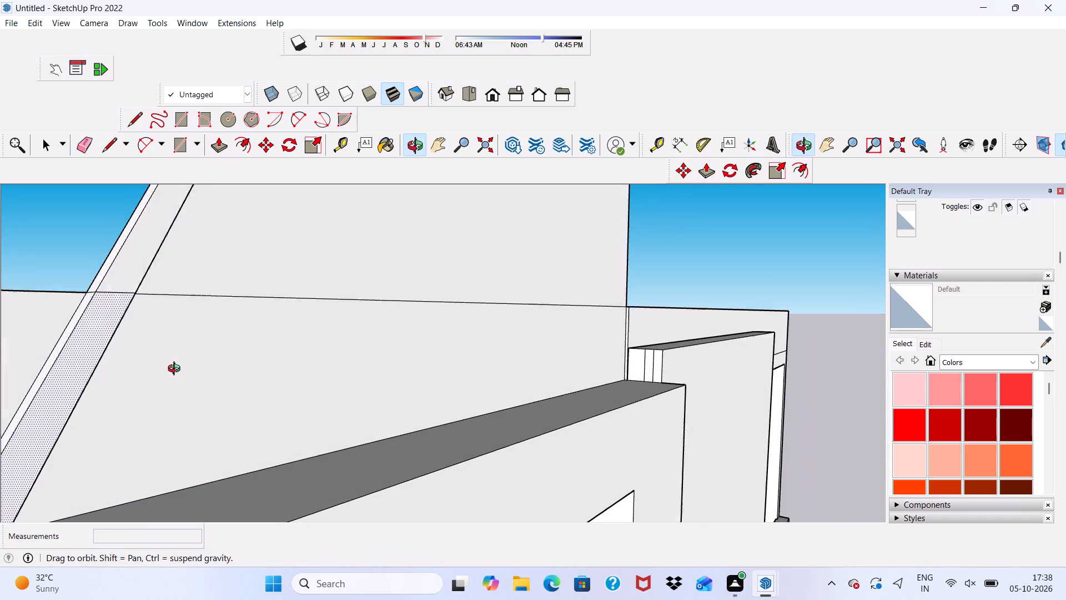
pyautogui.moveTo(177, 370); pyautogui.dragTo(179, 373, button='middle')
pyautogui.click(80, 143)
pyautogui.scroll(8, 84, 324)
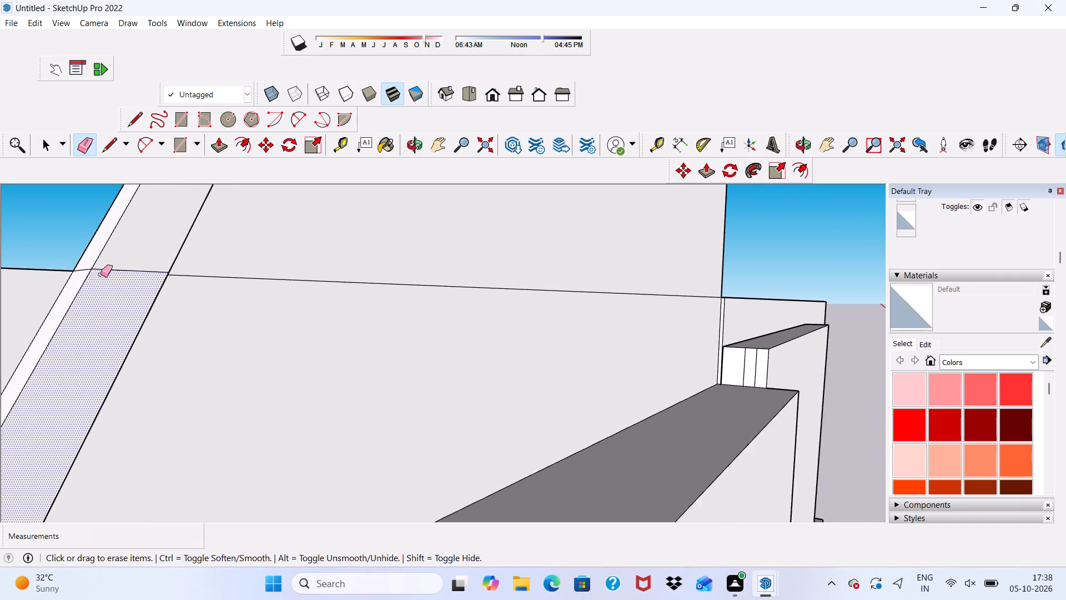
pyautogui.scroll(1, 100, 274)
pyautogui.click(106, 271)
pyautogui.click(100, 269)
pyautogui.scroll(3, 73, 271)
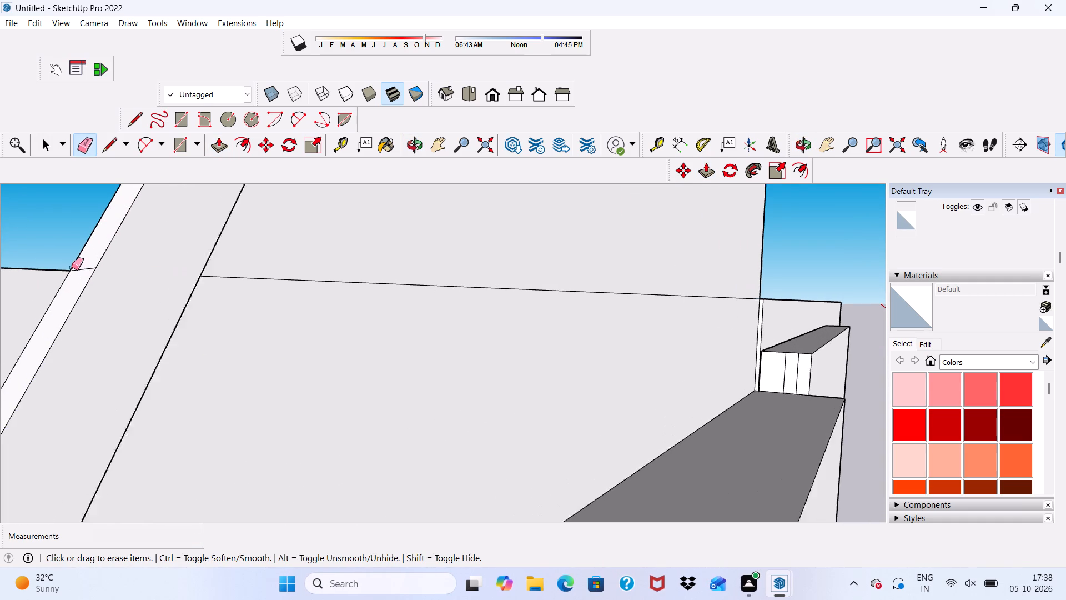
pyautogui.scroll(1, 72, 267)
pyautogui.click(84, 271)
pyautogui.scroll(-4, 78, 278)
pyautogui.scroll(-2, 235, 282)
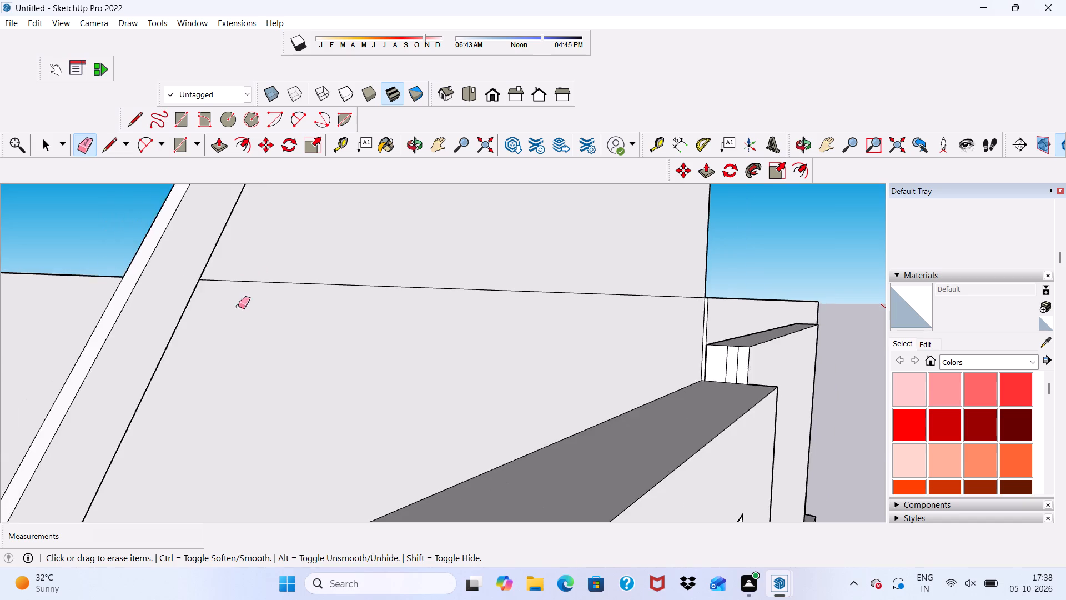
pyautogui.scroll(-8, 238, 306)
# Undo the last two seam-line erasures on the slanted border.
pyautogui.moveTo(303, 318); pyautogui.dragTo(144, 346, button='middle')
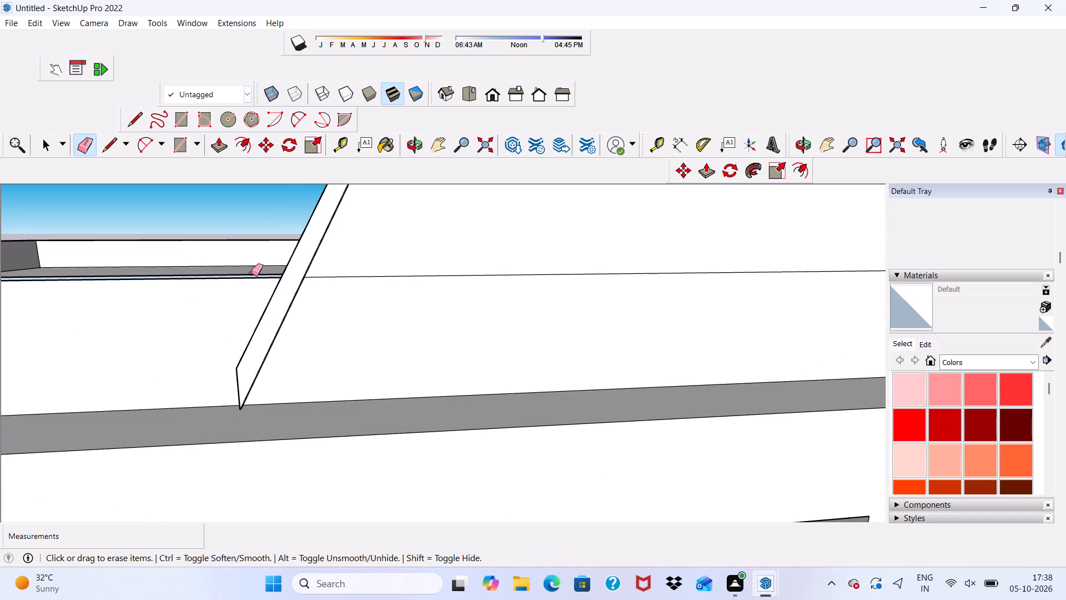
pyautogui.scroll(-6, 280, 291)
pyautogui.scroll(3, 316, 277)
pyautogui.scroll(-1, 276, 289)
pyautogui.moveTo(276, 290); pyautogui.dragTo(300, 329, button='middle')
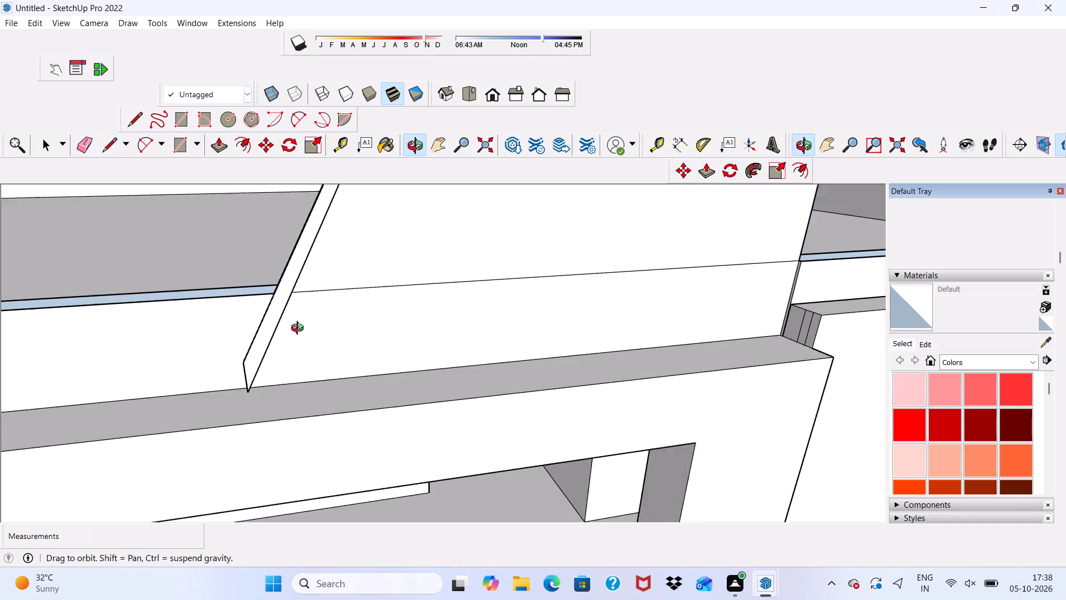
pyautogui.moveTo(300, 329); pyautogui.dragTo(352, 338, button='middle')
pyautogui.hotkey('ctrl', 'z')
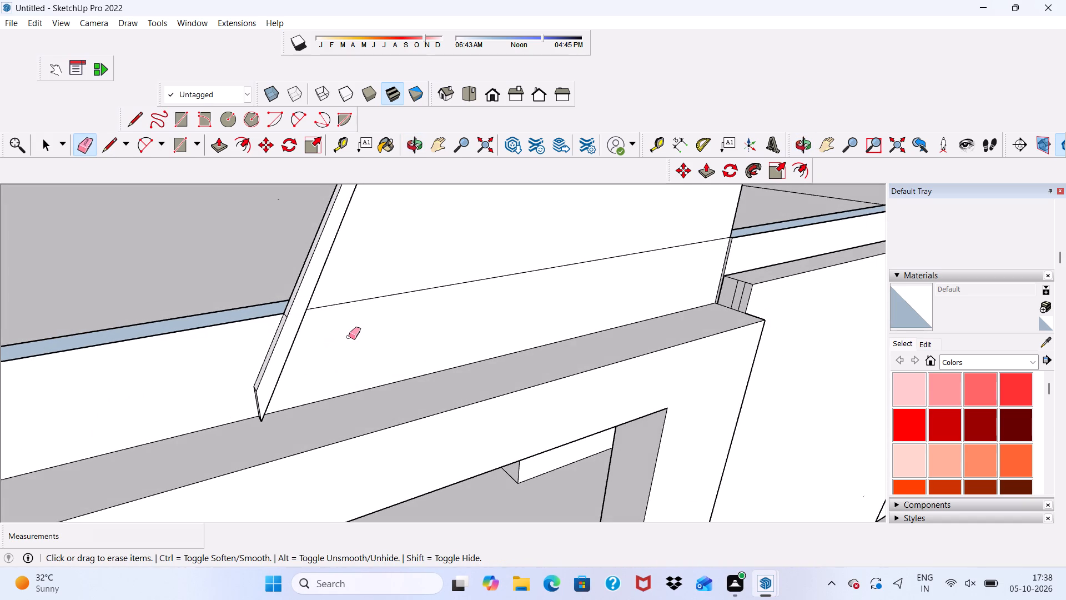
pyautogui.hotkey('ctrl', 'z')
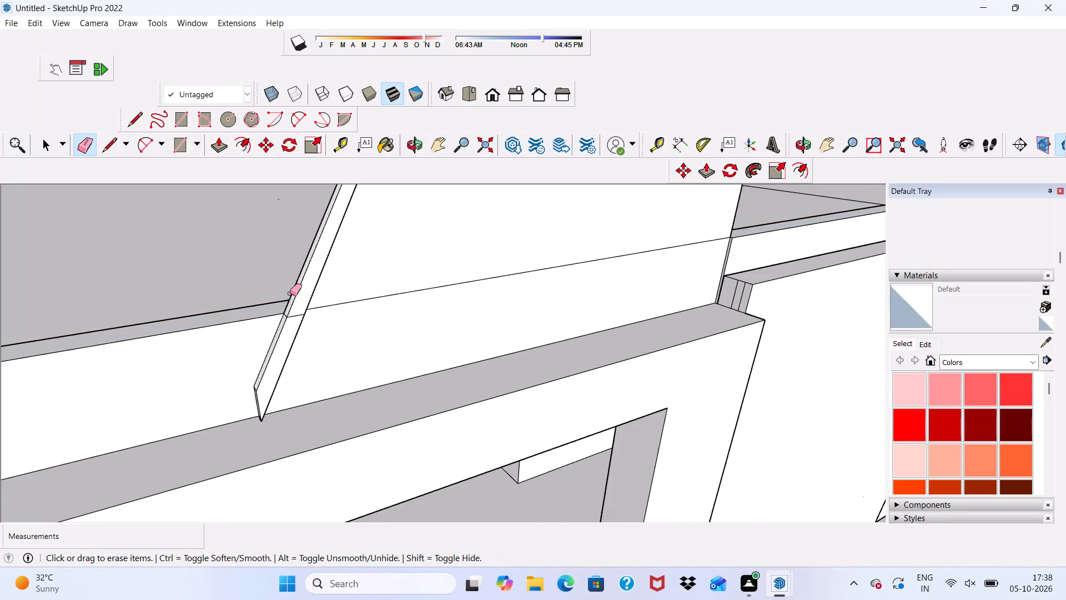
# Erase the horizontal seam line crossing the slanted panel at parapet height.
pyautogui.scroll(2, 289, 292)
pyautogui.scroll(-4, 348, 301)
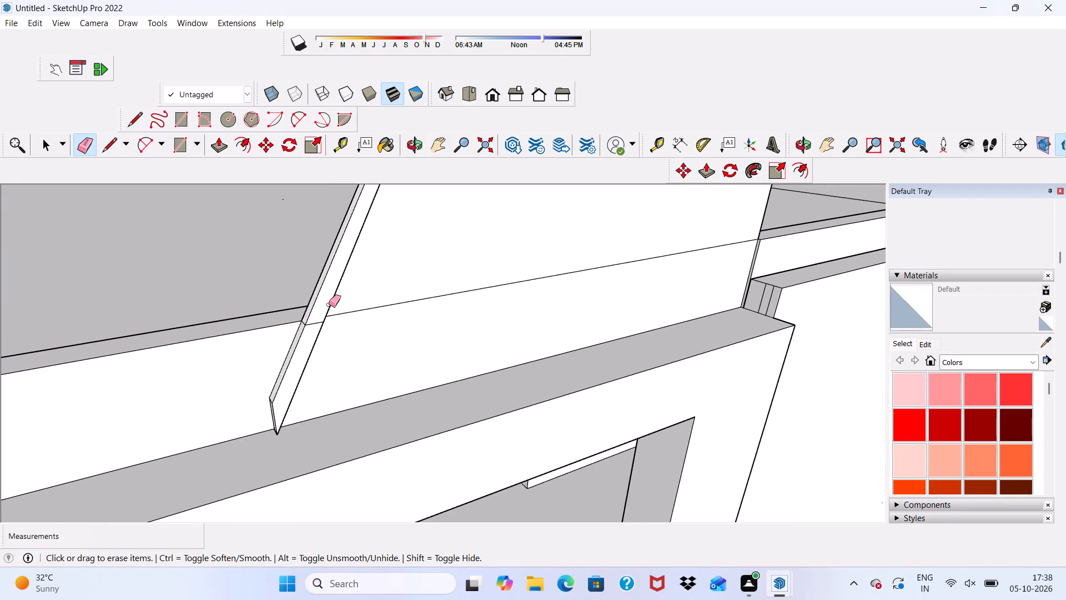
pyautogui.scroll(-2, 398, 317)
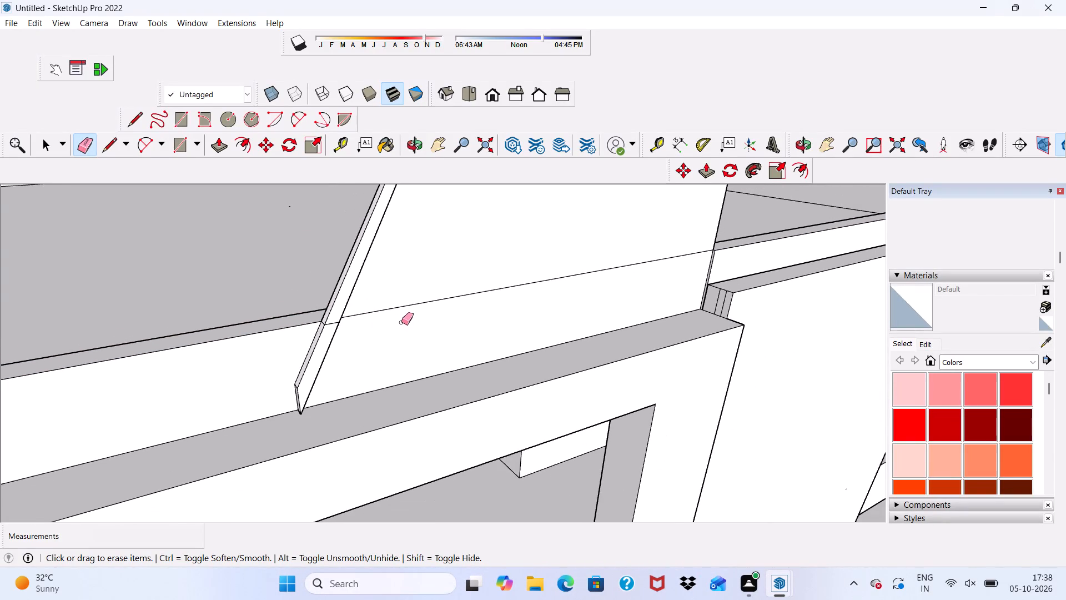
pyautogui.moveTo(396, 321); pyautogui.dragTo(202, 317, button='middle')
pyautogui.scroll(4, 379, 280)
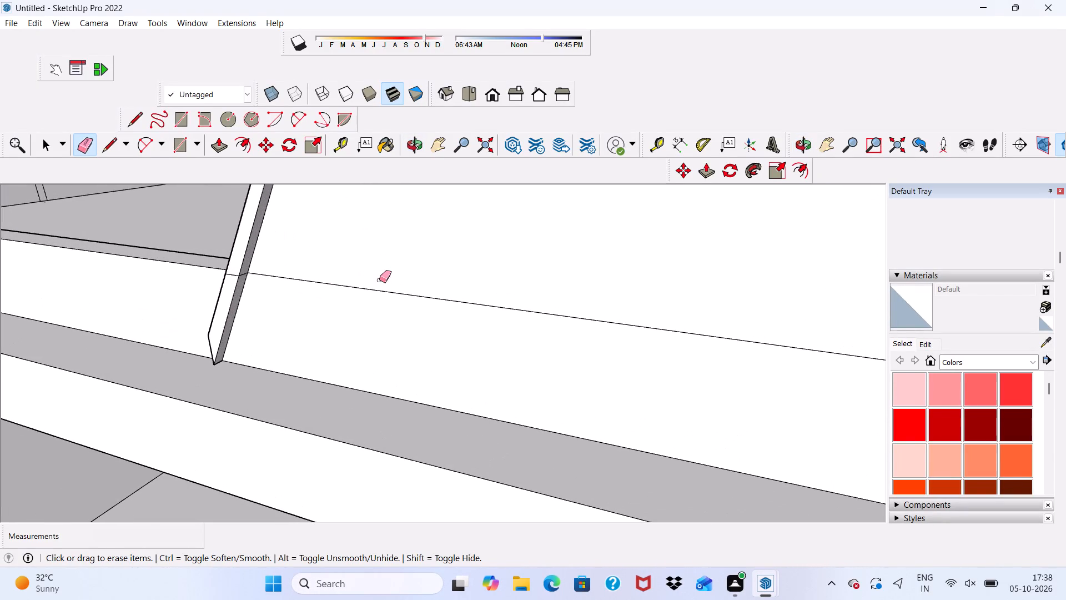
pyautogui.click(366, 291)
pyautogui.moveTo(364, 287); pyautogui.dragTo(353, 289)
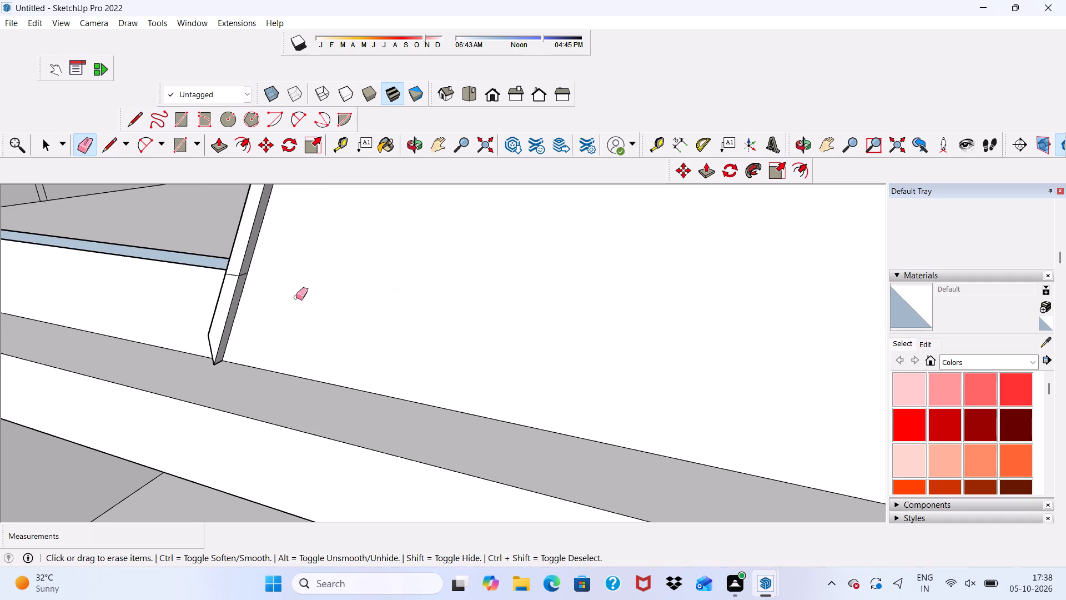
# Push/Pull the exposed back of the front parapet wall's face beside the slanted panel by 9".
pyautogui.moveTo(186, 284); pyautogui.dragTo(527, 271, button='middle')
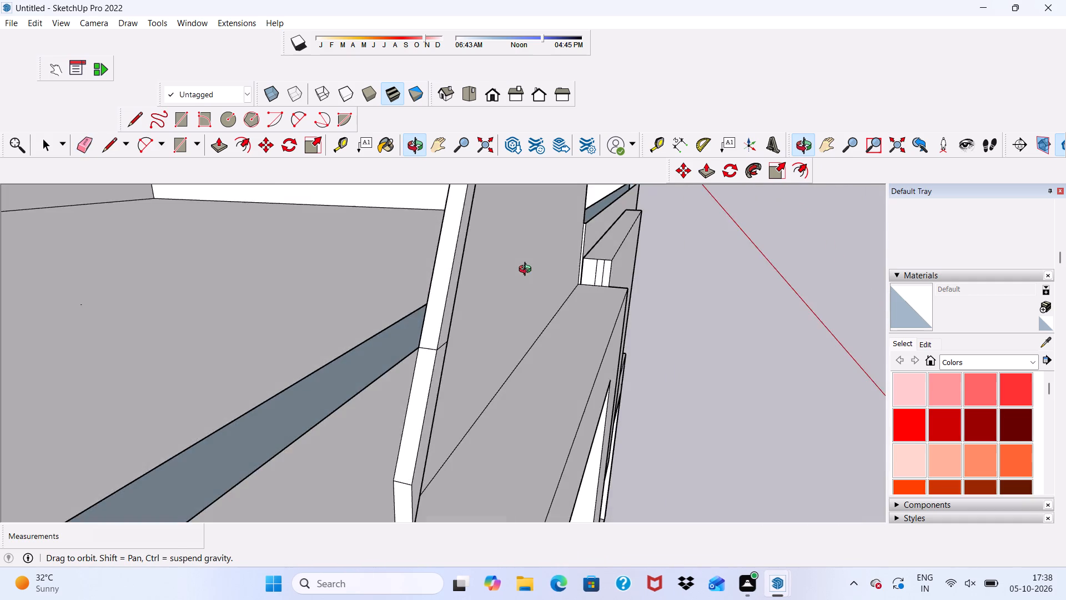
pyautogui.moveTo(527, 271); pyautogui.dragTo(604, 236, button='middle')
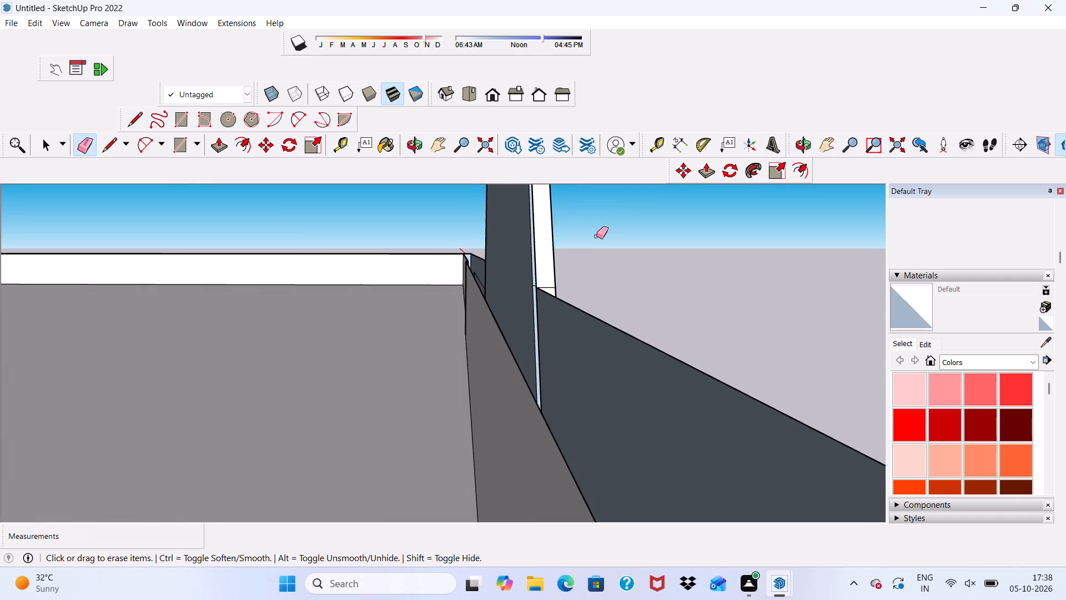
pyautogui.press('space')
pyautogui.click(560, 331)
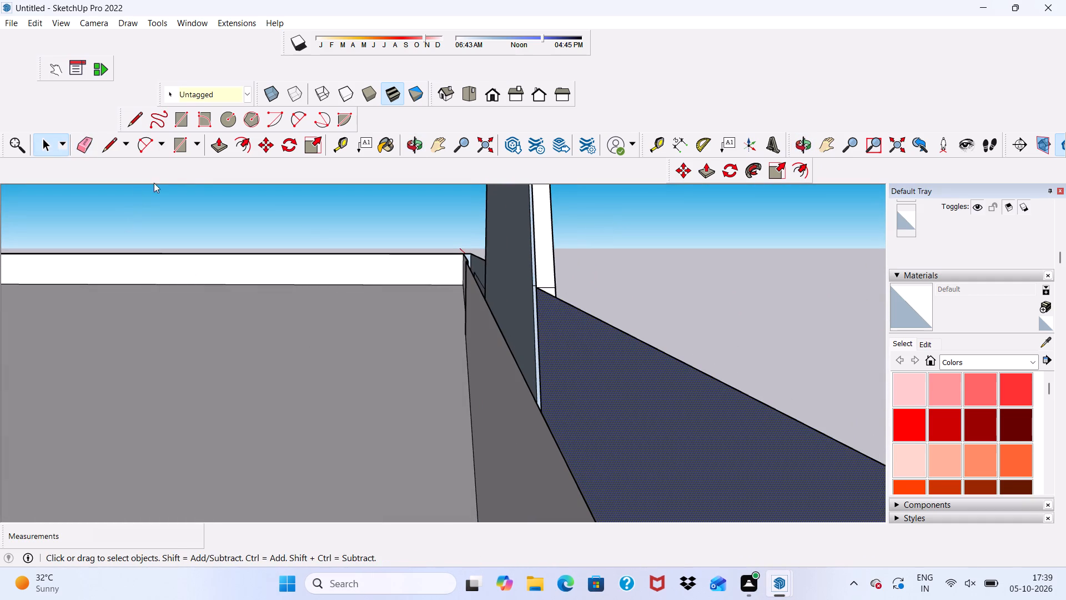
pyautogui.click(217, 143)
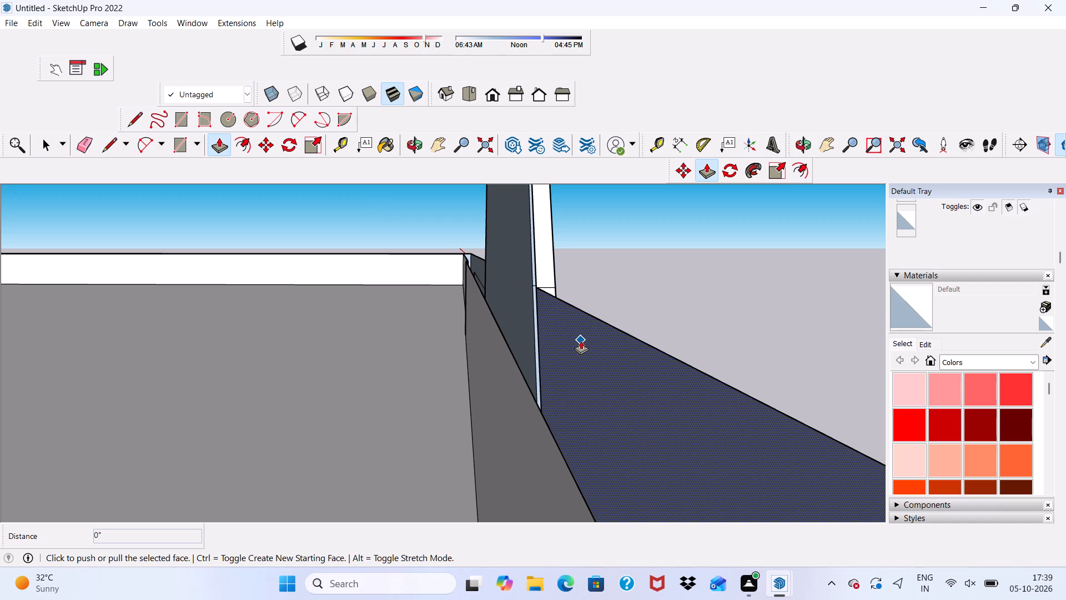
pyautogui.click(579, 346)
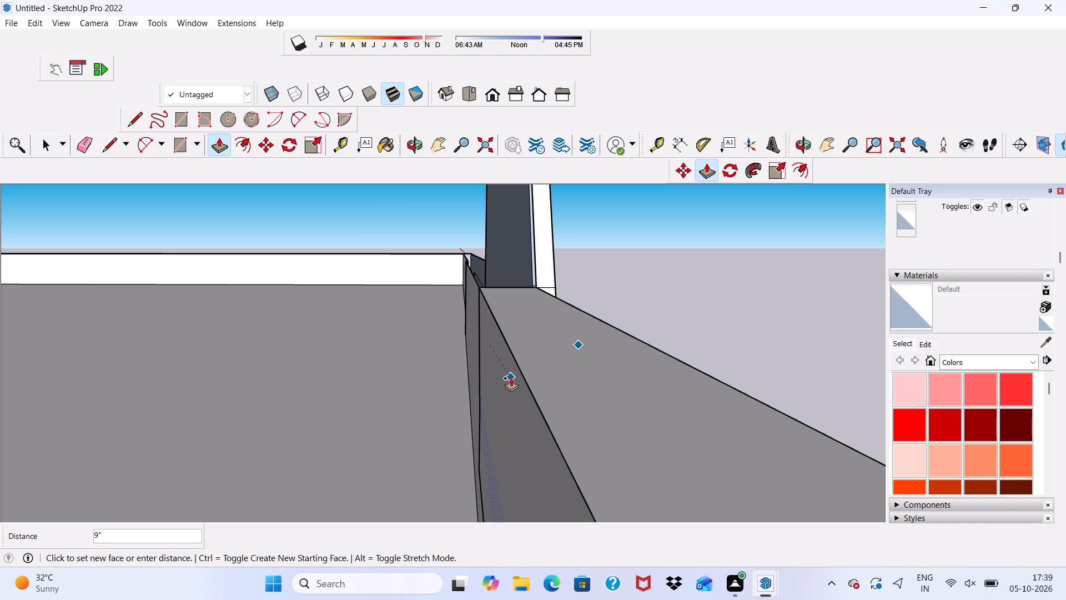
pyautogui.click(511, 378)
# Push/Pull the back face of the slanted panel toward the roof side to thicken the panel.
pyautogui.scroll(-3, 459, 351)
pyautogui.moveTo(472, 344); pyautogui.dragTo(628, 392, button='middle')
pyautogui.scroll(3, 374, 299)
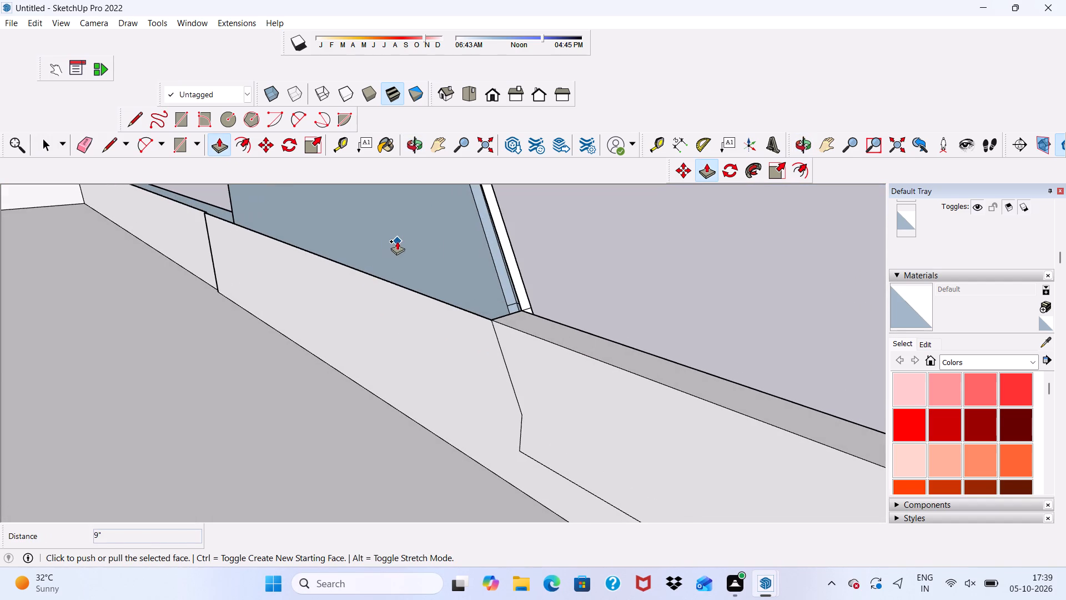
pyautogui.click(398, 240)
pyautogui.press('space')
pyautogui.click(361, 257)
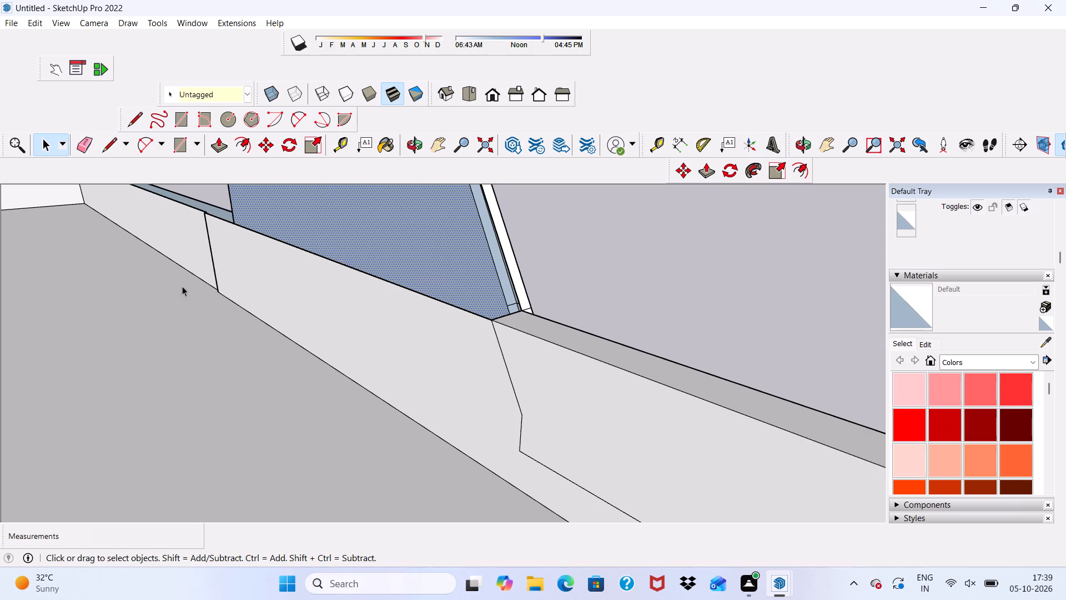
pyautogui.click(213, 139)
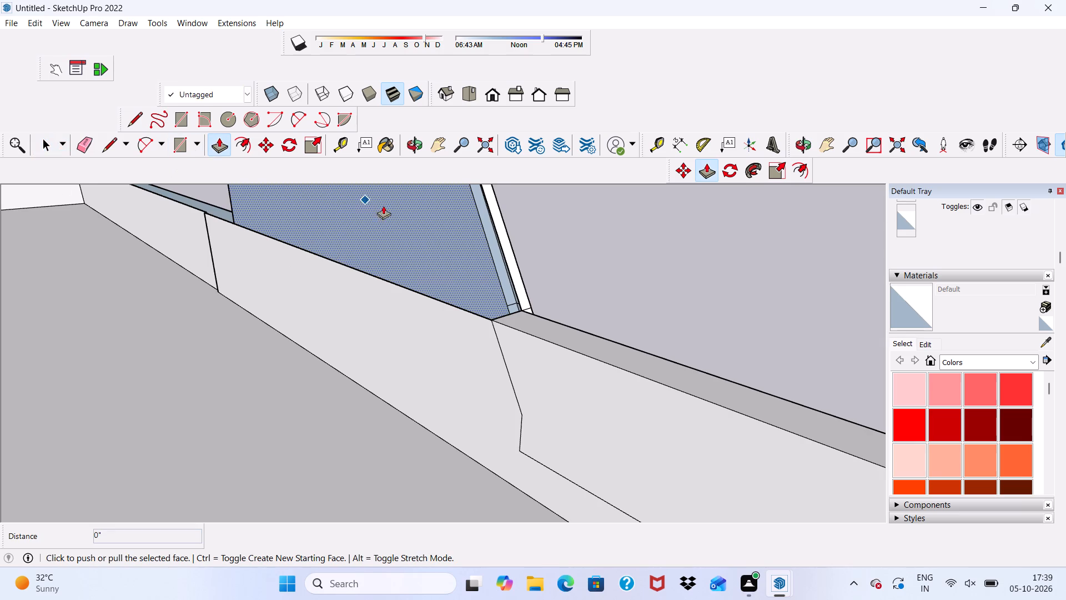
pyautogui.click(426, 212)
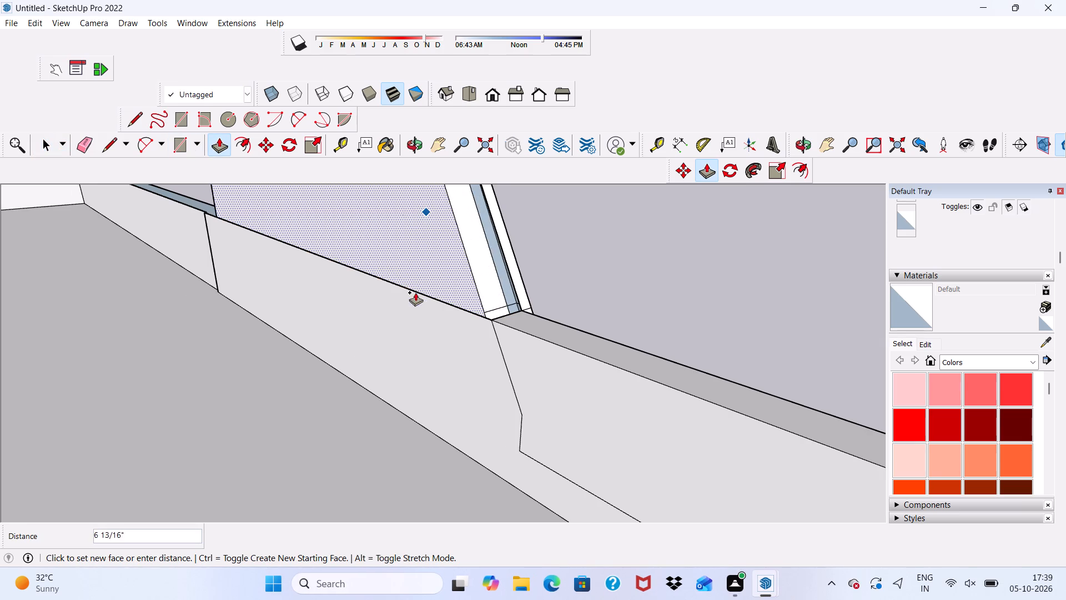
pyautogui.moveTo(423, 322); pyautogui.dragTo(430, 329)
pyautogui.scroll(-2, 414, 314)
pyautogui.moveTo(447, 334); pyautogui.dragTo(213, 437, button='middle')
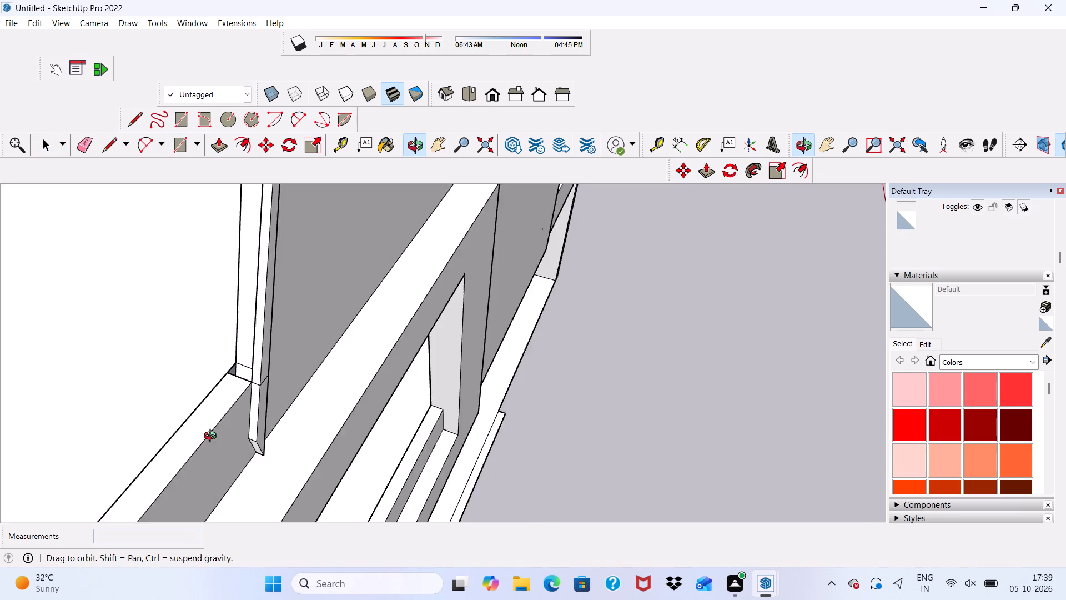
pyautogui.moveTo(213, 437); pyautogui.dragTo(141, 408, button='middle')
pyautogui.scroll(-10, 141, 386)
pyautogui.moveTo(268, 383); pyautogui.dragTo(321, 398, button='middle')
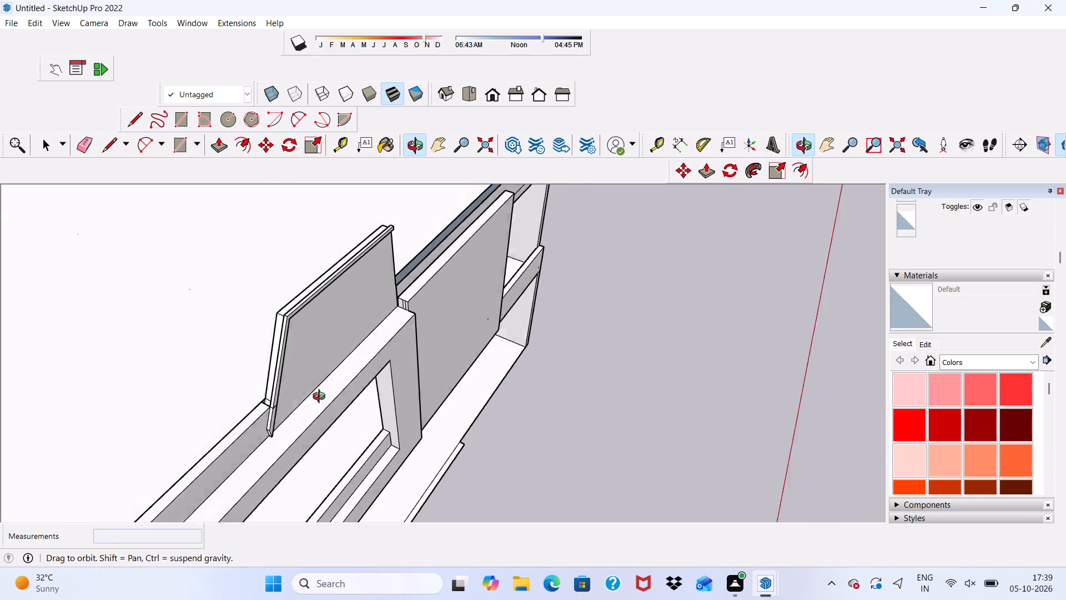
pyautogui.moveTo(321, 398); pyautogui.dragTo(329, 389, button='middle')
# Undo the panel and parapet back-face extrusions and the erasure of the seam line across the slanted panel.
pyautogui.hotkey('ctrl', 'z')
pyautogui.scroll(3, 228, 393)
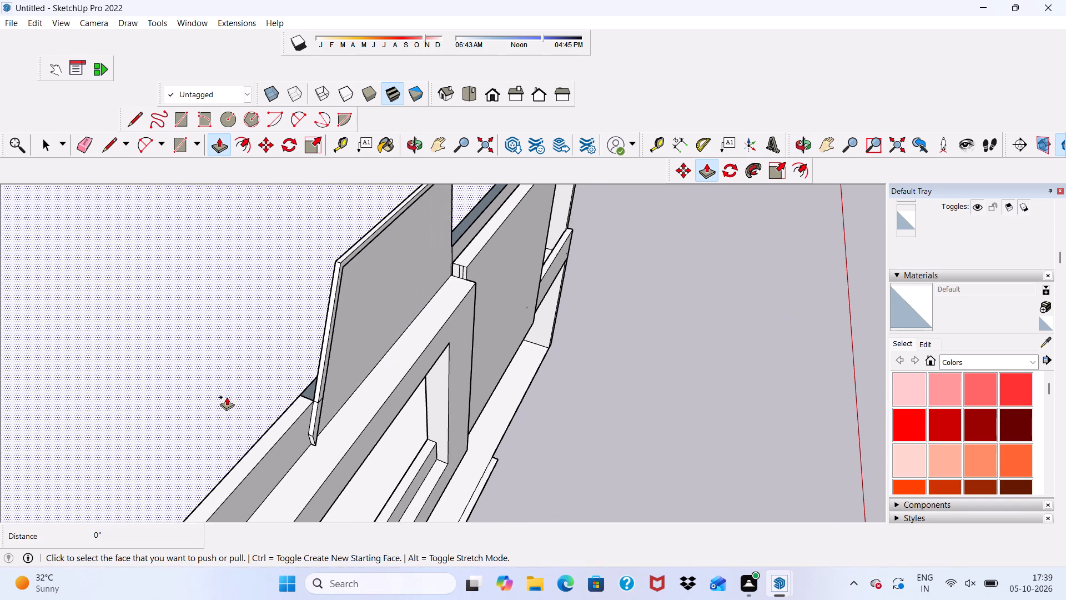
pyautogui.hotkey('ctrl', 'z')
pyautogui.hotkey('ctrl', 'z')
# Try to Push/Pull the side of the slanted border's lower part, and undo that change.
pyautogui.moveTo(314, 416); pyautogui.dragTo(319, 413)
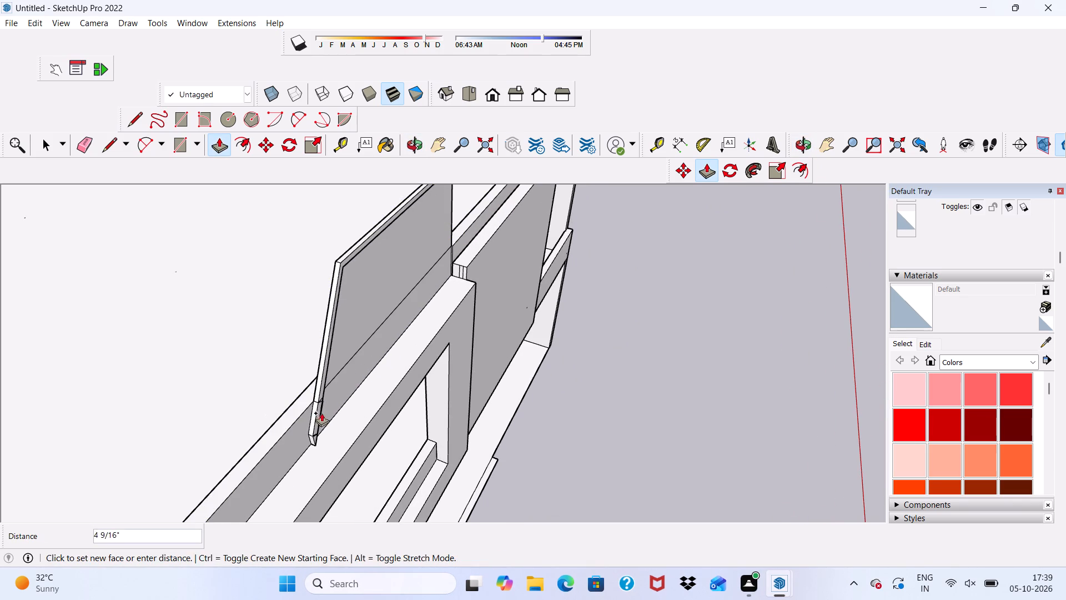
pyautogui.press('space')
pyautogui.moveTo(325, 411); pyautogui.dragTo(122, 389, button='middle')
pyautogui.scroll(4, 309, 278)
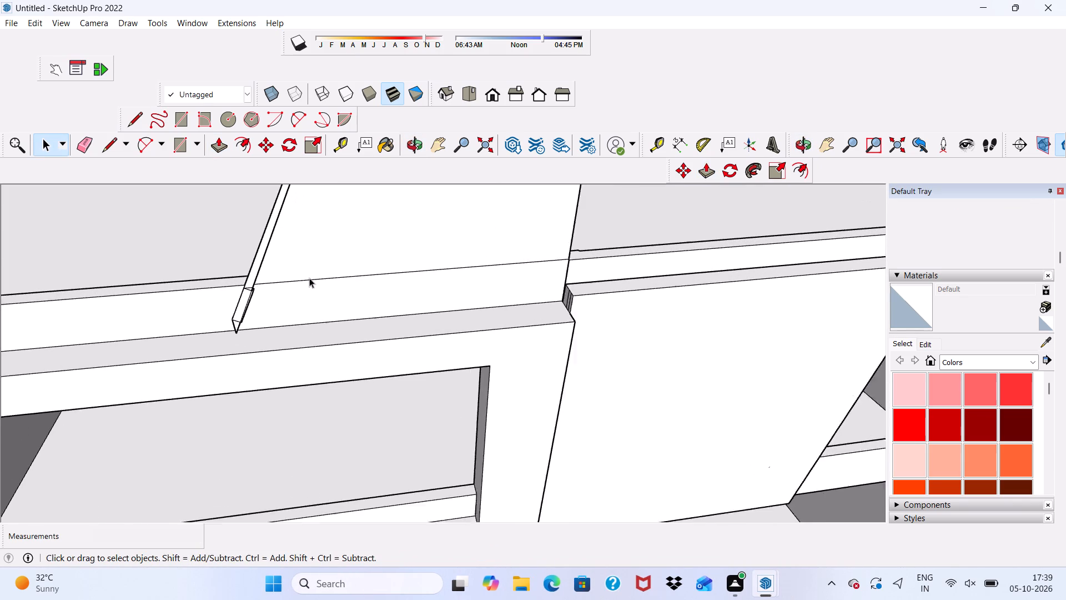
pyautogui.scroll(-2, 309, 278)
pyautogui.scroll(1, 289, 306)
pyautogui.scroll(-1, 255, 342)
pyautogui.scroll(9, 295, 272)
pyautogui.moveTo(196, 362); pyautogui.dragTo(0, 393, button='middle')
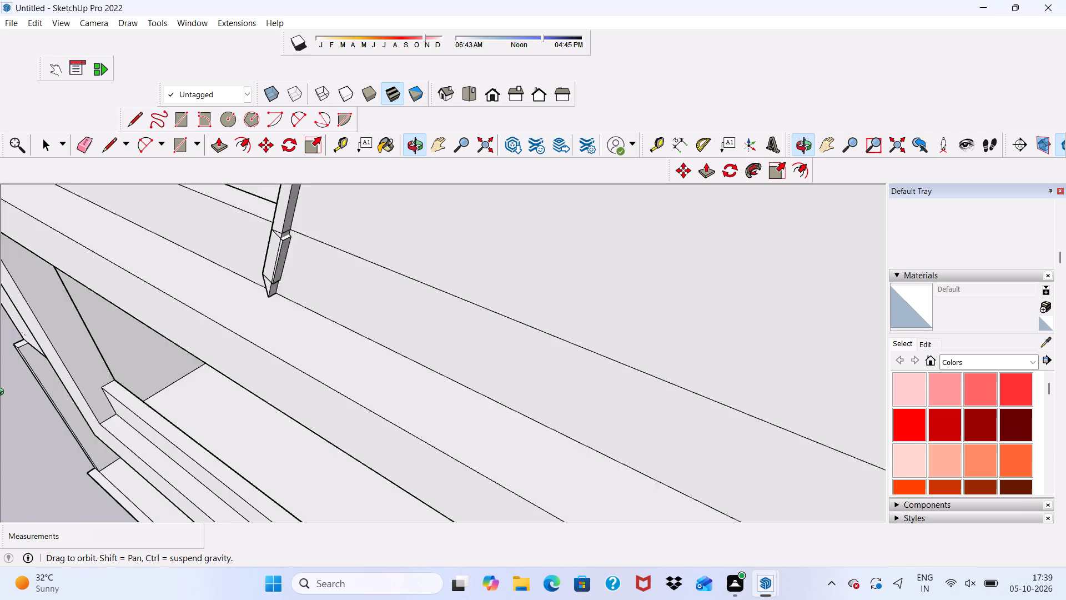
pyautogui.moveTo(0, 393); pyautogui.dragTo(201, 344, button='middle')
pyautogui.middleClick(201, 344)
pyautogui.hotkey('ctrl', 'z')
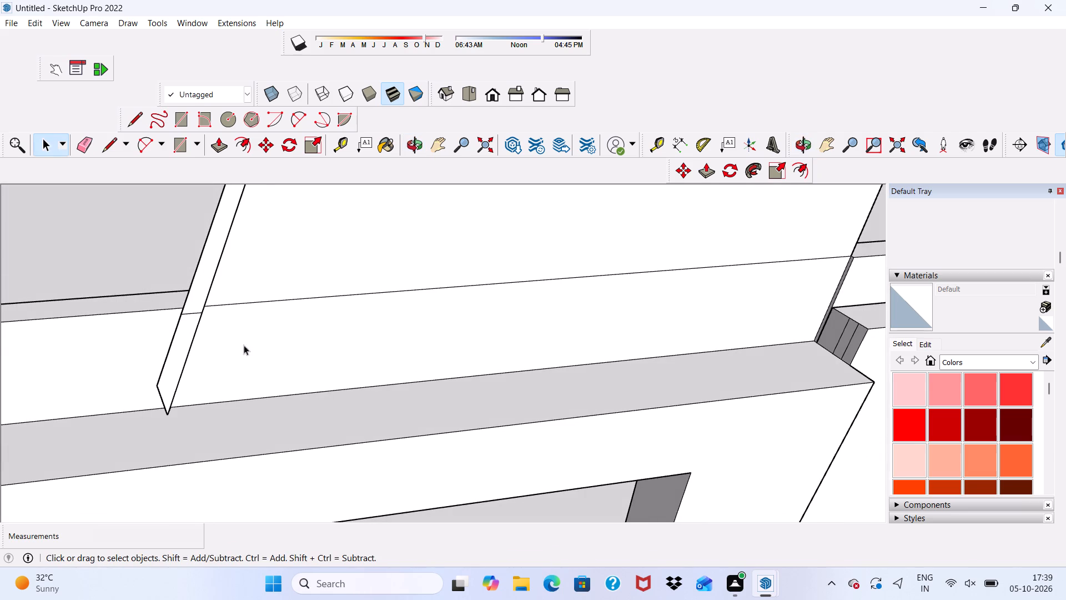
# Push/Pull the slanted panel's front face above the parapet-height seam outward by 3", flush with the raised border.
pyautogui.moveTo(247, 362); pyautogui.dragTo(411, 326, button='middle')
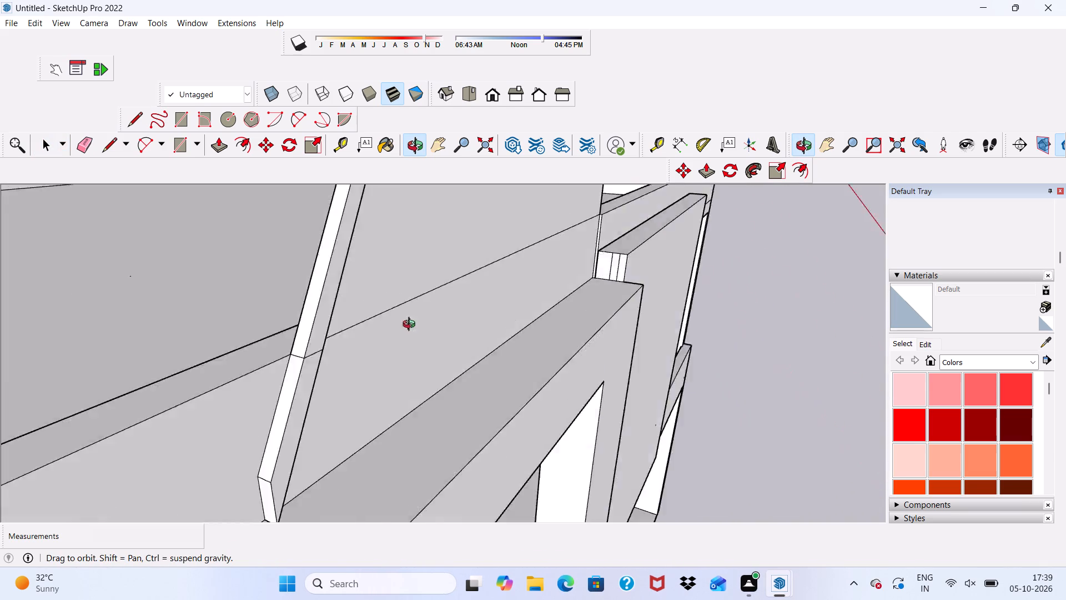
pyautogui.moveTo(411, 326); pyautogui.dragTo(278, 344, button='middle')
pyautogui.scroll(-6, 225, 342)
pyautogui.scroll(2, 305, 362)
pyautogui.scroll(-7, 315, 326)
pyautogui.moveTo(351, 367); pyautogui.dragTo(230, 284, button='middle')
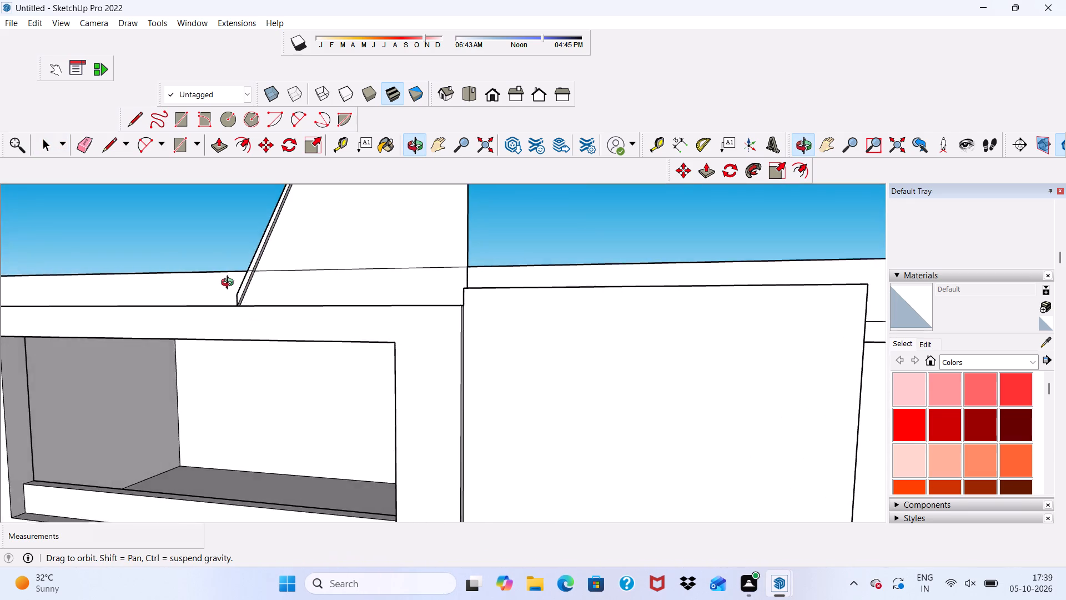
pyautogui.moveTo(230, 284); pyautogui.dragTo(275, 293, button='middle')
pyautogui.scroll(5, 319, 241)
pyautogui.click(329, 232)
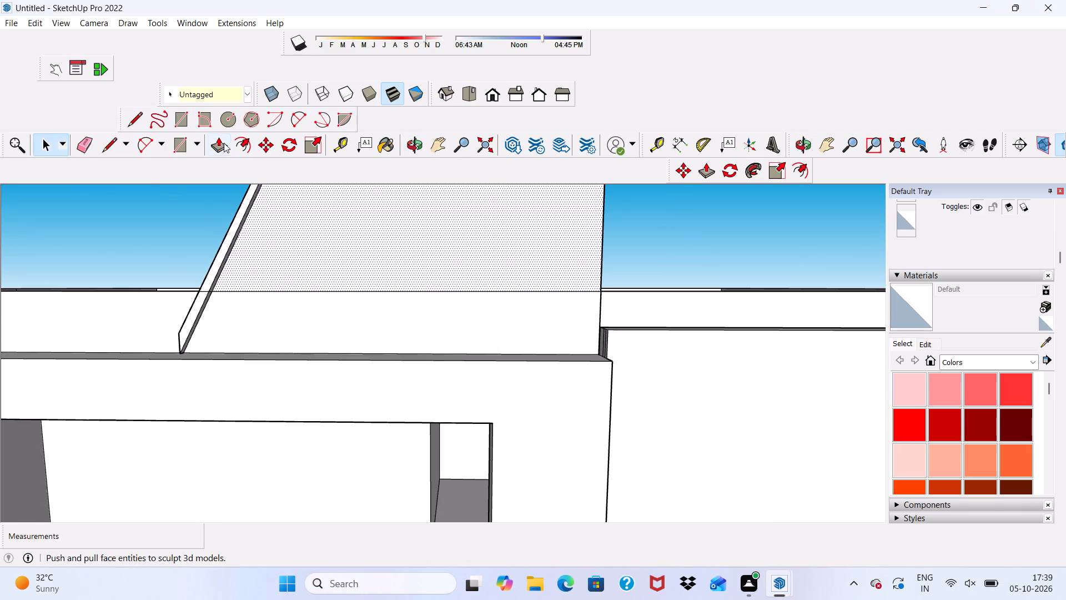
pyautogui.click(218, 143)
pyautogui.click(367, 216)
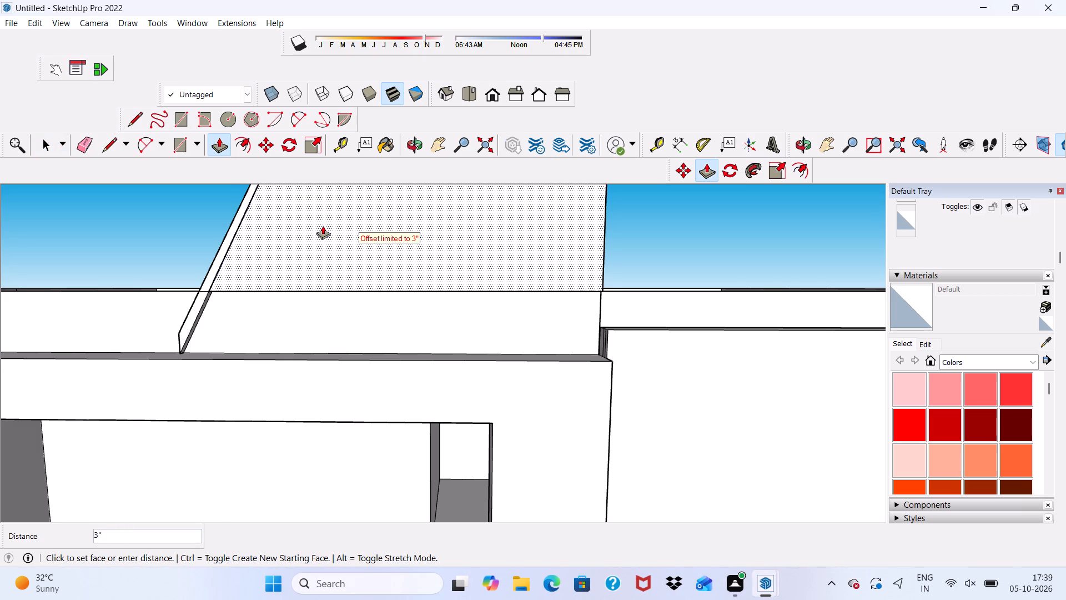
pyautogui.scroll(-3, 304, 230)
pyautogui.moveTo(304, 241); pyautogui.dragTo(269, 283, button='middle')
pyautogui.scroll(2, 352, 251)
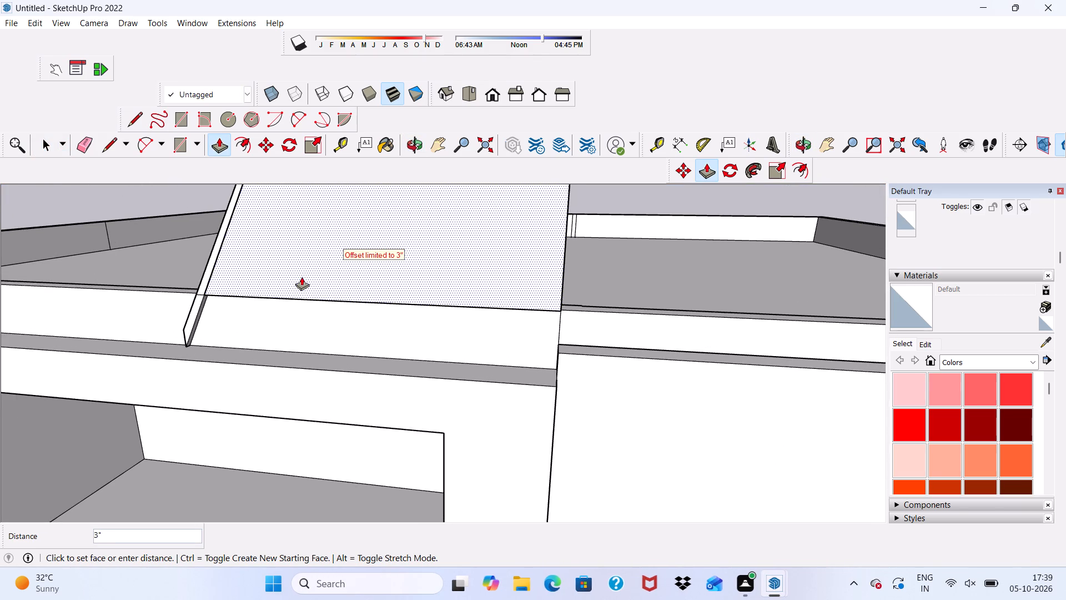
pyautogui.moveTo(301, 277); pyautogui.dragTo(288, 233, button='middle')
pyautogui.scroll(5, 284, 267)
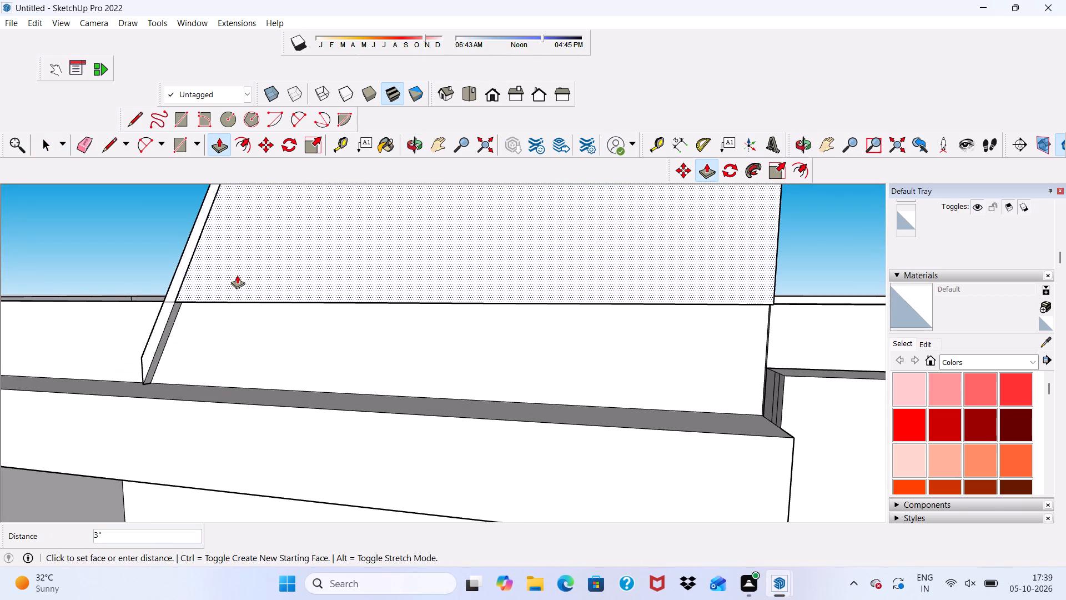
pyautogui.click(237, 275)
# Push/Pull the raised panel's thin bottom face down about 2' 2 7/16" to the ledge above the upper opening.
pyautogui.moveTo(196, 297); pyautogui.dragTo(212, 246, button='middle')
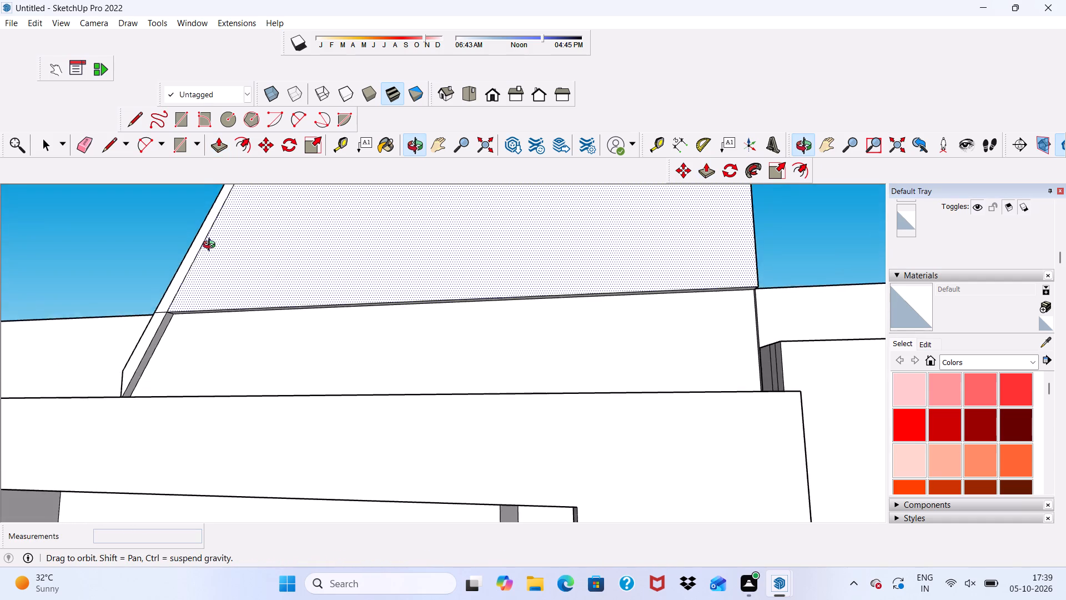
pyautogui.moveTo(212, 246); pyautogui.dragTo(230, 214, button='middle')
pyautogui.scroll(11, 203, 330)
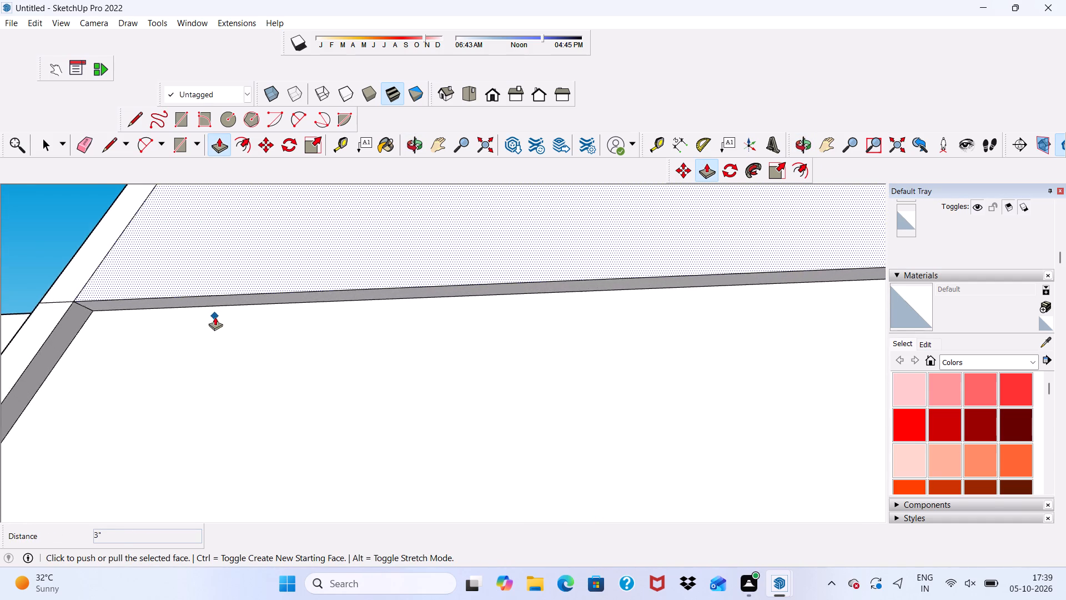
pyautogui.scroll(-1, 215, 313)
pyautogui.scroll(1, 215, 313)
pyautogui.scroll(-8, 215, 313)
pyautogui.press('space')
pyautogui.scroll(2, 133, 341)
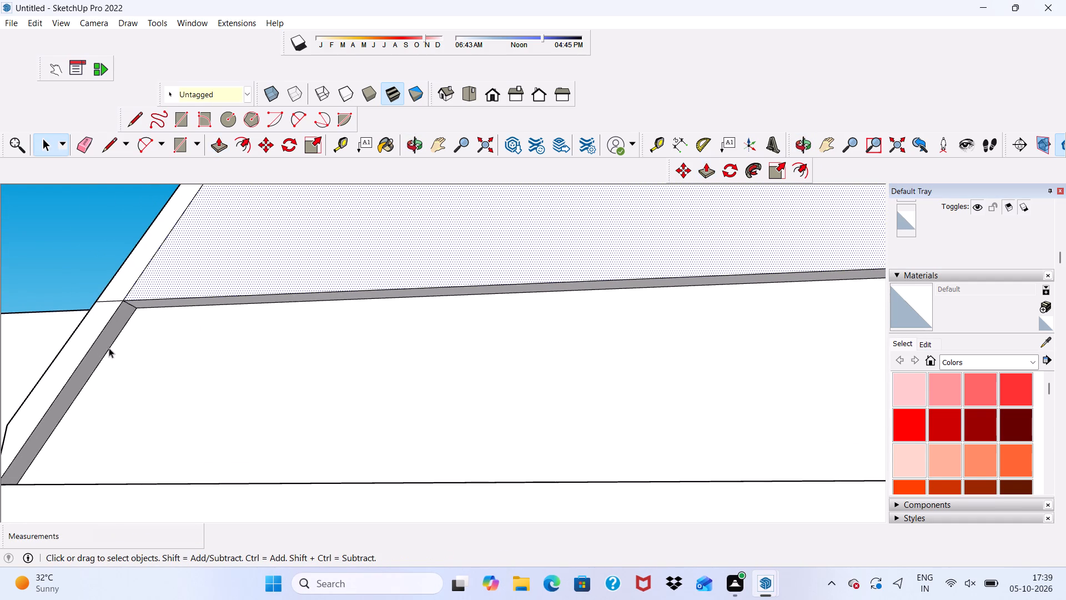
pyautogui.click(178, 305)
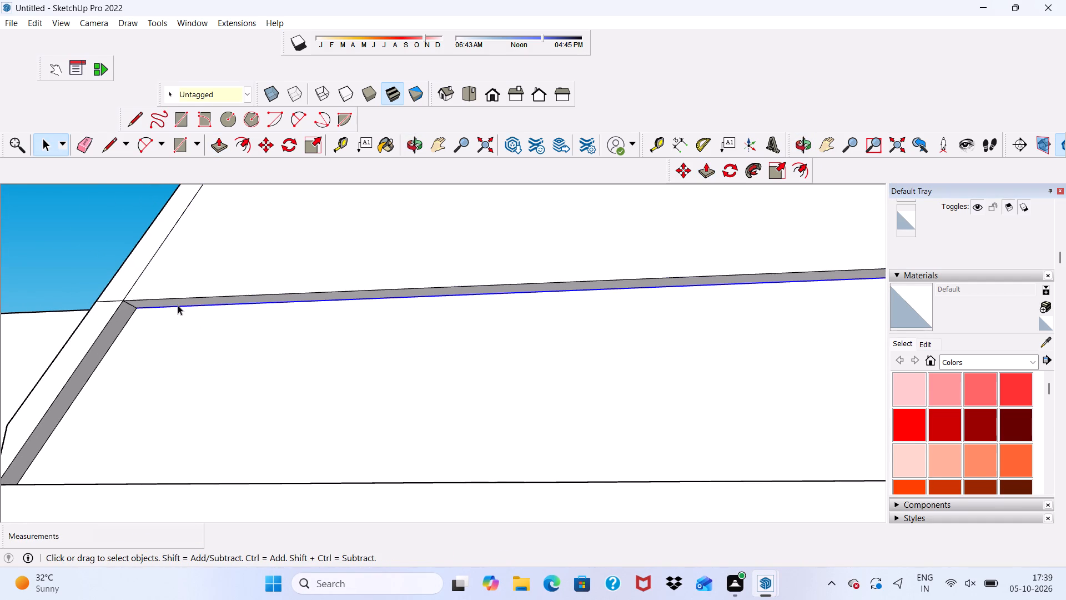
pyautogui.scroll(3, 229, 222)
pyautogui.scroll(-1, 188, 352)
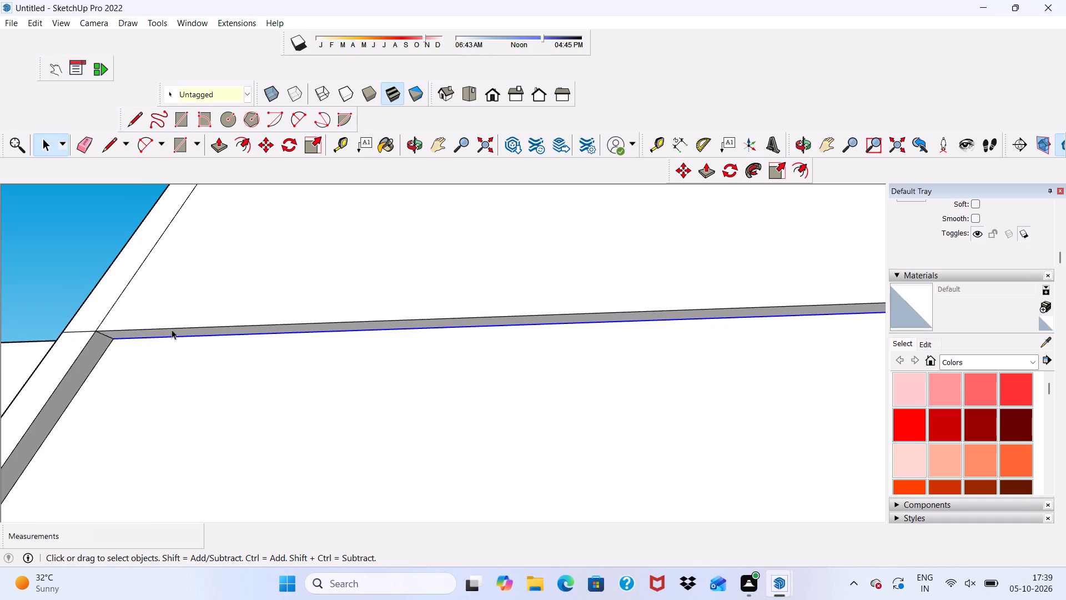
pyautogui.click(172, 329)
pyautogui.scroll(2, 182, 334)
pyautogui.click(160, 342)
pyautogui.click(160, 328)
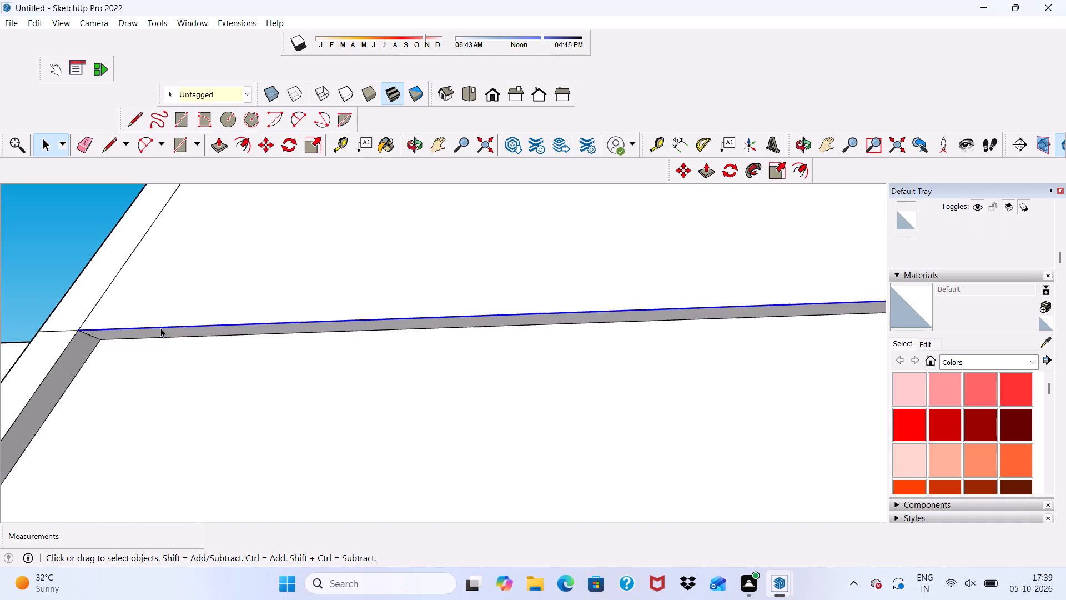
pyautogui.click(154, 333)
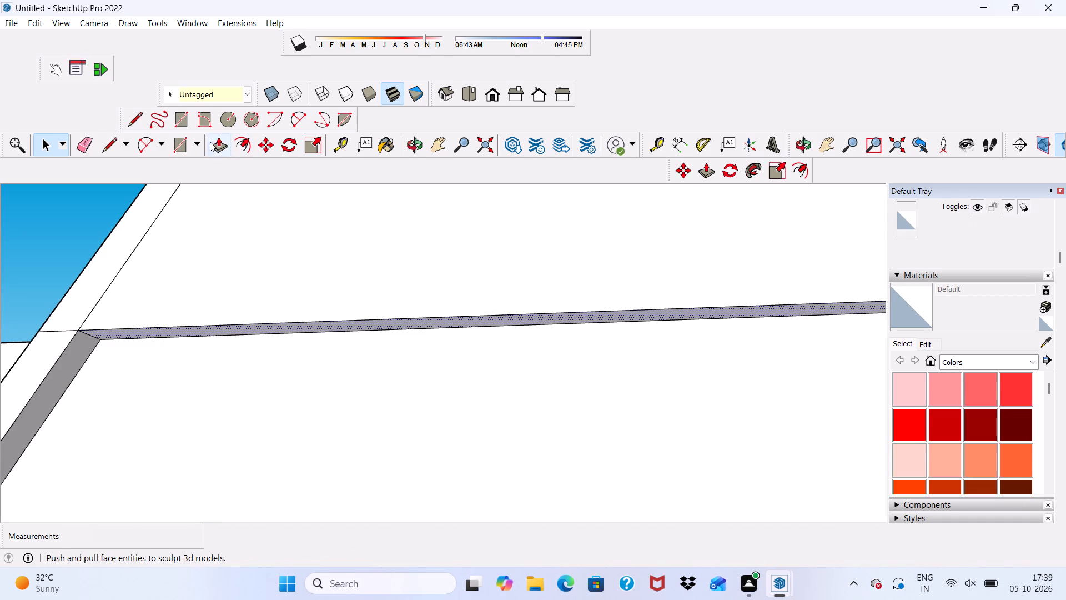
pyautogui.click(210, 142)
pyautogui.click(248, 326)
pyautogui.scroll(-7, 227, 368)
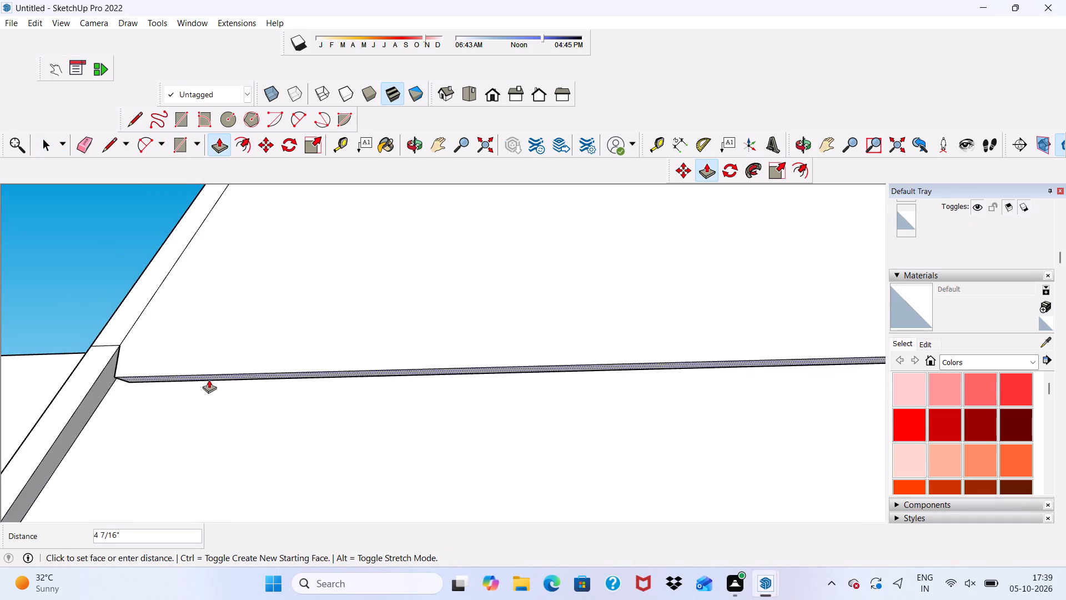
pyautogui.scroll(-2, 209, 379)
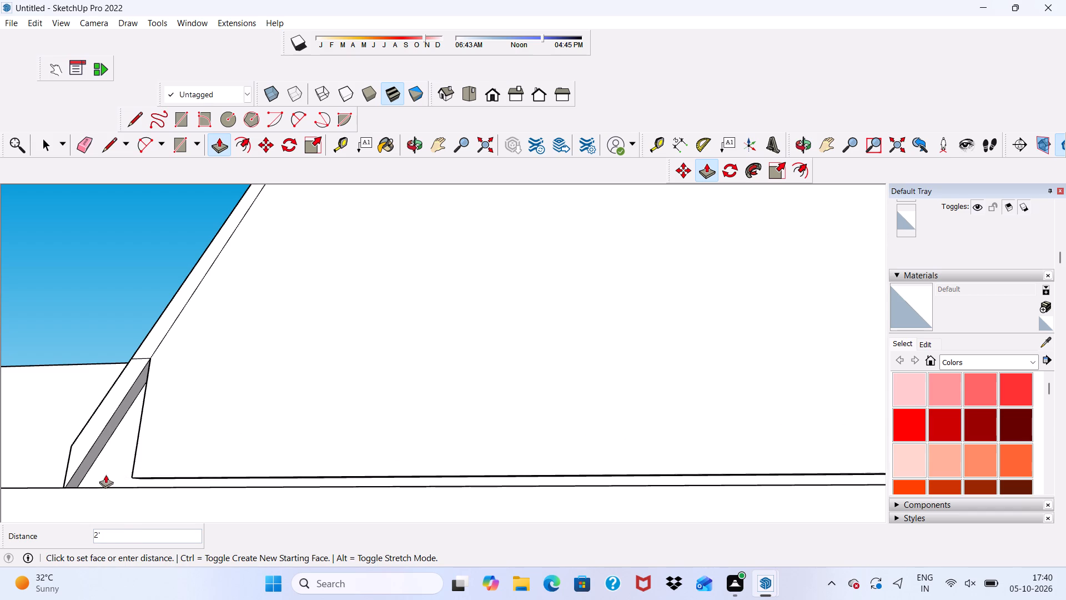
pyautogui.click(102, 488)
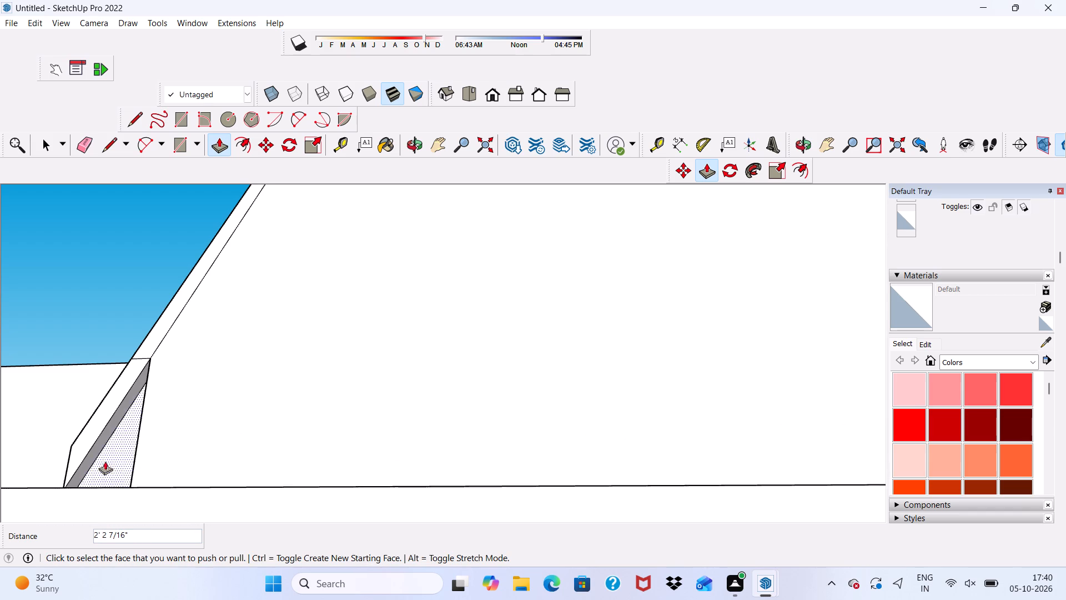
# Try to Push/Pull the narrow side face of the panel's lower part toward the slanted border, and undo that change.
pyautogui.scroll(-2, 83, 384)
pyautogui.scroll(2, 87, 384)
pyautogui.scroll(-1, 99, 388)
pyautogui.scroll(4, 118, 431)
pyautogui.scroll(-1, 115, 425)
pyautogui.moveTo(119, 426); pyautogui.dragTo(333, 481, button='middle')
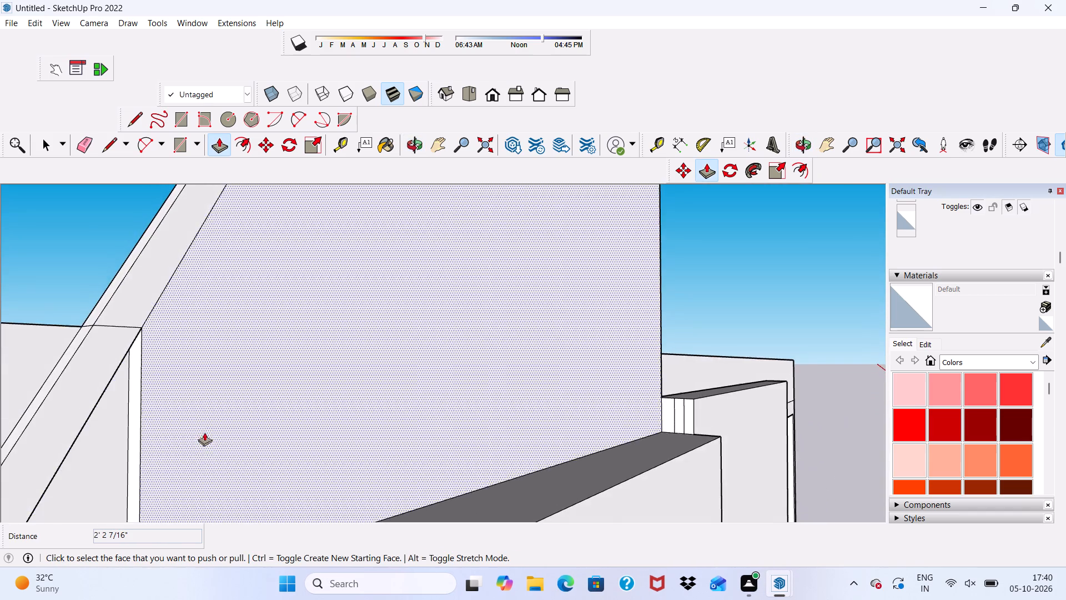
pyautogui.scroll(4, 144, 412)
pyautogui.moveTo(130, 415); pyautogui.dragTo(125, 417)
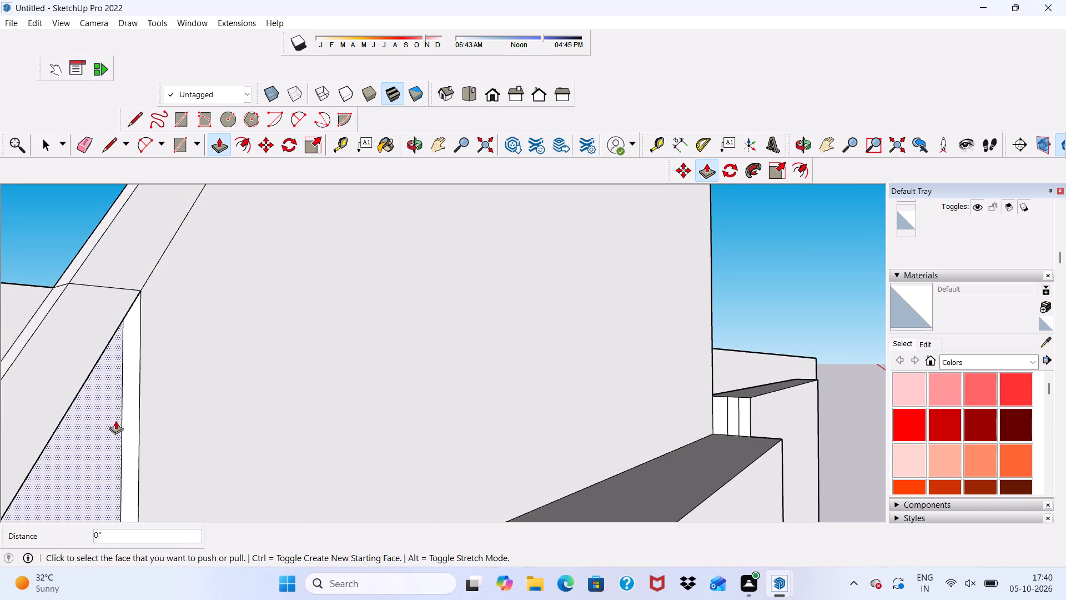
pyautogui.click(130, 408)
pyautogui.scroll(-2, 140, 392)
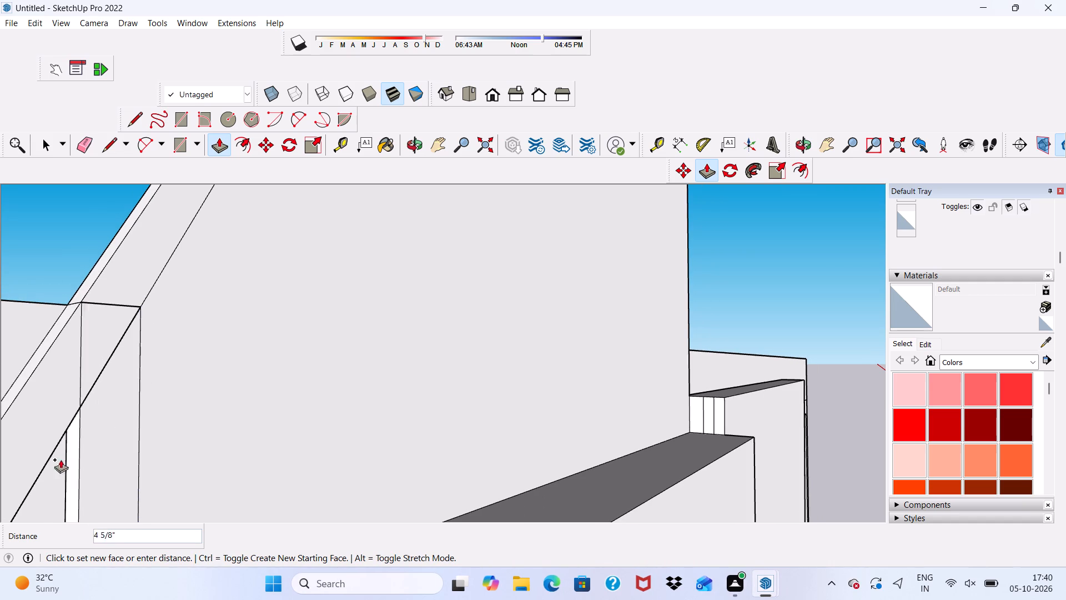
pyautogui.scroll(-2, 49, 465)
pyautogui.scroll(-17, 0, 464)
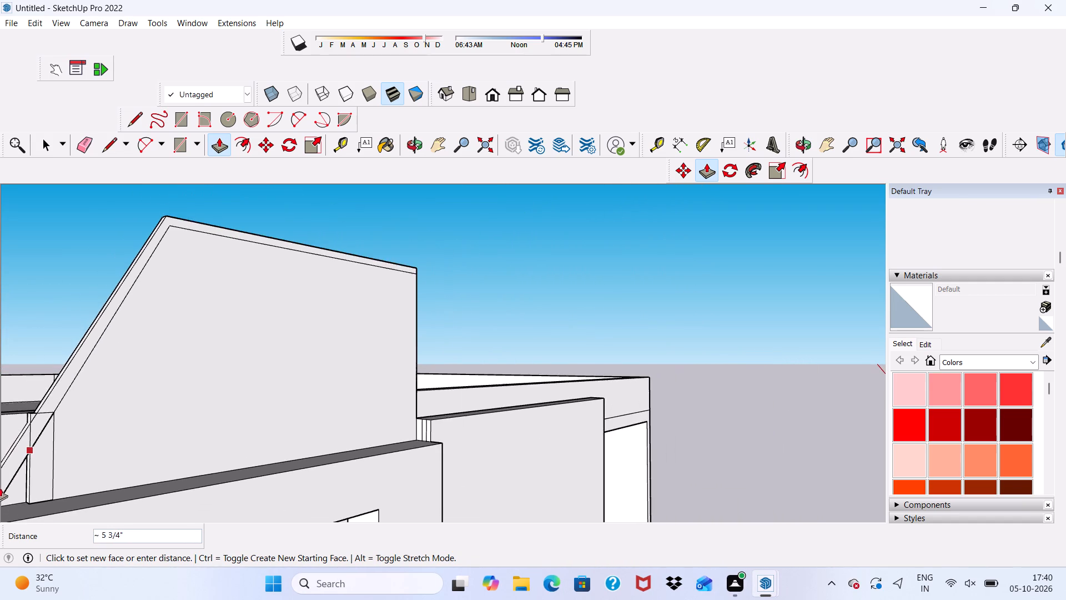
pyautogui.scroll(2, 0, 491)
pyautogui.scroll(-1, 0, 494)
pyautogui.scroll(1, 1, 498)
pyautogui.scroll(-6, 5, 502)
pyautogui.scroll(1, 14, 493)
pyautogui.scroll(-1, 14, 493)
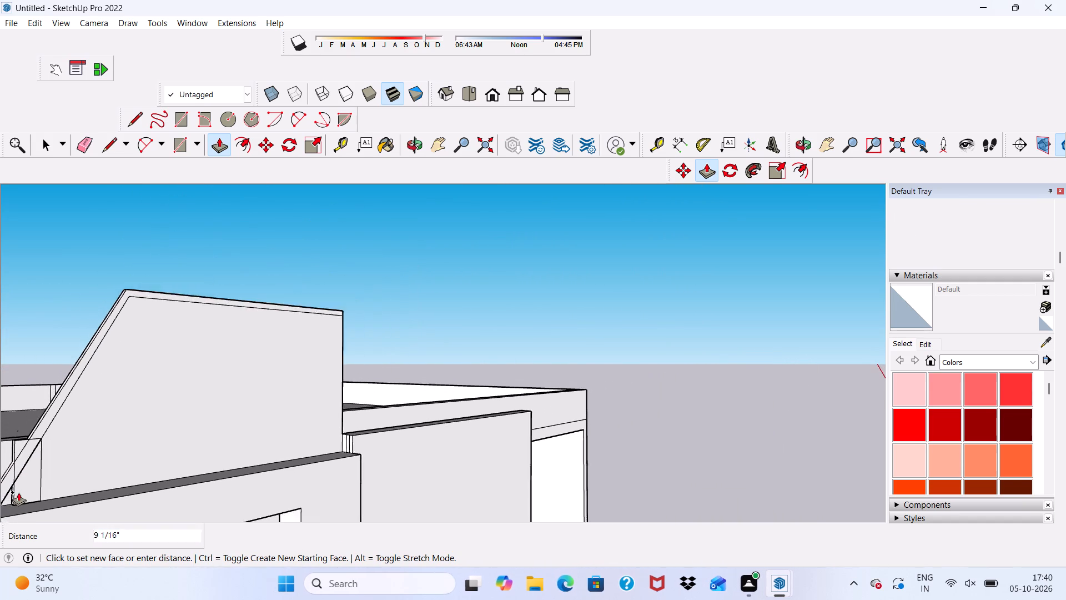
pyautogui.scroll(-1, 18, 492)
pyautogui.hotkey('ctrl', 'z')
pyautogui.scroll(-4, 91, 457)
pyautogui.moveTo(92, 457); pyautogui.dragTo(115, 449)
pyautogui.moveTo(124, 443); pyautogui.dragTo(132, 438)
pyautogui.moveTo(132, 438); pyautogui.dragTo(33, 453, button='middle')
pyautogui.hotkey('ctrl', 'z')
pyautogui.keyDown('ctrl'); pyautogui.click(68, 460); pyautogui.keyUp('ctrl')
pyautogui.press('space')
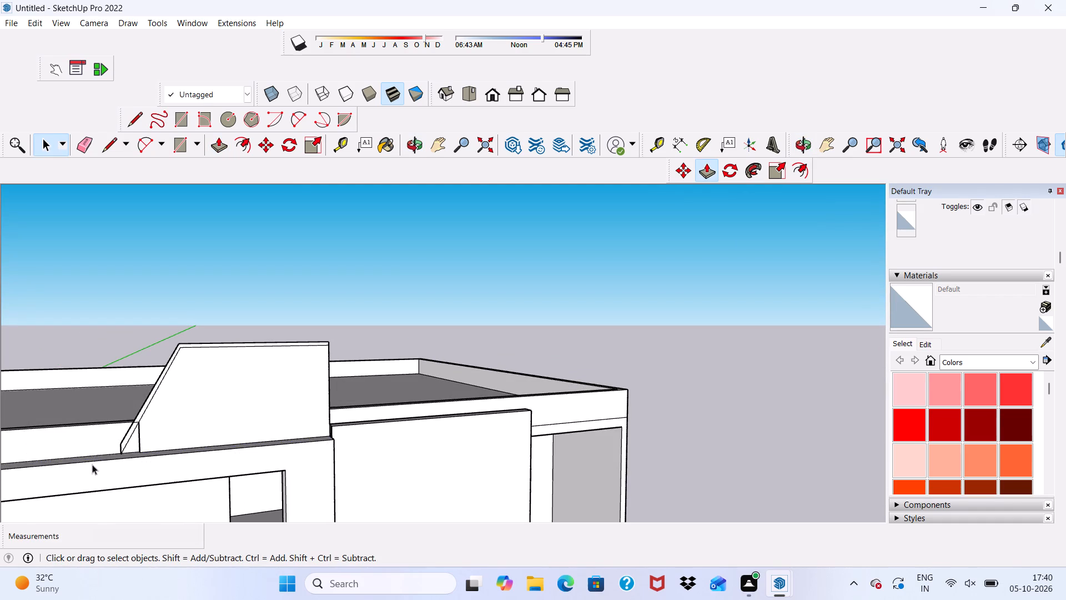
# Push/Pull the recessed triangular face between the slanted border and the panel's lower part outward 3", flush with the border.
pyautogui.scroll(-4, 93, 479)
pyautogui.scroll(10, 123, 456)
pyautogui.moveTo(129, 449); pyautogui.dragTo(110, 438, button='middle')
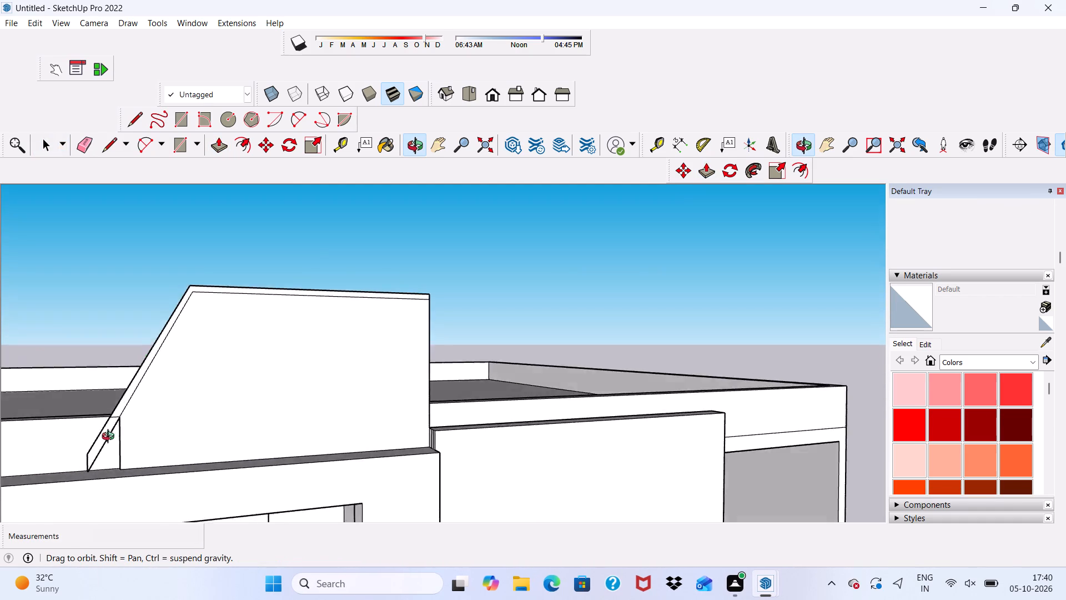
pyautogui.moveTo(110, 438); pyautogui.dragTo(197, 454, button='middle')
pyautogui.scroll(1, 160, 458)
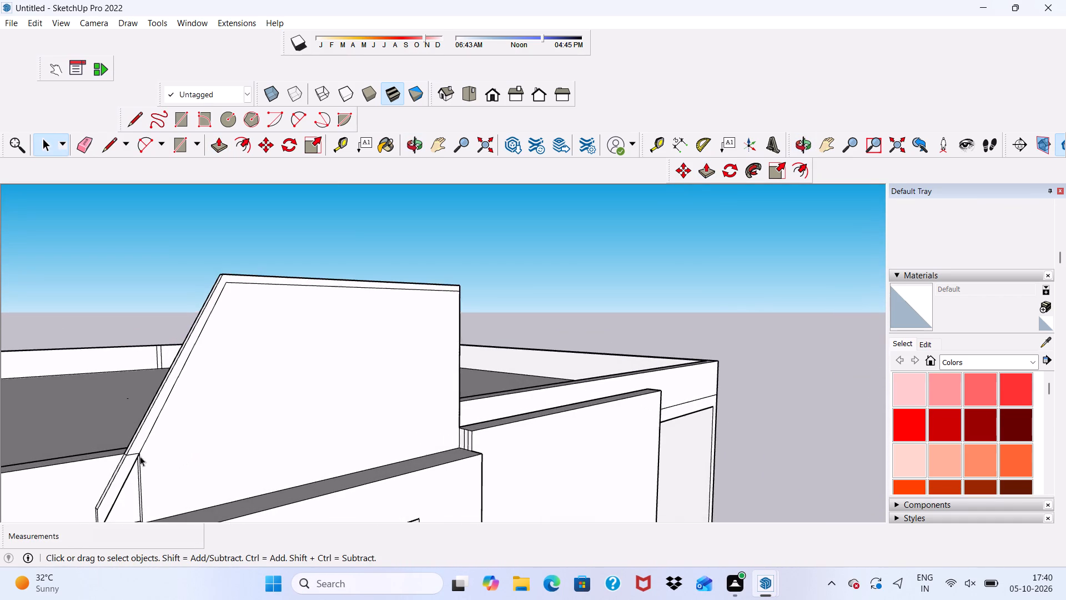
pyautogui.scroll(4, 148, 467)
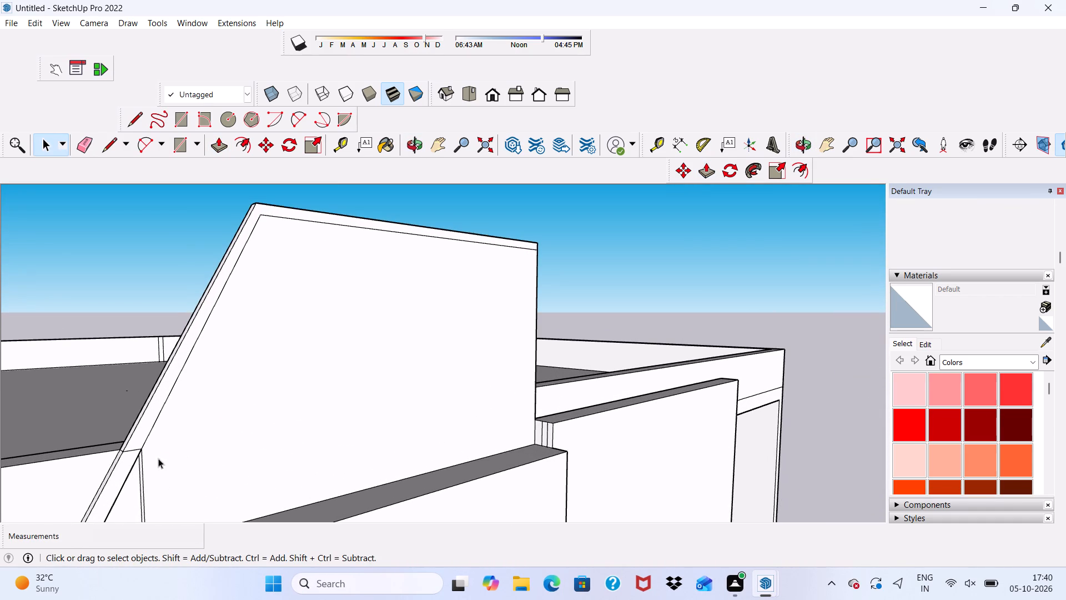
pyautogui.moveTo(158, 458); pyautogui.dragTo(74, 387, button='middle')
pyautogui.scroll(4, 94, 406)
pyautogui.click(81, 409)
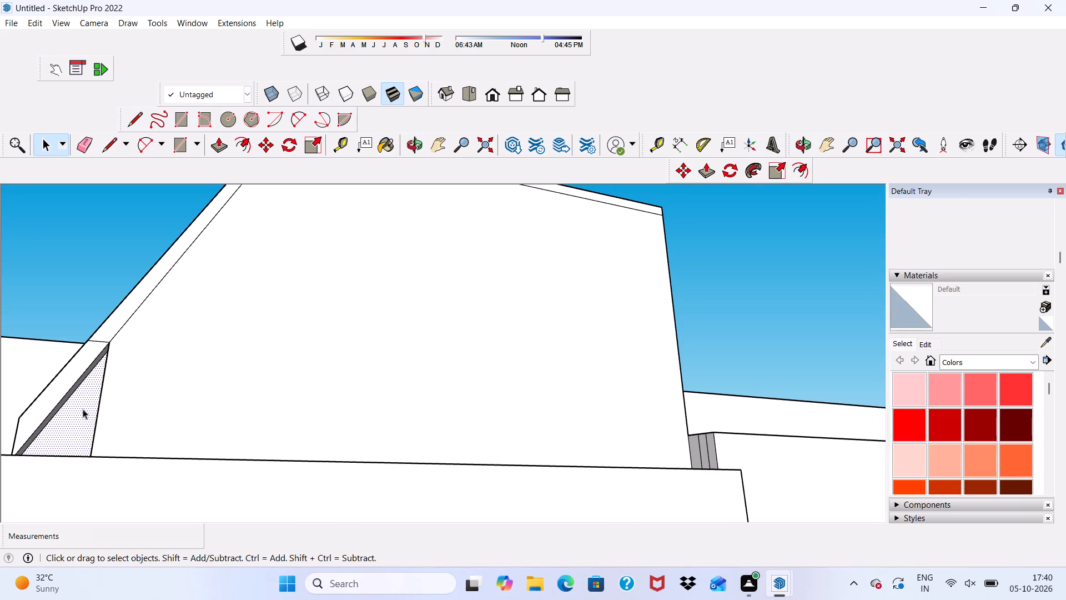
pyautogui.moveTo(313, 92); pyautogui.dragTo(294, 119)
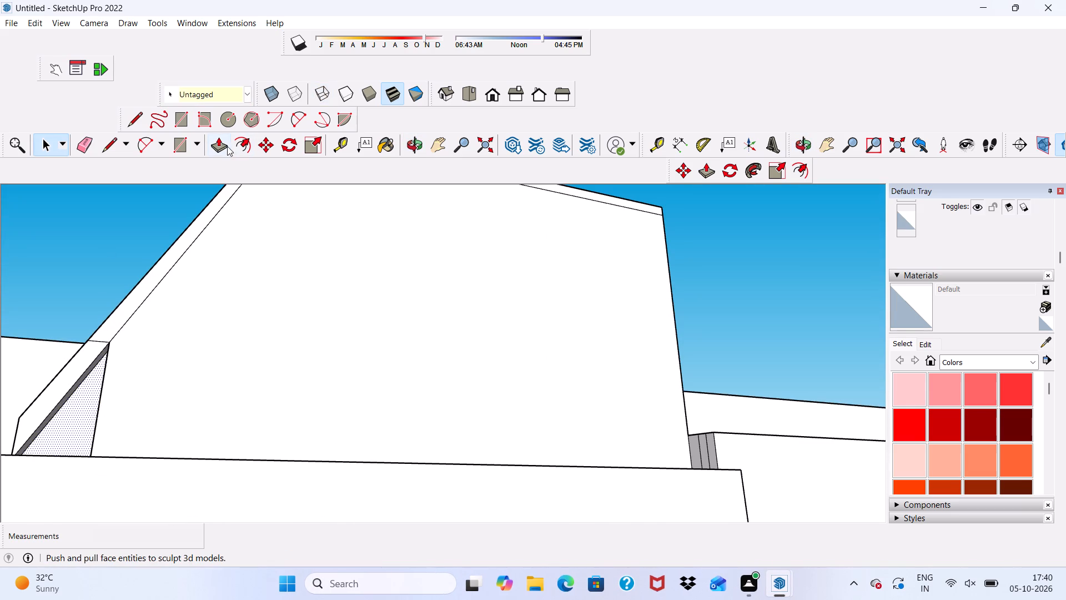
pyautogui.click(225, 144)
pyautogui.scroll(3, 122, 383)
pyautogui.click(76, 415)
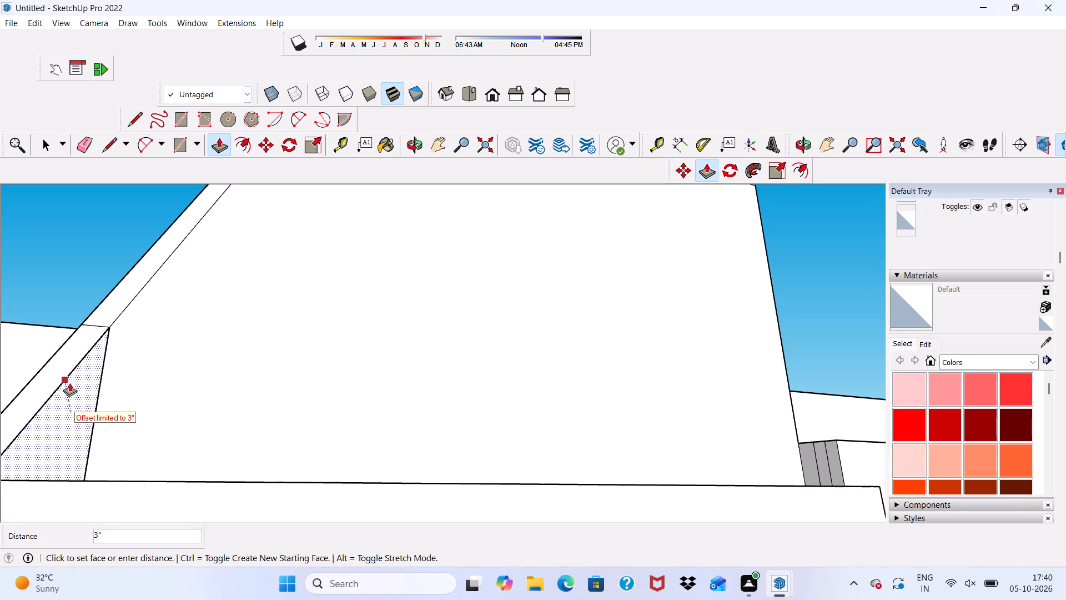
pyautogui.click(64, 386)
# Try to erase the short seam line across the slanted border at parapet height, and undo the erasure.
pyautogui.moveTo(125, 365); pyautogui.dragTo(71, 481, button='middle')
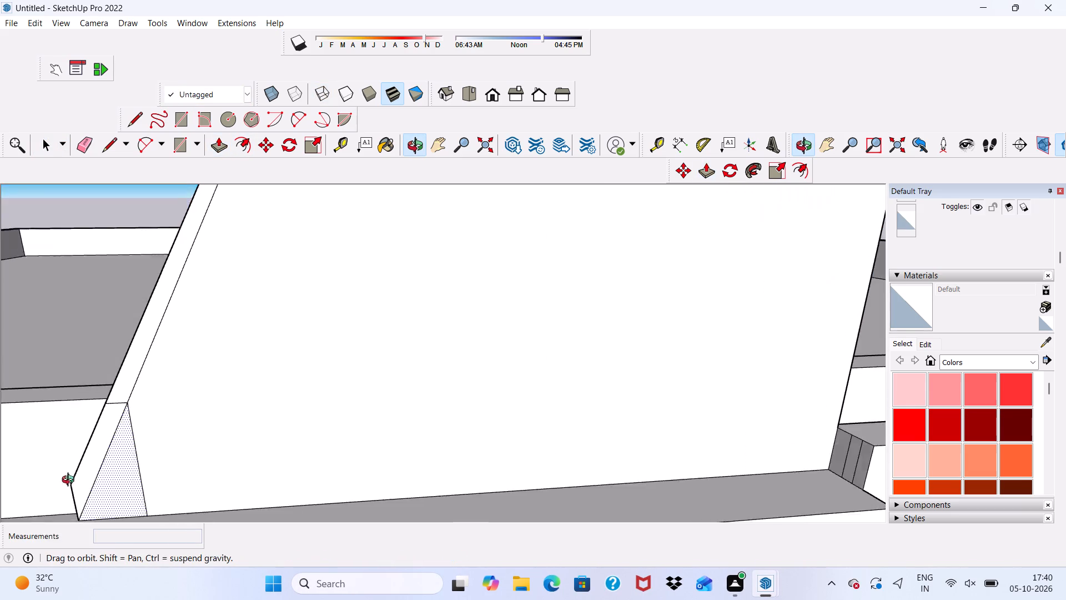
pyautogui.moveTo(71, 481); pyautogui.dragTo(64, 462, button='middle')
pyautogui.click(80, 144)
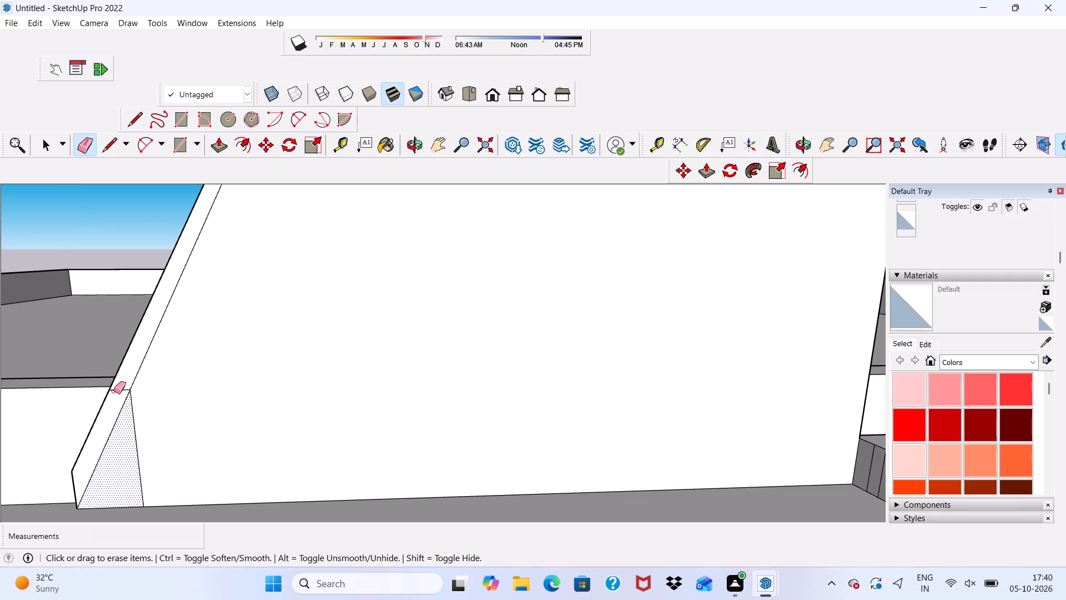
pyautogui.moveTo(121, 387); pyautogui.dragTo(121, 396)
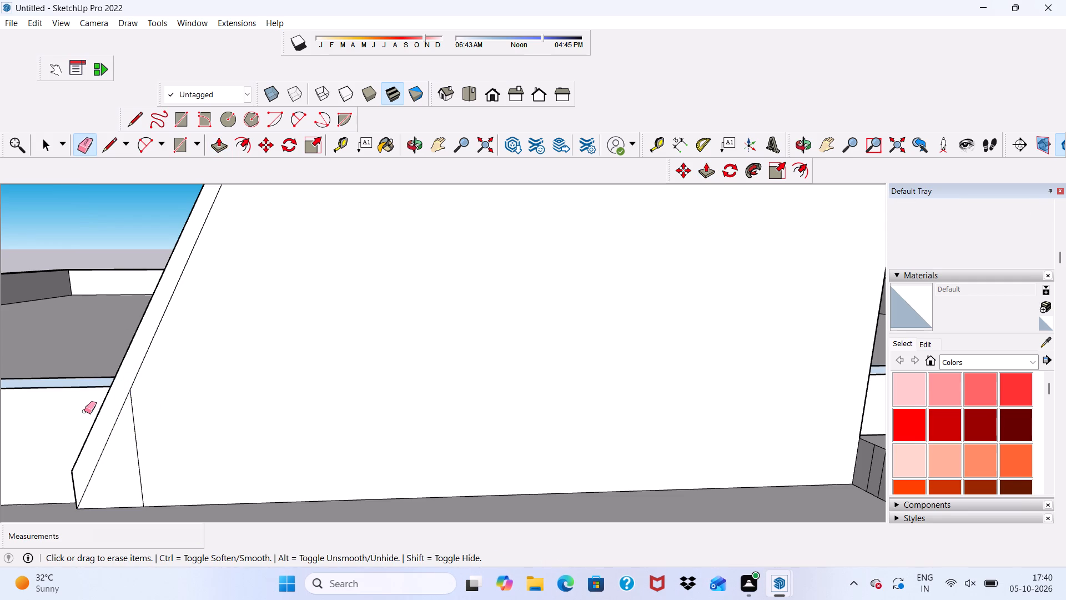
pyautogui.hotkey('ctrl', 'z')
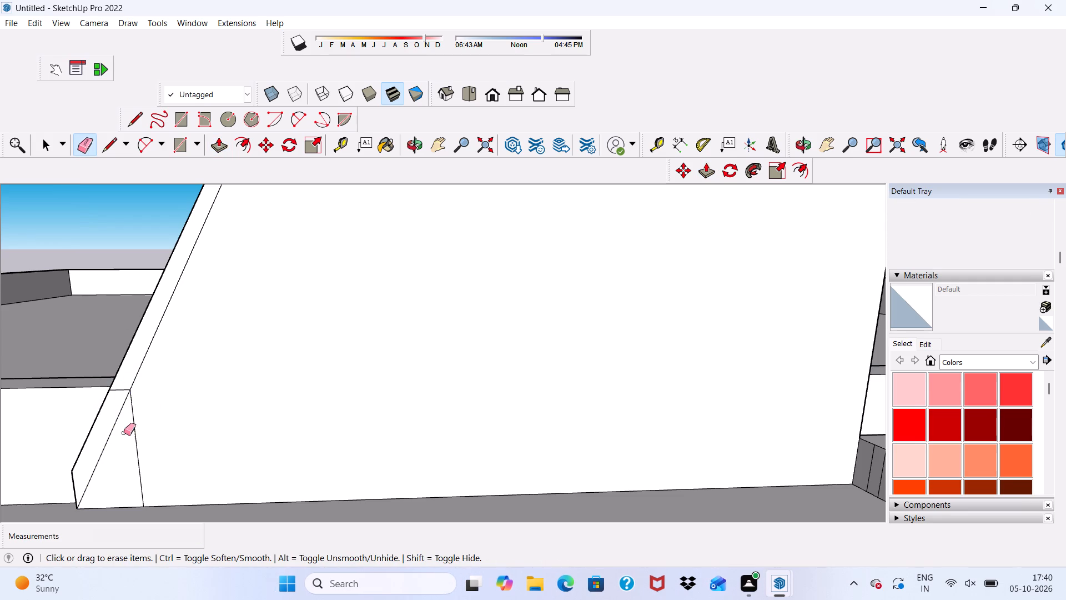
# Erase the near-vertical seam line between the filled triangle and the rest of the slanted panel.
pyautogui.moveTo(138, 439); pyautogui.dragTo(137, 446)
# Push/Pull the front face of the border along the panel's top and slanted side outward by 3".
pyautogui.scroll(-5, 131, 432)
pyautogui.scroll(1, 129, 432)
pyautogui.scroll(-1, 141, 417)
pyautogui.scroll(1, 141, 417)
pyautogui.scroll(-1, 141, 421)
pyautogui.scroll(1, 143, 429)
pyautogui.scroll(-6, 150, 436)
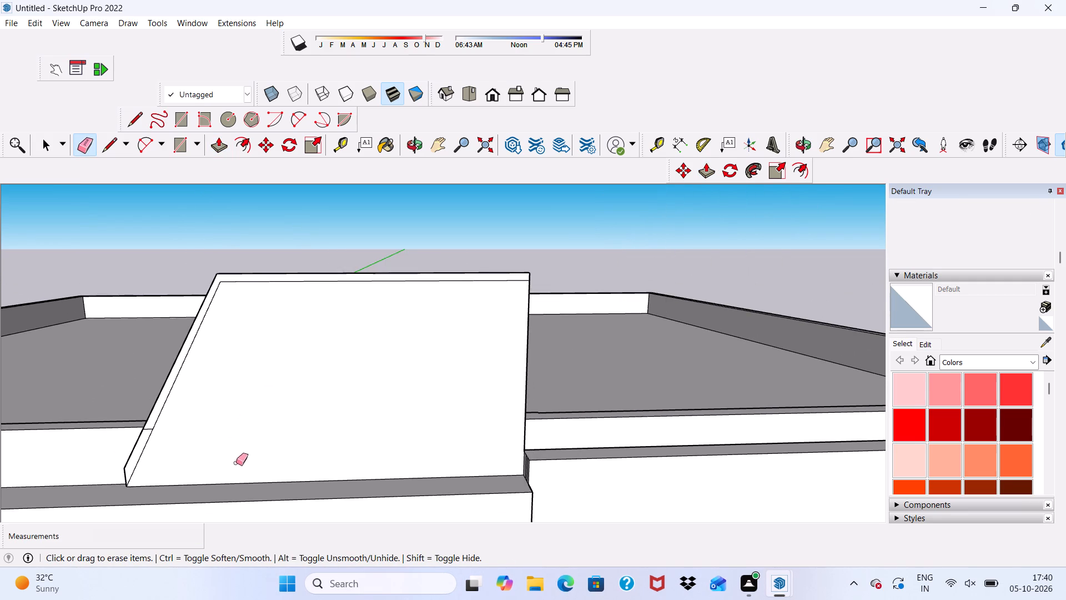
pyautogui.press('space')
pyautogui.scroll(2, 324, 243)
pyautogui.click(324, 386)
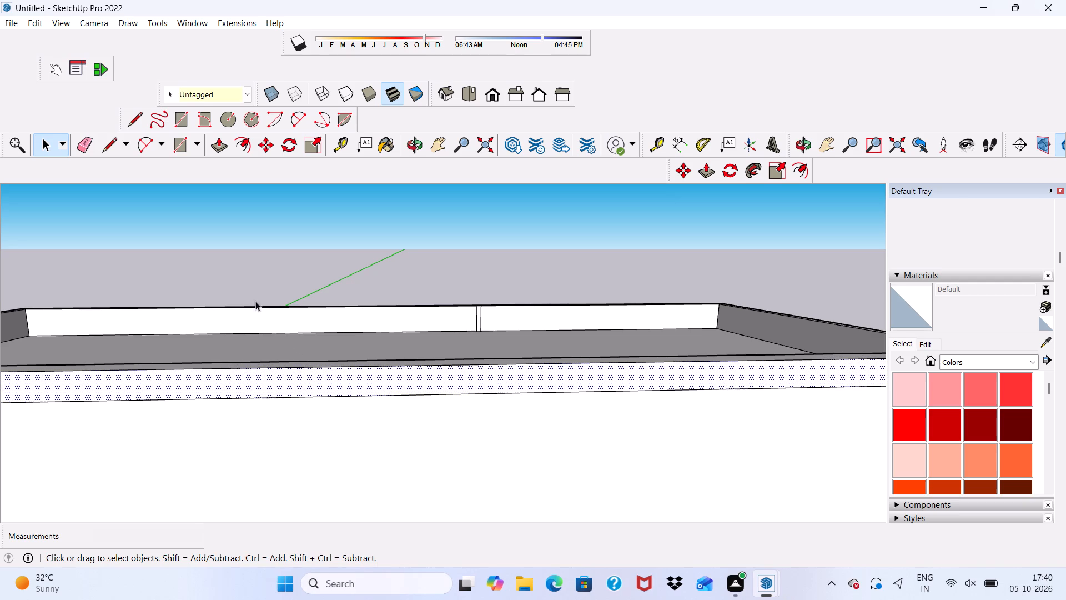
pyautogui.click(223, 141)
pyautogui.scroll(-6, 299, 278)
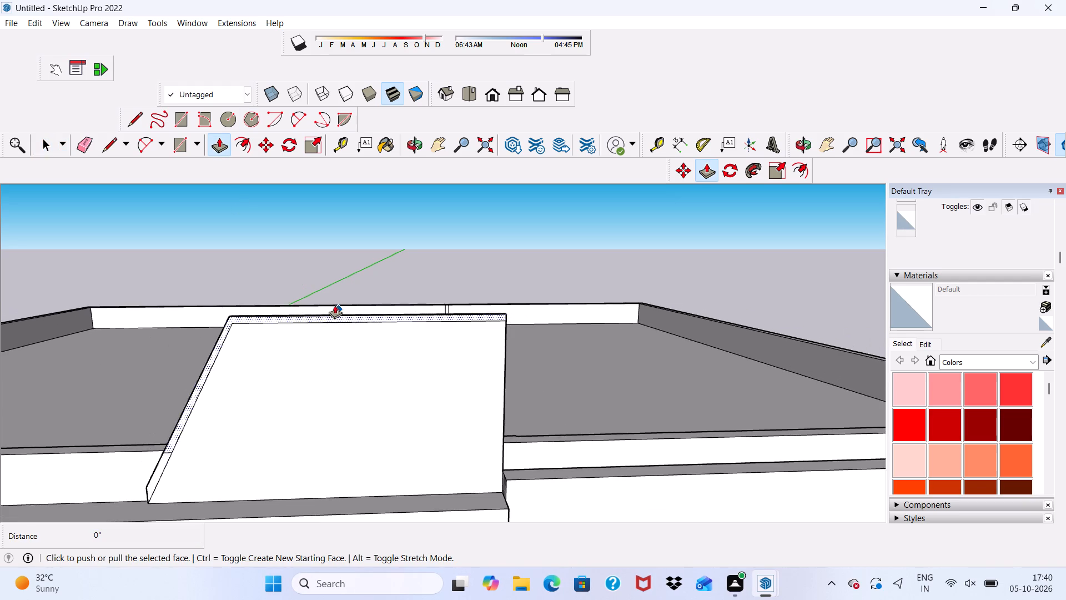
pyautogui.scroll(3, 333, 308)
pyautogui.scroll(-7, 334, 285)
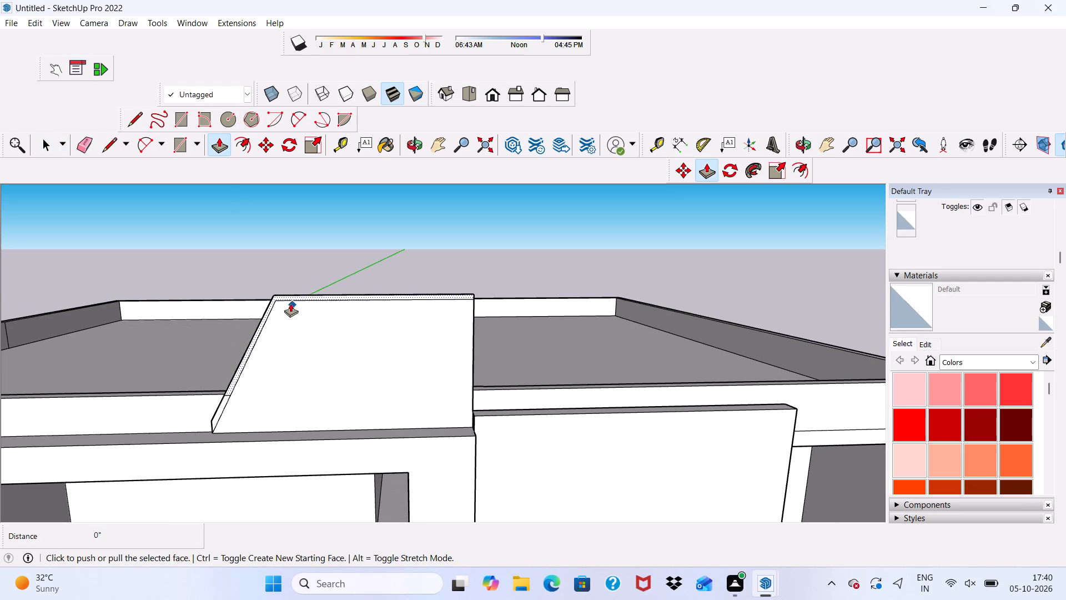
pyautogui.scroll(8, 290, 302)
pyautogui.scroll(-5, 284, 293)
pyautogui.moveTo(350, 298); pyautogui.dragTo(194, 373, button='middle')
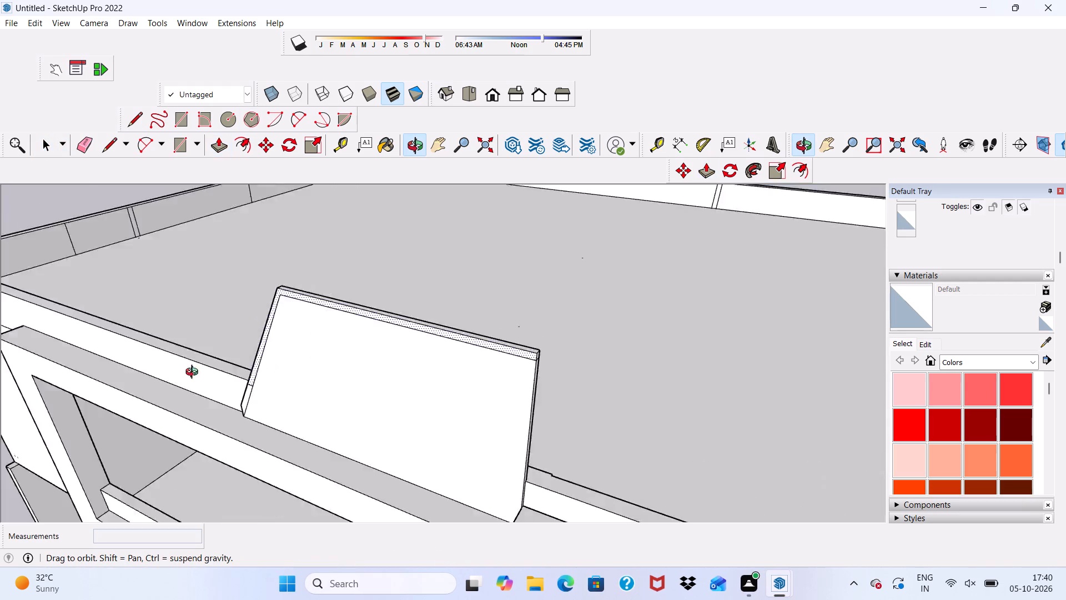
pyautogui.moveTo(194, 373); pyautogui.dragTo(356, 360, button='middle')
pyautogui.scroll(7, 336, 341)
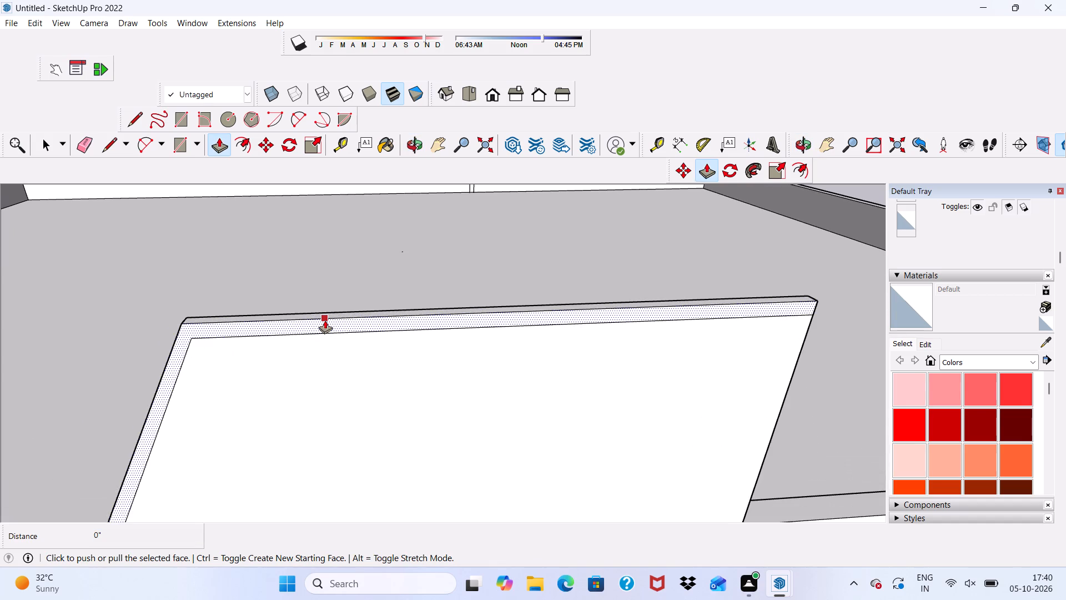
pyautogui.click(325, 320)
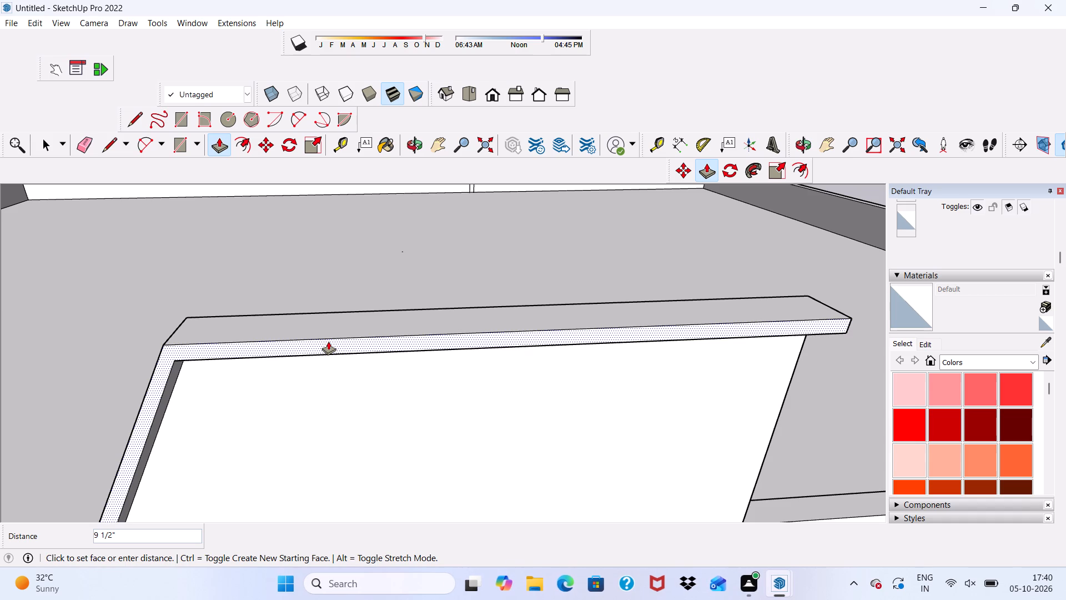
pyautogui.press('3')
pyautogui.hotkey('shift', '"')
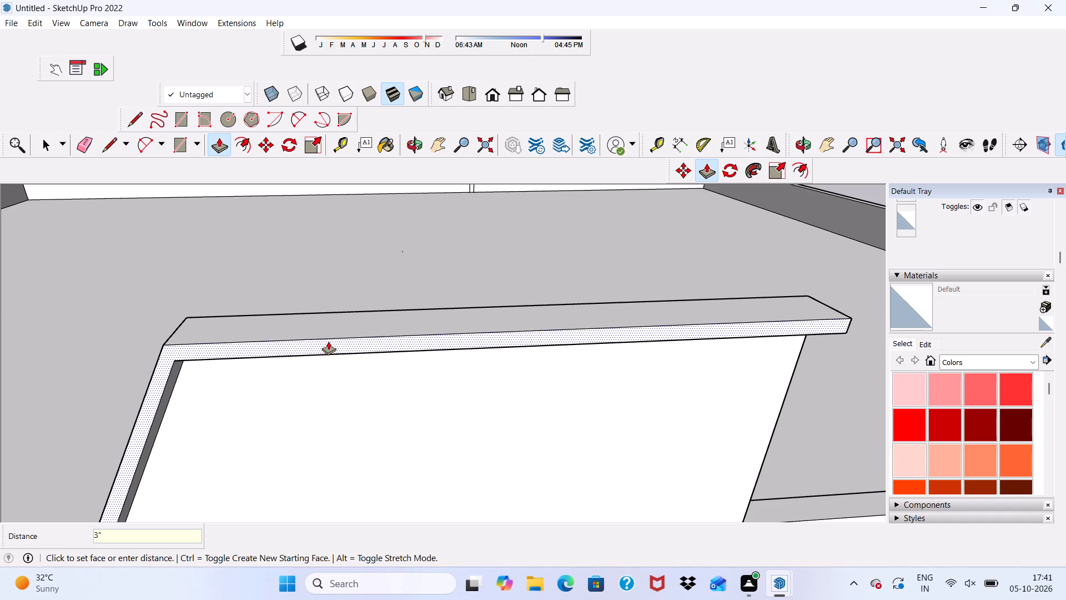
pyautogui.press('Return')
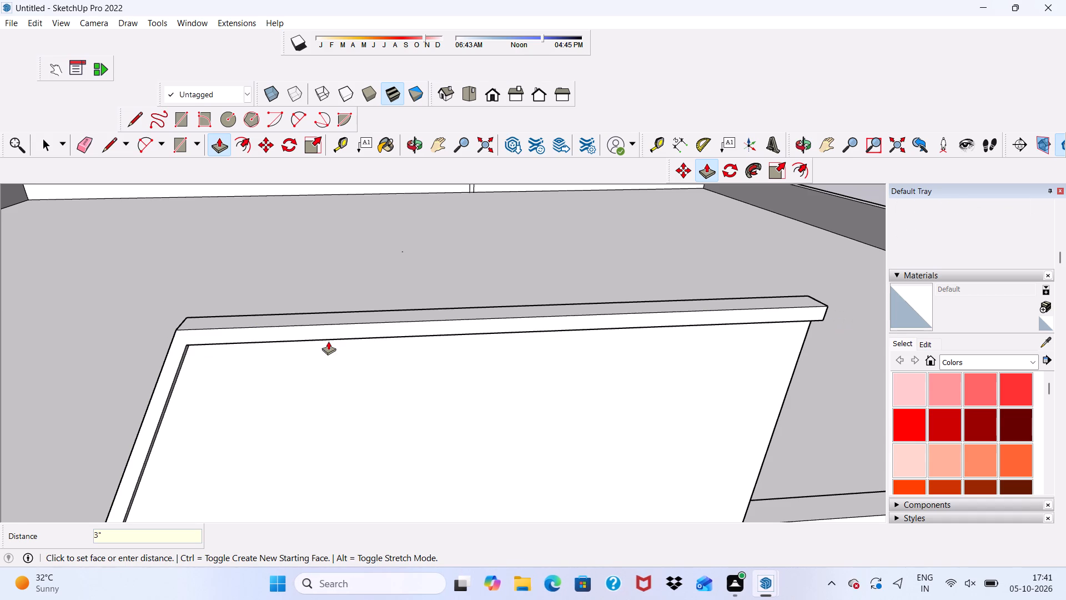
# Push/Pull the front face of the slanted border's lower section outward 3", flush with its upper section.
pyautogui.scroll(-3, 334, 363)
pyautogui.scroll(-4, 417, 217)
pyautogui.scroll(-1, 389, 309)
pyautogui.scroll(3, 286, 382)
pyautogui.scroll(-1, 290, 373)
pyautogui.scroll(2, 315, 358)
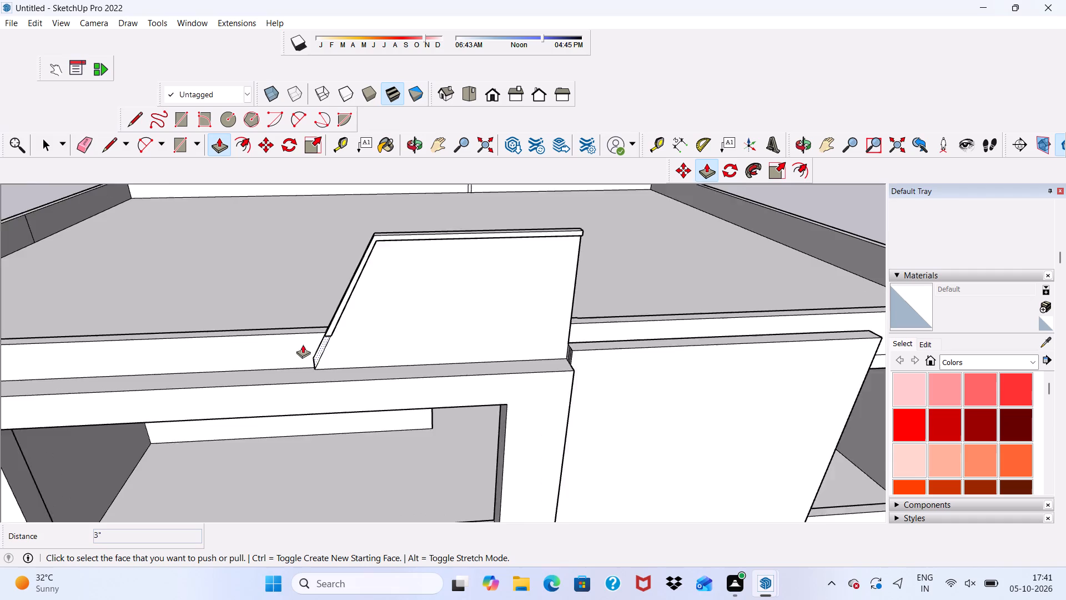
pyautogui.scroll(9, 303, 344)
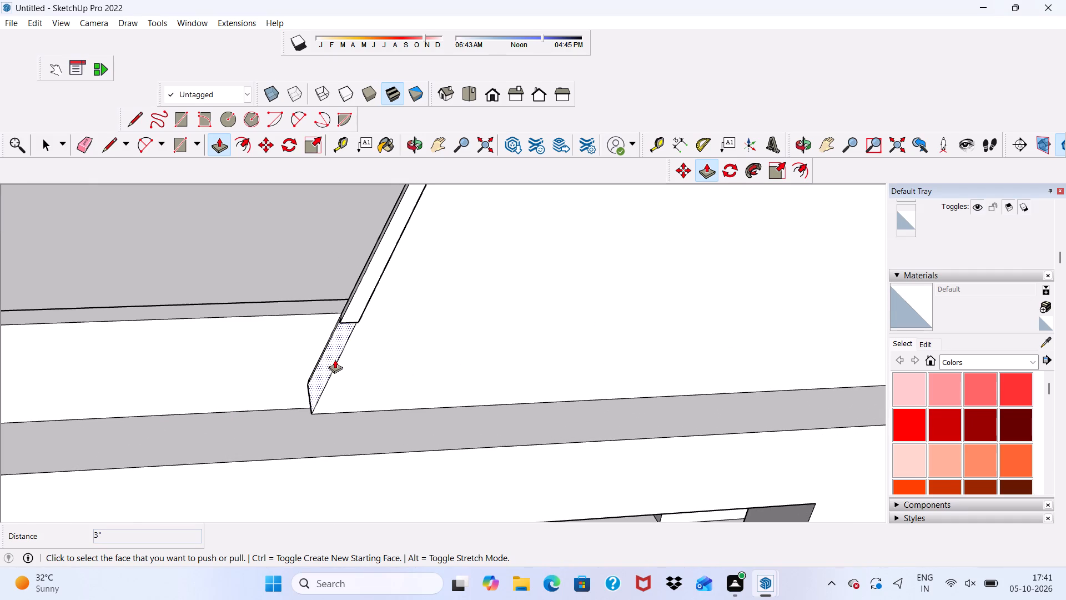
pyautogui.click(331, 360)
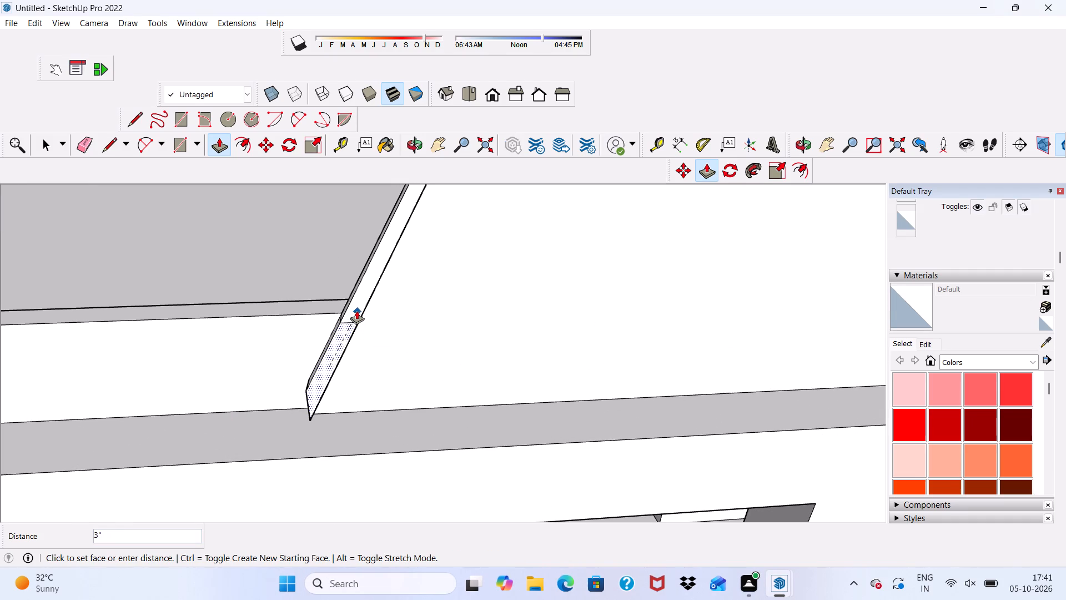
pyautogui.click(356, 309)
# Examine the slanted panel's border and the front facade from several angles.
pyautogui.moveTo(390, 323); pyautogui.dragTo(550, 312, button='middle')
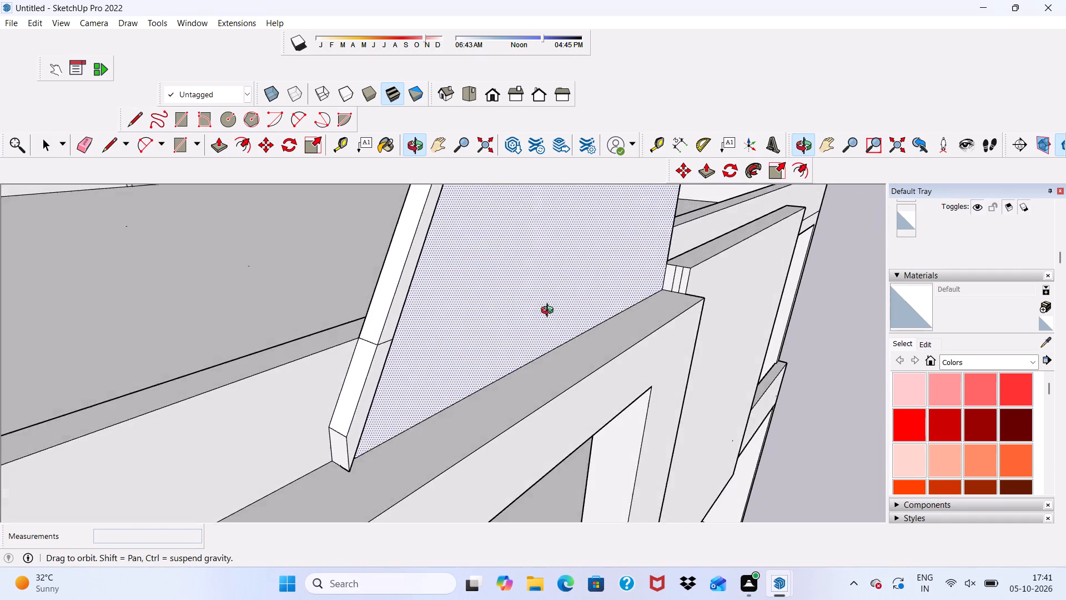
pyautogui.moveTo(550, 312); pyautogui.dragTo(213, 336, button='middle')
pyautogui.scroll(-11, 303, 303)
pyautogui.scroll(-2, 365, 309)
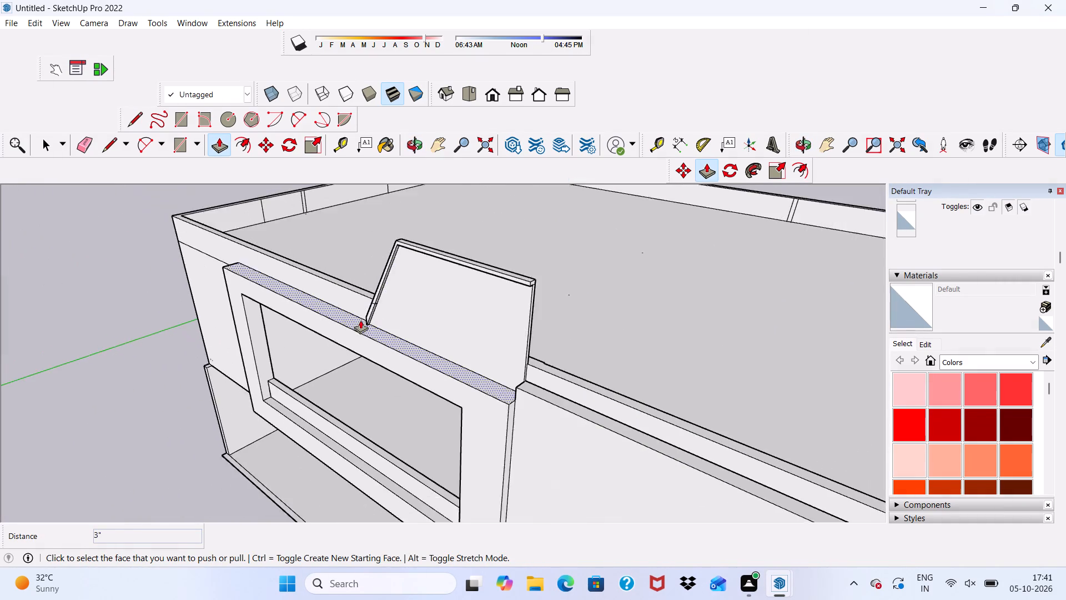
pyautogui.scroll(-5, 360, 320)
pyautogui.moveTo(361, 321); pyautogui.dragTo(391, 212, button='middle')
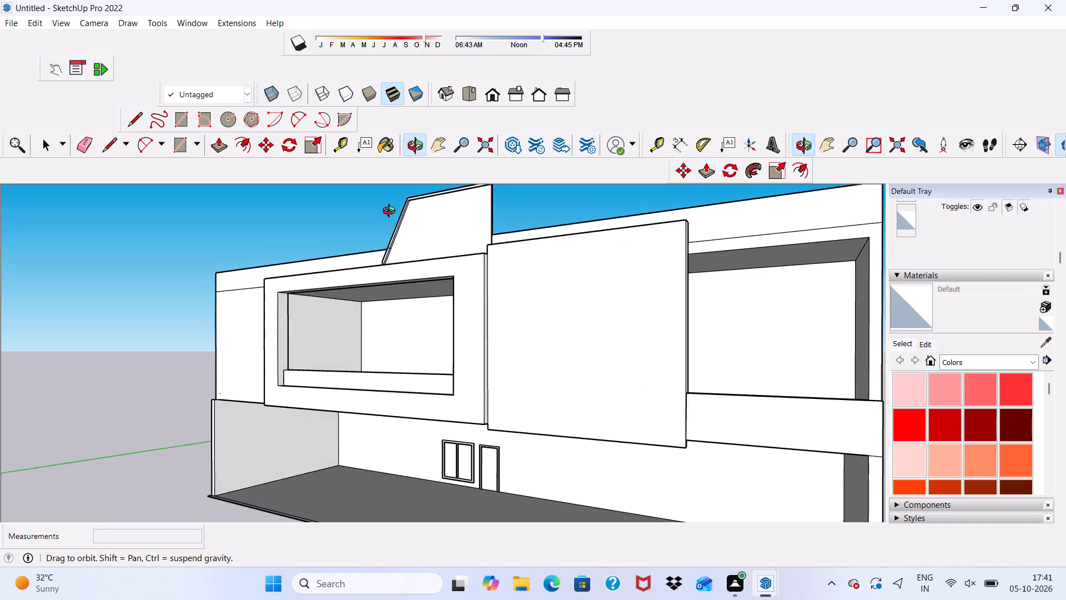
pyautogui.moveTo(391, 212); pyautogui.dragTo(450, 214, button='middle')
pyautogui.scroll(4, 477, 226)
pyautogui.scroll(-1, 469, 242)
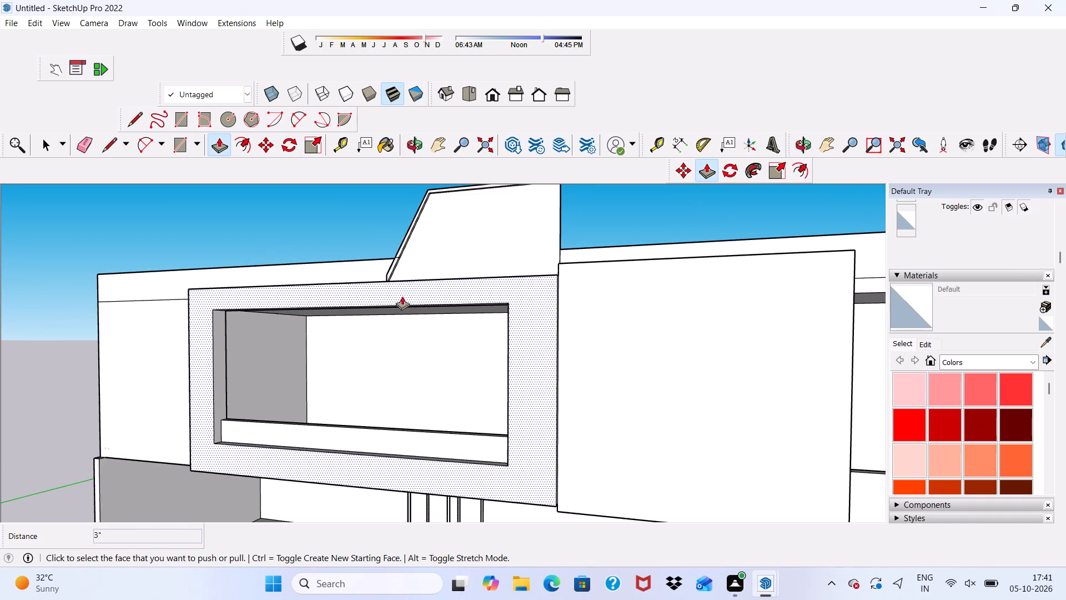
pyautogui.press('space')
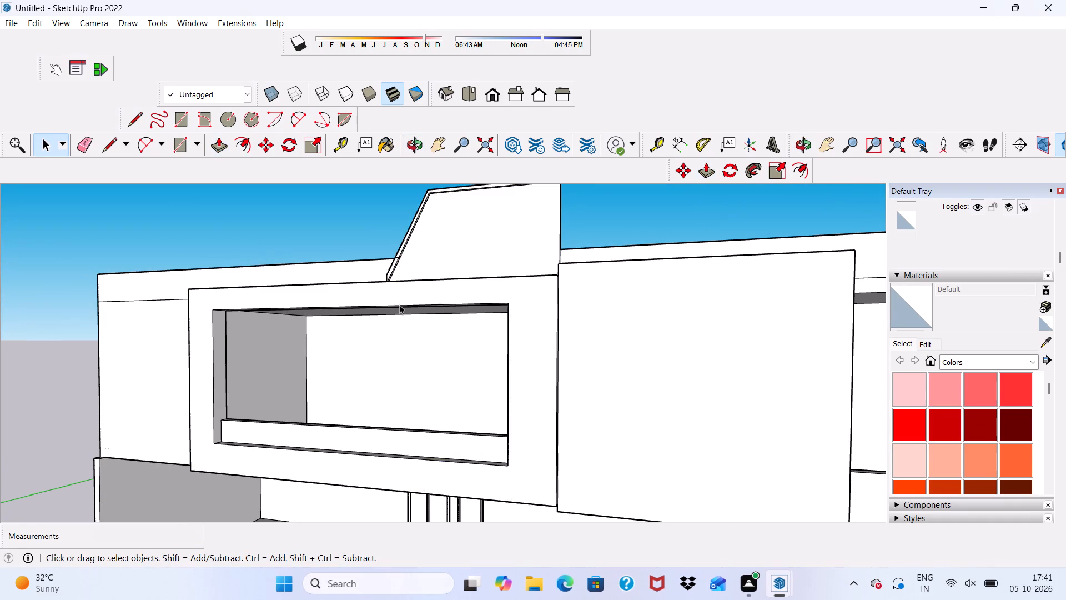
pyautogui.scroll(-6, 365, 325)
pyautogui.moveTo(333, 334); pyautogui.dragTo(455, 340, button='middle')
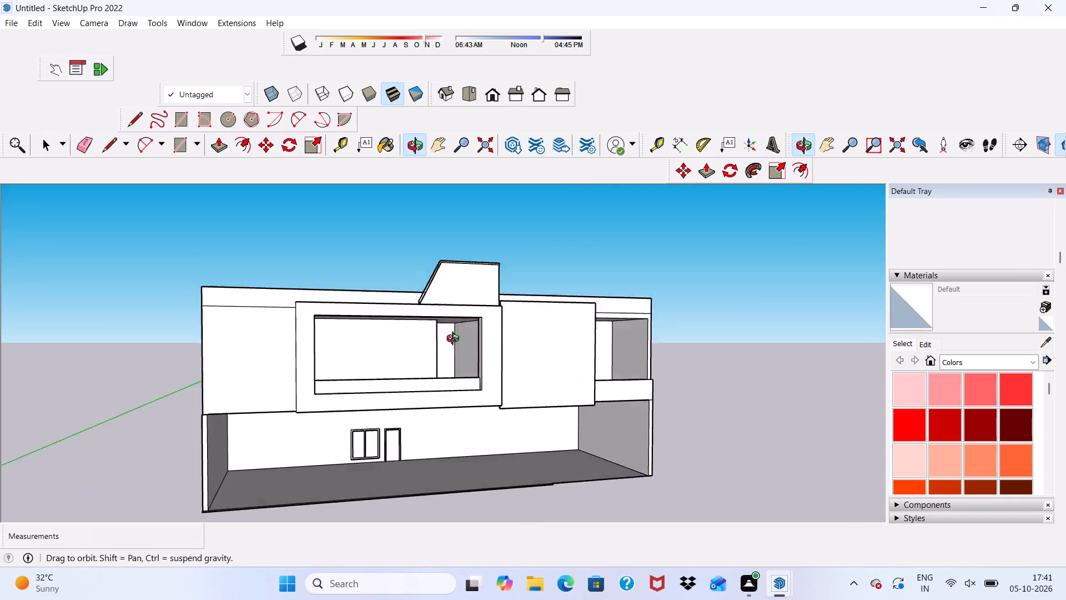
pyautogui.moveTo(455, 340); pyautogui.dragTo(239, 475, button='middle')
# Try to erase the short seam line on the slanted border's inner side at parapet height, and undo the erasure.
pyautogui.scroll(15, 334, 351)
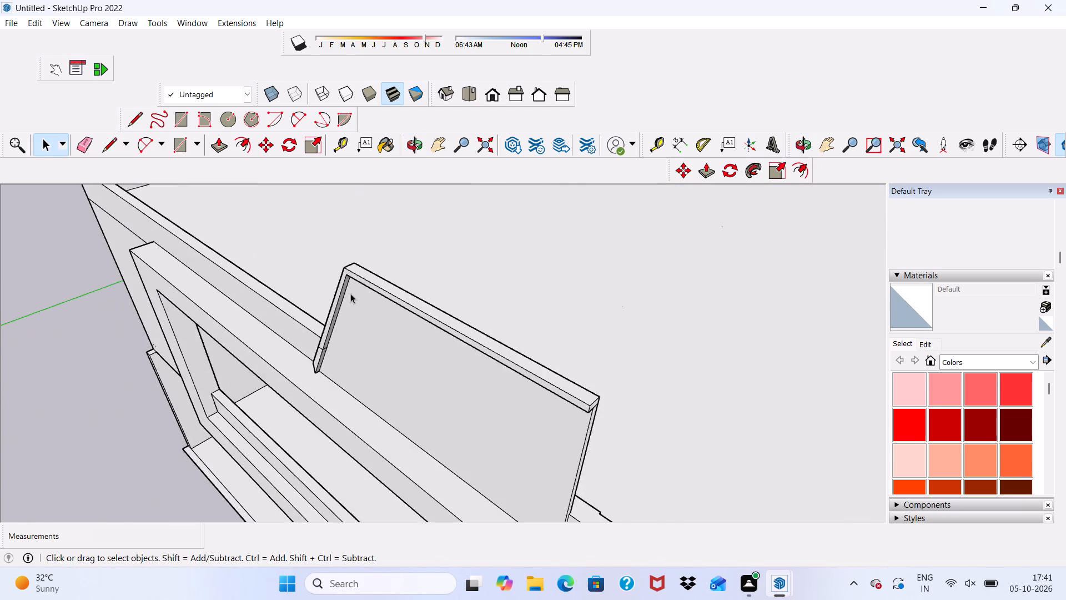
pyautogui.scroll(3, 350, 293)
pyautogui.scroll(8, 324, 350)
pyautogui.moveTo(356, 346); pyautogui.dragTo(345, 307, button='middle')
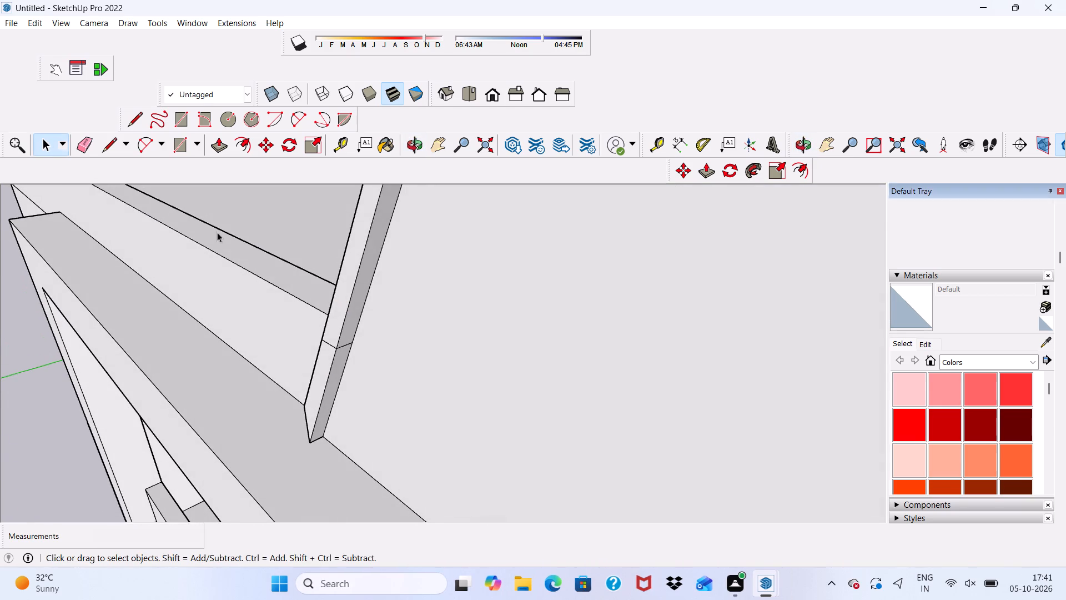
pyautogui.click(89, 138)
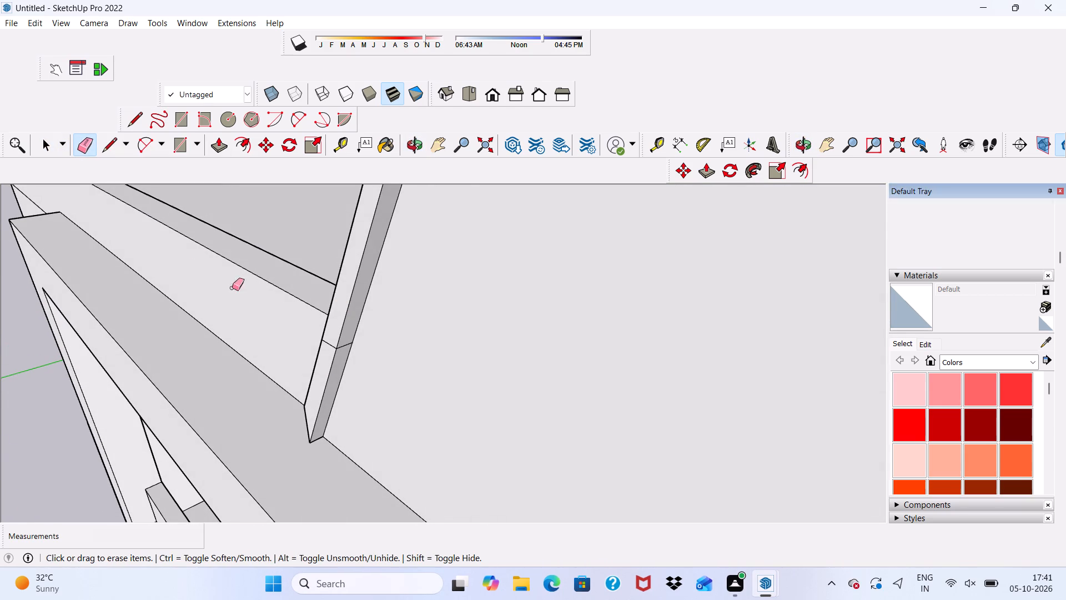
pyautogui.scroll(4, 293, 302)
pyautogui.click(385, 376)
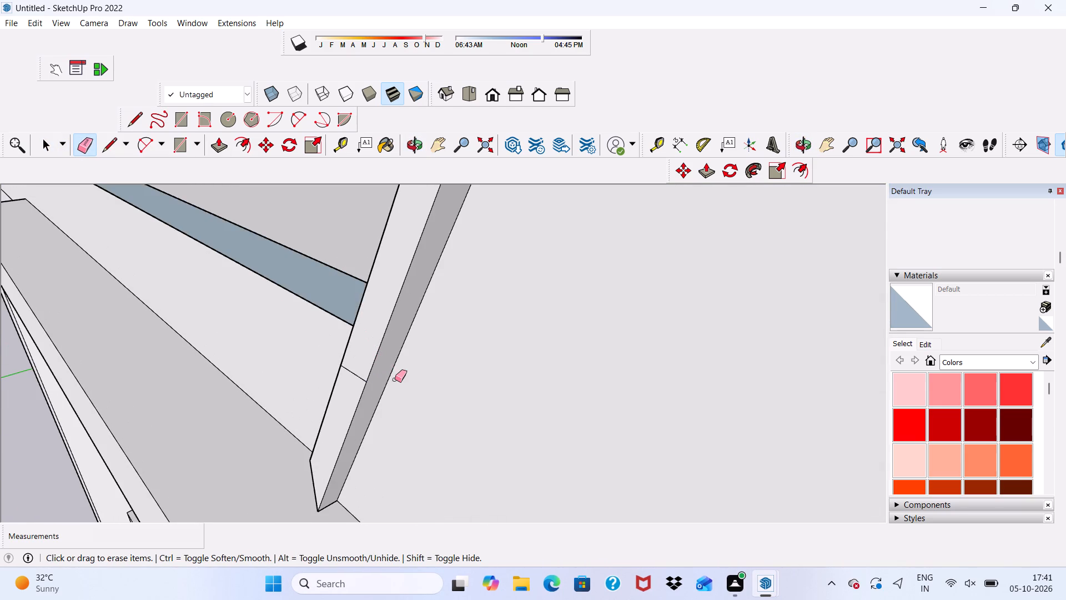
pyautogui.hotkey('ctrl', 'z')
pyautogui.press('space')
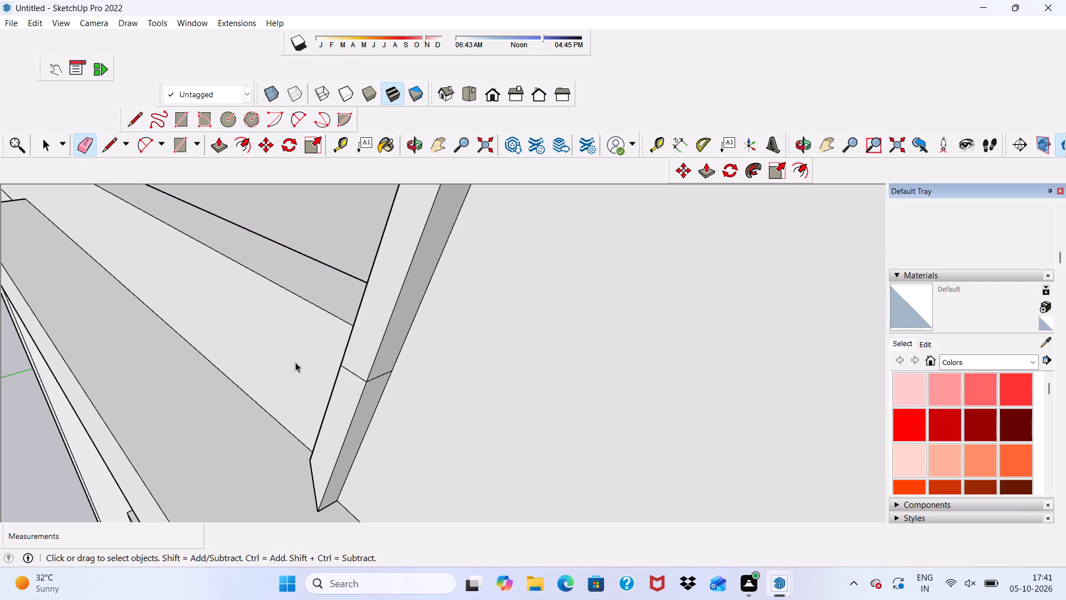
# Erase the vertical seam lines on the inner face of the house's left side parapet.
pyautogui.scroll(-4, 257, 362)
pyautogui.scroll(-4, 294, 337)
pyautogui.moveTo(316, 376); pyautogui.dragTo(249, 362, button='middle')
pyautogui.scroll(-1, 209, 346)
pyautogui.scroll(1, 210, 347)
pyautogui.scroll(-3, 214, 356)
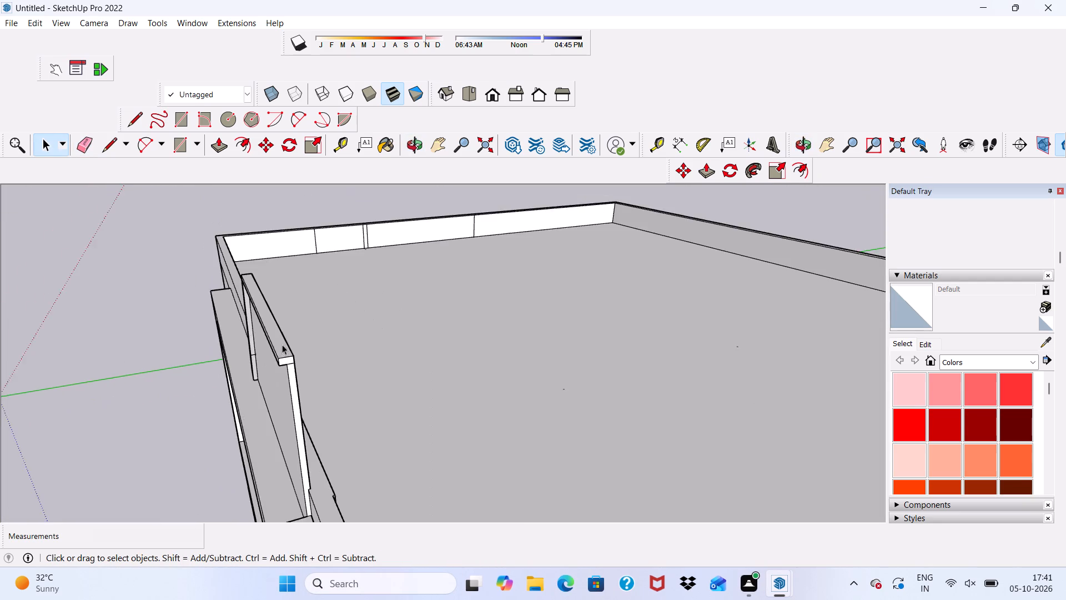
pyautogui.scroll(-3, 282, 344)
pyautogui.scroll(1, 283, 349)
pyautogui.scroll(-1, 286, 354)
pyautogui.scroll(3, 285, 230)
pyautogui.click(86, 149)
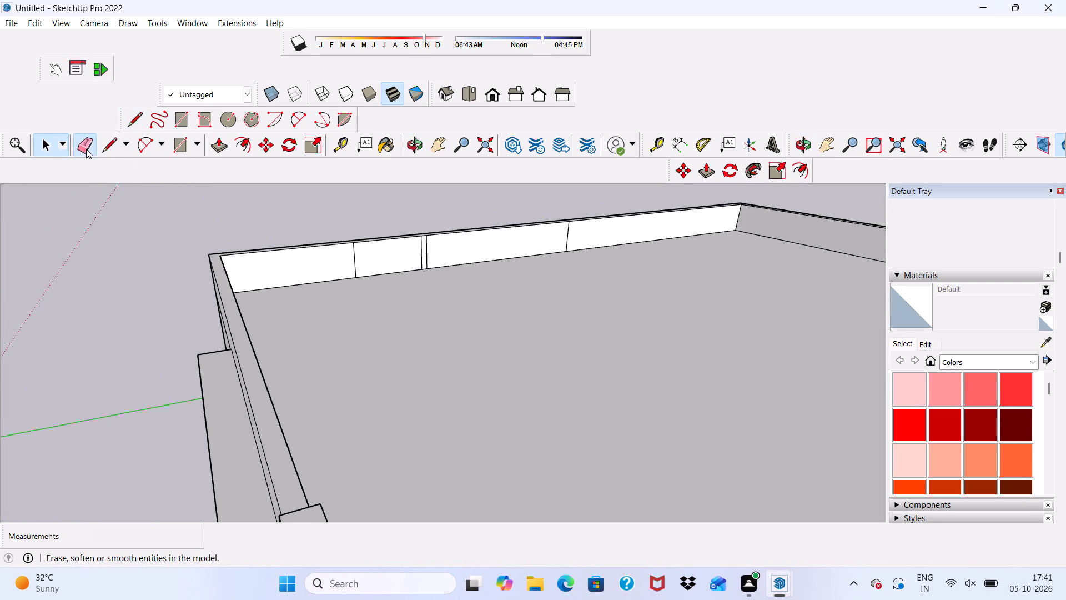
pyautogui.scroll(4, 313, 239)
pyautogui.moveTo(428, 282); pyautogui.dragTo(452, 279)
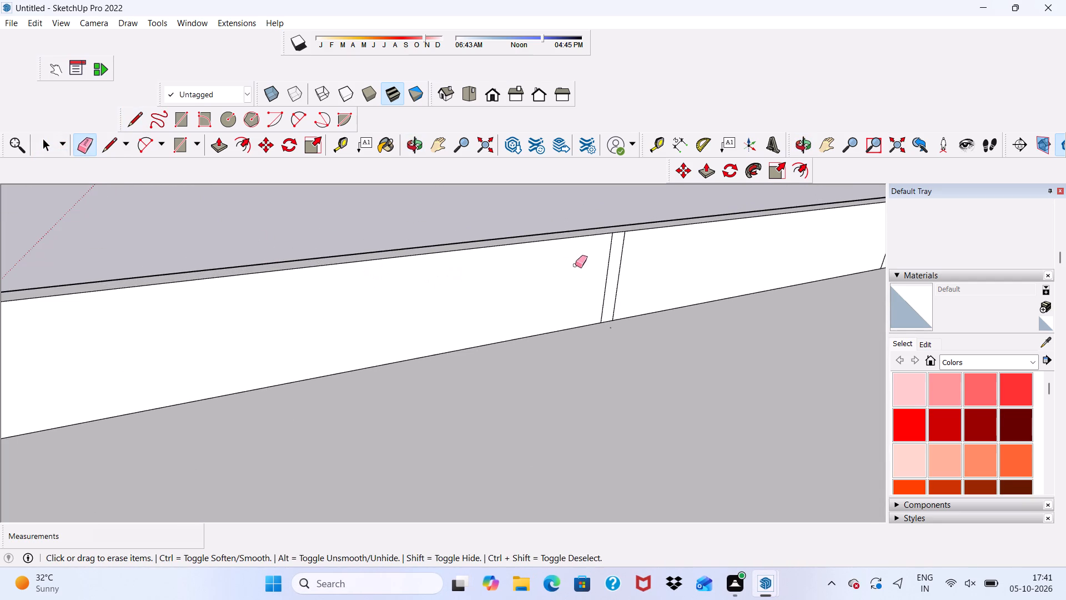
pyautogui.moveTo(609, 262); pyautogui.dragTo(628, 261)
pyautogui.scroll(-13, 342, 291)
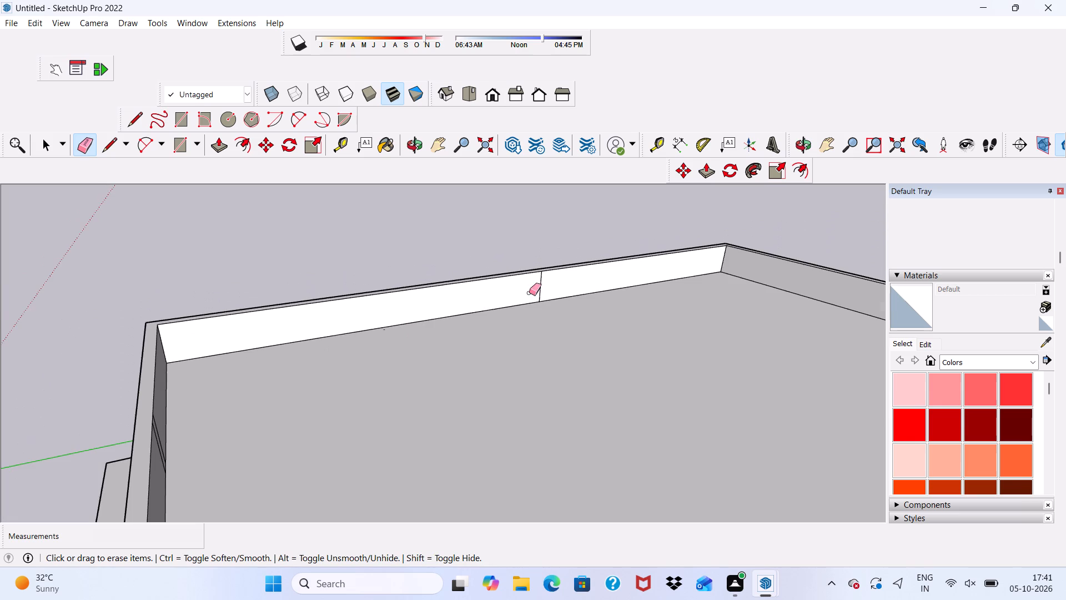
pyautogui.moveTo(534, 289); pyautogui.dragTo(566, 286)
# Erase the pair of vertical seam lines on the inner face of the rear parapet.
pyautogui.scroll(-3, 262, 314)
pyautogui.moveTo(245, 333); pyautogui.dragTo(473, 353, button='middle')
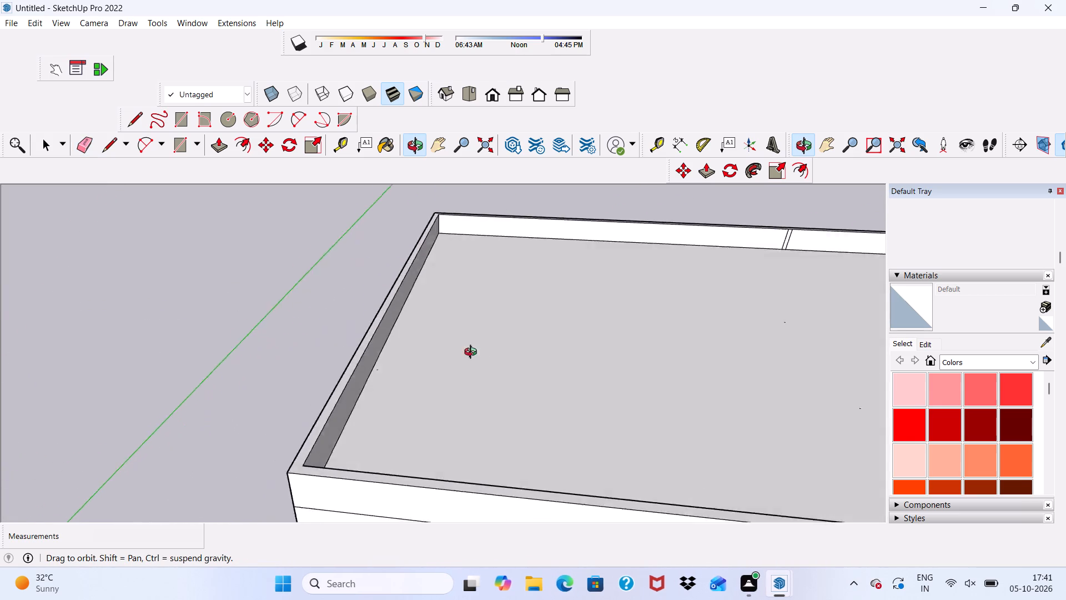
pyautogui.moveTo(473, 353); pyautogui.dragTo(558, 331, button='middle')
pyautogui.scroll(5, 652, 223)
pyautogui.scroll(2, 611, 244)
pyautogui.moveTo(605, 246); pyautogui.dragTo(617, 237)
# Examine the inner faces of the roof parapet for remaining seam lines.
pyautogui.scroll(-3, 486, 277)
pyautogui.scroll(-5, 295, 321)
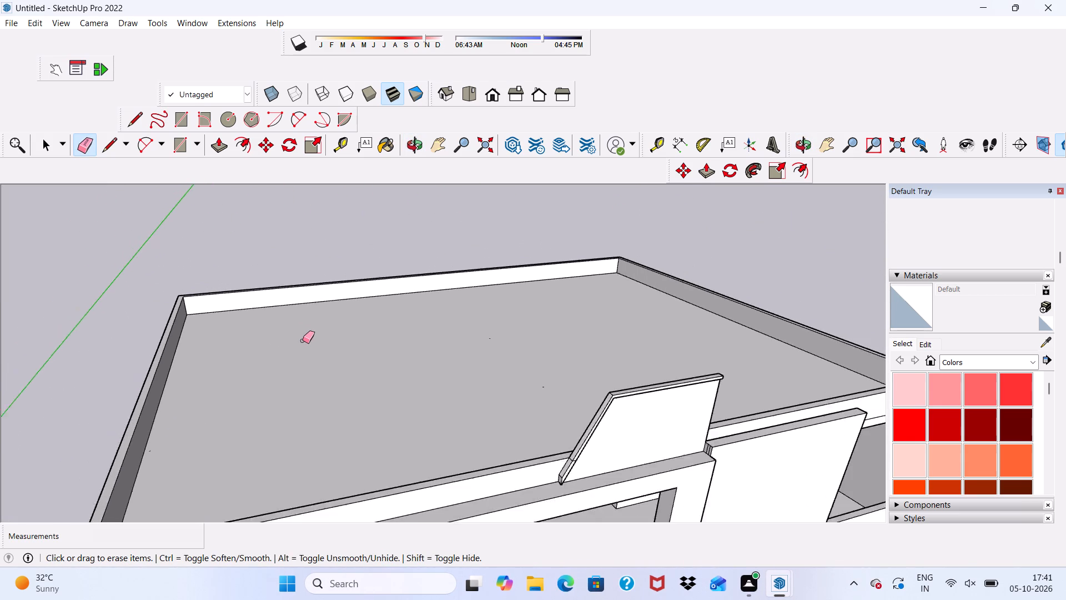
pyautogui.scroll(-3, 303, 341)
pyautogui.scroll(1, 305, 340)
pyautogui.scroll(-1, 304, 341)
pyautogui.moveTo(307, 341); pyautogui.dragTo(475, 344, button='middle')
pyautogui.scroll(4, 426, 287)
pyautogui.scroll(-1, 416, 298)
pyautogui.press('space')
# Push/Pull the rear face of the slanted panel above the front parapet by about 2 13/16".
pyautogui.scroll(-1, 440, 338)
pyautogui.moveTo(442, 341); pyautogui.dragTo(459, 323, button='middle')
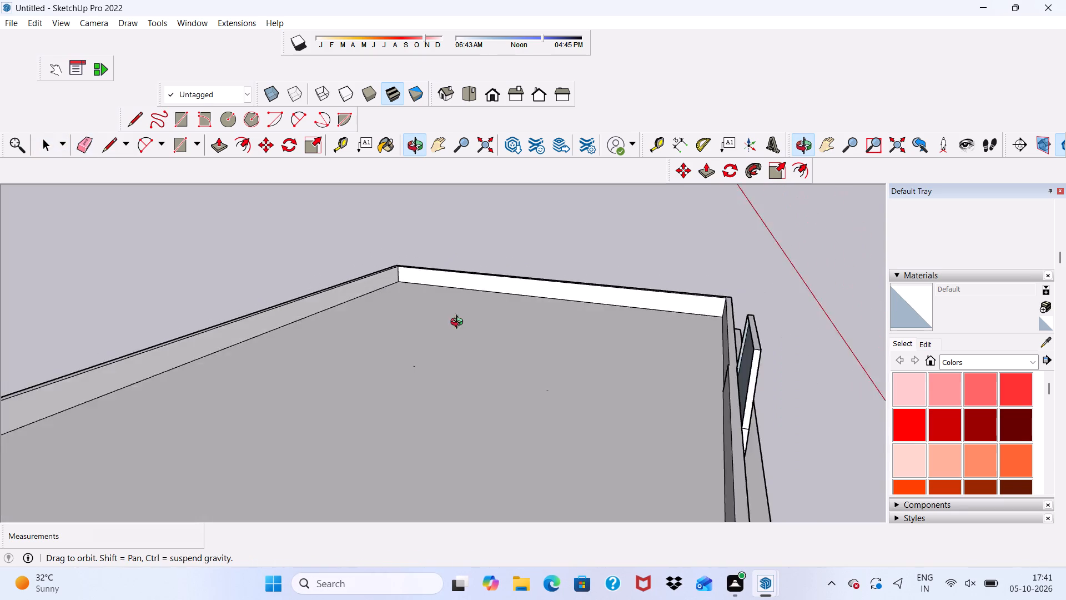
pyautogui.moveTo(459, 323); pyautogui.dragTo(600, 308, button='middle')
pyautogui.scroll(4, 676, 276)
pyautogui.click(705, 296)
pyautogui.scroll(2, 604, 276)
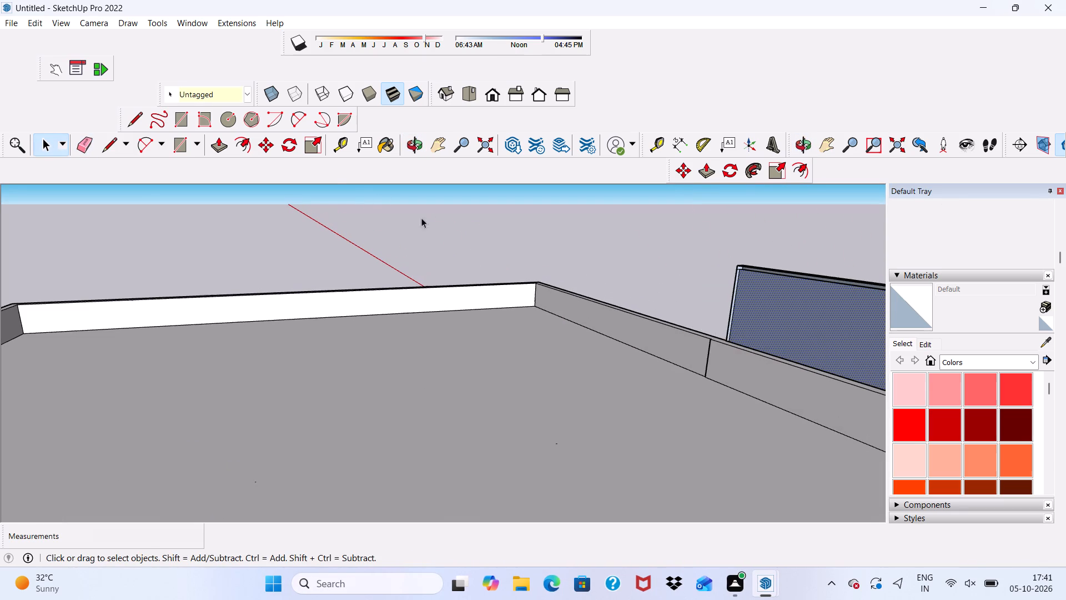
pyautogui.click(225, 151)
pyautogui.scroll(-3, 247, 209)
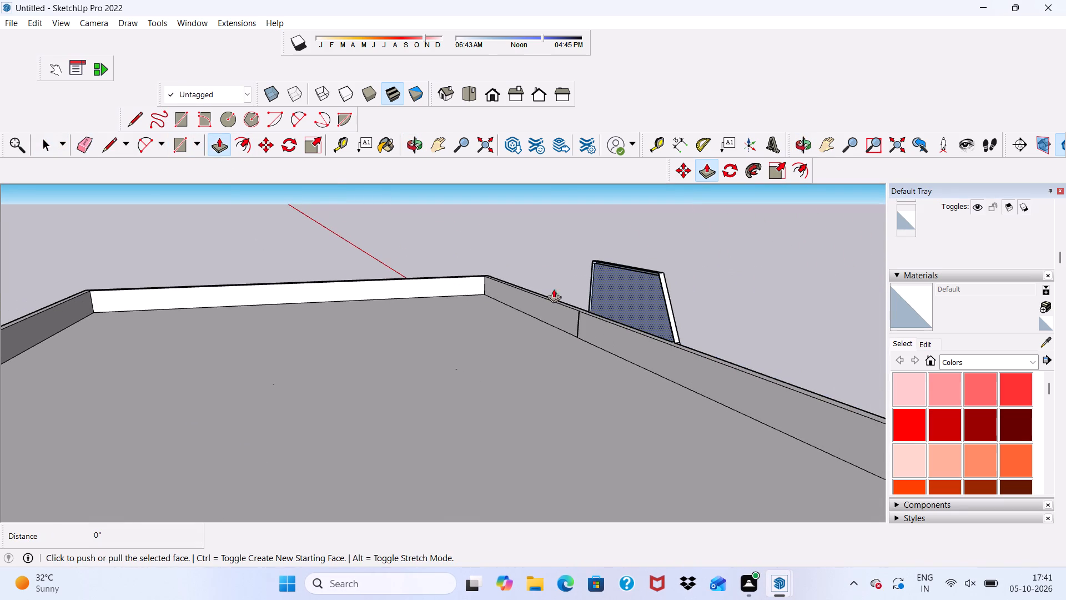
pyautogui.click(640, 295)
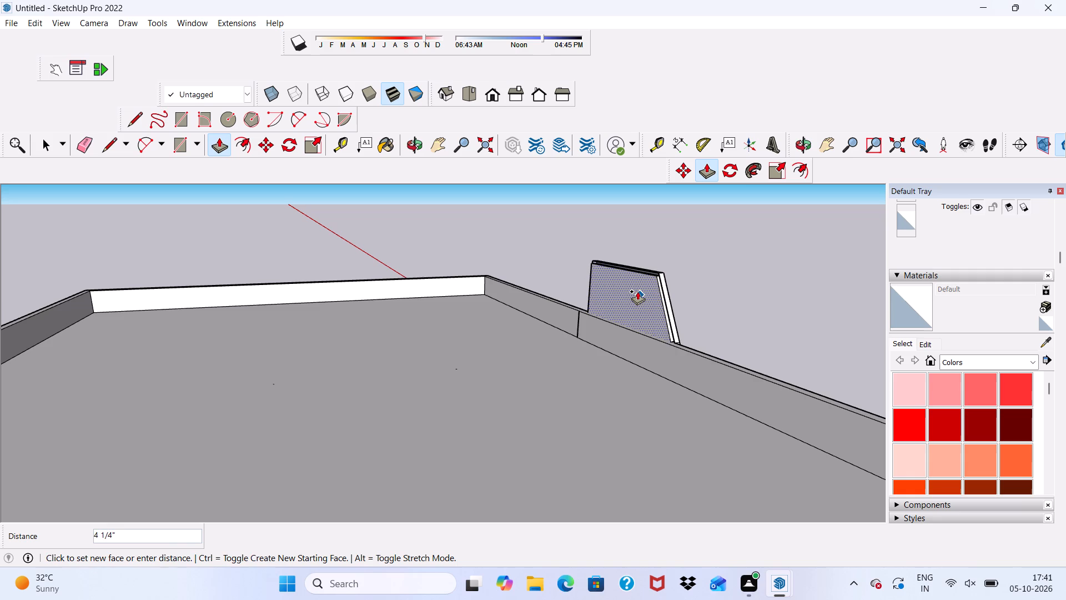
pyautogui.click(637, 290)
# Examine the slanted panel and the whole house from the front, below and the side.
pyautogui.scroll(-4, 638, 289)
pyautogui.moveTo(636, 289); pyautogui.dragTo(428, 361, button='middle')
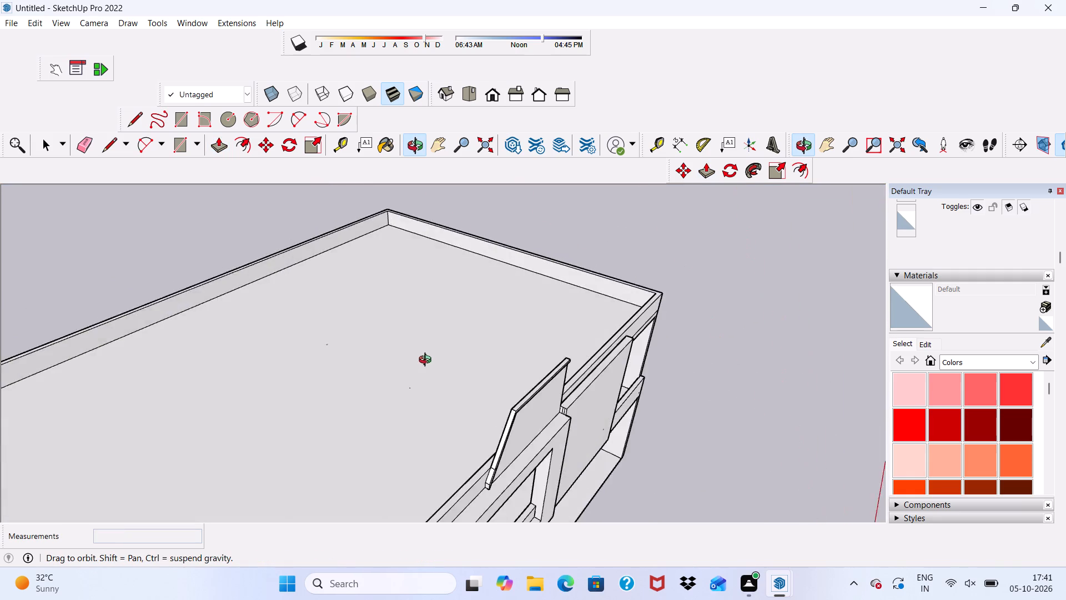
pyautogui.moveTo(428, 361); pyautogui.dragTo(291, 350, button='middle')
pyautogui.scroll(3, 291, 350)
pyautogui.moveTo(413, 417); pyautogui.dragTo(308, 312, button='middle')
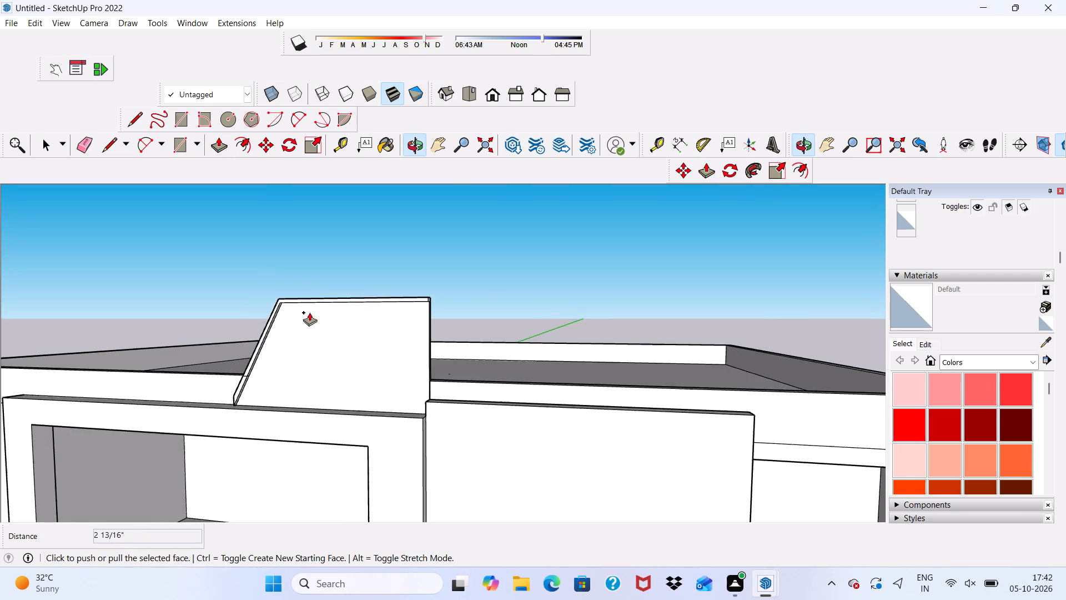
pyautogui.scroll(4, 311, 316)
pyautogui.press('space')
pyautogui.scroll(-6, 223, 378)
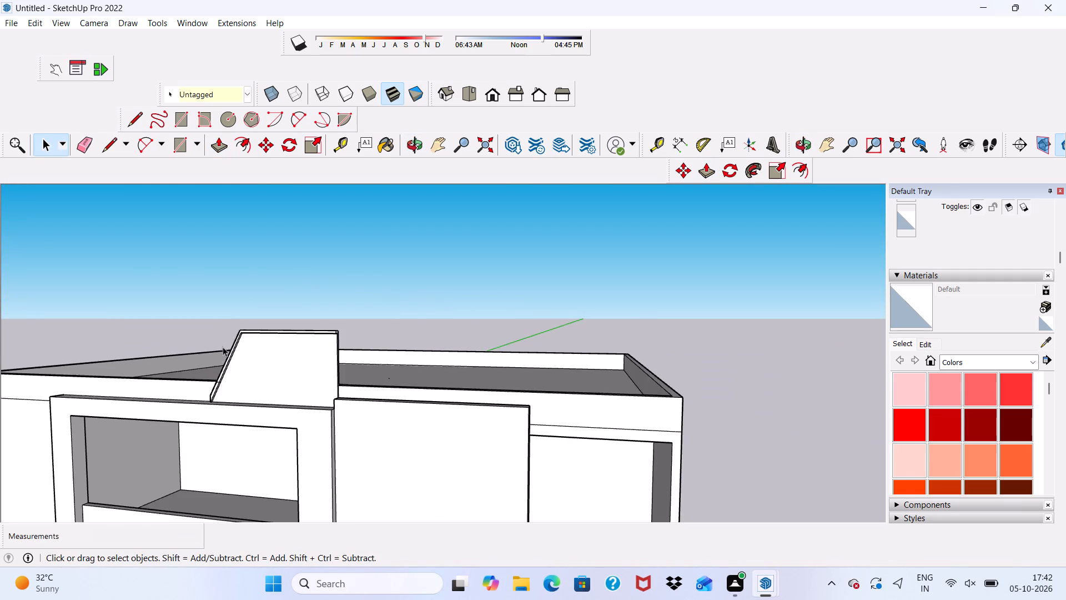
pyautogui.scroll(-5, 208, 322)
pyautogui.moveTo(236, 359); pyautogui.dragTo(263, 380, button='middle')
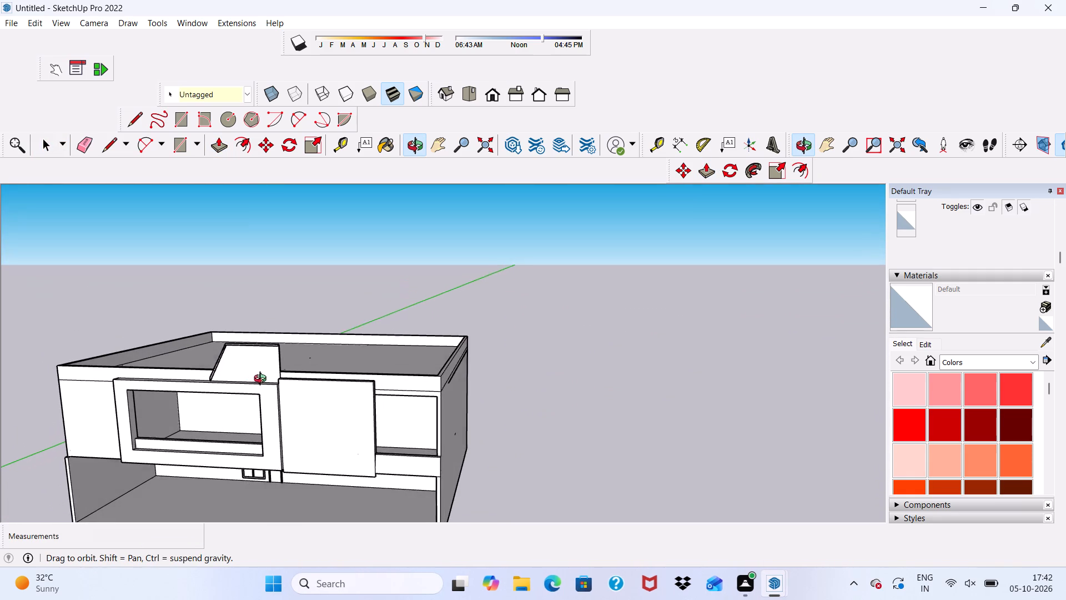
pyautogui.moveTo(263, 380); pyautogui.dragTo(258, 378, button='middle')
pyautogui.scroll(3, 245, 367)
pyautogui.scroll(-3, 245, 367)
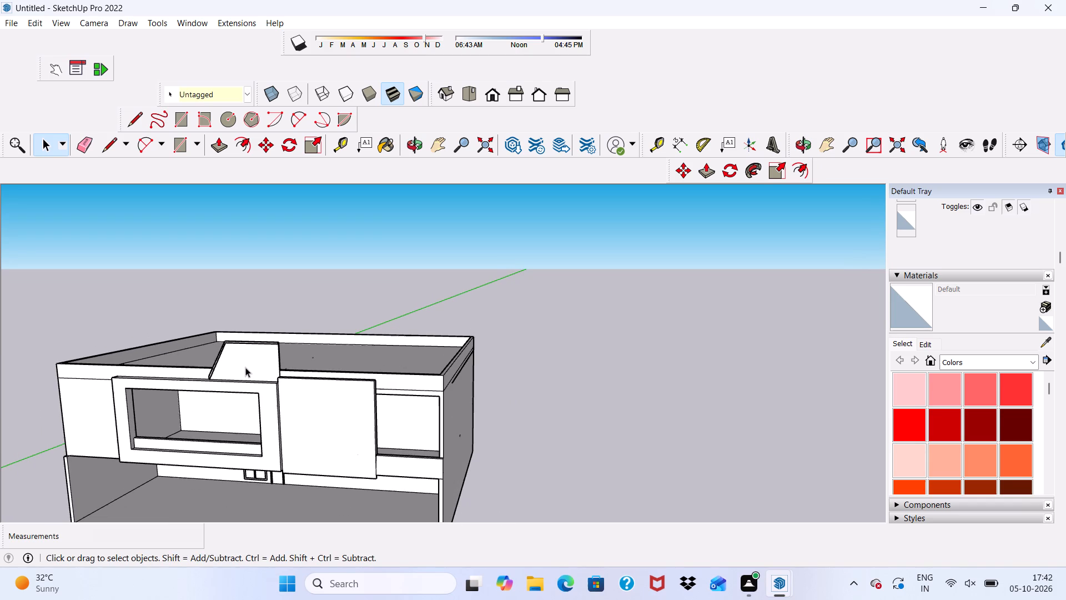
pyautogui.scroll(-2, 237, 374)
pyautogui.moveTo(235, 414); pyautogui.dragTo(183, 312, button='middle')
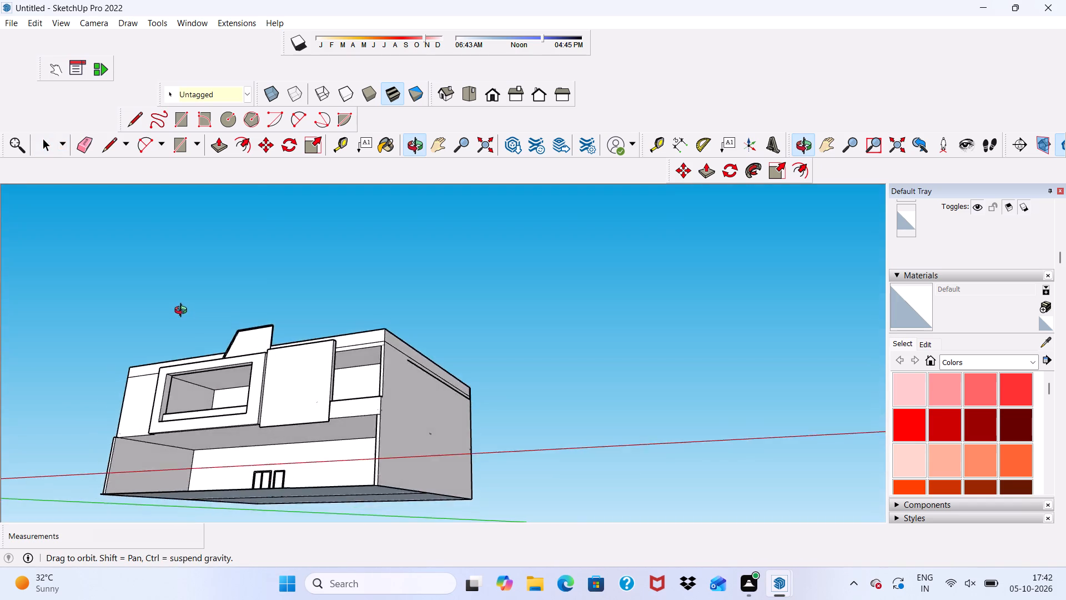
pyautogui.moveTo(183, 312); pyautogui.dragTo(259, 397, button='middle')
pyautogui.press('space')
pyautogui.scroll(2, 229, 373)
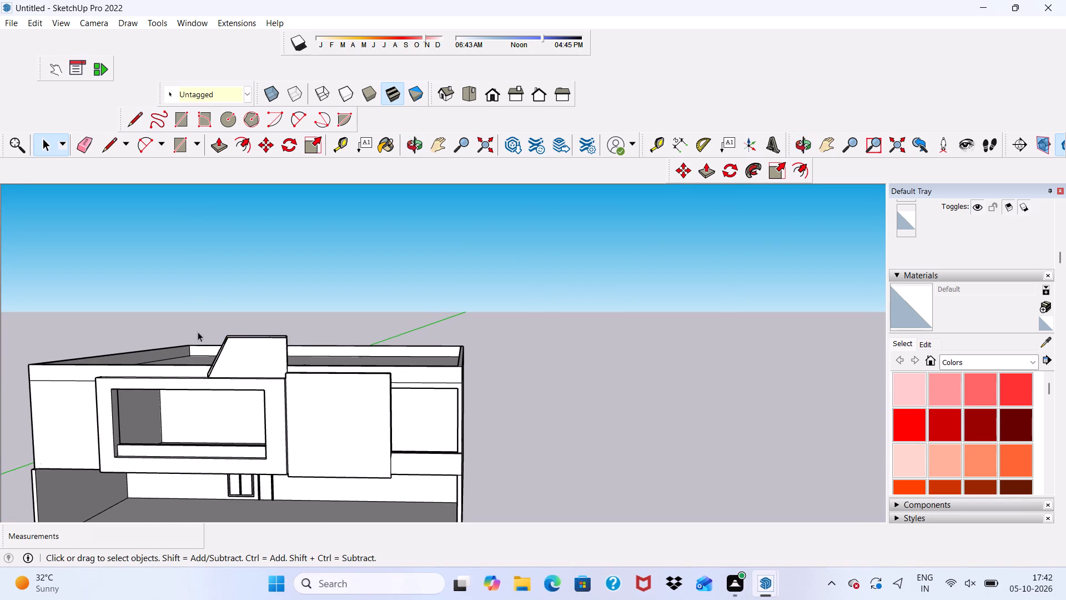
pyautogui.scroll(-6, 187, 322)
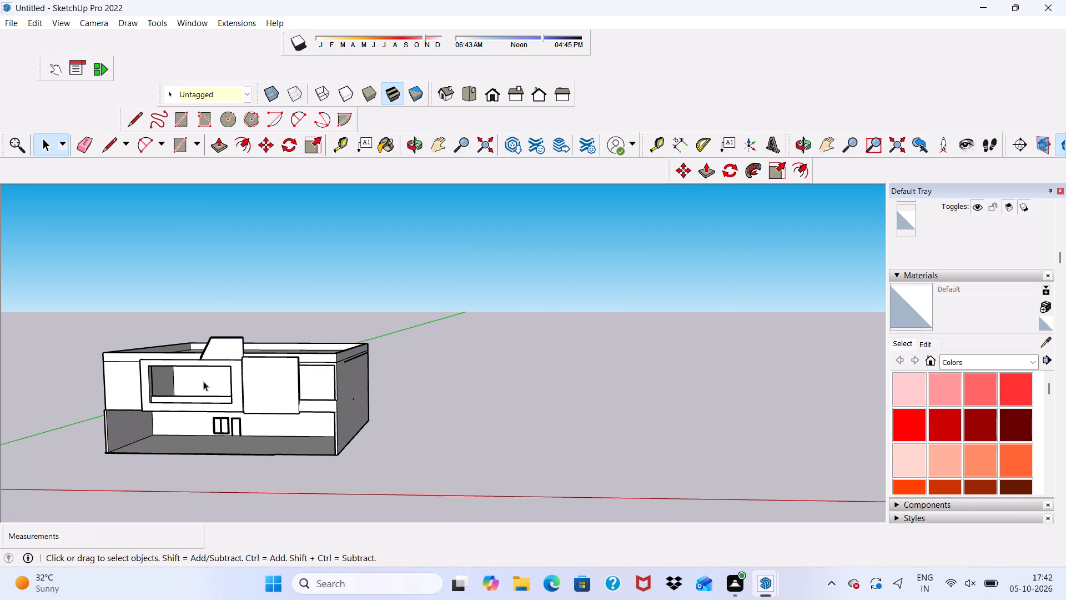
pyautogui.moveTo(203, 381); pyautogui.dragTo(64, 365, button='middle')
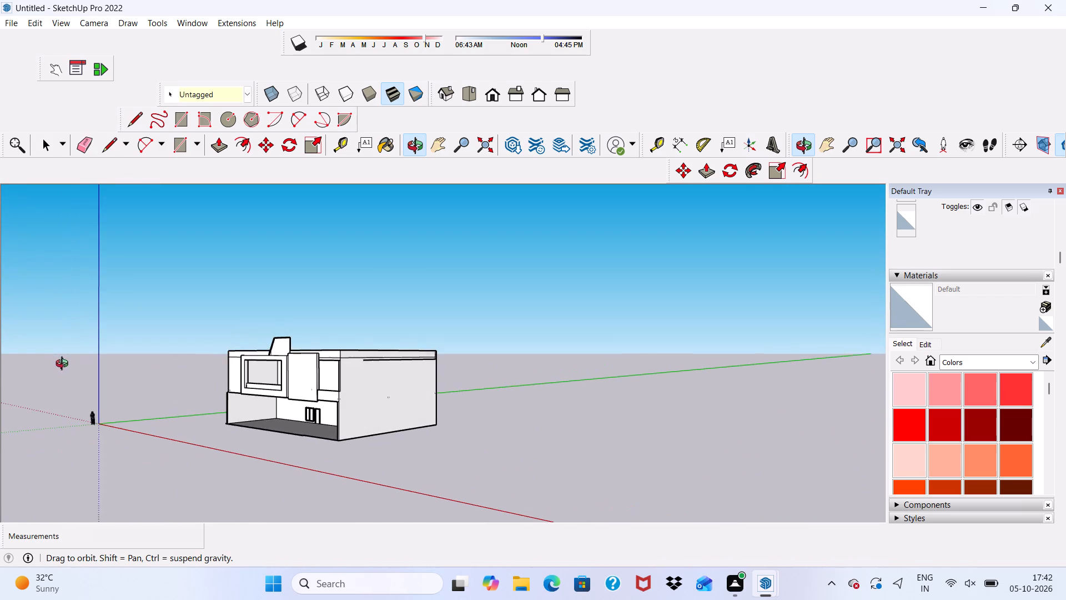
pyautogui.moveTo(64, 365); pyautogui.dragTo(64, 365, button='middle')
pyautogui.click(72, 146)
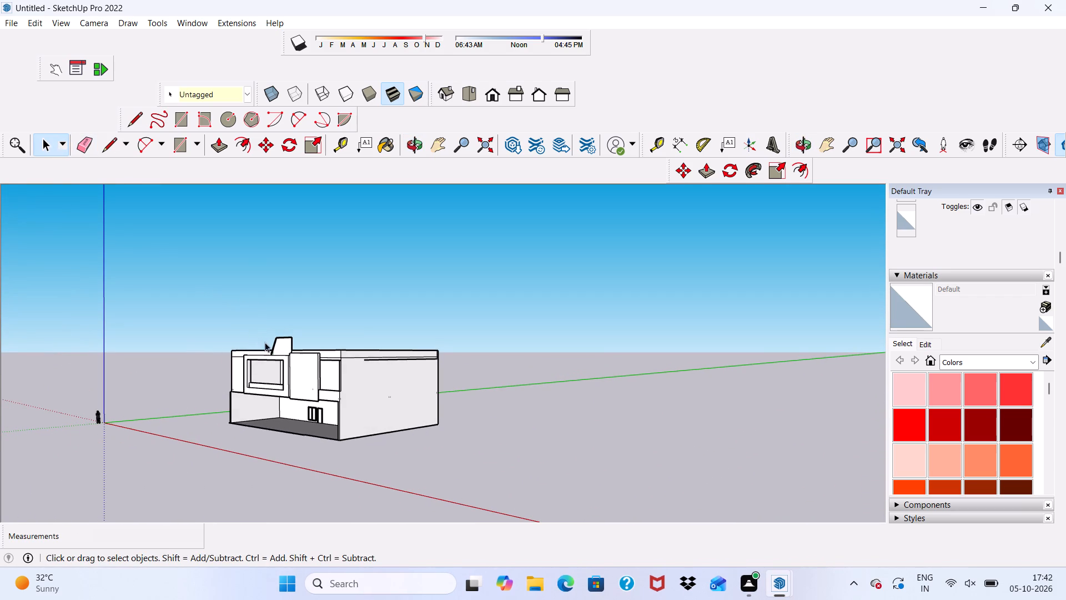
pyautogui.scroll(4, 405, 397)
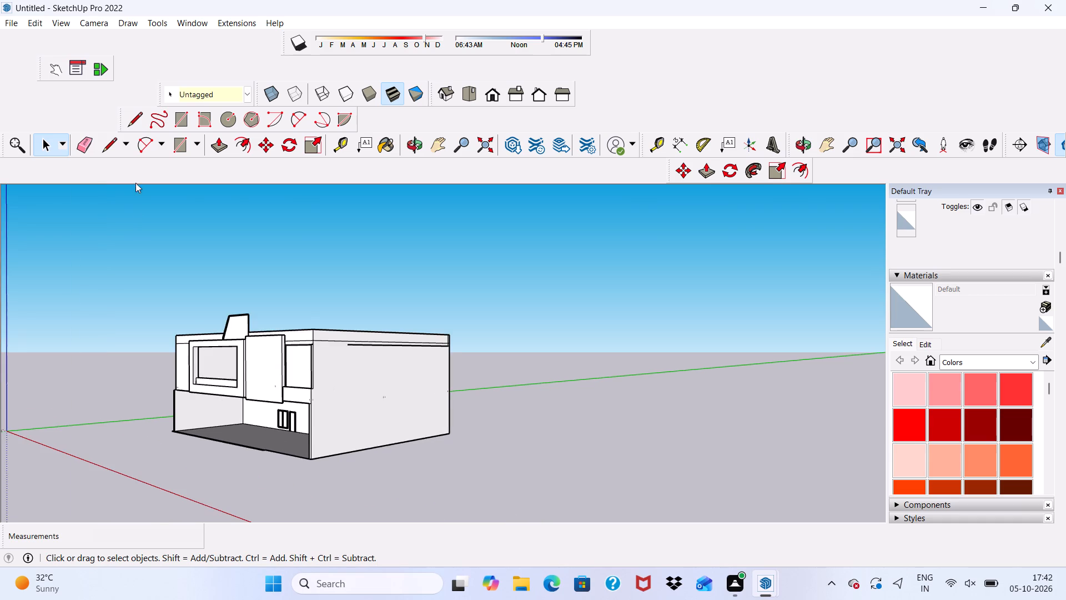
# Erase the stray horizontal line on the side wall just below the parapet seam.
pyautogui.click(86, 144)
pyautogui.scroll(7, 388, 346)
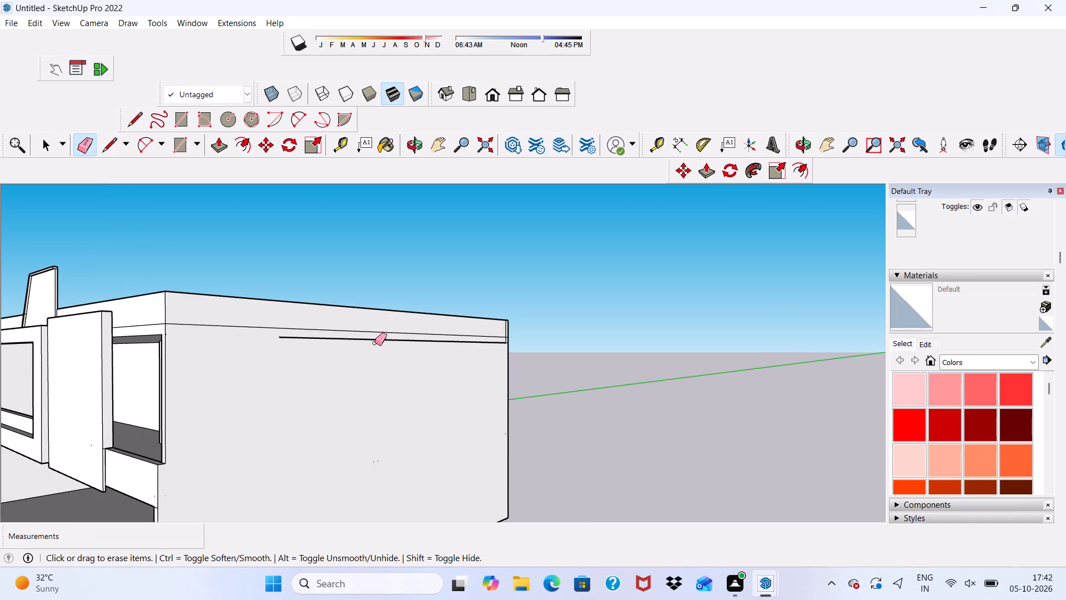
pyautogui.click(375, 343)
pyautogui.click(375, 338)
pyautogui.scroll(2, 406, 344)
pyautogui.scroll(3, 250, 332)
pyautogui.moveTo(240, 335); pyautogui.dragTo(242, 343)
pyautogui.scroll(1, 438, 357)
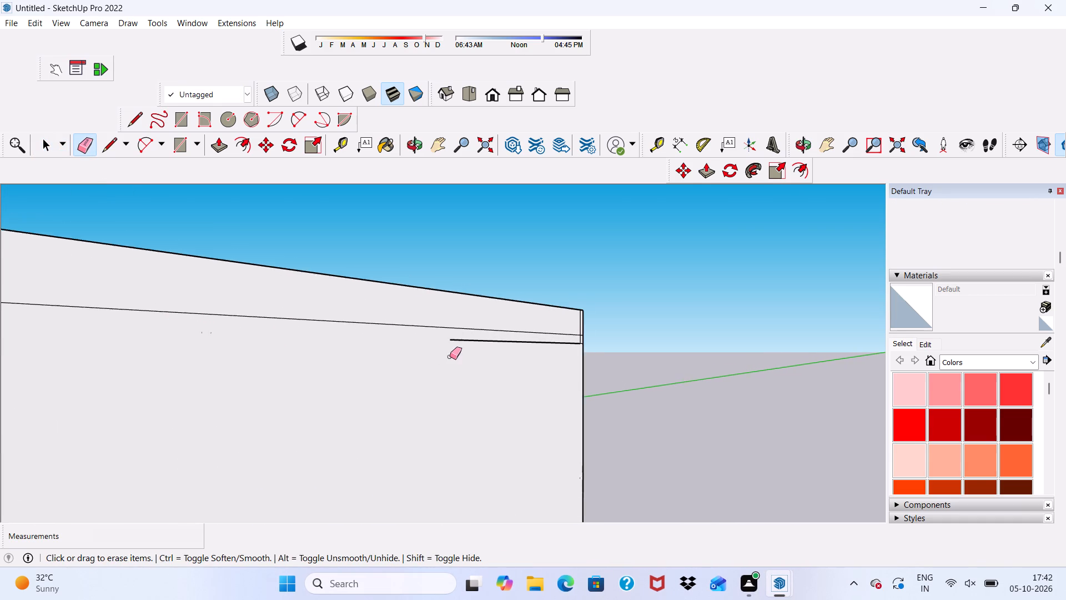
pyautogui.scroll(1, 450, 357)
pyautogui.moveTo(461, 332); pyautogui.dragTo(460, 342)
# Erase the parapet seam line along the side wall and the short leftover edges at its rear corner.
pyautogui.scroll(1, 441, 331)
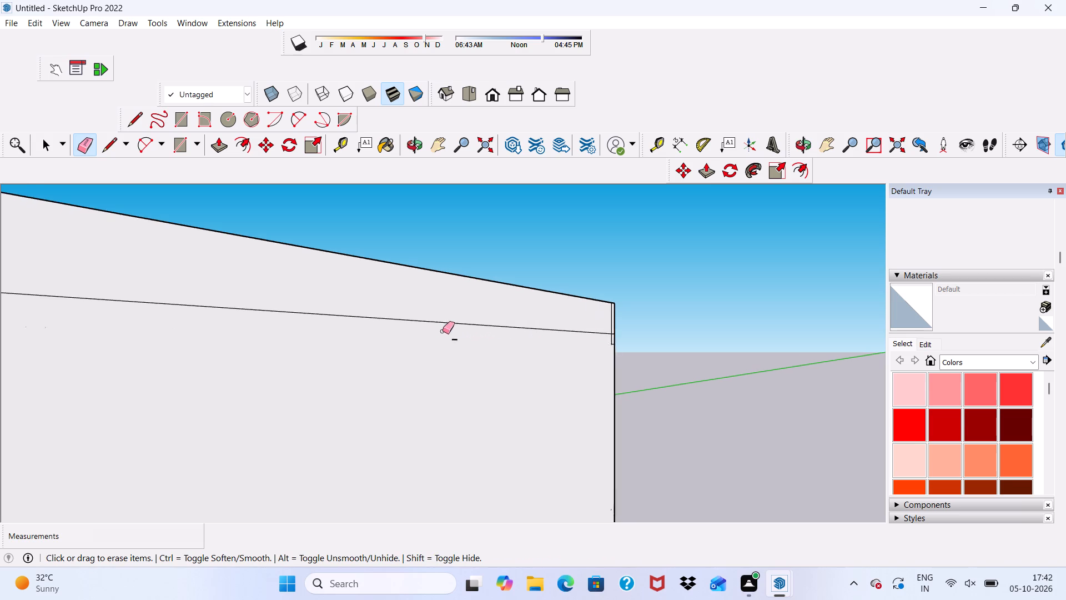
pyautogui.scroll(2, 443, 331)
pyautogui.moveTo(457, 337); pyautogui.dragTo(457, 346)
pyautogui.scroll(1, 462, 336)
pyautogui.scroll(-2, 658, 339)
pyautogui.scroll(6, 642, 335)
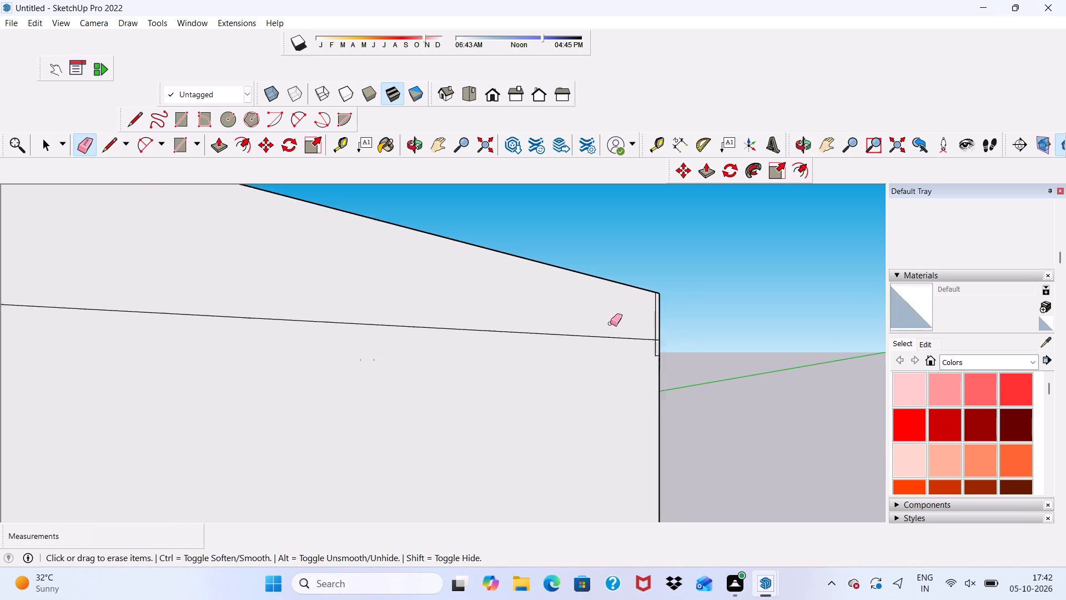
pyautogui.scroll(1, 610, 323)
pyautogui.moveTo(659, 316); pyautogui.dragTo(659, 321)
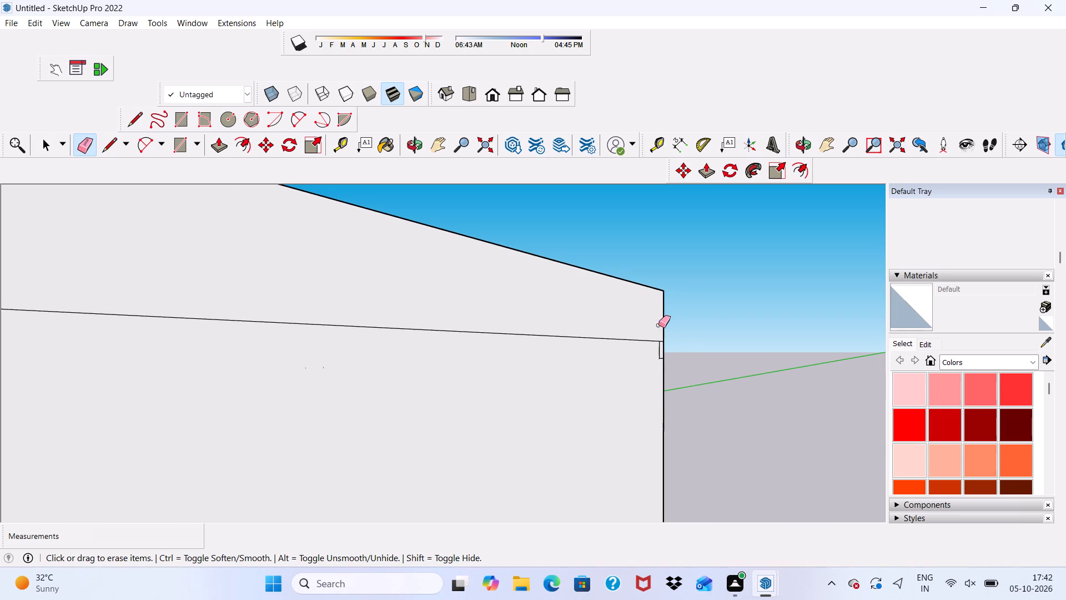
pyautogui.moveTo(658, 341); pyautogui.dragTo(657, 348)
pyautogui.click(657, 351)
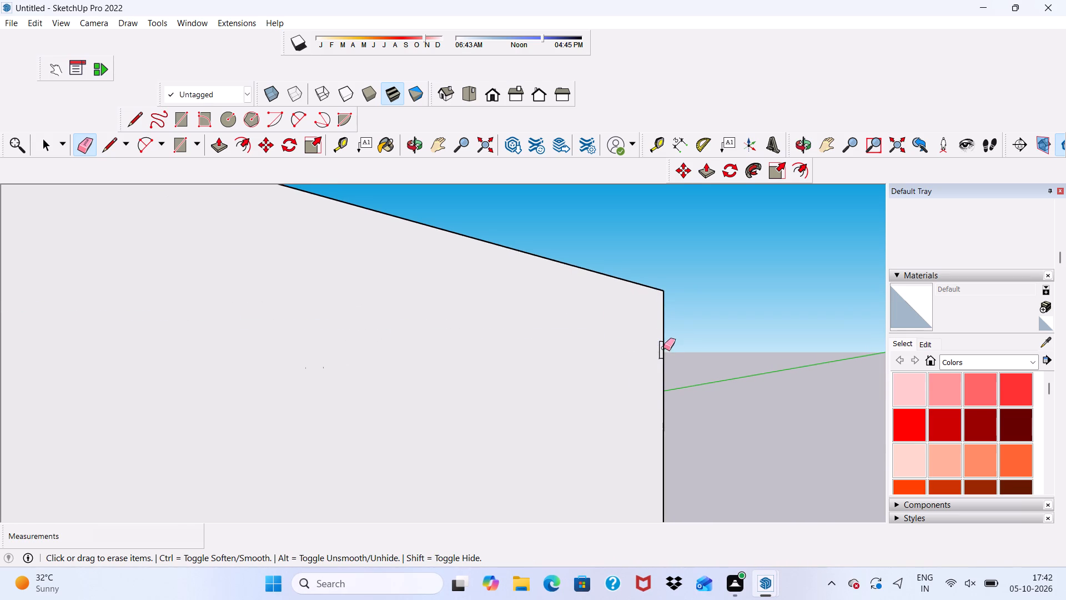
pyautogui.scroll(10, 663, 347)
pyautogui.moveTo(662, 344); pyautogui.dragTo(658, 359)
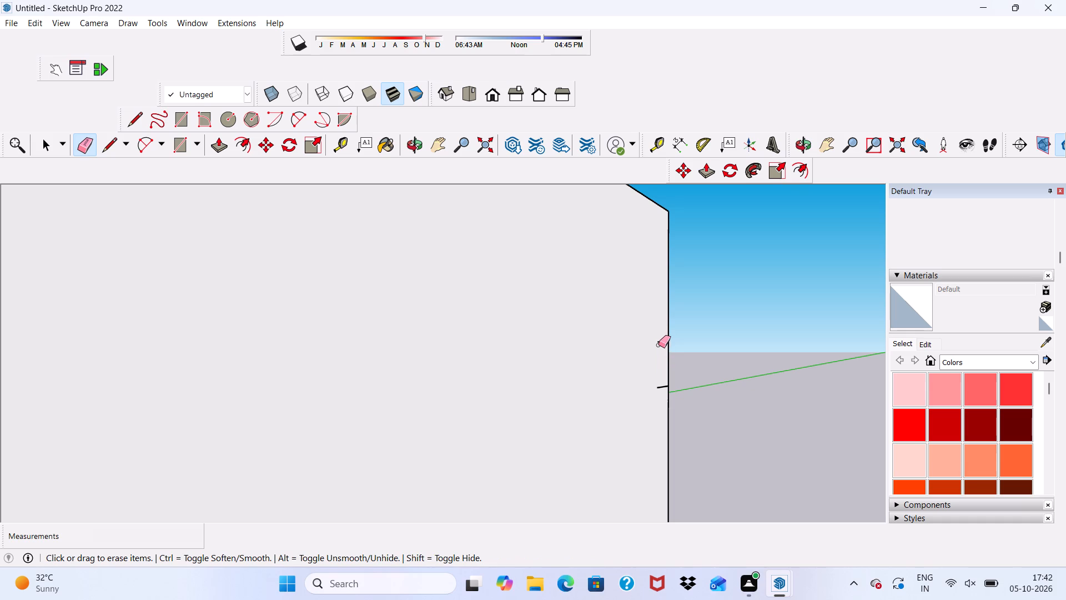
pyautogui.moveTo(659, 342); pyautogui.dragTo(657, 387)
# Bring the whole house into the standard front view.
pyautogui.scroll(-5, 487, 326)
pyautogui.scroll(-3, 344, 304)
pyautogui.press('space')
pyautogui.scroll(-2, 234, 306)
pyautogui.moveTo(230, 311); pyautogui.dragTo(307, 317, button='middle')
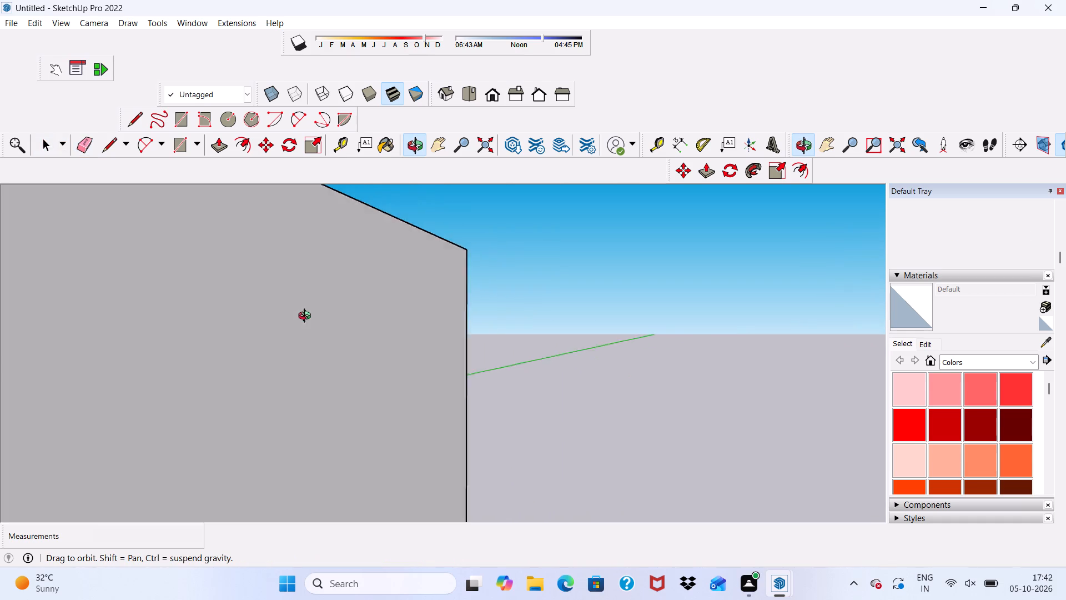
pyautogui.moveTo(307, 317); pyautogui.dragTo(401, 311, button='middle')
pyautogui.scroll(-5, 387, 283)
pyautogui.scroll(1, 396, 291)
pyautogui.scroll(-1, 450, 274)
pyautogui.scroll(1, 450, 274)
pyautogui.scroll(-10, 450, 274)
pyautogui.scroll(1, 547, 268)
pyautogui.scroll(-1, 544, 273)
pyautogui.scroll(1, 539, 284)
pyautogui.scroll(-1, 536, 293)
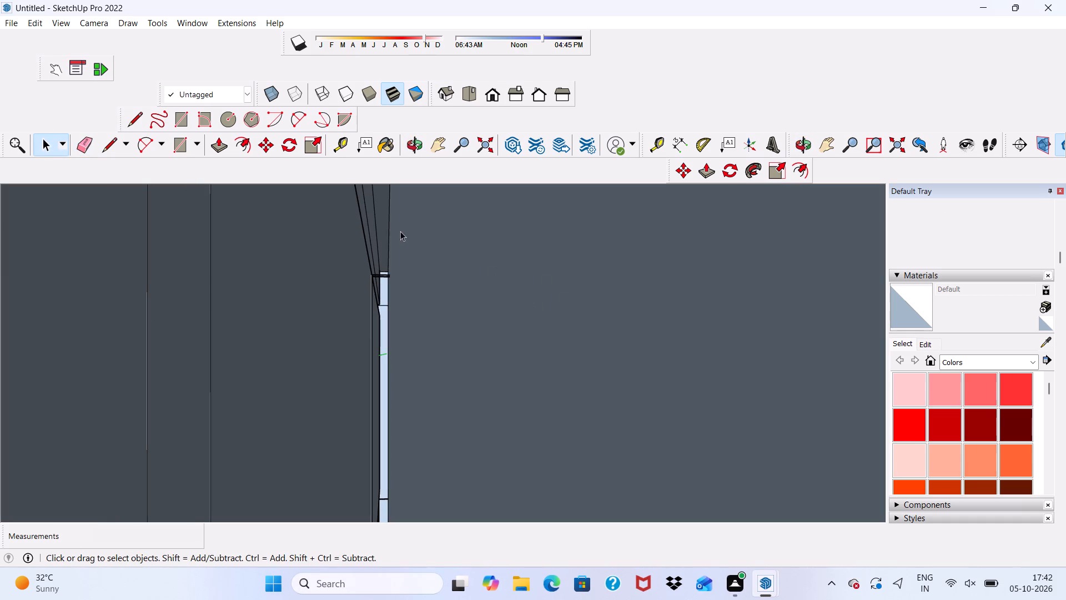
pyautogui.click(494, 91)
pyautogui.scroll(-4, 471, 169)
pyautogui.scroll(-5, 413, 232)
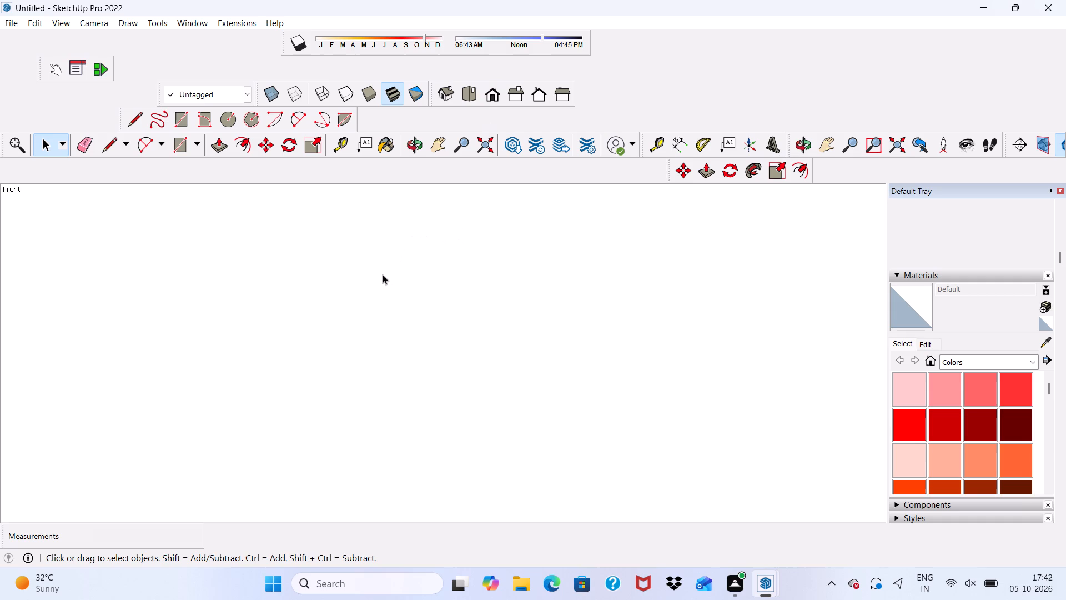
pyautogui.scroll(-2, 377, 271)
pyautogui.scroll(1, 377, 272)
pyautogui.scroll(-4, 377, 273)
pyautogui.scroll(1, 372, 290)
pyautogui.scroll(-4, 362, 297)
pyautogui.scroll(-5, 375, 373)
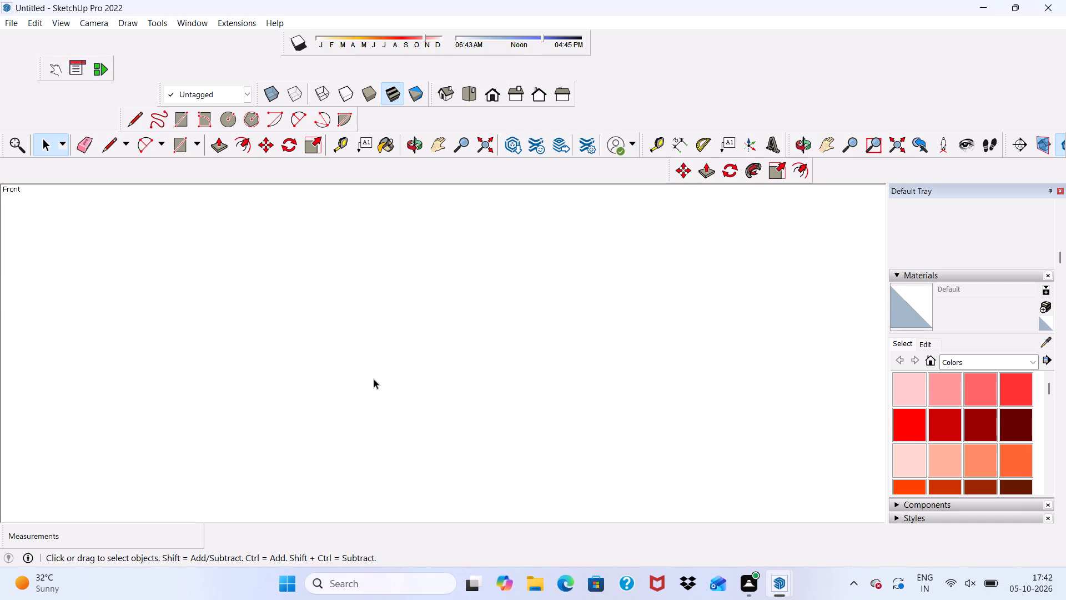
pyautogui.scroll(-3, 374, 378)
pyautogui.scroll(1, 374, 378)
pyautogui.scroll(-5, 373, 356)
pyautogui.scroll(1, 502, 278)
pyautogui.scroll(-4, 465, 289)
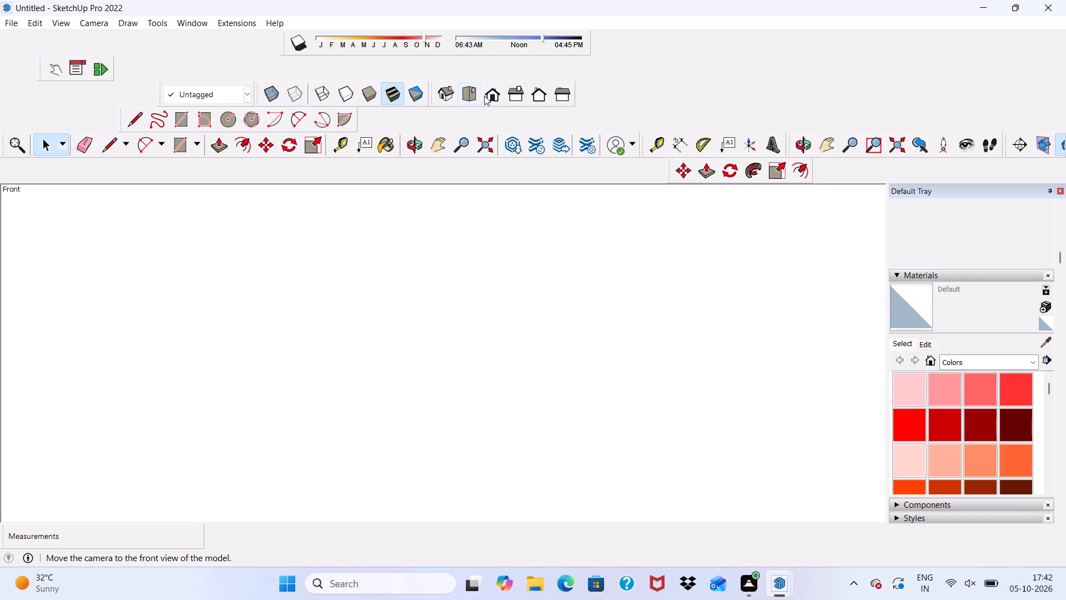
pyautogui.click(485, 96)
pyautogui.scroll(-8, 497, 143)
pyautogui.scroll(1, 420, 354)
pyautogui.scroll(-16, 419, 358)
pyautogui.scroll(1, 381, 287)
pyautogui.scroll(-3, 379, 296)
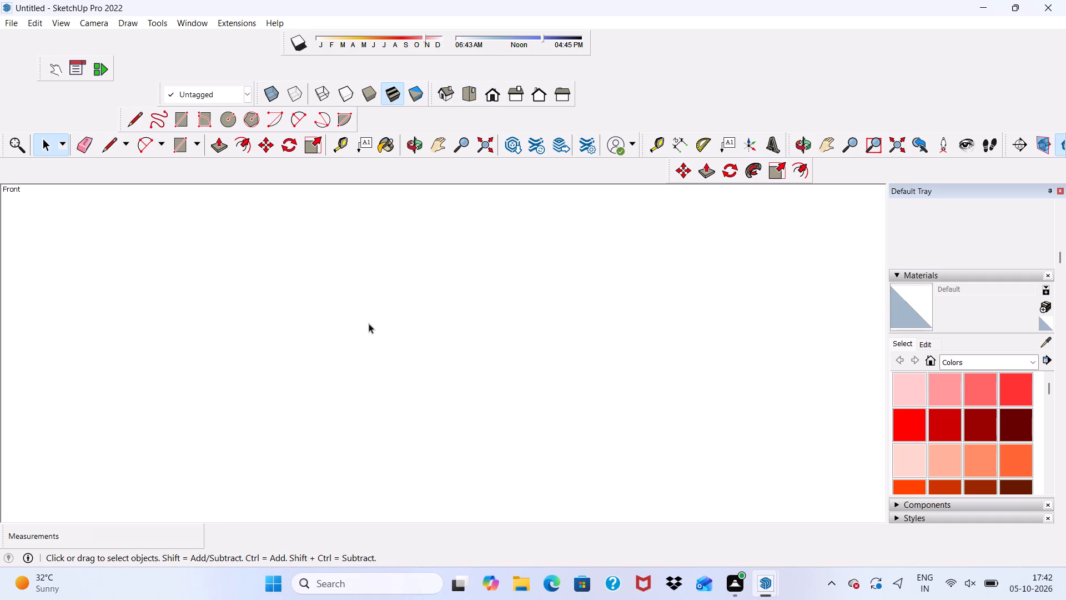
pyautogui.scroll(-20, 369, 323)
pyautogui.scroll(-1, 369, 323)
pyautogui.scroll(-7, 309, 374)
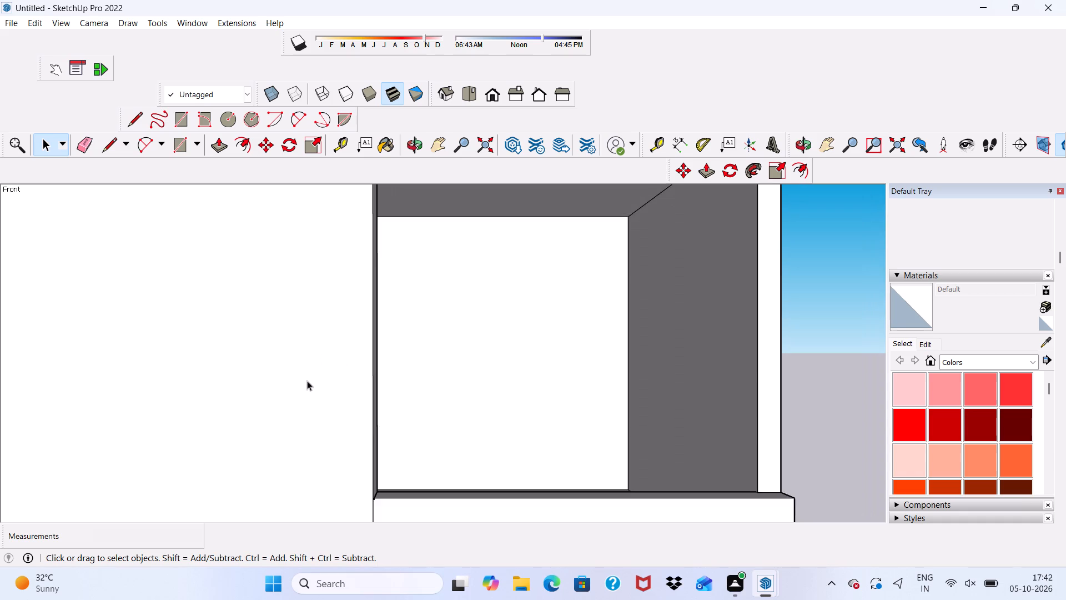
pyautogui.scroll(-10, 306, 370)
pyautogui.scroll(-8, 369, 346)
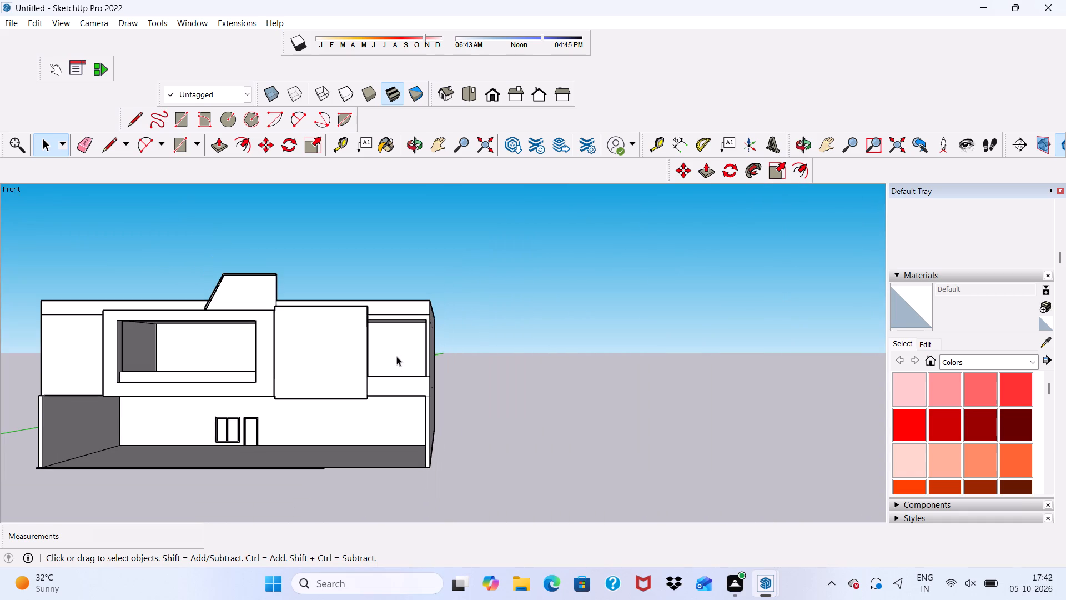
# Examine the front facade, side wall, roof parapet and slanted panel from above, below and the side.
pyautogui.moveTo(388, 366); pyautogui.dragTo(310, 394, button='middle')
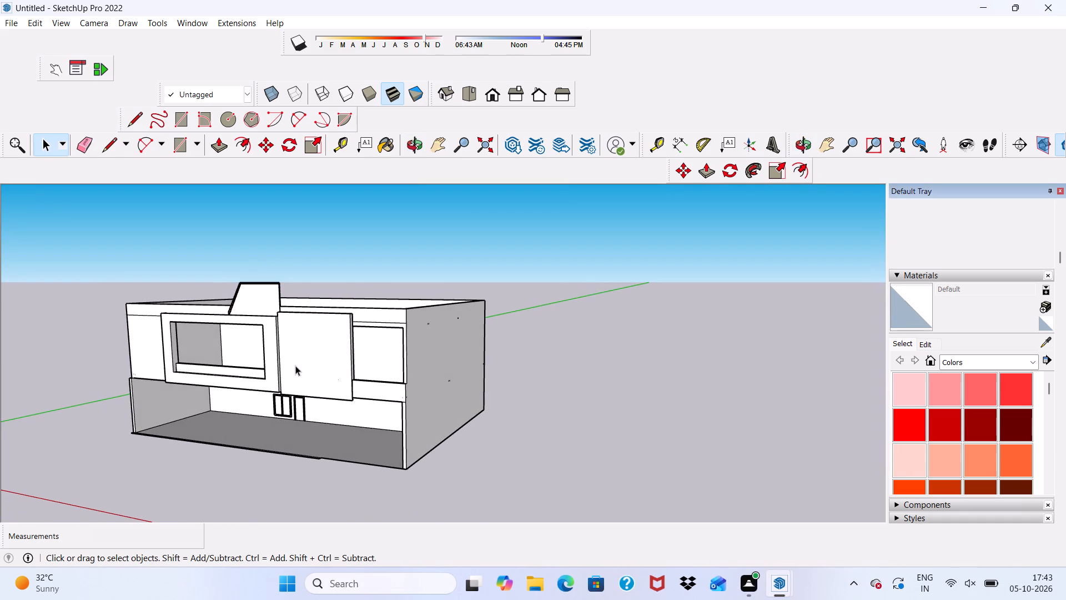
pyautogui.scroll(-1, 298, 363)
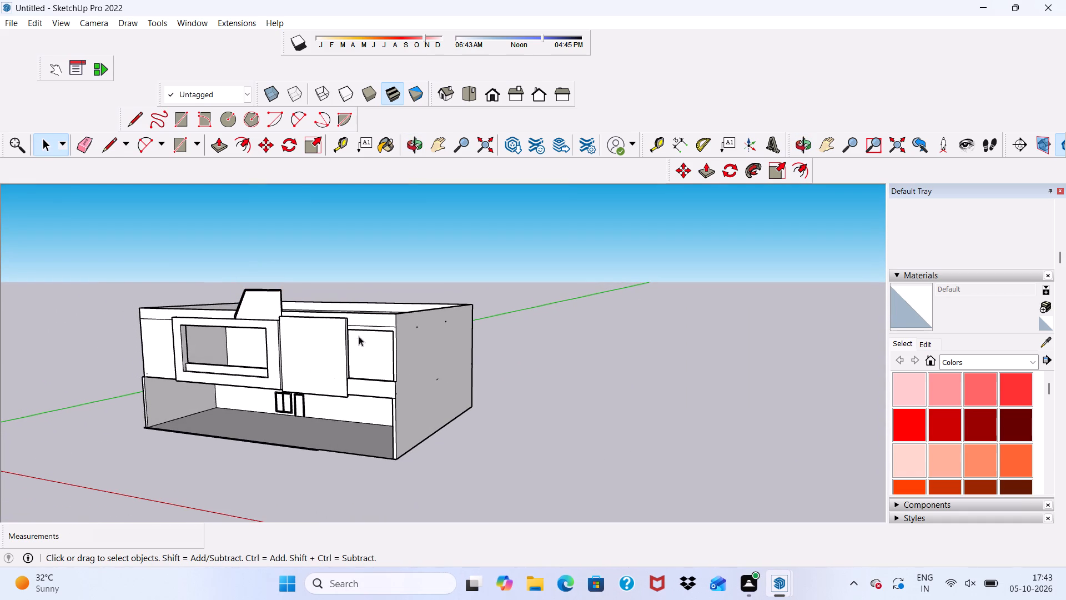
pyautogui.scroll(3, 323, 387)
pyautogui.scroll(-2, 323, 387)
pyautogui.scroll(1, 323, 387)
pyautogui.scroll(-2, 323, 387)
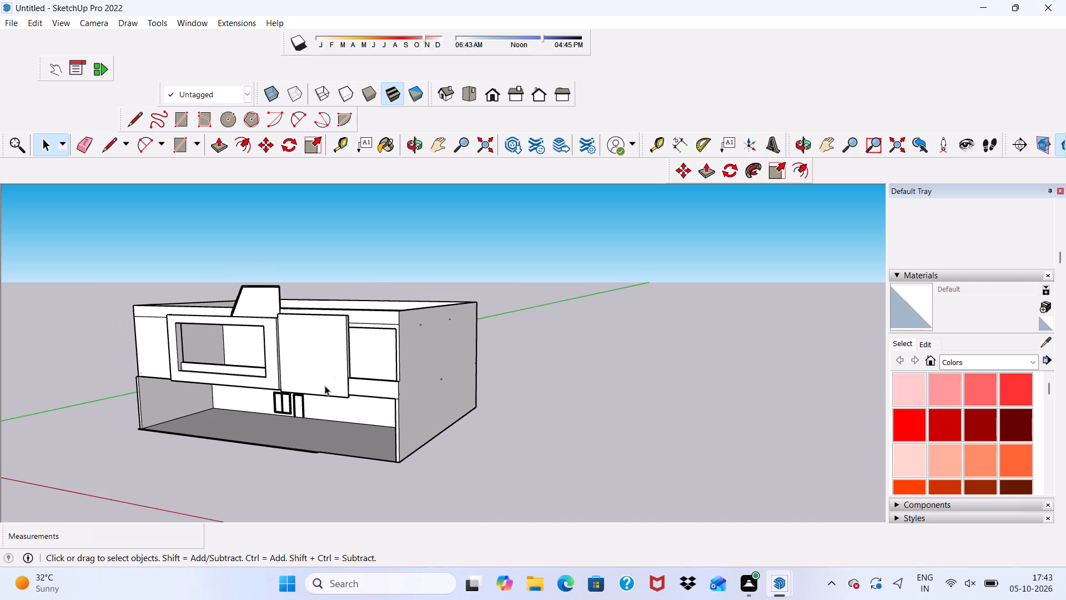
pyautogui.scroll(8, 309, 334)
pyautogui.moveTo(272, 314); pyautogui.dragTo(174, 391, button='middle')
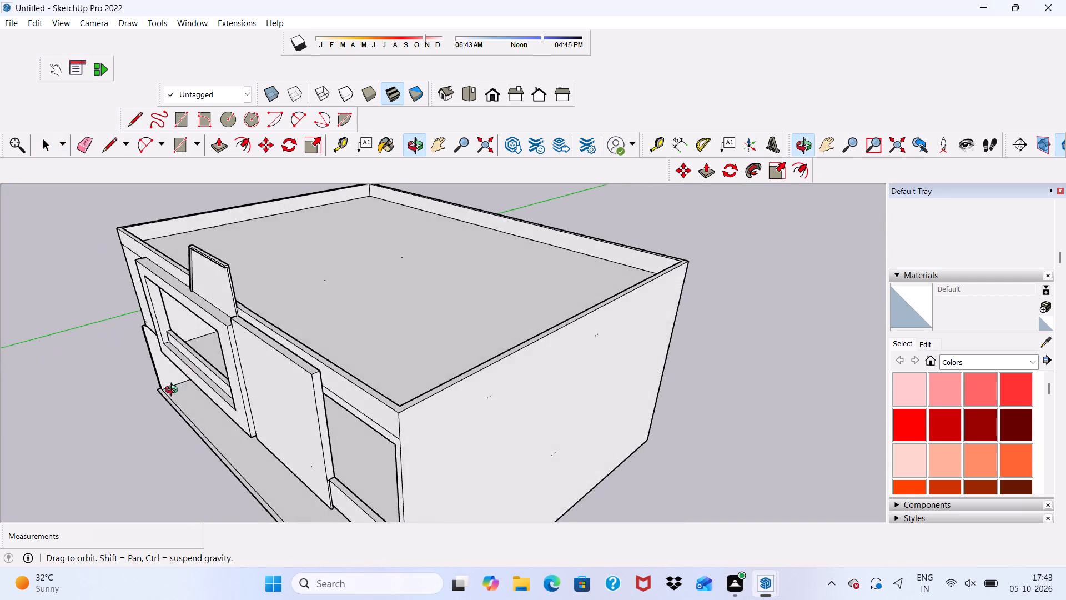
pyautogui.moveTo(174, 391); pyautogui.dragTo(213, 314, button='middle')
pyautogui.scroll(4, 217, 307)
pyautogui.scroll(-1, 192, 327)
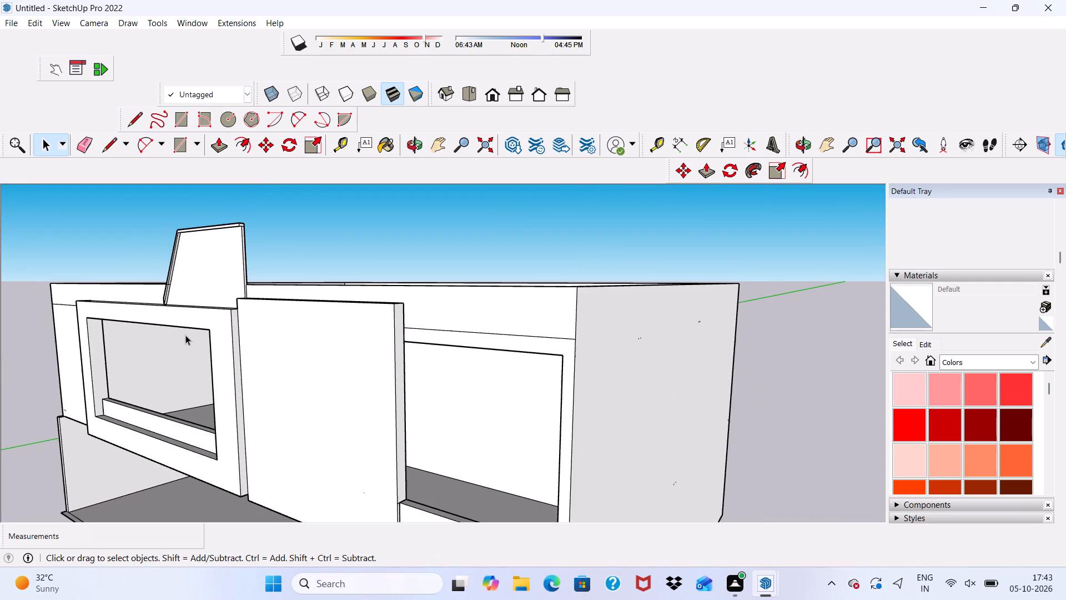
pyautogui.scroll(-7, 185, 336)
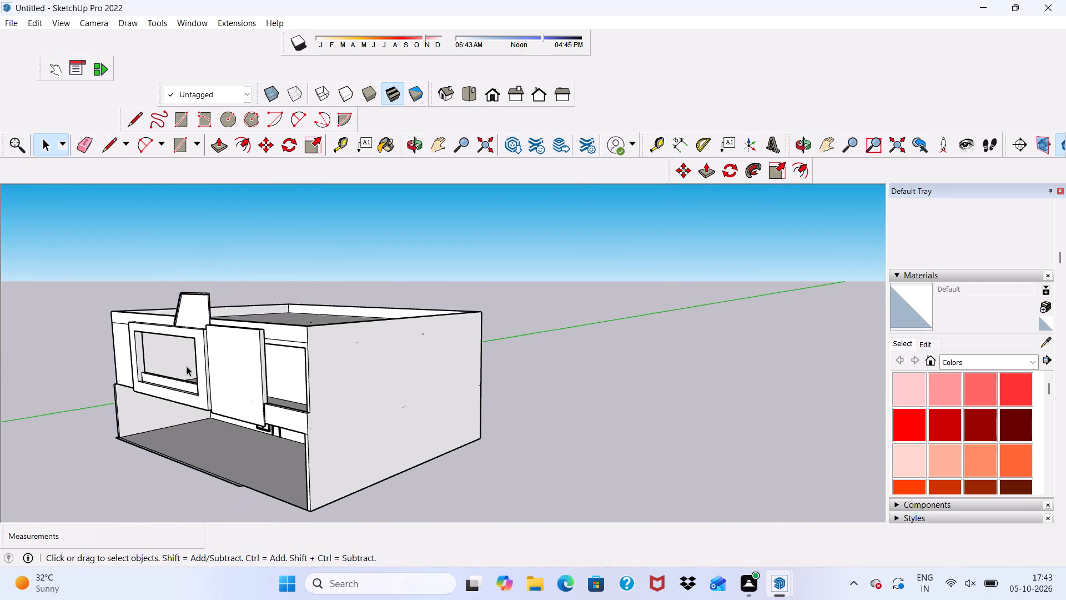
pyautogui.scroll(-6, 188, 361)
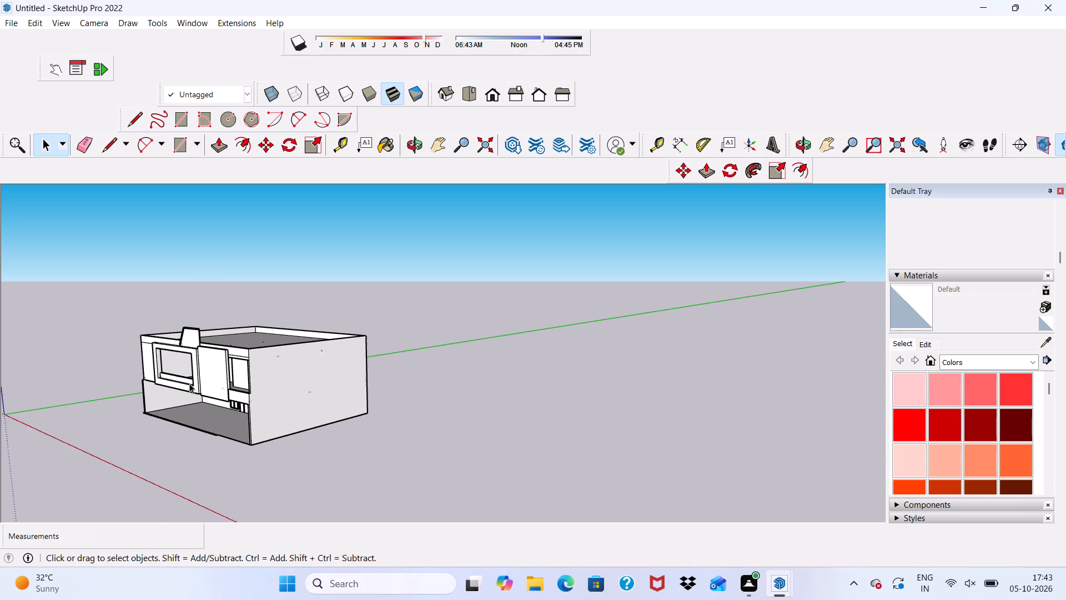
pyautogui.scroll(-1, 189, 383)
pyautogui.scroll(7, 200, 420)
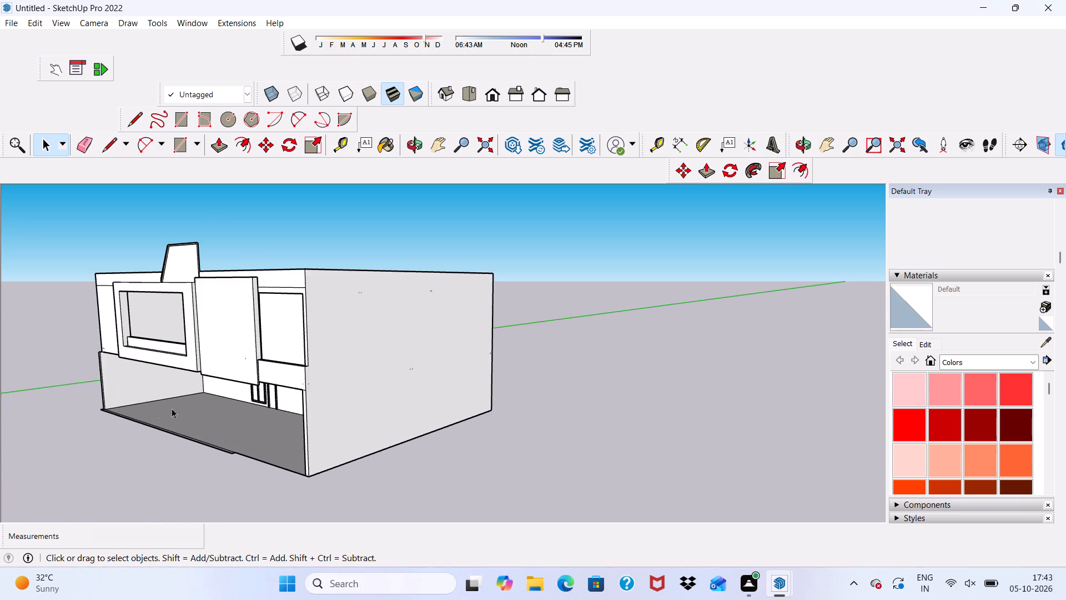
pyautogui.scroll(3, 153, 400)
pyautogui.scroll(3, 198, 281)
pyautogui.moveTo(219, 247); pyautogui.dragTo(226, 301, button='middle')
pyautogui.scroll(2, 217, 297)
pyautogui.scroll(-3, 159, 305)
pyautogui.scroll(1, 154, 317)
pyautogui.scroll(-2, 162, 323)
pyautogui.moveTo(157, 323); pyautogui.dragTo(190, 231, button='middle')
pyautogui.scroll(-4, 188, 226)
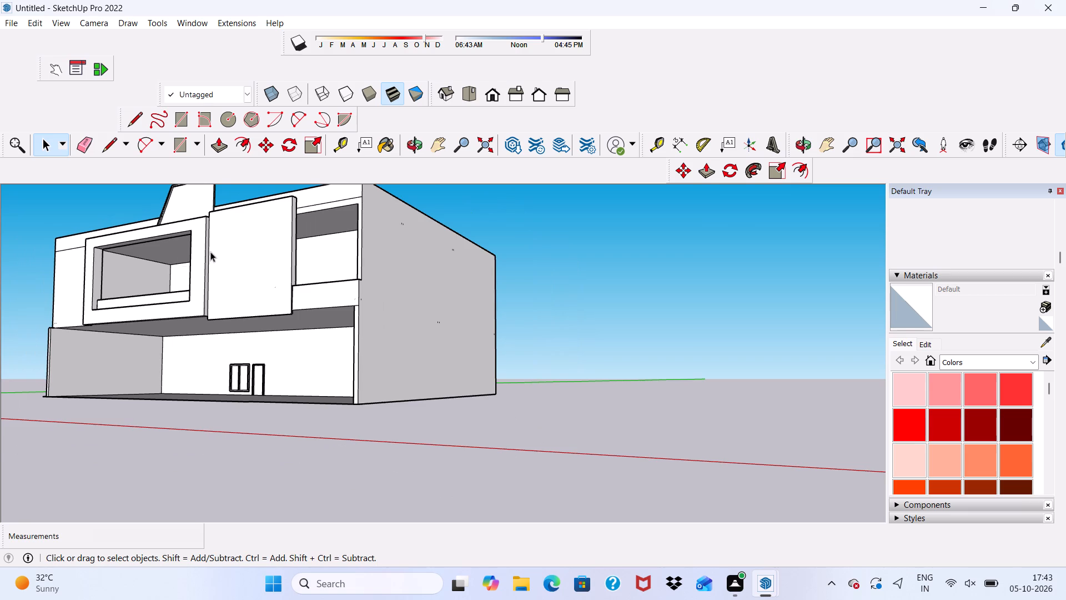
pyautogui.scroll(4, 219, 246)
pyautogui.moveTo(183, 263); pyautogui.dragTo(331, 343, button='middle')
pyautogui.scroll(-1, 307, 312)
pyautogui.scroll(1, 320, 331)
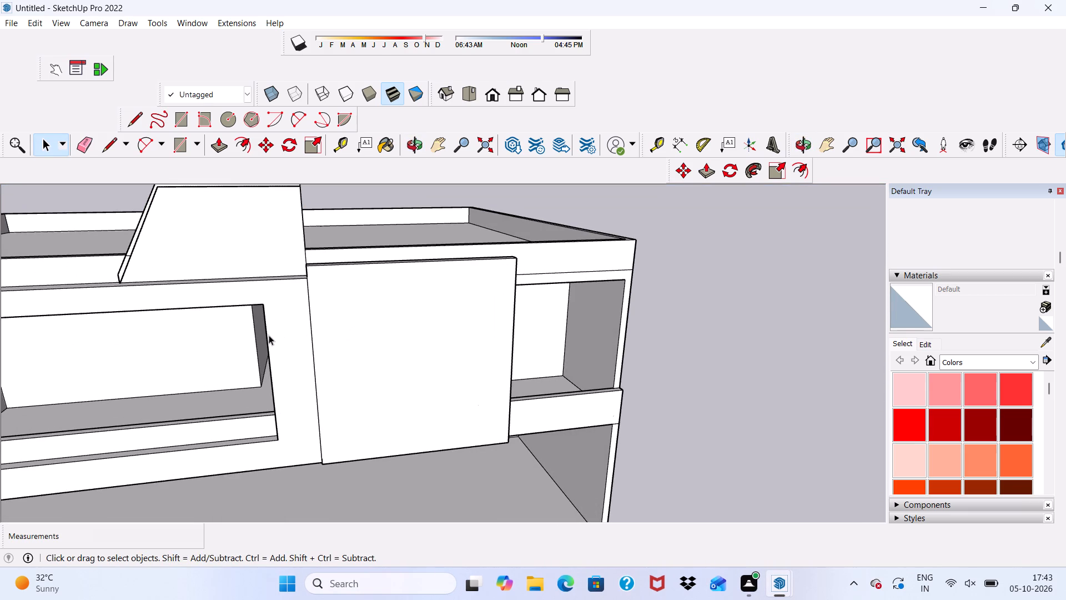
pyautogui.scroll(5, 207, 331)
pyautogui.scroll(-3, 207, 331)
pyautogui.moveTo(218, 336); pyautogui.dragTo(220, 337, button='middle')
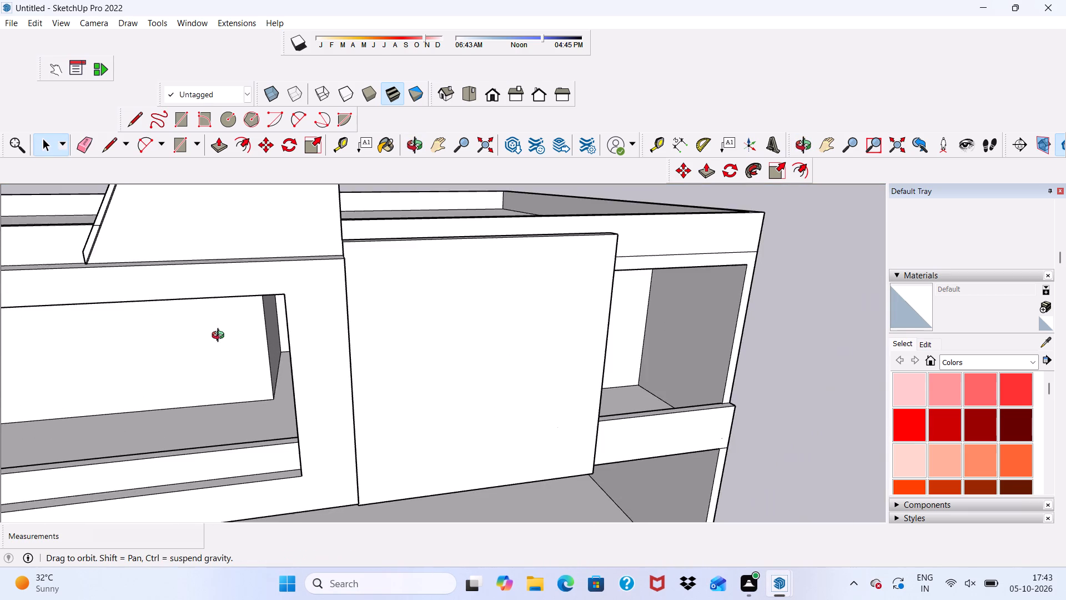
pyautogui.moveTo(220, 337); pyautogui.dragTo(199, 341, button='middle')
pyautogui.scroll(1, 143, 332)
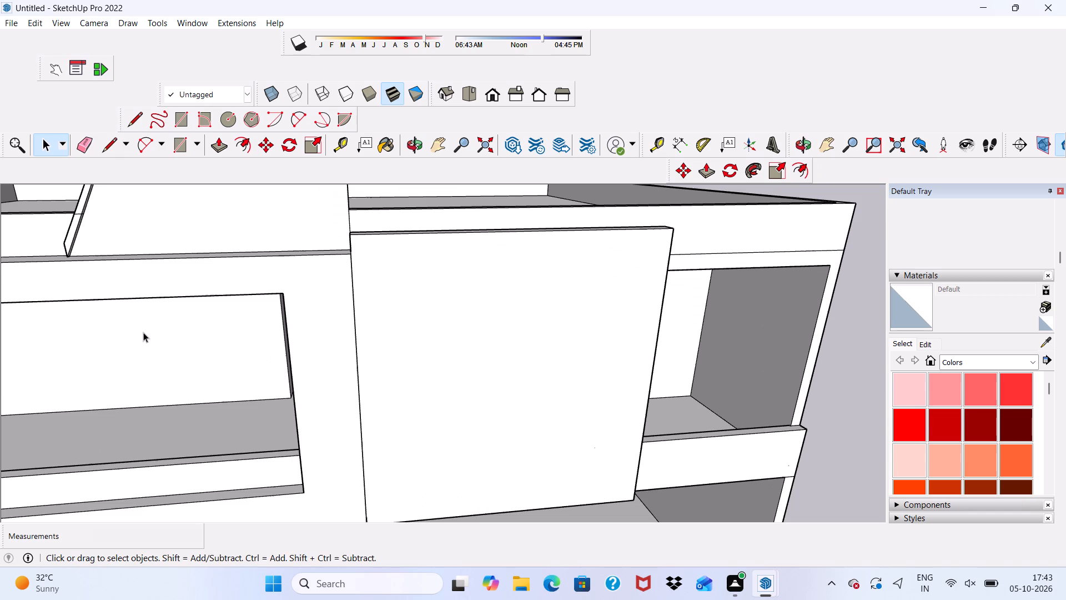
pyautogui.scroll(3, 173, 271)
pyautogui.scroll(-4, 173, 246)
pyautogui.scroll(2, 173, 159)
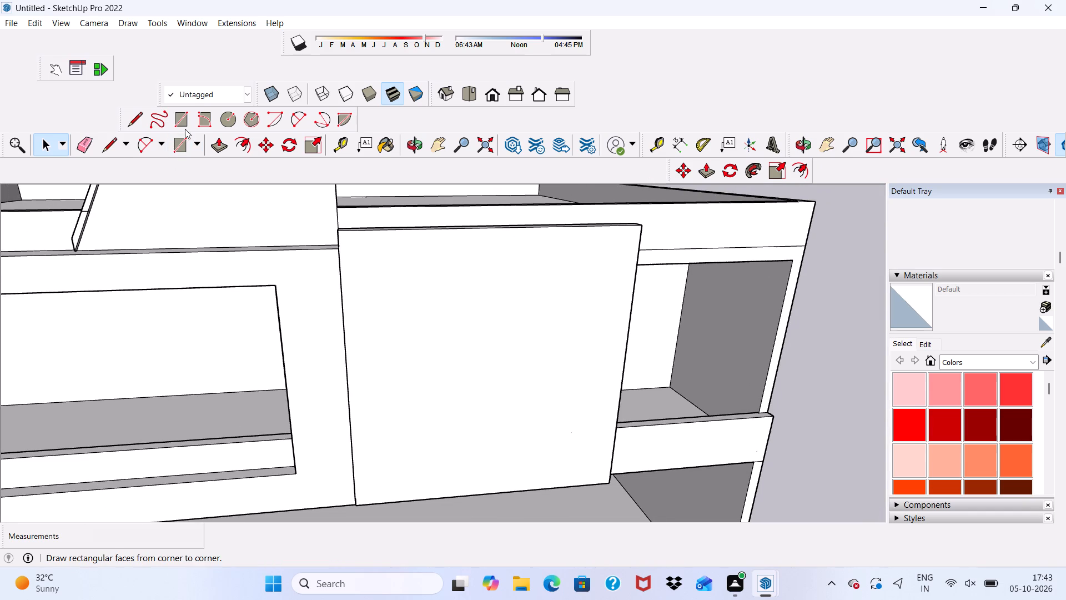
# Draw a rectangle about 1' 8" by 1' 3" on the front face of the slanted panel, near its sloping edge.
pyautogui.click(182, 121)
pyautogui.scroll(-1, 229, 197)
pyautogui.scroll(1, 238, 219)
pyautogui.scroll(-11, 242, 233)
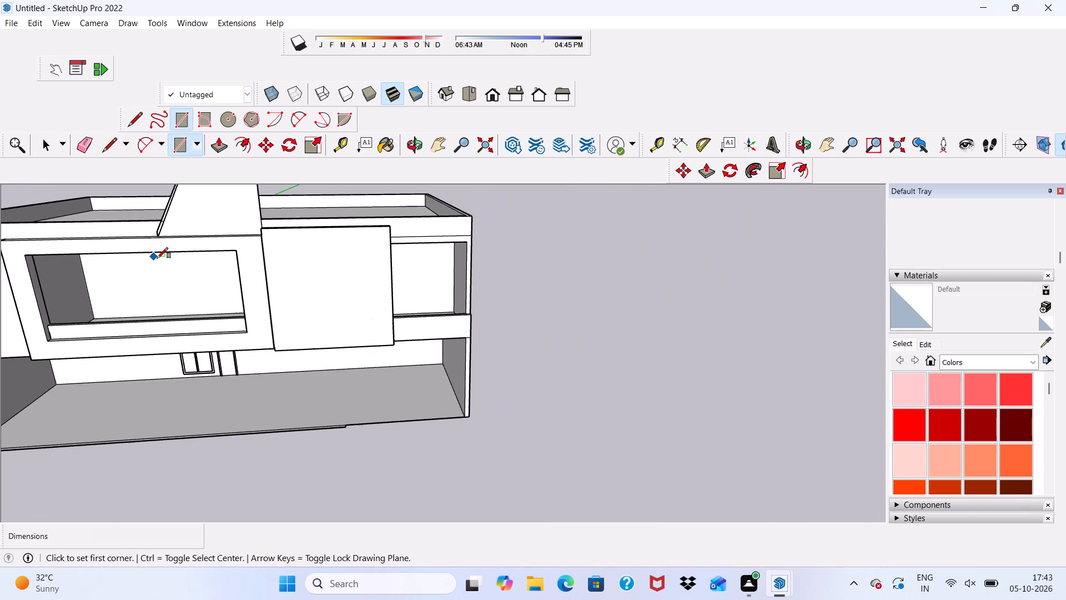
pyautogui.scroll(5, 197, 197)
pyautogui.scroll(-9, 200, 201)
pyautogui.scroll(11, 198, 200)
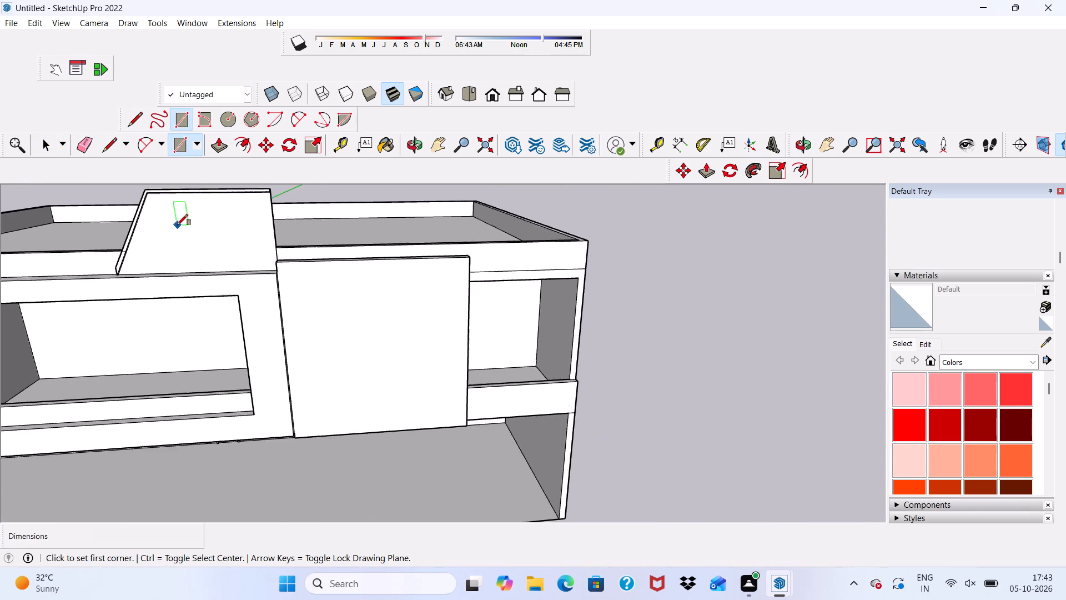
pyautogui.scroll(2, 177, 225)
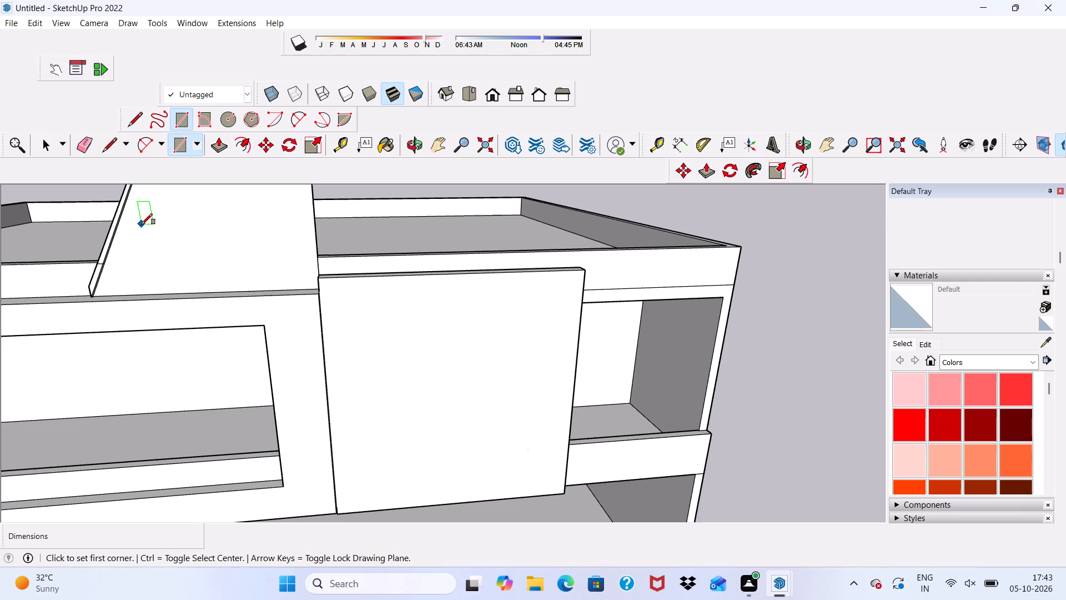
pyautogui.click(142, 224)
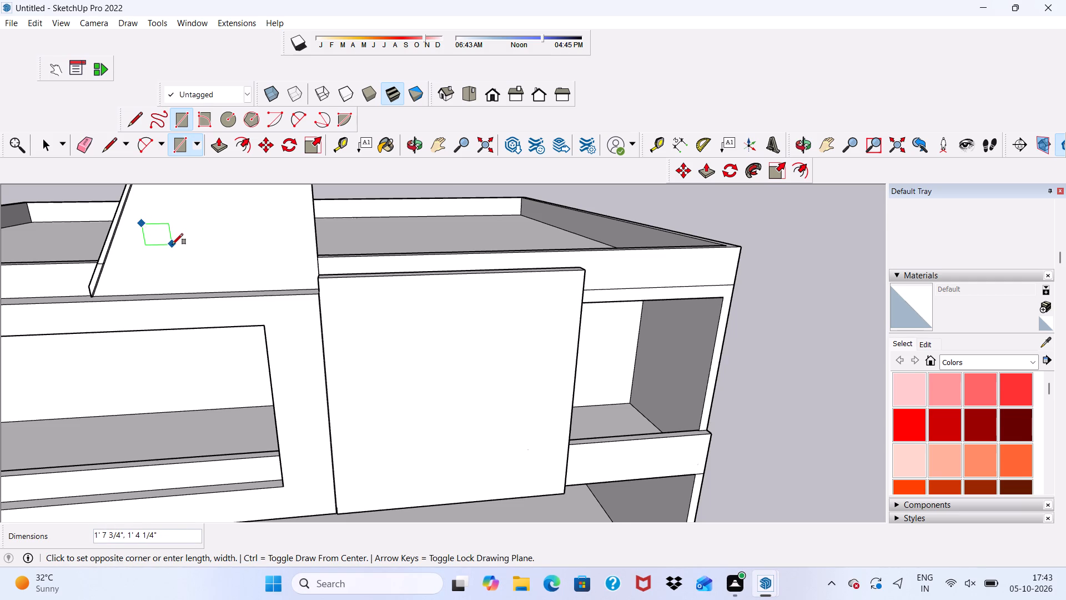
pyautogui.click(172, 243)
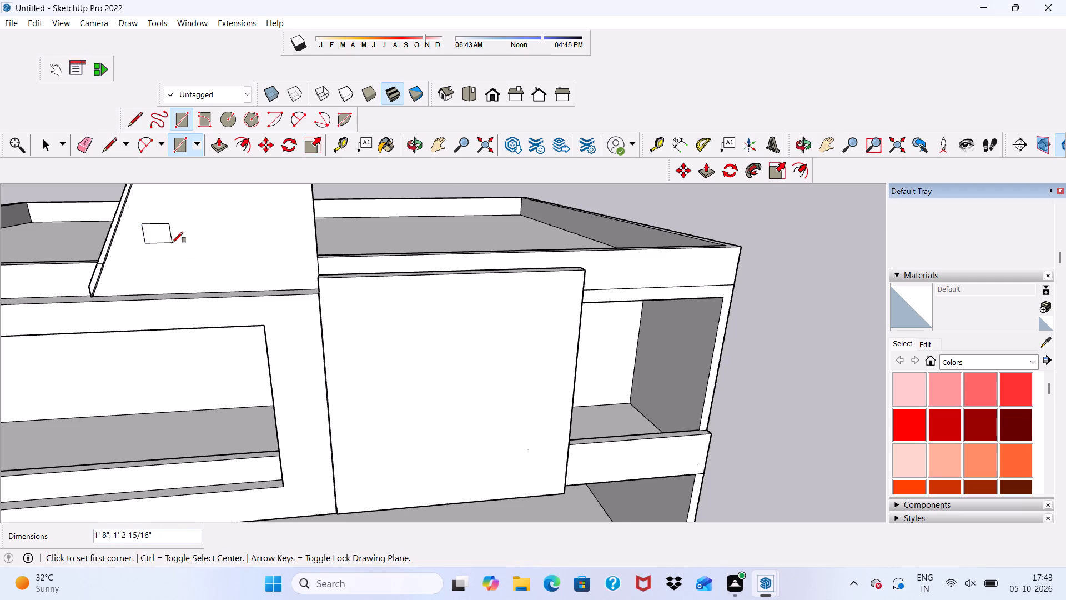
# Copy the small rectangle twice in a horizontal row across the slanted panel's front face, spaced about 3' 6" apart.
pyautogui.press('space')
pyautogui.press('space')
pyautogui.doubleClick(164, 235)
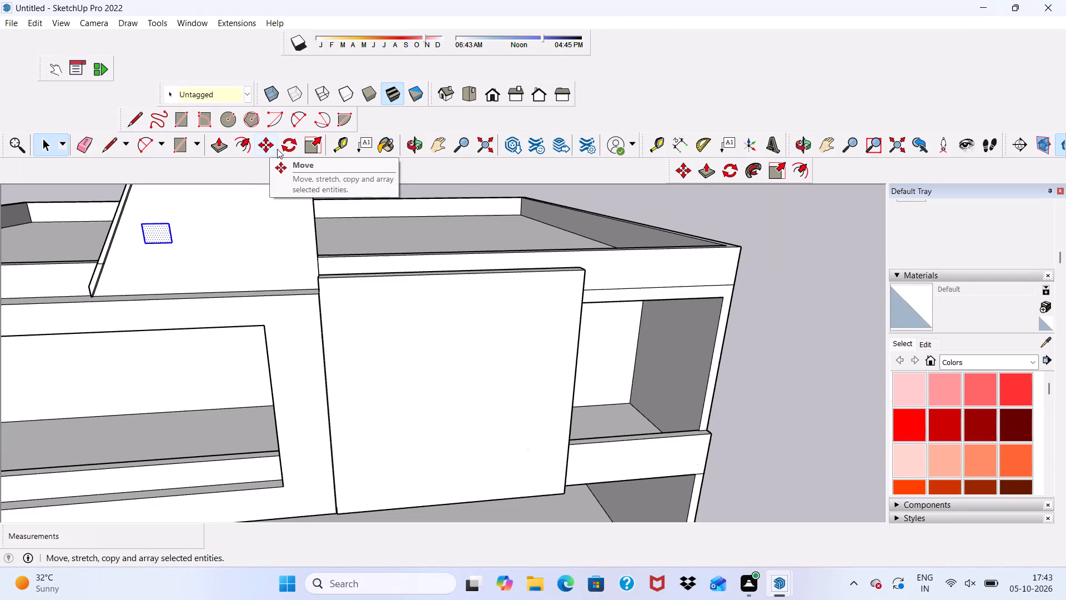
pyautogui.click(262, 149)
pyautogui.click(164, 233)
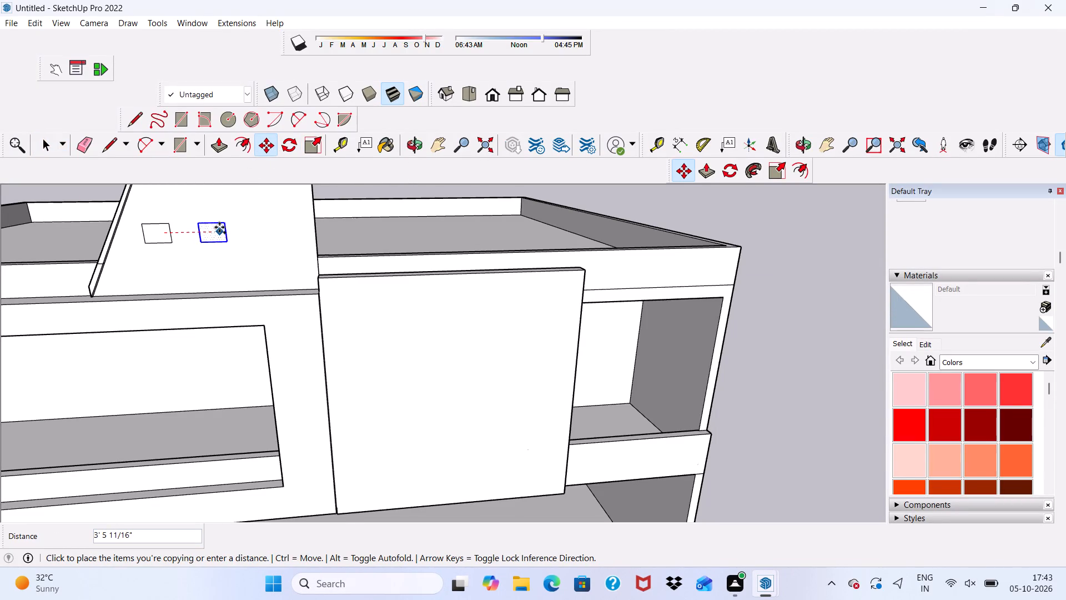
pyautogui.click(219, 227)
pyautogui.click(219, 232)
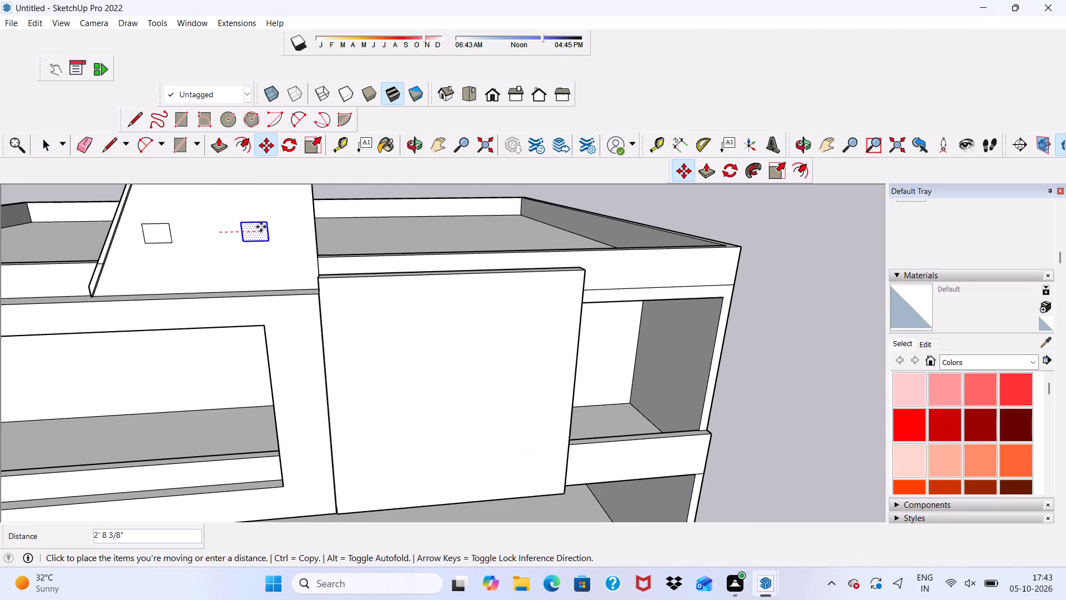
pyautogui.click(274, 228)
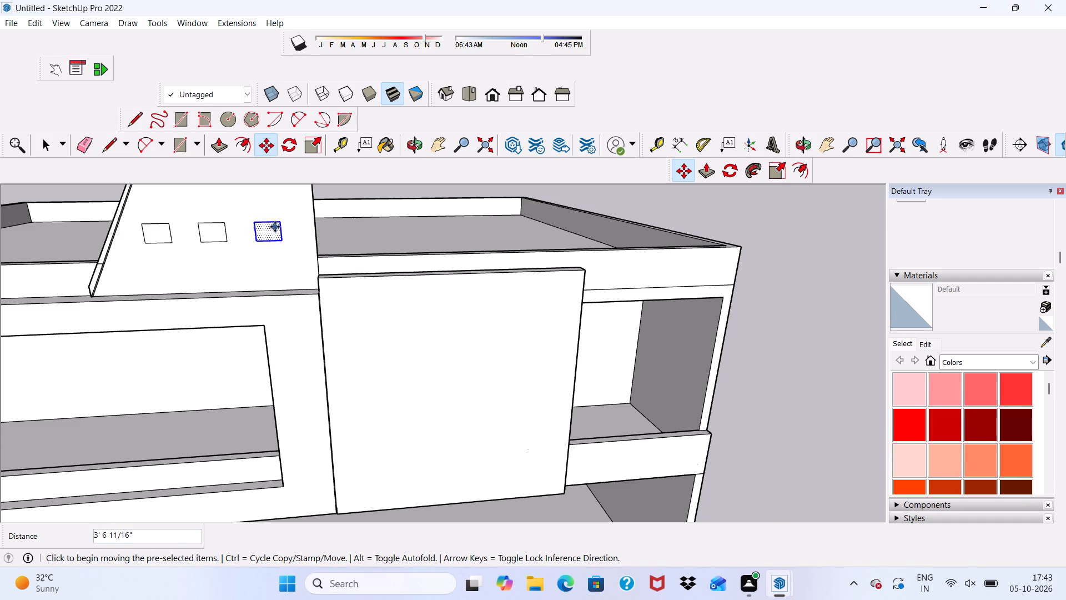
pyautogui.scroll(-4, 198, 238)
pyautogui.press('space')
pyautogui.click(340, 194)
# Push/Pull the small rectangle farthest from the slanted panel's sloping edge outward by 3".
pyautogui.scroll(3, 207, 281)
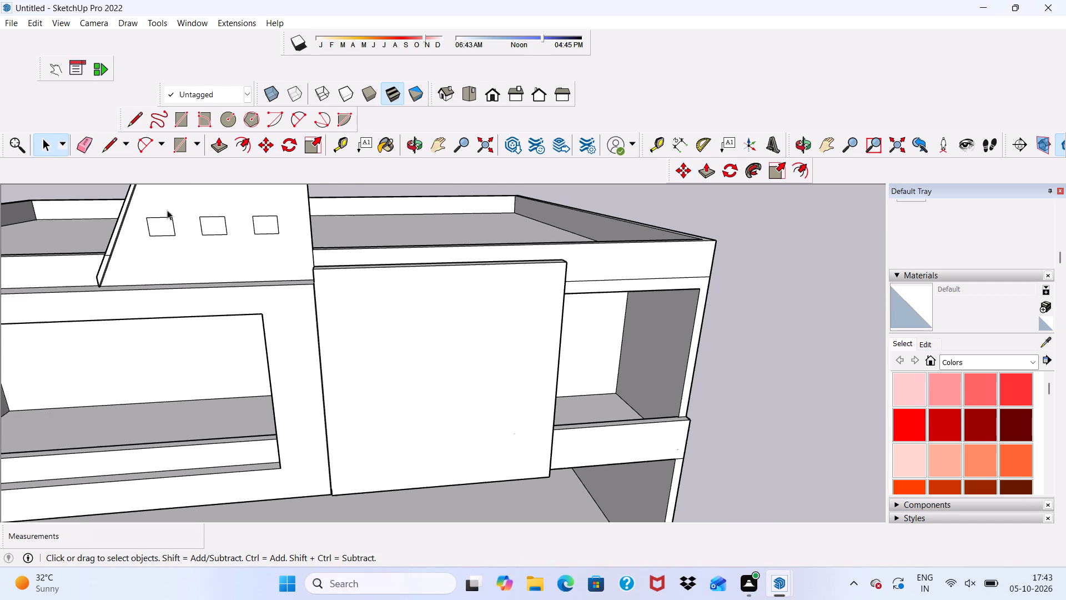
pyautogui.click(220, 144)
pyautogui.scroll(6, 284, 239)
pyautogui.click(268, 222)
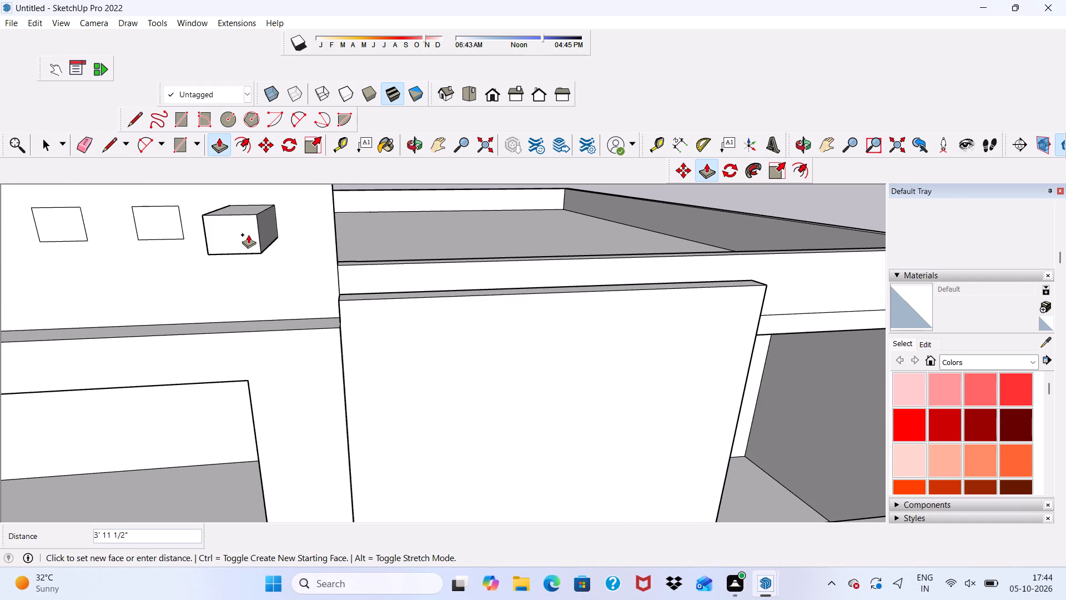
pyautogui.write('3"')
pyautogui.press('Return')
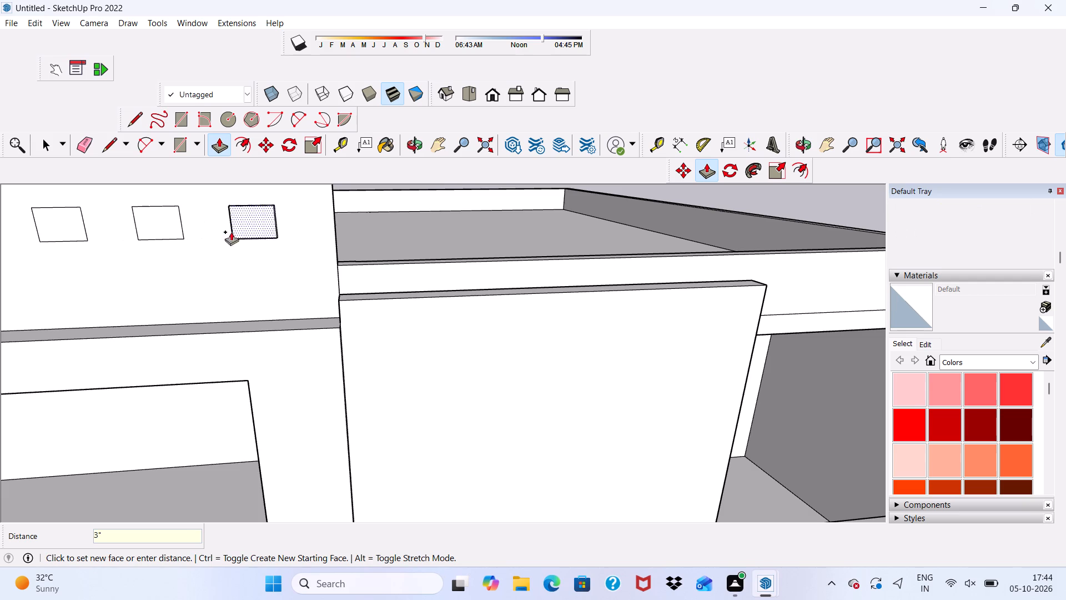
# Push/Pull the middle rectangle and the one nearest the sloping edge outward 3" to match the first raised block.
pyautogui.scroll(3, 222, 223)
pyautogui.moveTo(244, 195); pyautogui.dragTo(219, 301, button='middle')
pyautogui.scroll(3, 134, 258)
pyautogui.click(134, 258)
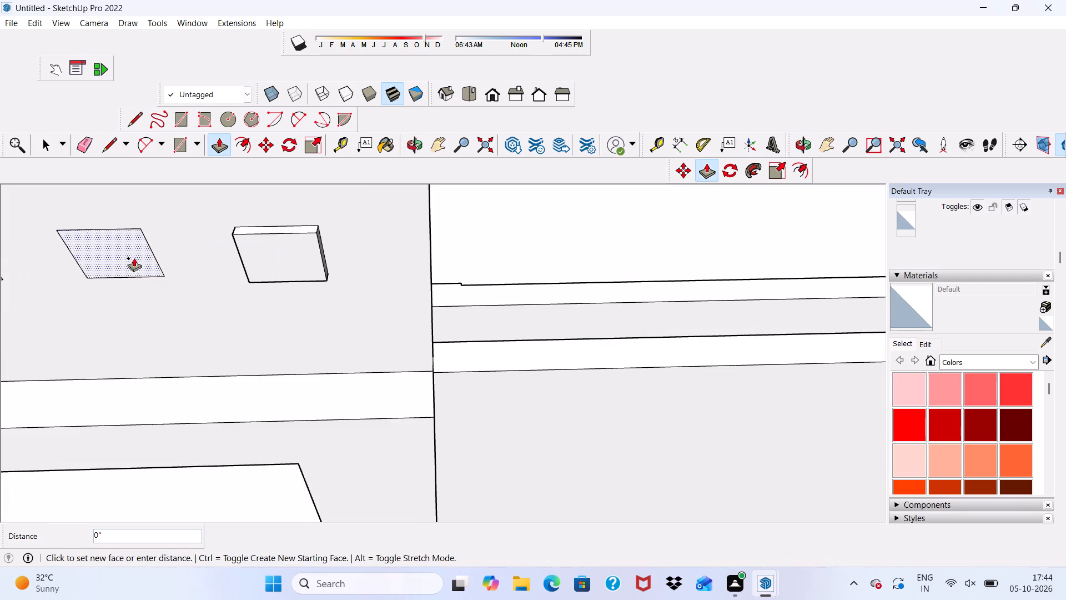
pyautogui.scroll(7, 231, 261)
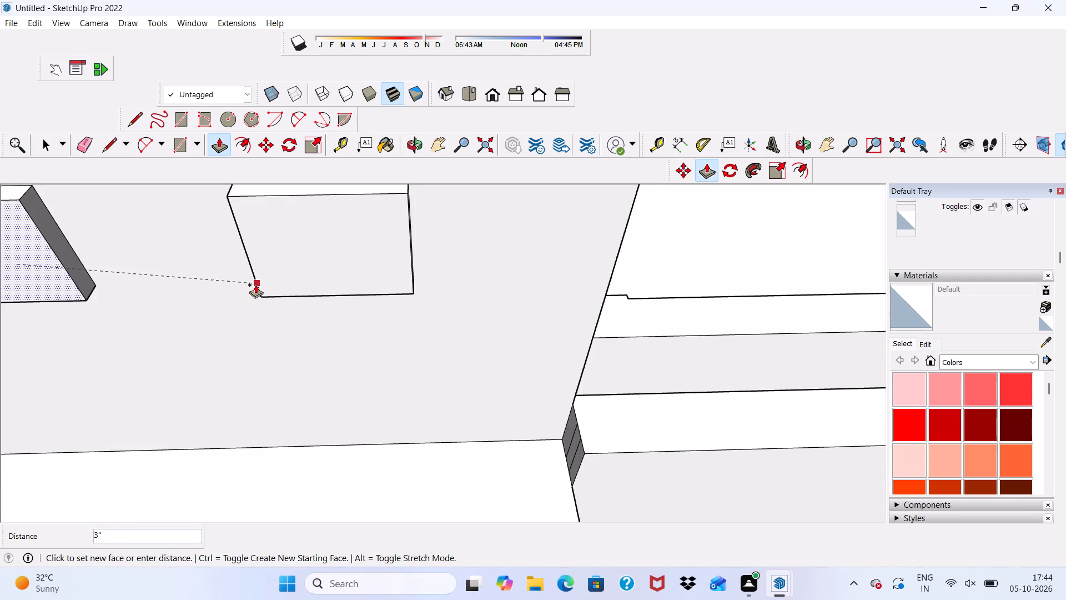
pyautogui.click(255, 284)
pyautogui.scroll(-9, 257, 284)
pyautogui.scroll(3, 67, 273)
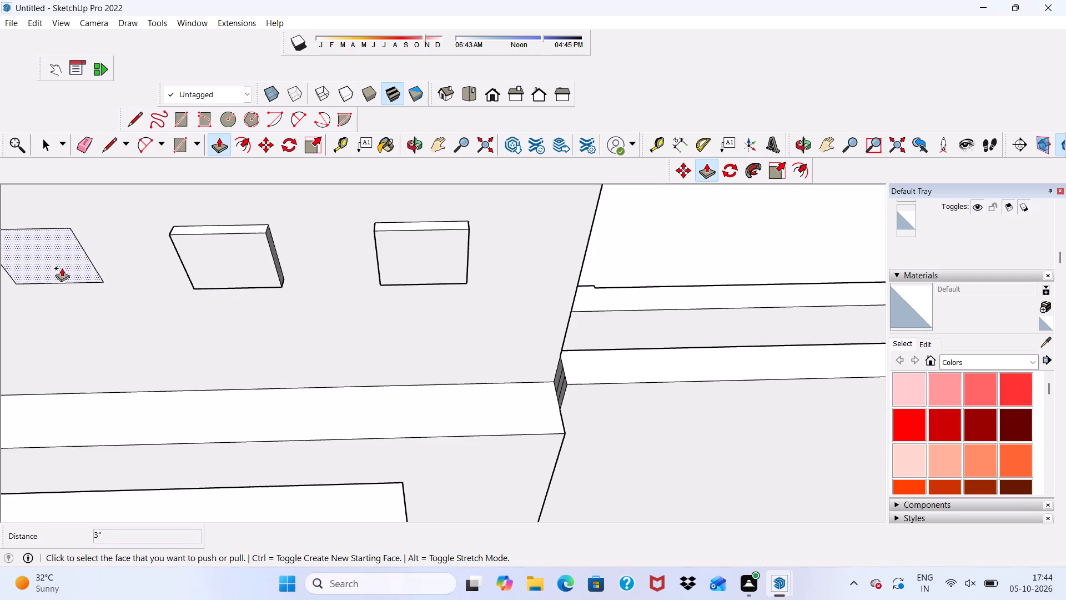
pyautogui.click(62, 267)
pyautogui.scroll(2, 182, 273)
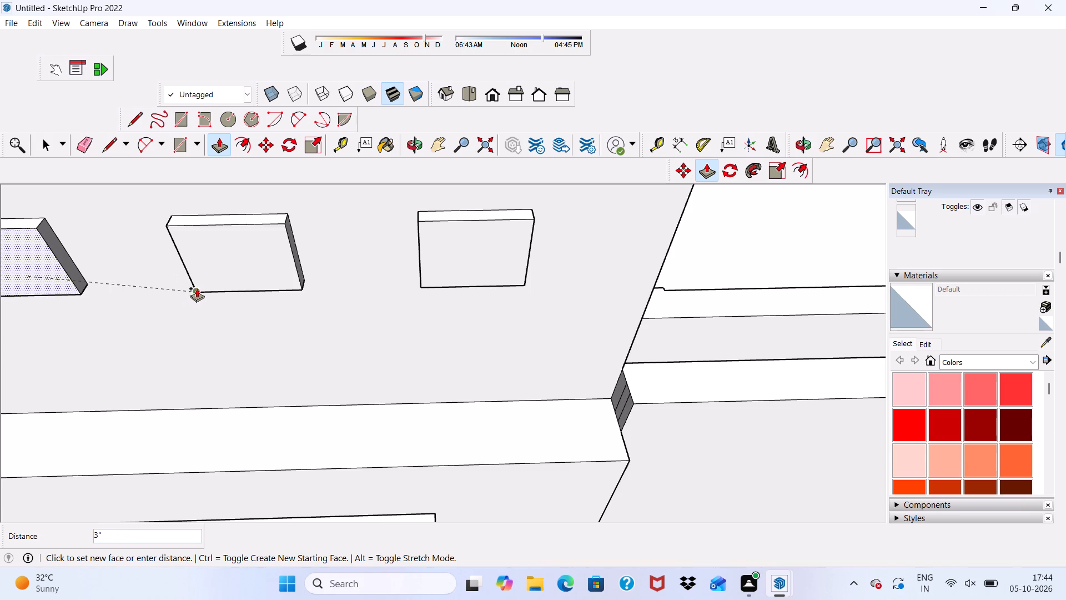
pyautogui.click(197, 289)
pyautogui.scroll(-10, 185, 287)
# Examine the three raised blocks on the slanted panel and the upper facade from above, the front and below.
pyautogui.moveTo(305, 272); pyautogui.dragTo(272, 138, button='middle')
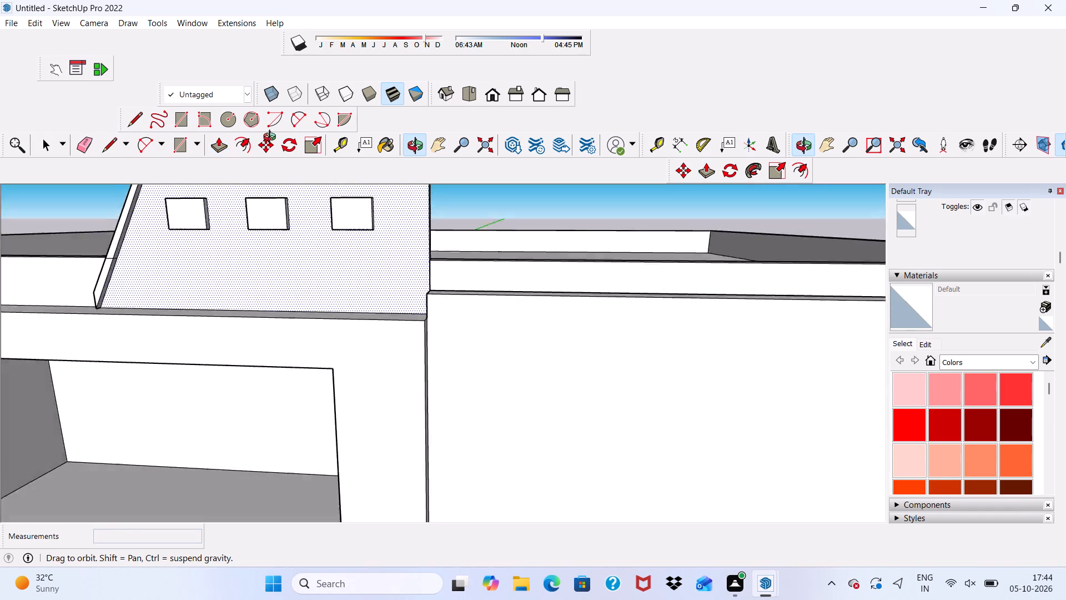
pyautogui.moveTo(272, 138); pyautogui.dragTo(238, 155, button='middle')
pyautogui.press('space')
pyautogui.scroll(1, 272, 243)
pyautogui.scroll(-4, 272, 249)
pyautogui.moveTo(309, 247); pyautogui.dragTo(381, 241, button='middle')
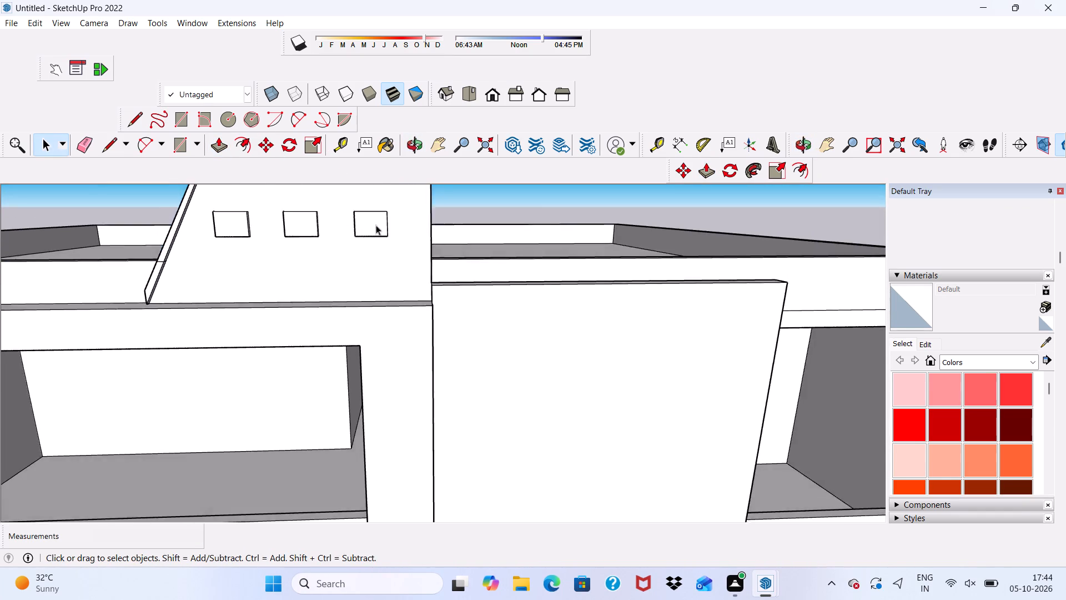
pyautogui.scroll(-4, 338, 254)
pyautogui.scroll(2, 252, 216)
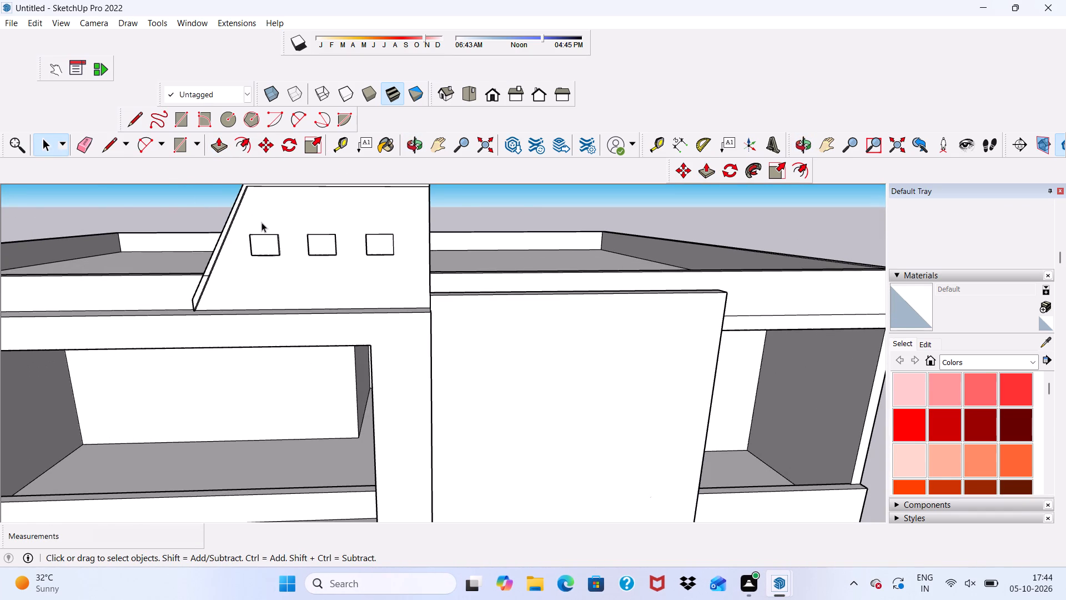
pyautogui.scroll(-2, 219, 272)
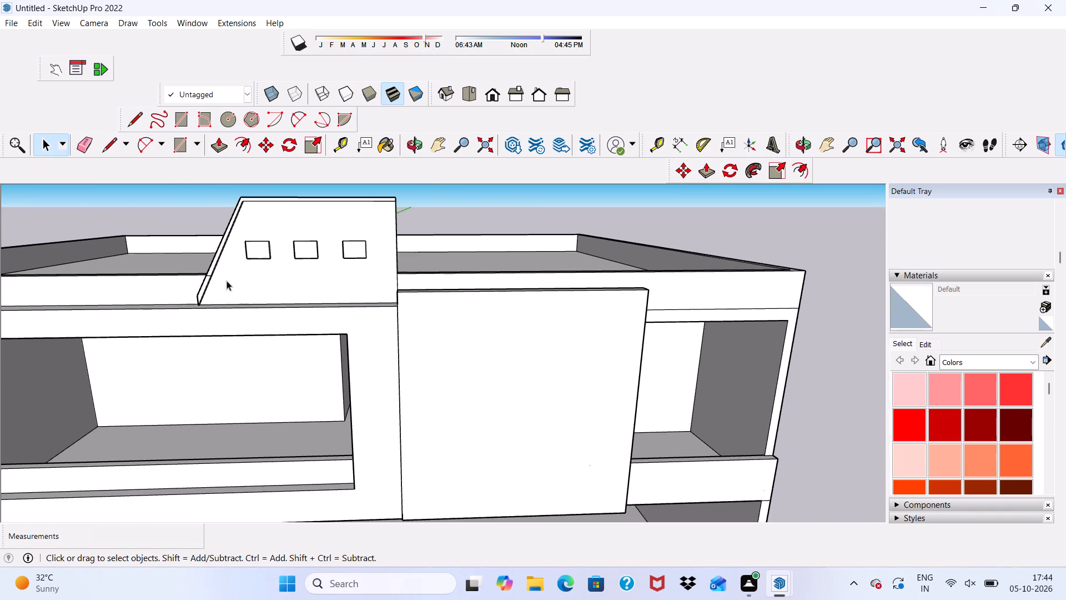
pyautogui.moveTo(214, 272); pyautogui.dragTo(175, 247, button='middle')
pyautogui.scroll(-3, 200, 255)
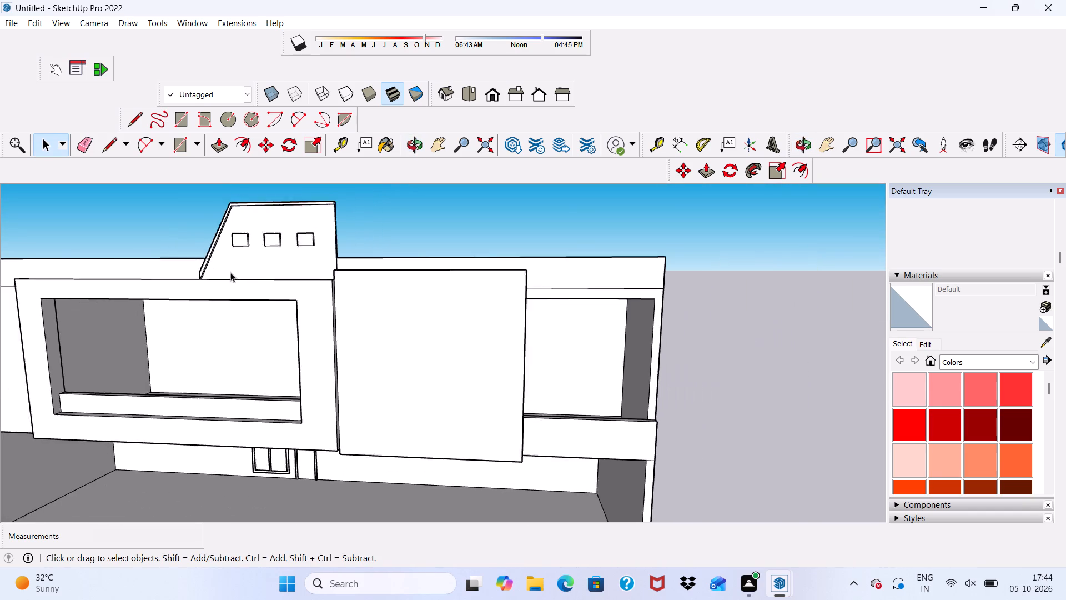
pyautogui.scroll(-6, 230, 272)
pyautogui.scroll(2, 217, 253)
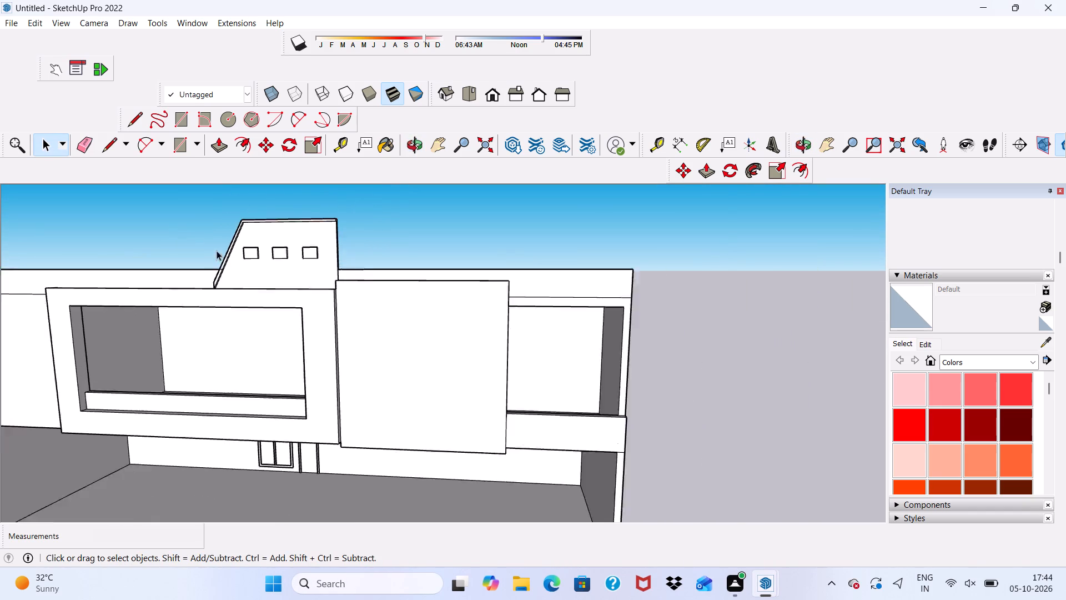
pyautogui.scroll(5, 217, 251)
pyautogui.moveTo(242, 252); pyautogui.dragTo(210, 217, button='middle')
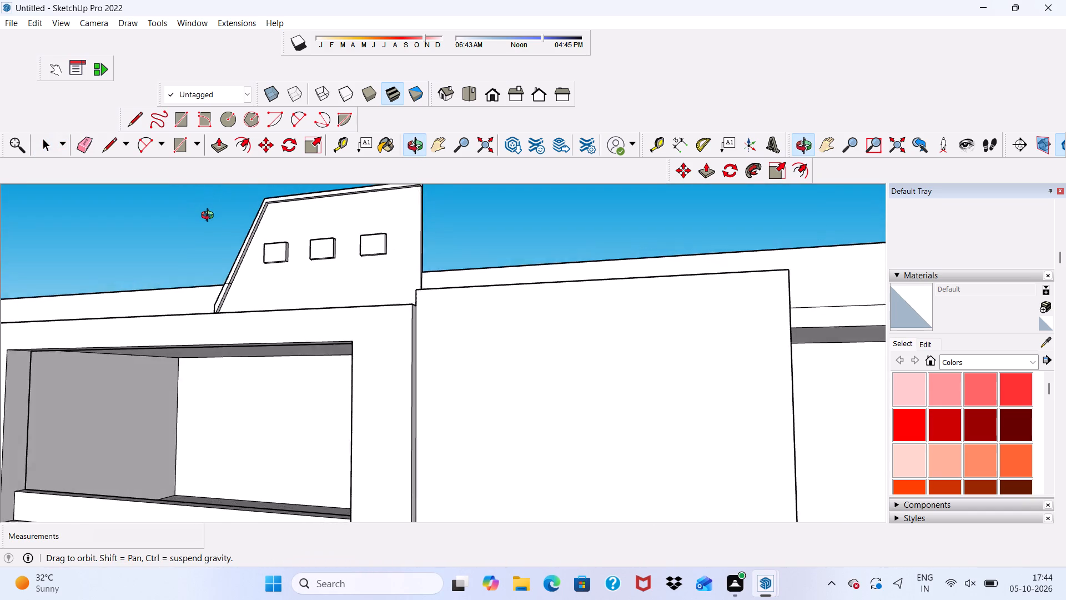
pyautogui.moveTo(210, 217); pyautogui.dragTo(210, 219, button='middle')
pyautogui.scroll(3, 212, 220)
pyautogui.scroll(-6, 231, 243)
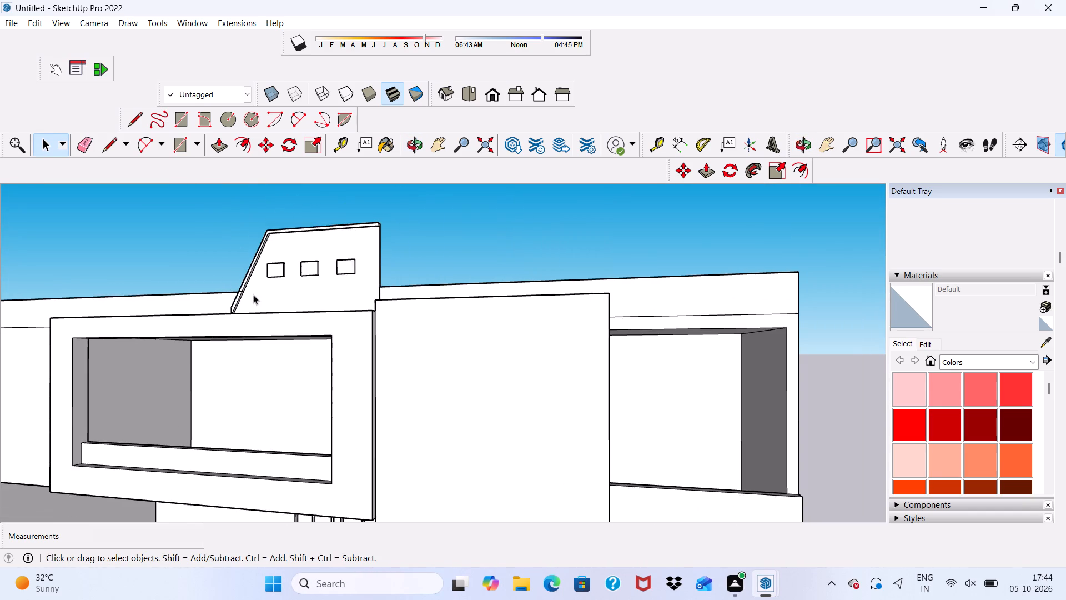
pyautogui.scroll(-3, 260, 311)
pyautogui.moveTo(273, 317); pyautogui.dragTo(239, 260, button='middle')
pyautogui.middleClick(239, 260)
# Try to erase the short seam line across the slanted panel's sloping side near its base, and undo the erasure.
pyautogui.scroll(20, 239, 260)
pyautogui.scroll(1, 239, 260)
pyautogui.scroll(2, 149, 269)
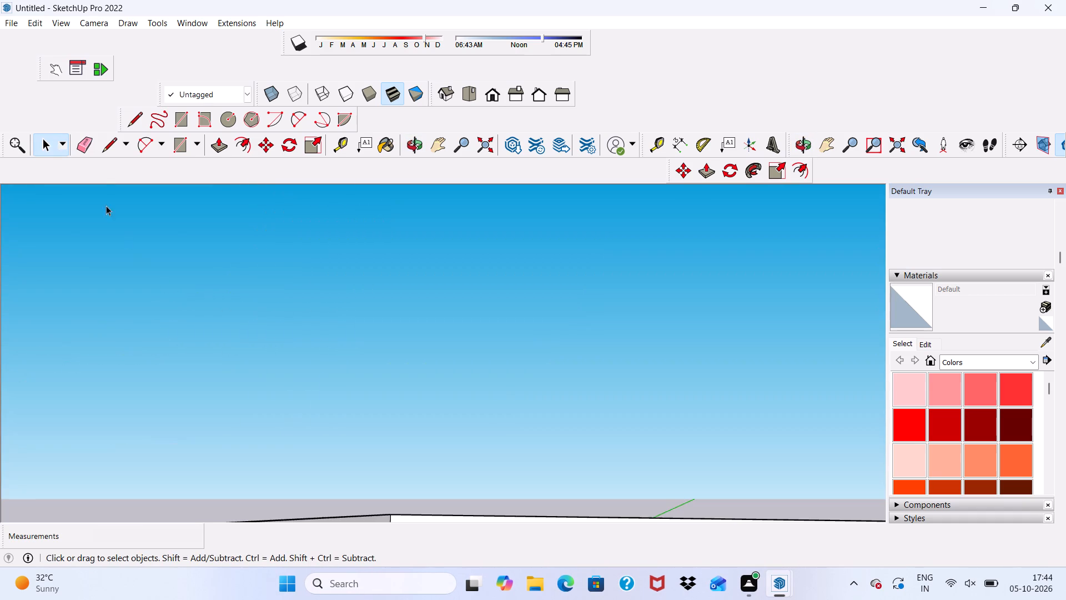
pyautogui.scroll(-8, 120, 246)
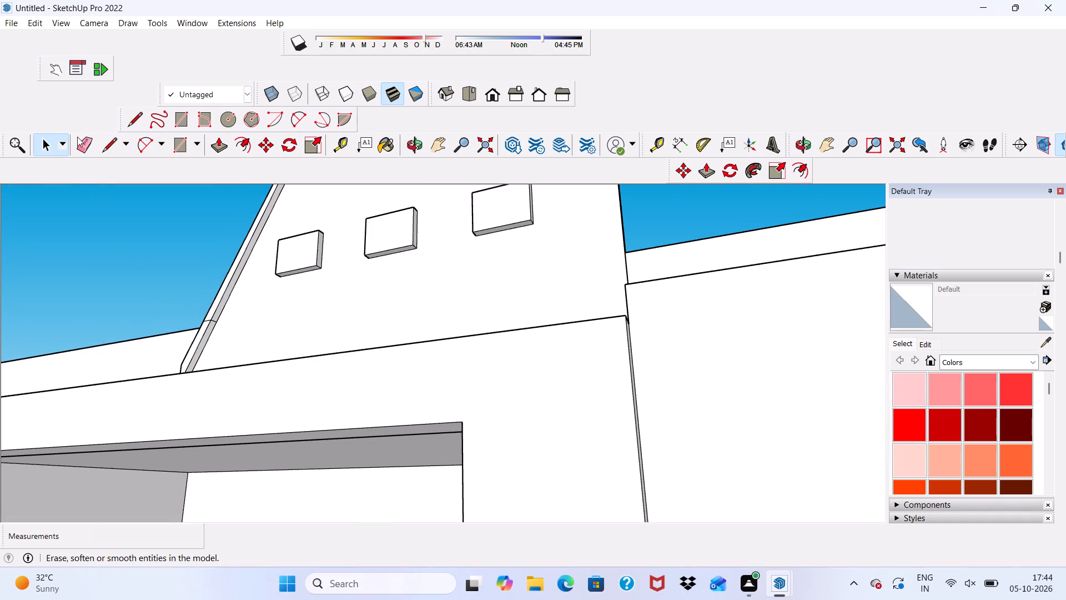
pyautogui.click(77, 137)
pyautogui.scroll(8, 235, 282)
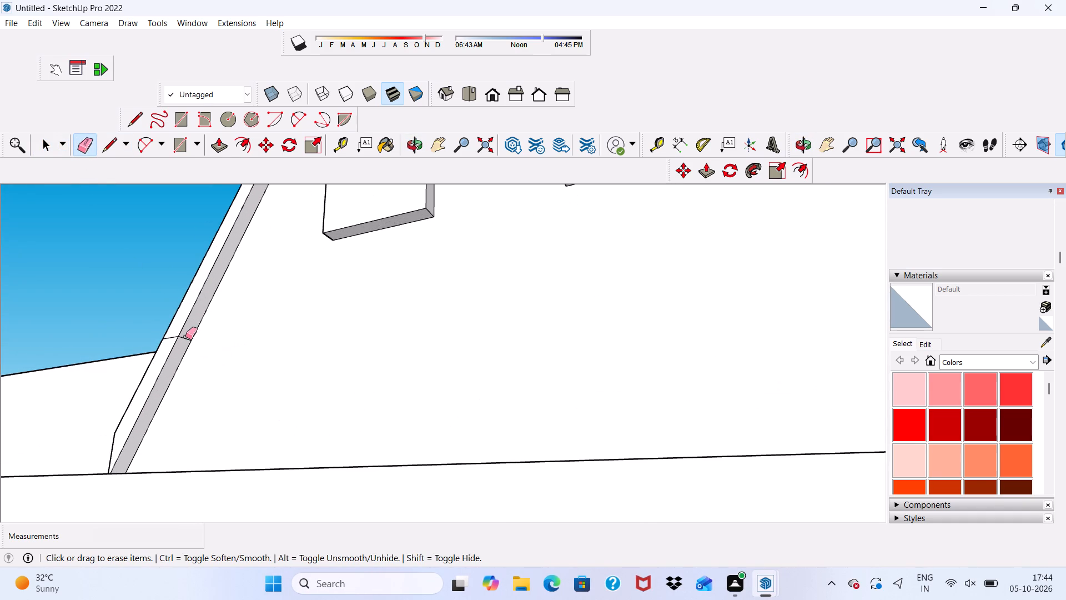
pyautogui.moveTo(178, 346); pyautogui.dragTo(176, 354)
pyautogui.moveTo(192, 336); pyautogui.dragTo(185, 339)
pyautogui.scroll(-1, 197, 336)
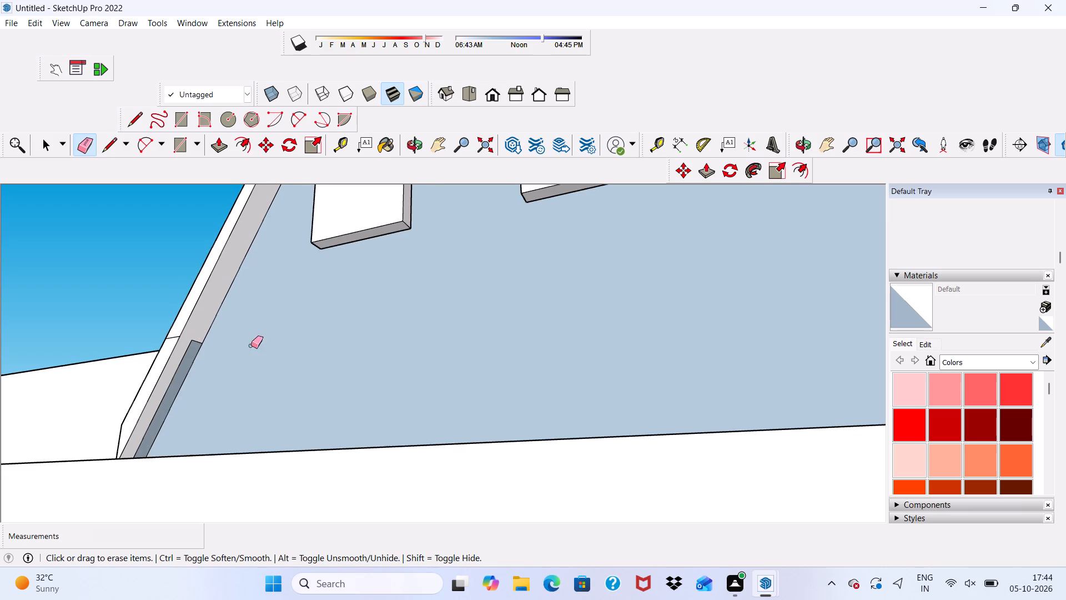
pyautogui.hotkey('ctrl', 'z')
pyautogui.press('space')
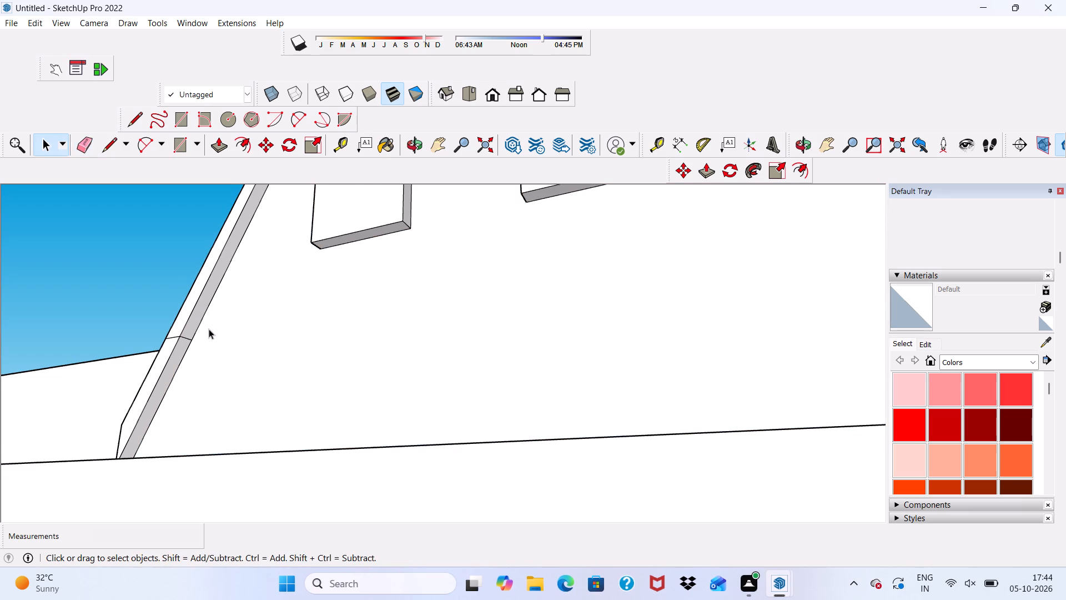
# Examine the slanted panel and the whole front facade from below, above and the front.
pyautogui.scroll(-2, 208, 330)
pyautogui.moveTo(208, 331); pyautogui.dragTo(369, 349, button='middle')
pyautogui.scroll(-5, 244, 317)
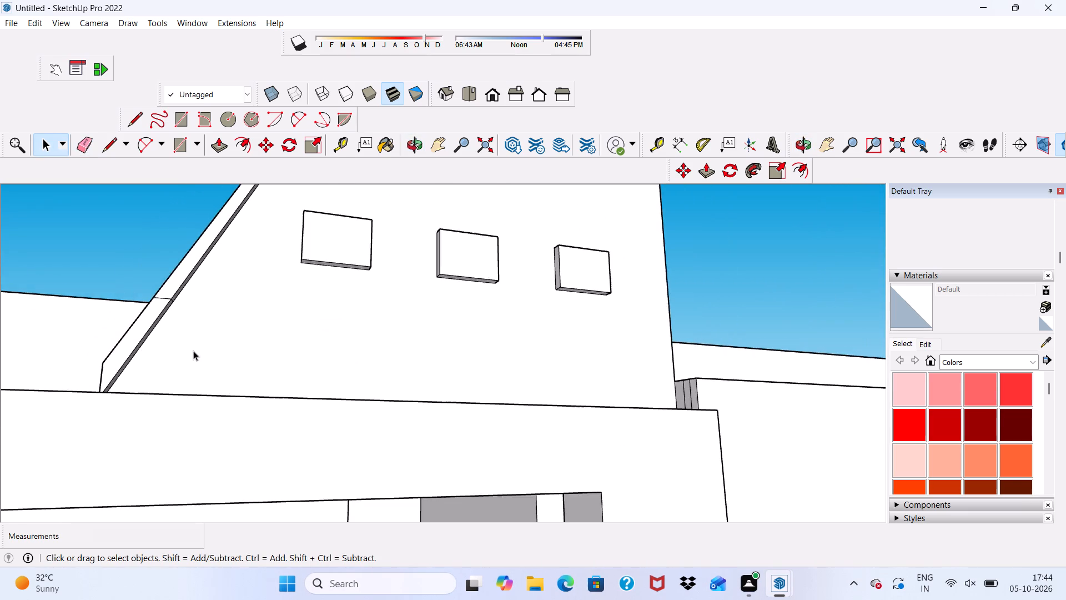
pyautogui.scroll(-6, 193, 351)
pyautogui.scroll(1, 185, 318)
pyautogui.scroll(-7, 185, 318)
pyautogui.scroll(-4, 248, 320)
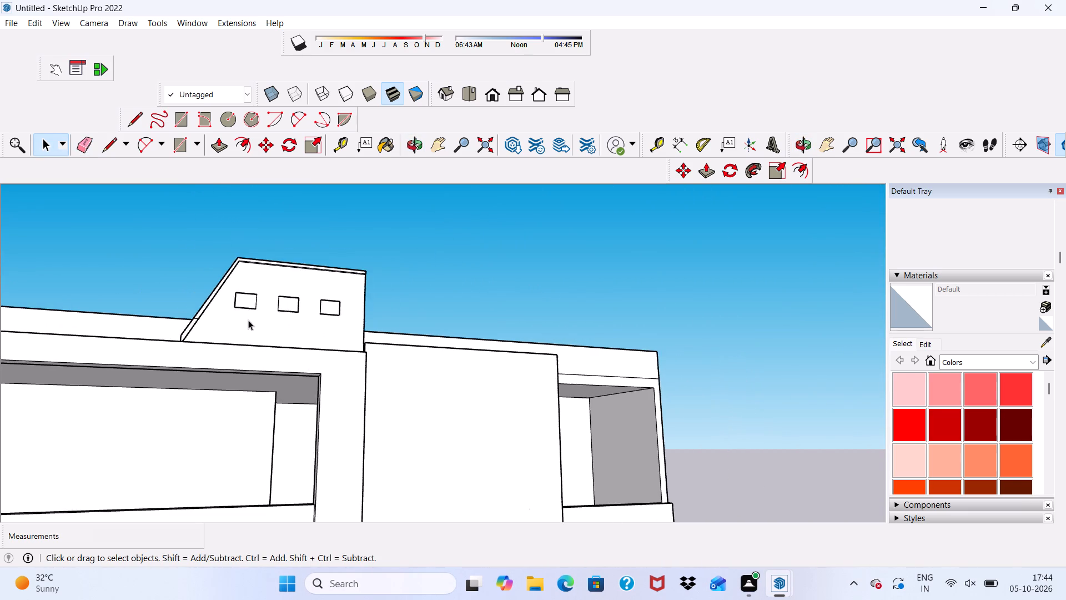
pyautogui.scroll(-5, 242, 323)
pyautogui.moveTo(269, 342); pyautogui.dragTo(143, 411, button='middle')
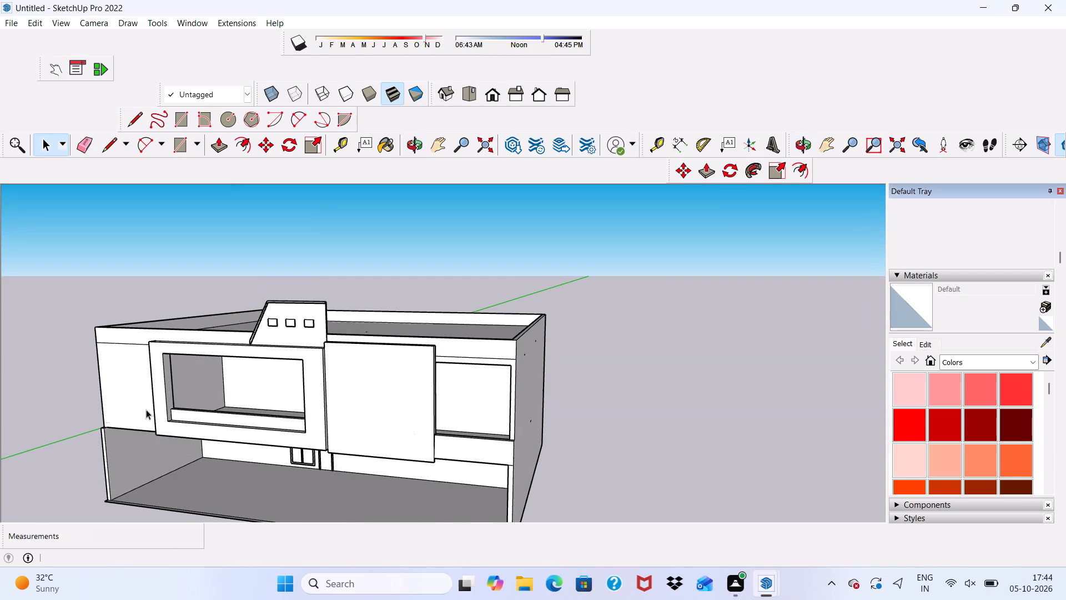
pyautogui.moveTo(148, 399); pyautogui.dragTo(208, 323, button='middle')
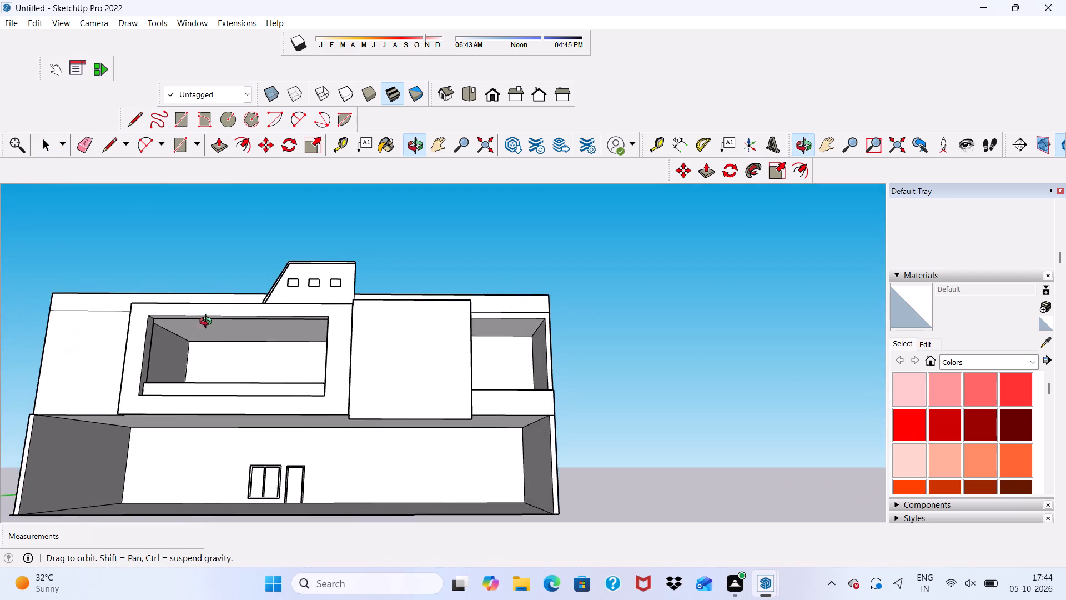
pyautogui.moveTo(208, 323); pyautogui.dragTo(209, 323, button='middle')
pyautogui.scroll(7, 250, 314)
pyautogui.scroll(-5, 266, 291)
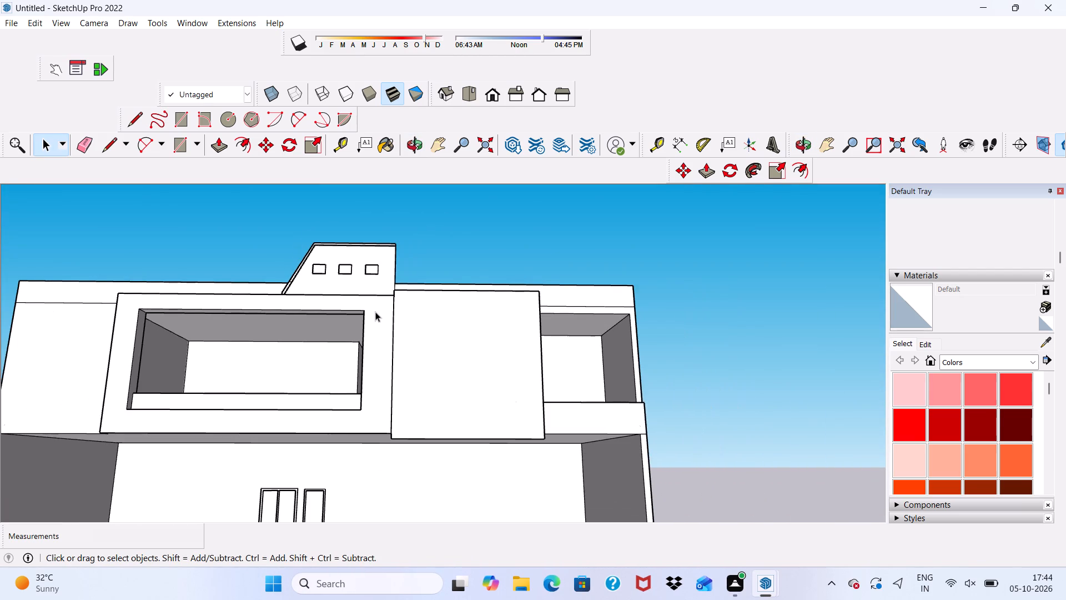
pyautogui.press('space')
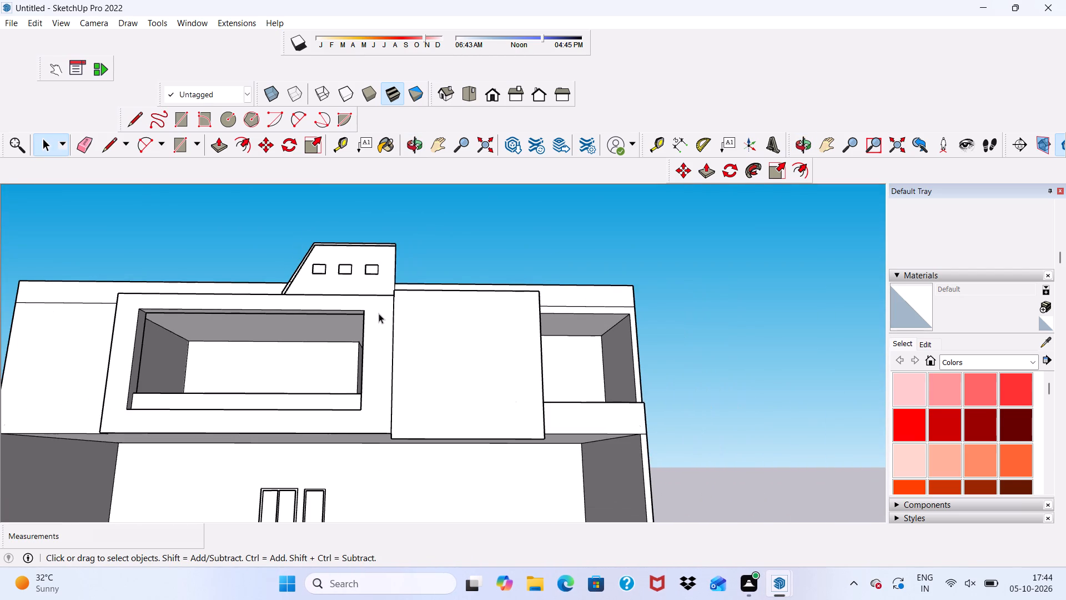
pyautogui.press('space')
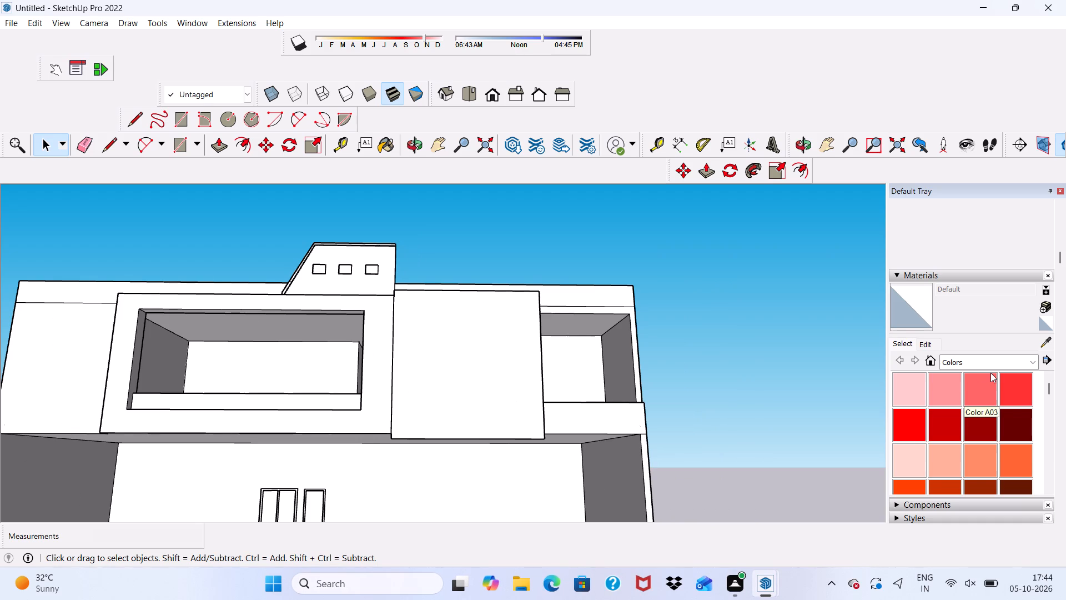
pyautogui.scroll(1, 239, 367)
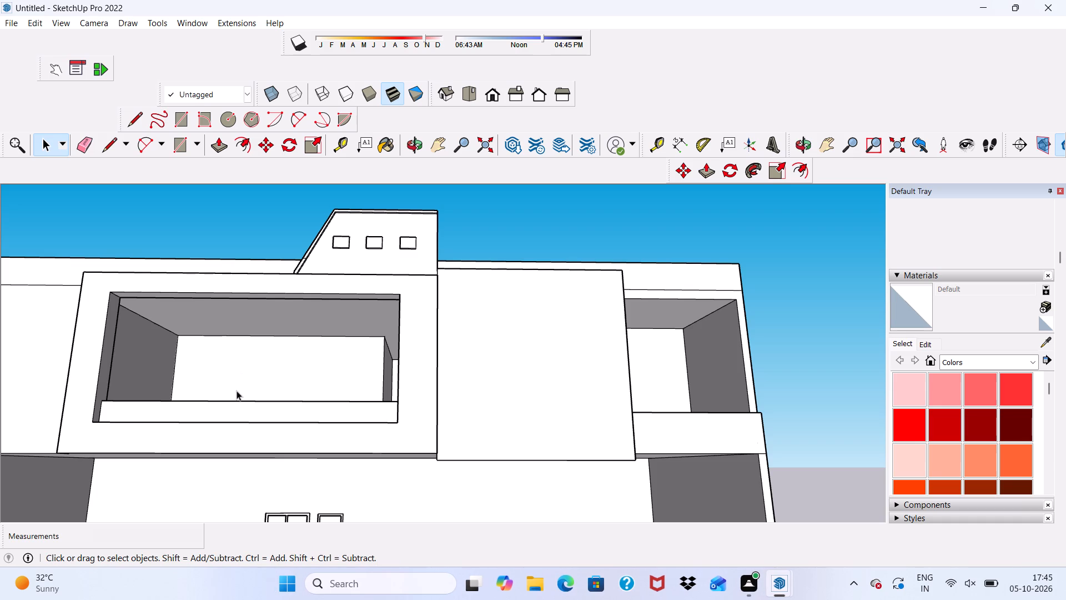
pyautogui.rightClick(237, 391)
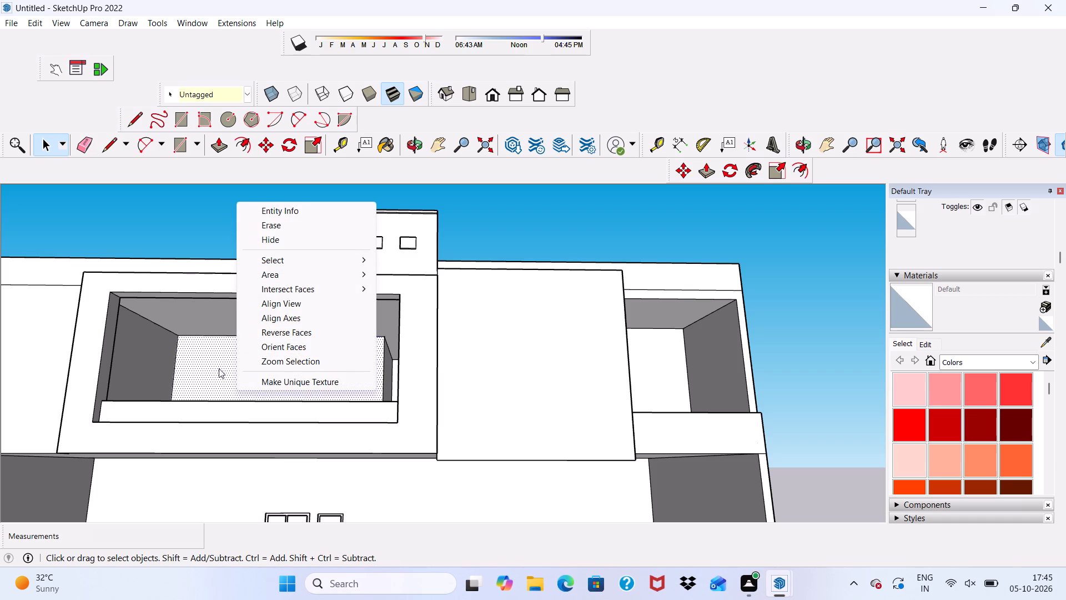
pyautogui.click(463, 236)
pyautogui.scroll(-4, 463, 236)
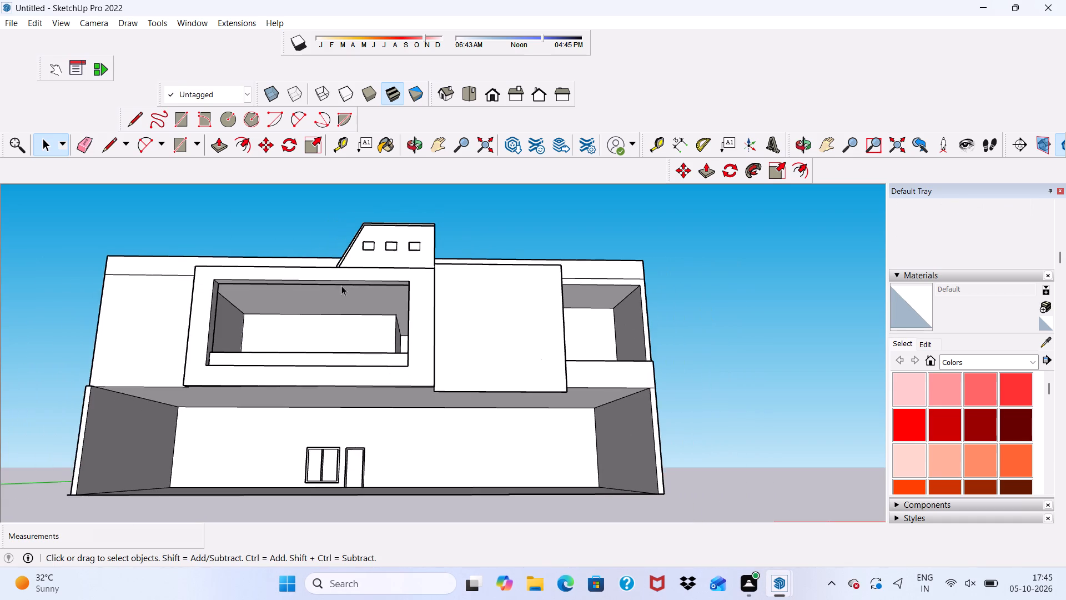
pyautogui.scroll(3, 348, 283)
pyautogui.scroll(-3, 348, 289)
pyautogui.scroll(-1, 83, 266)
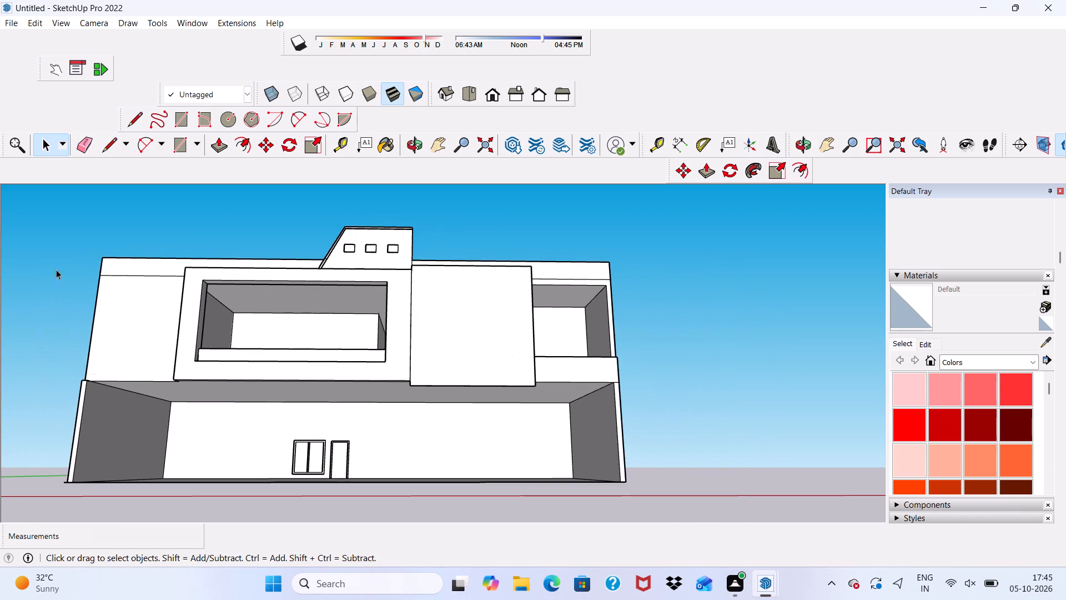
# Erase the horizontal seam line below the parapet on the front wall, on the outer side of the framed window.
pyautogui.scroll(-2, 19, 262)
pyautogui.scroll(3, 102, 243)
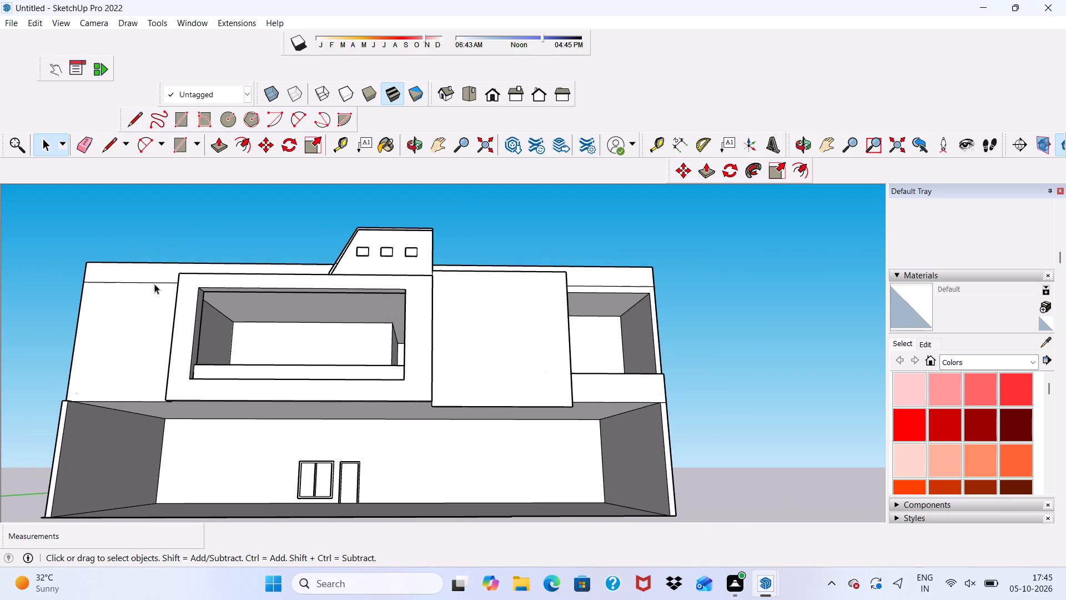
pyautogui.moveTo(154, 284); pyautogui.dragTo(277, 362, button='middle')
pyautogui.scroll(2, 146, 161)
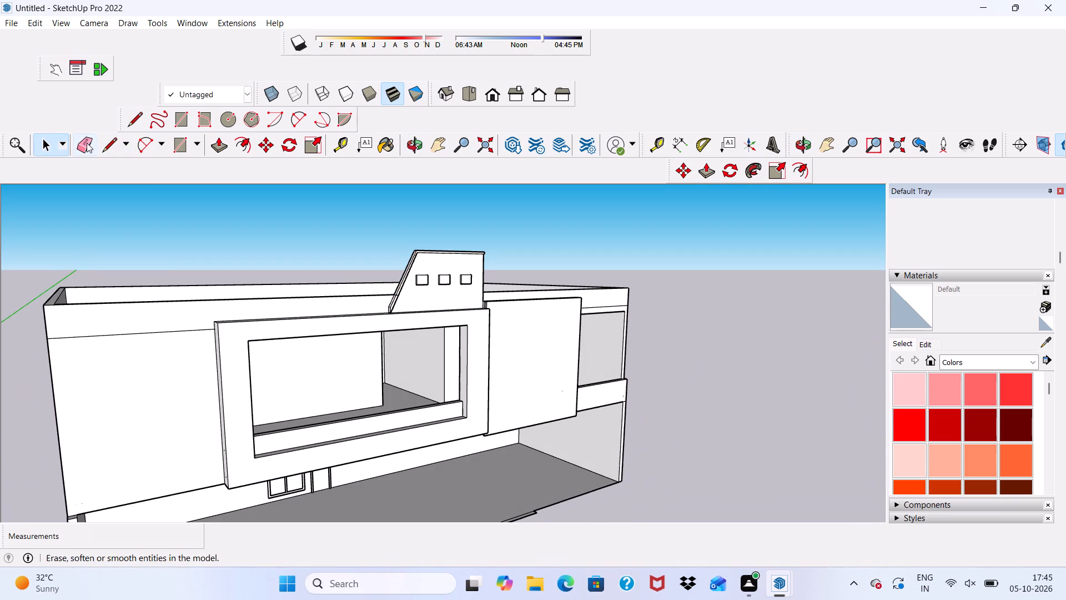
pyautogui.click(87, 142)
pyautogui.moveTo(153, 332); pyautogui.dragTo(155, 343)
pyautogui.scroll(-4, 154, 332)
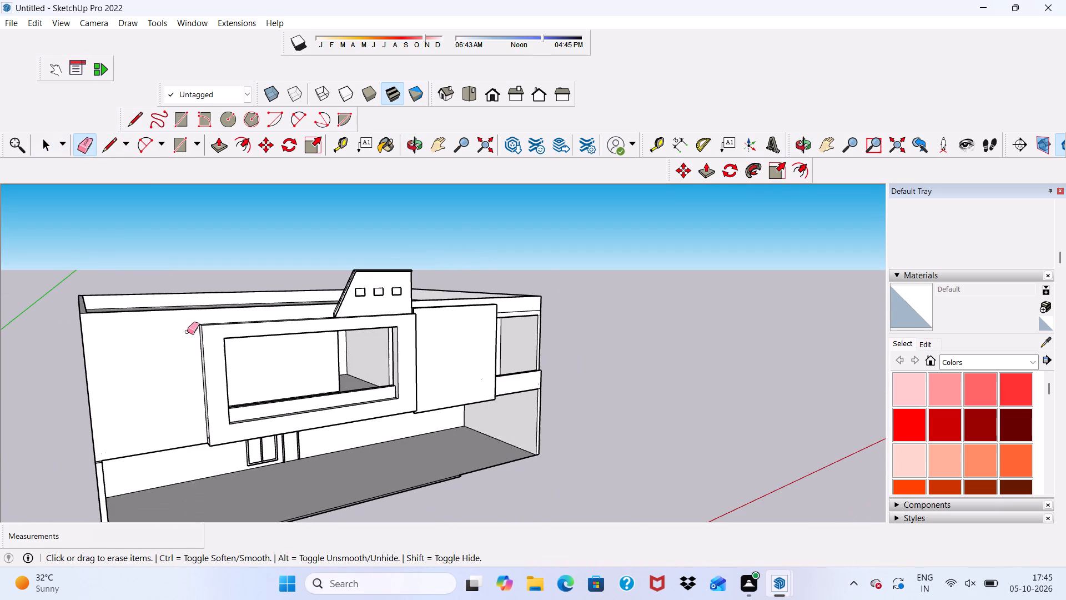
# Erase the horizontal seam line below the parapet on the adjoining side wall.
pyautogui.moveTo(193, 335); pyautogui.dragTo(294, 343, button='middle')
pyautogui.scroll(4, 294, 343)
pyautogui.scroll(-5, 293, 342)
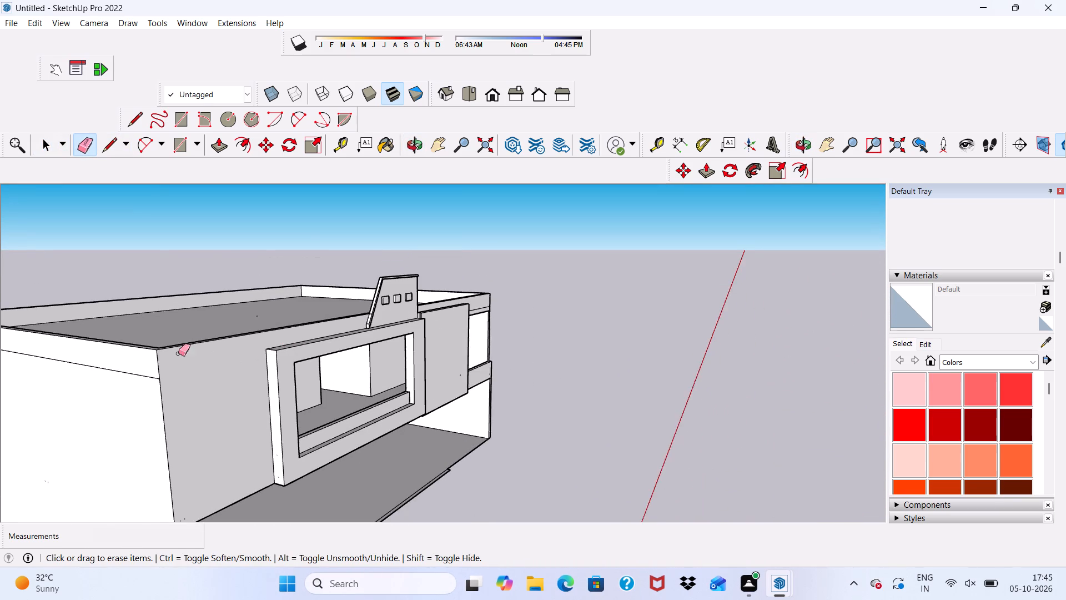
pyautogui.scroll(-2, 178, 353)
pyautogui.scroll(1, 120, 387)
pyautogui.scroll(-3, 127, 376)
pyautogui.scroll(1, 128, 376)
pyautogui.scroll(-7, 164, 372)
pyautogui.moveTo(290, 364); pyautogui.dragTo(289, 366, button='middle')
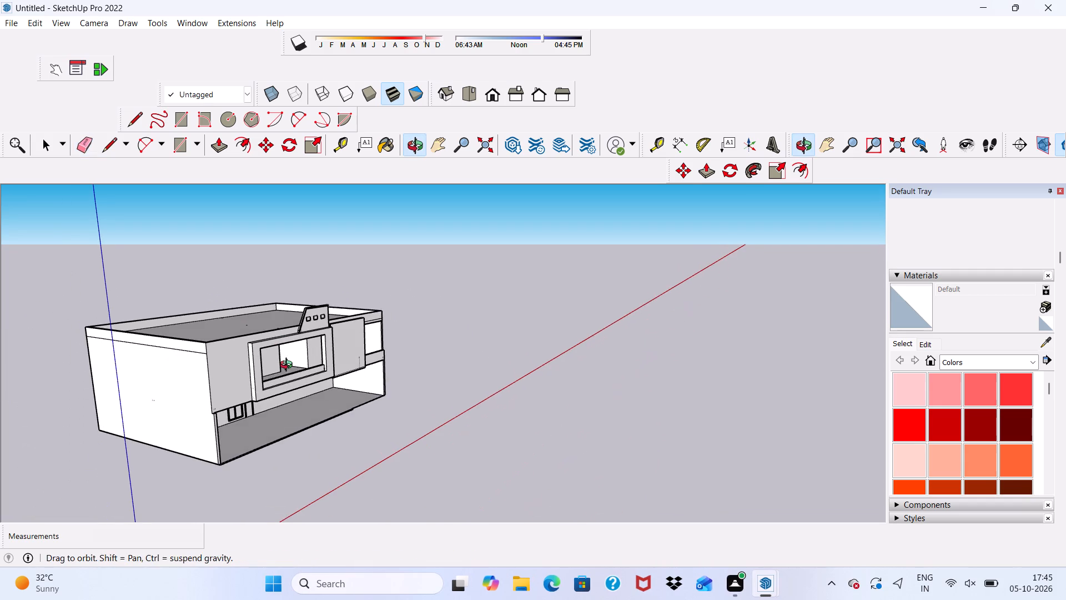
pyautogui.moveTo(289, 366); pyautogui.dragTo(288, 371, button='middle')
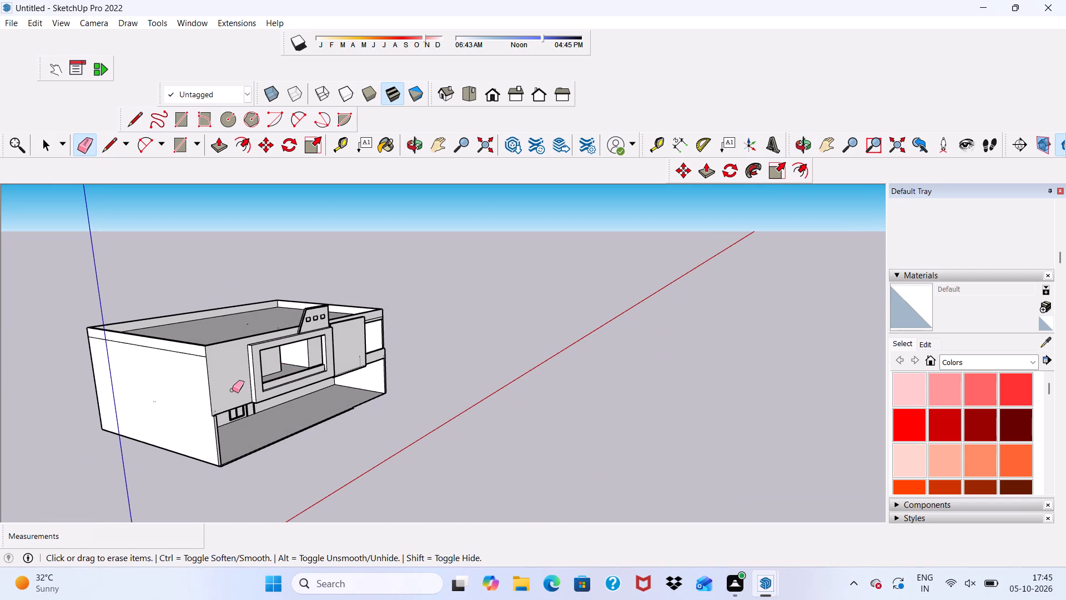
pyautogui.scroll(6, 204, 378)
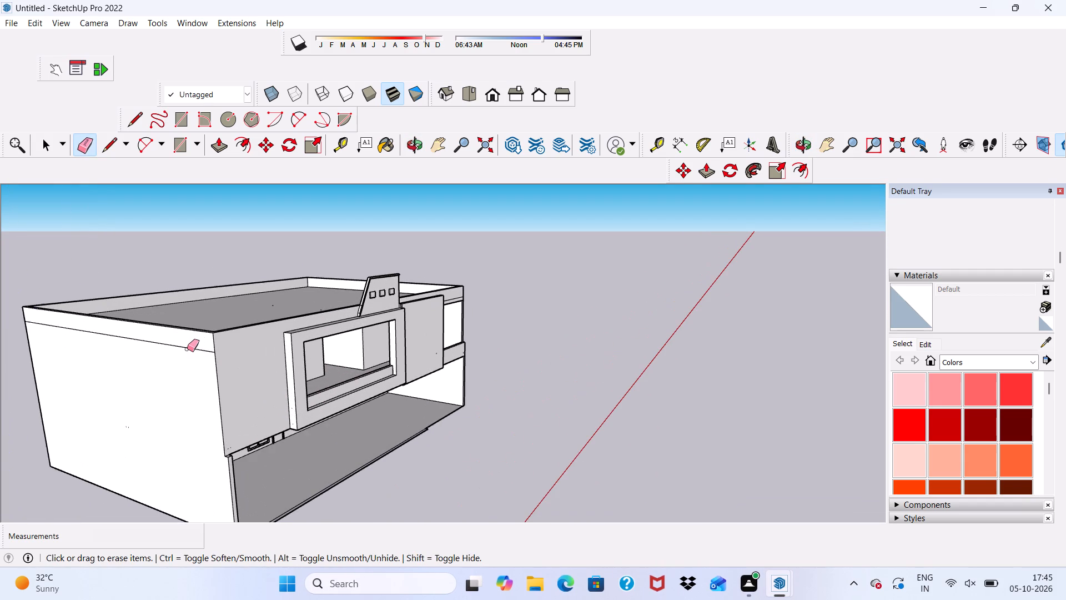
pyautogui.click(187, 348)
# Examine the front facade and parapet from above and from the front.
pyautogui.scroll(-5, 177, 344)
pyautogui.moveTo(245, 344); pyautogui.dragTo(68, 435, button='middle')
pyautogui.scroll(7, 238, 280)
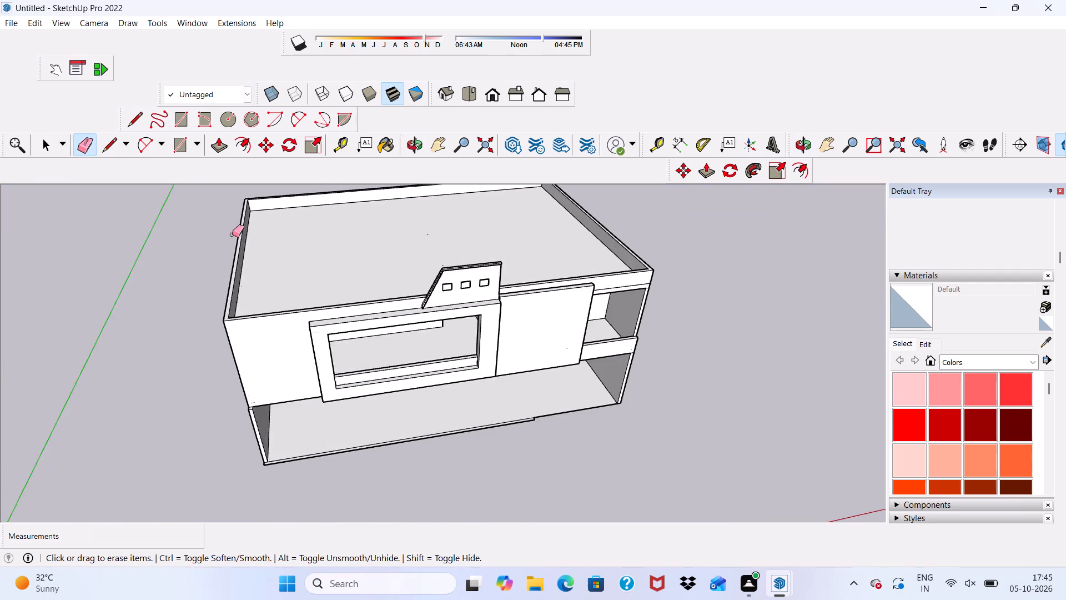
pyautogui.scroll(3, 232, 234)
pyautogui.scroll(-1, 223, 315)
pyautogui.moveTo(254, 381); pyautogui.dragTo(219, 253, button='middle')
pyautogui.scroll(1, 227, 274)
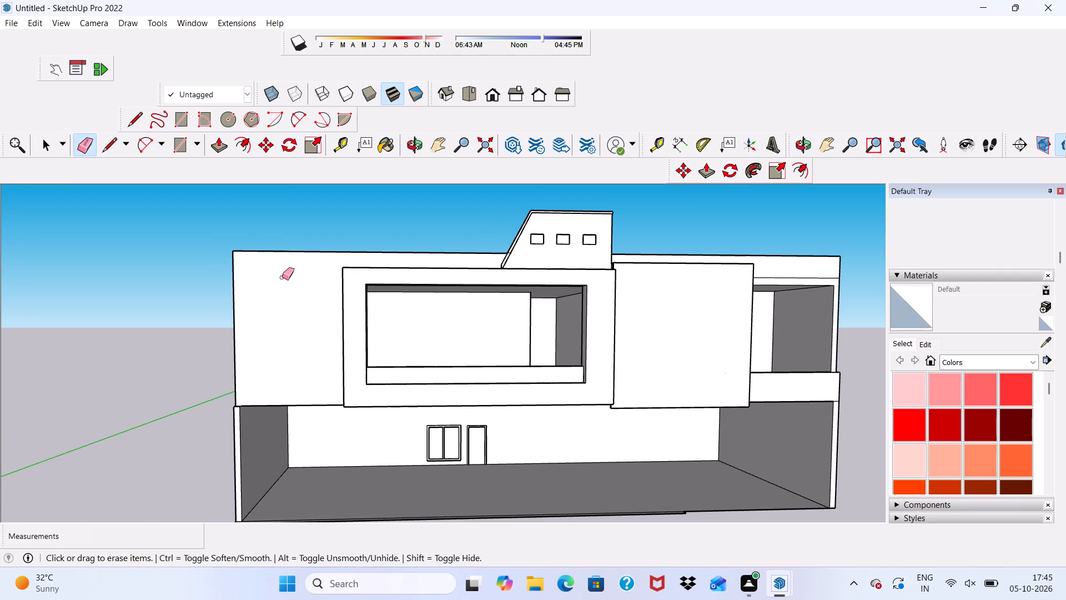
pyautogui.press('space')
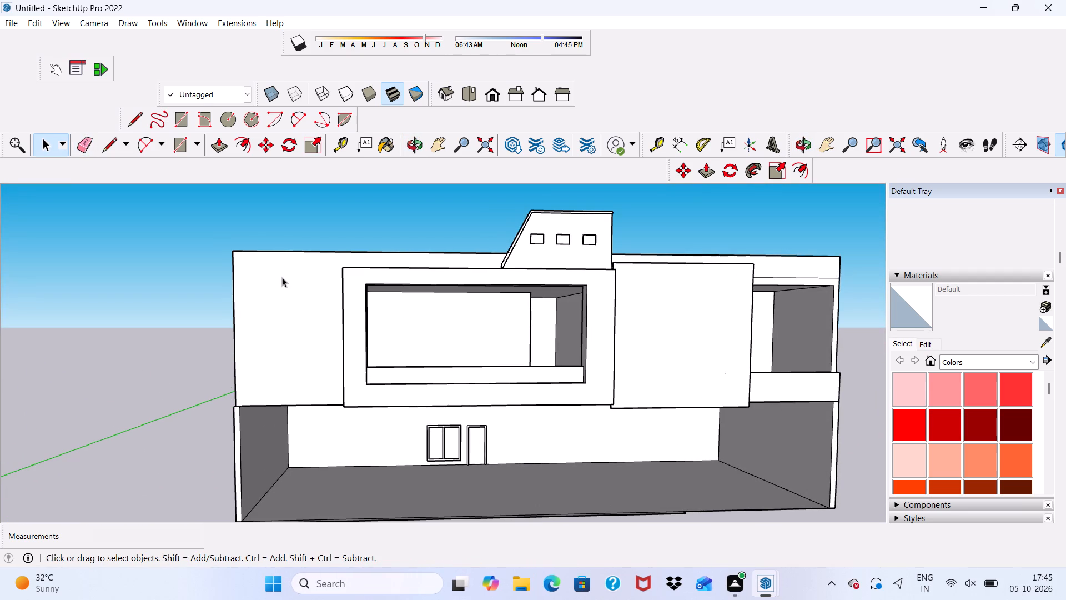
pyautogui.scroll(3, 282, 277)
pyautogui.scroll(-4, 263, 263)
pyautogui.moveTo(279, 292); pyautogui.dragTo(233, 397, button='middle')
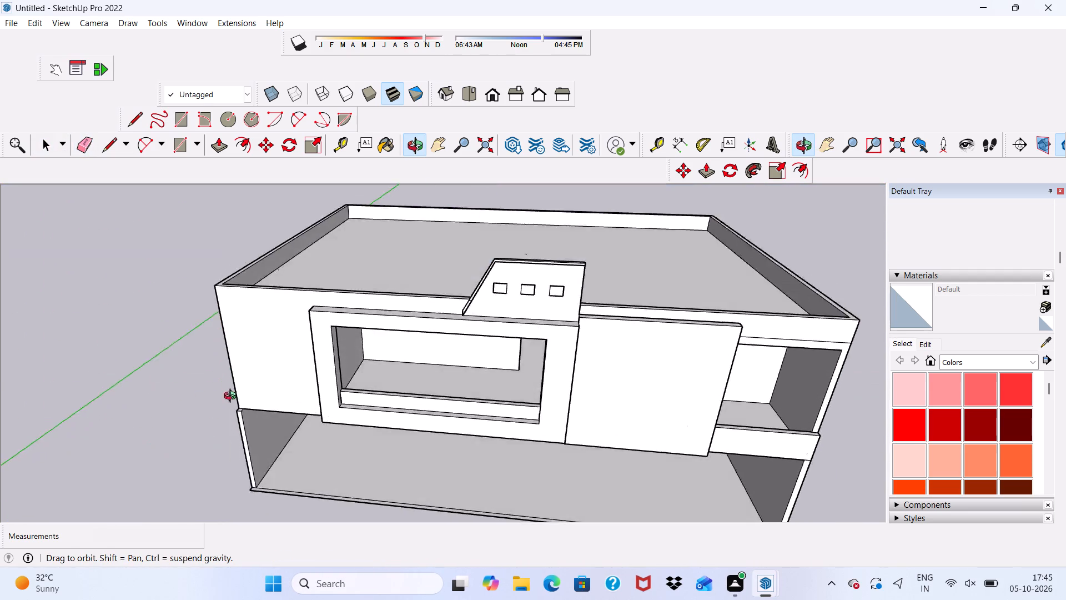
pyautogui.moveTo(233, 397); pyautogui.dragTo(225, 414, button='middle')
# Draw a circle of about 1 7/8" radius on the parapet's top face at the front corner nearest the framed window.
pyautogui.scroll(4, 239, 284)
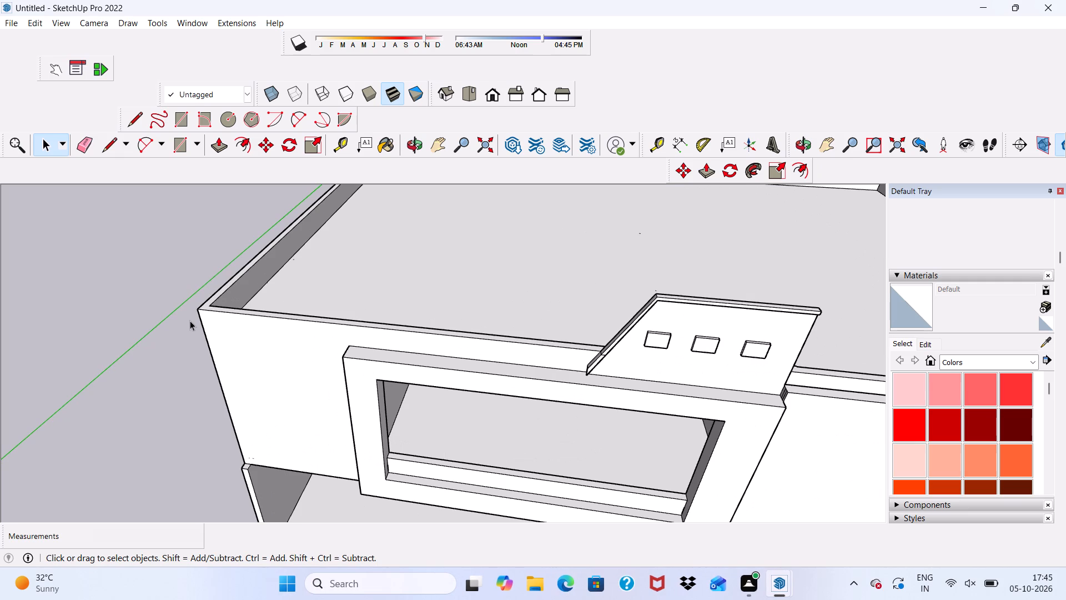
pyautogui.scroll(4, 190, 320)
pyautogui.scroll(-1, 190, 320)
pyautogui.scroll(1, 190, 319)
pyautogui.scroll(-1, 191, 317)
pyautogui.moveTo(197, 314); pyautogui.dragTo(245, 232, button='middle')
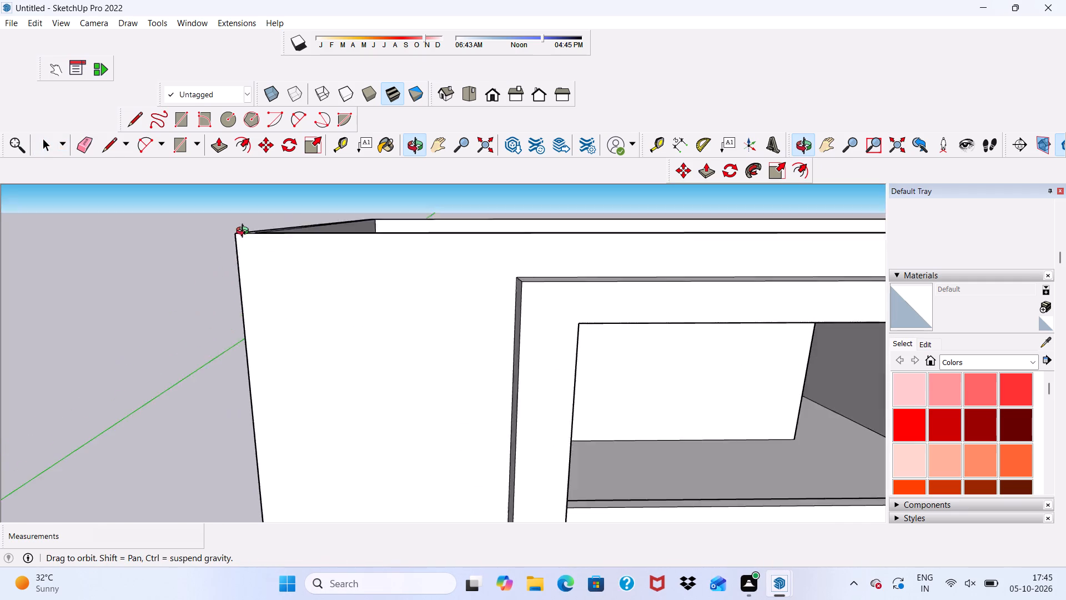
pyautogui.moveTo(245, 232); pyautogui.dragTo(260, 314, button='middle')
pyautogui.scroll(3, 250, 299)
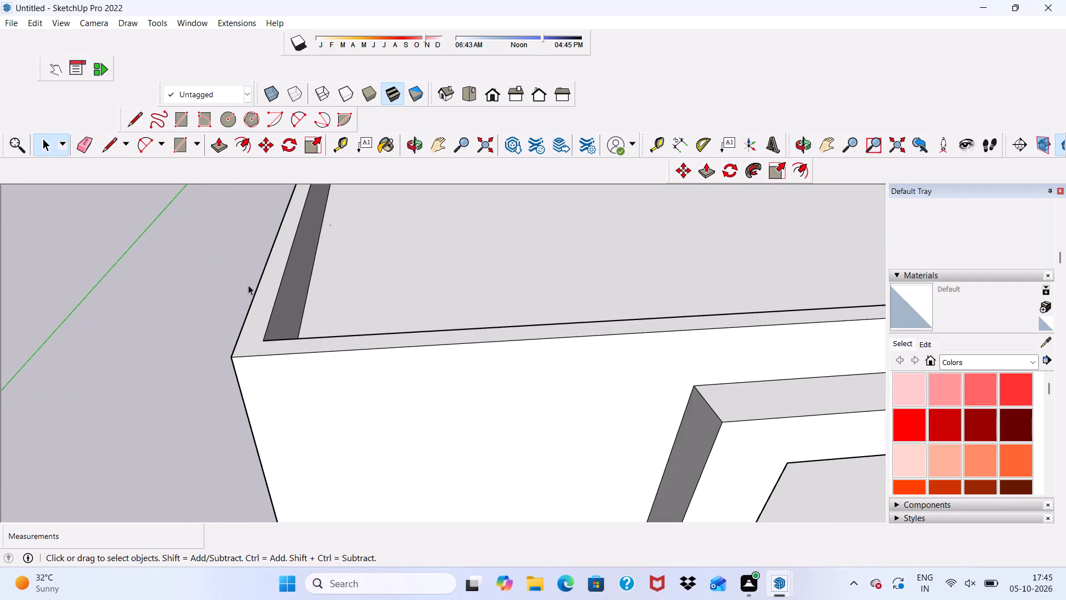
pyautogui.scroll(-1, 248, 284)
pyautogui.scroll(1, 248, 284)
pyautogui.scroll(-2, 248, 284)
pyautogui.moveTo(259, 282); pyautogui.dragTo(167, 280, button='middle')
pyautogui.scroll(4, 208, 287)
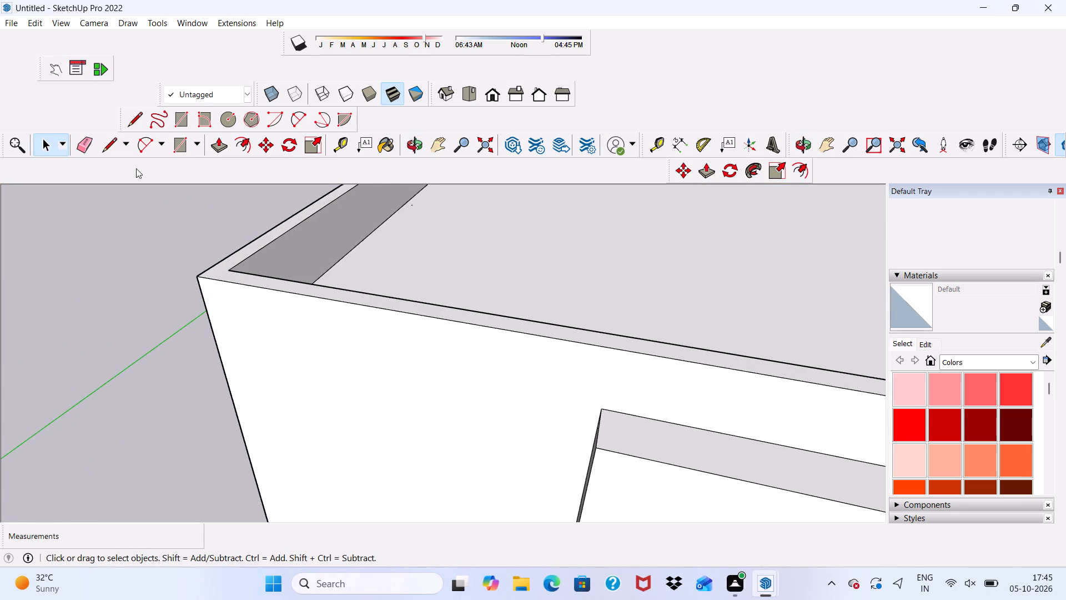
pyautogui.click(230, 117)
pyautogui.scroll(2, 229, 274)
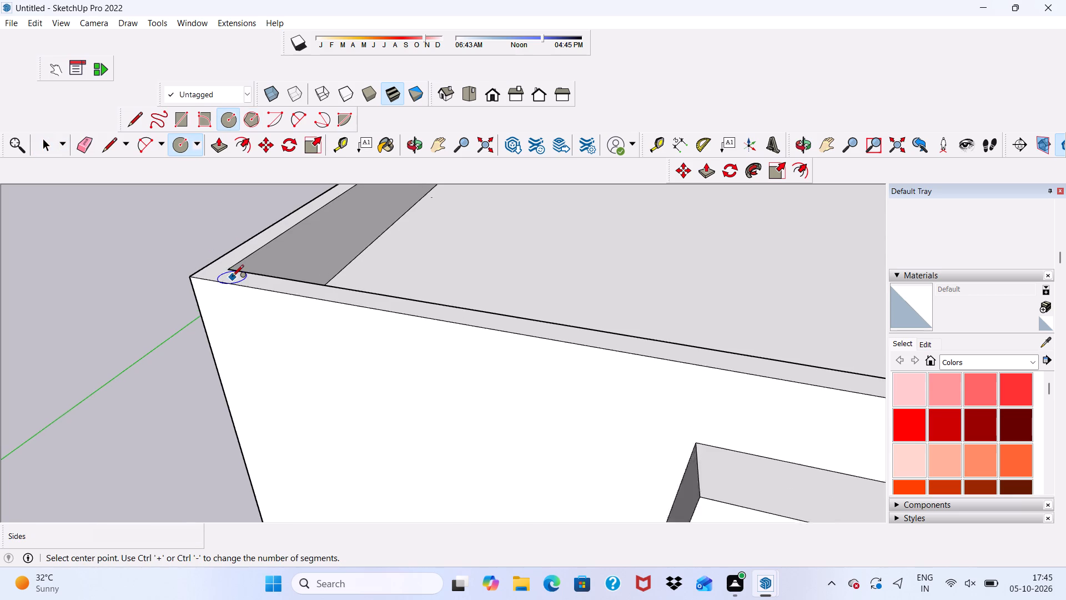
pyautogui.scroll(4, 232, 277)
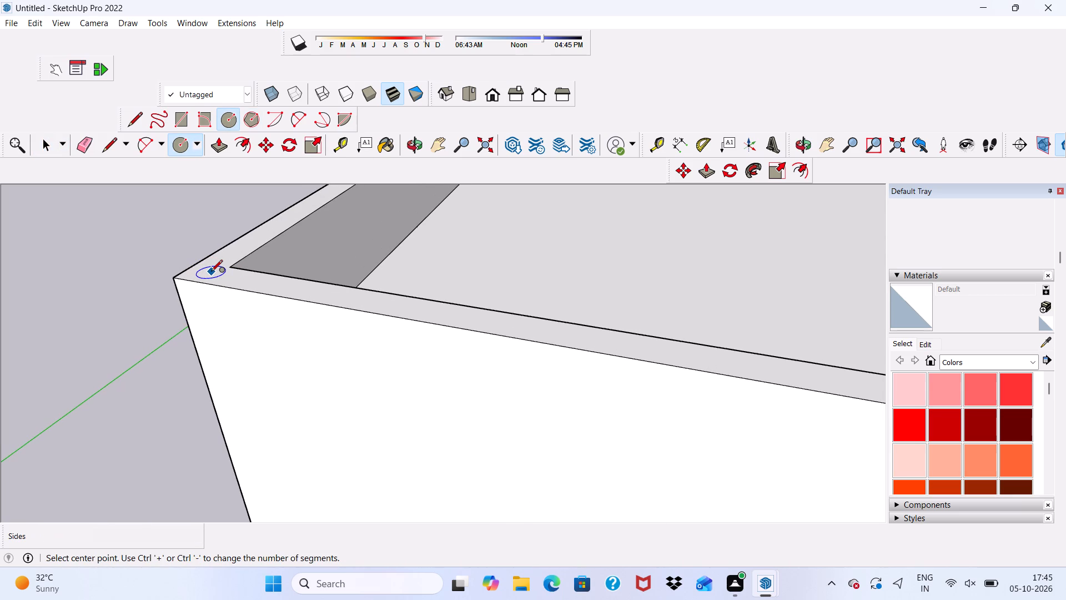
pyautogui.click(207, 272)
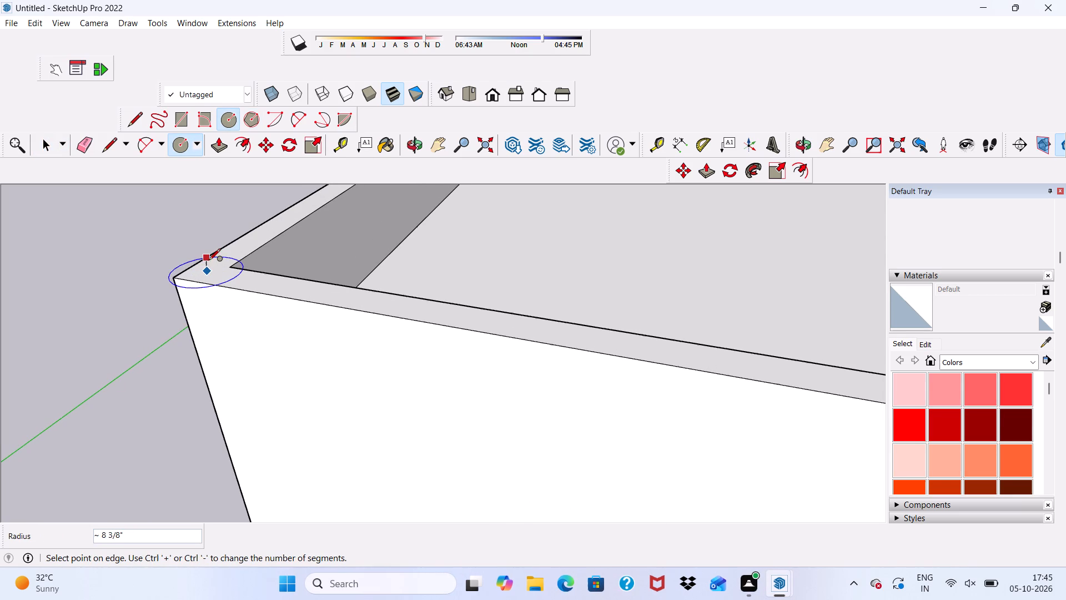
pyautogui.scroll(2, 209, 261)
pyautogui.scroll(-2, 211, 271)
pyautogui.scroll(4, 209, 266)
pyautogui.scroll(-2, 206, 261)
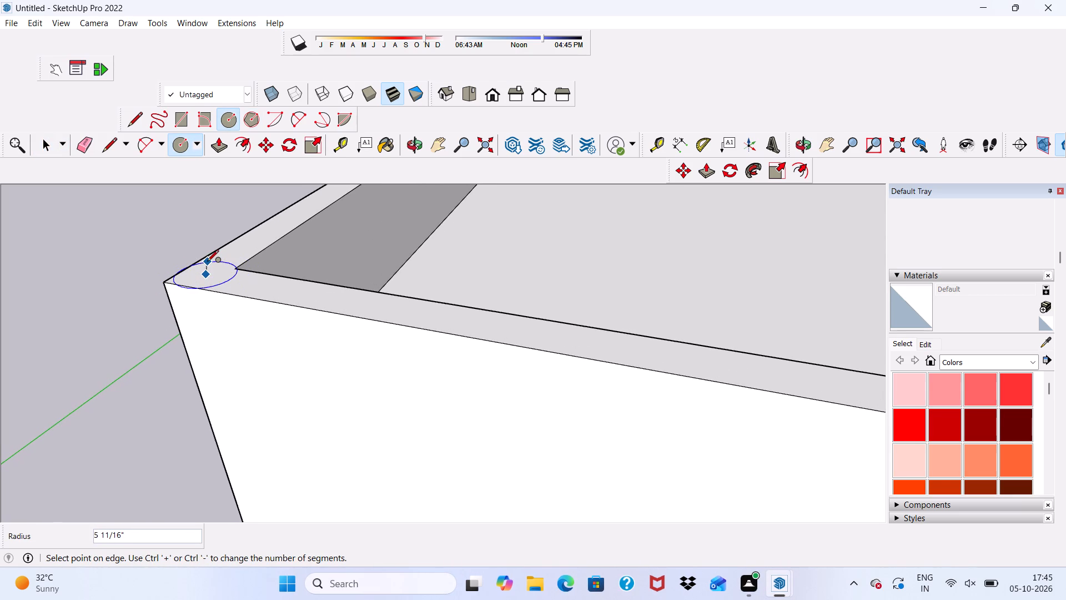
pyautogui.scroll(2, 207, 262)
pyautogui.scroll(-1, 208, 263)
pyautogui.scroll(2, 209, 267)
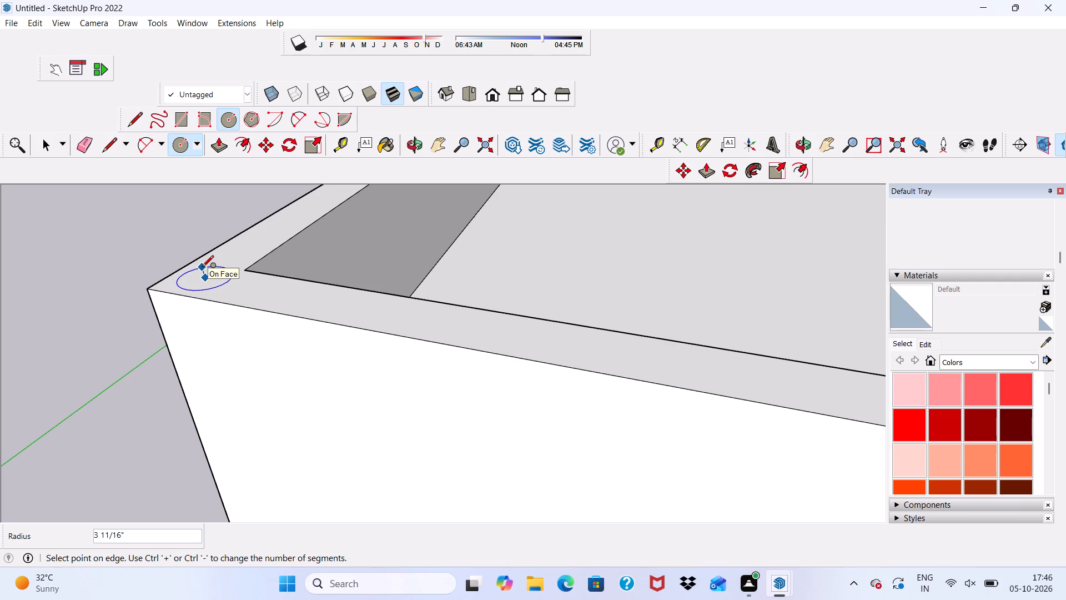
pyautogui.scroll(-1, 202, 268)
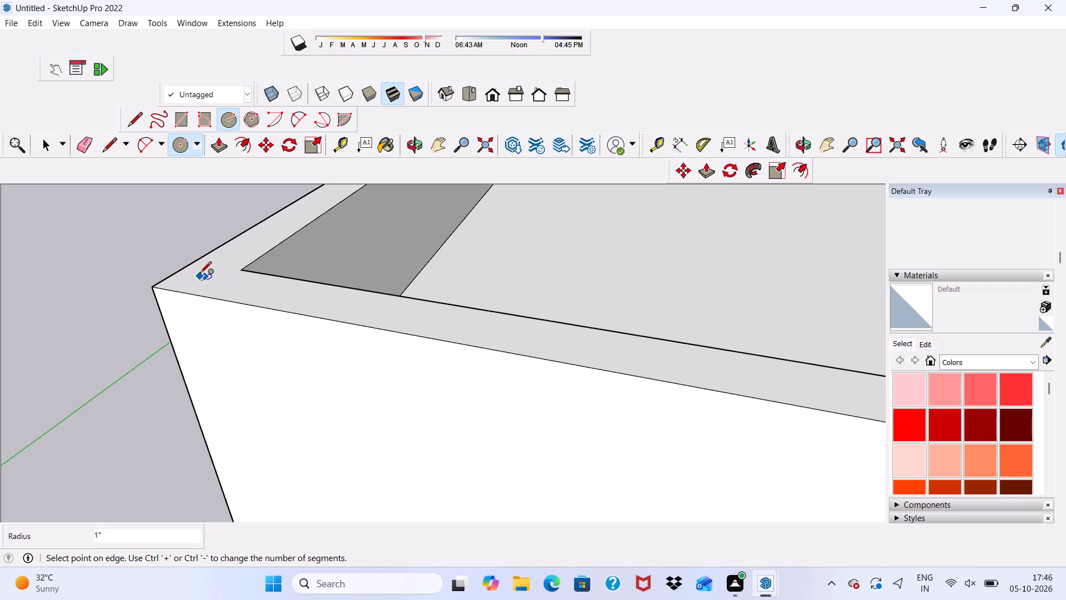
pyautogui.scroll(7, 200, 274)
pyautogui.click(193, 269)
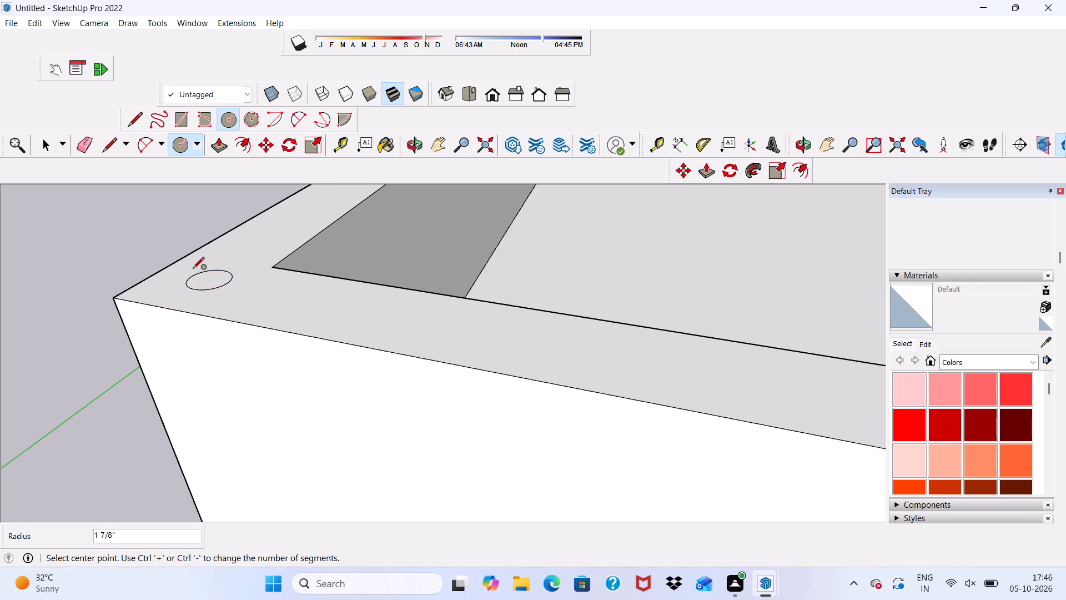
pyautogui.press('space')
# Copy the circle face about 4' 11" along the top of the front parapet.
pyautogui.scroll(-1, 171, 275)
pyautogui.scroll(1, 193, 282)
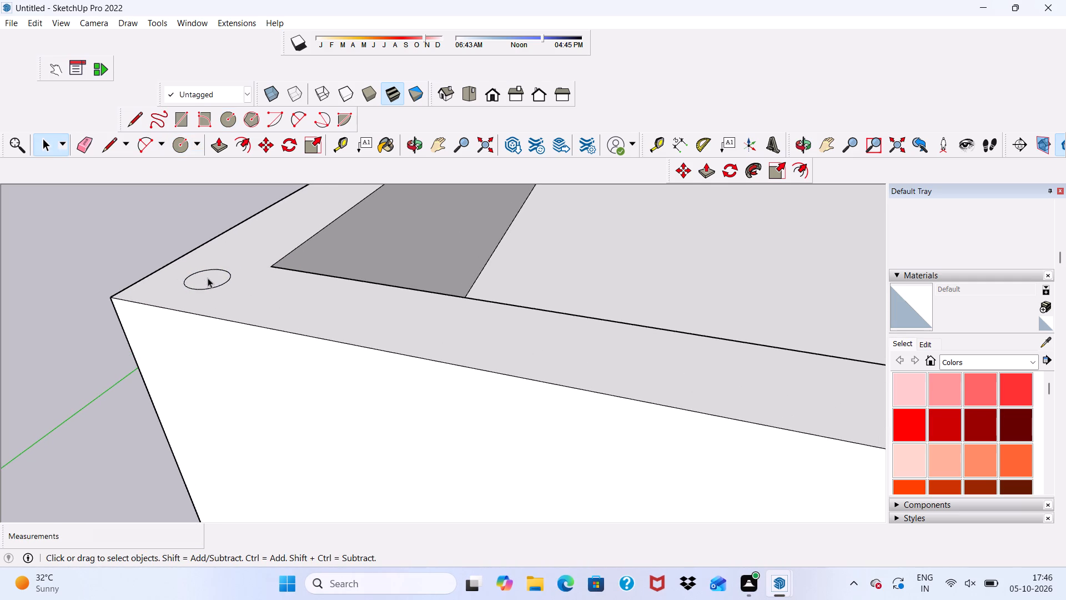
pyautogui.moveTo(208, 281); pyautogui.dragTo(208, 286)
pyautogui.click(208, 286)
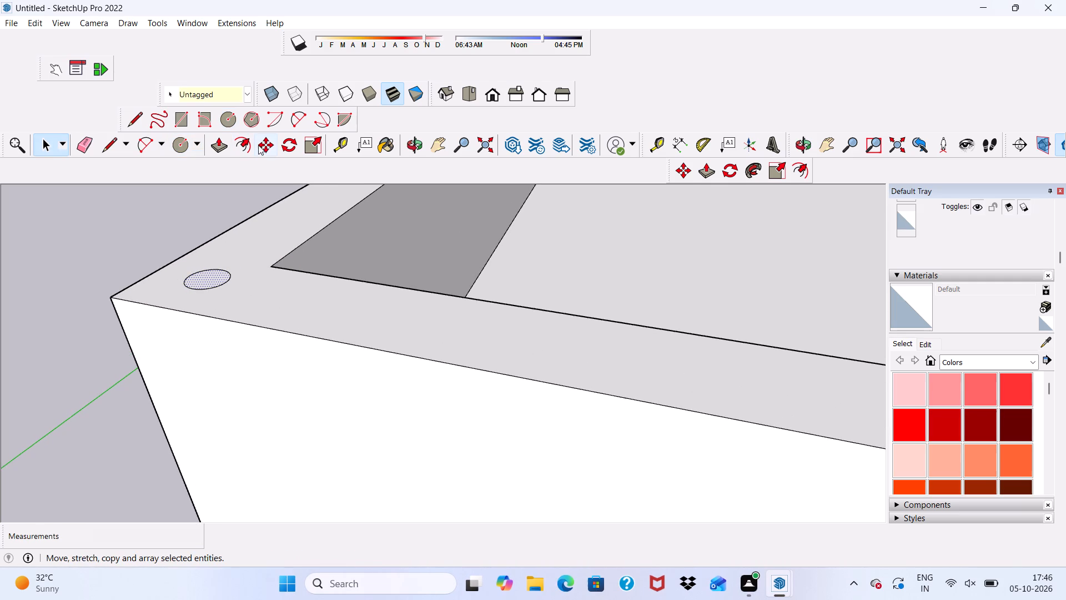
pyautogui.click(261, 142)
pyautogui.scroll(1, 232, 231)
pyautogui.click(210, 286)
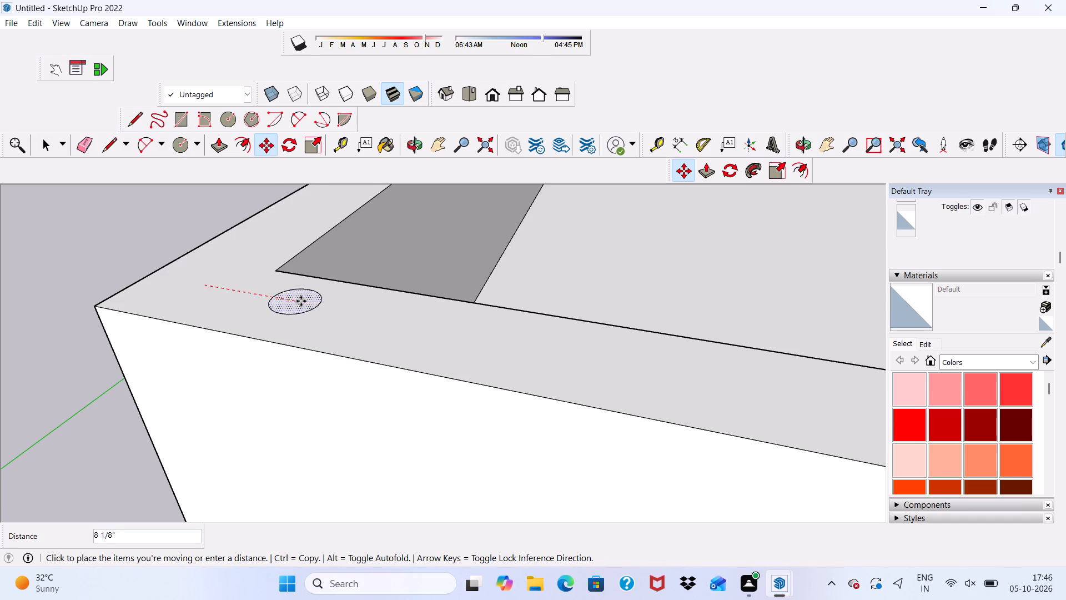
pyautogui.scroll(-3, 313, 305)
pyautogui.scroll(1, 314, 304)
pyautogui.scroll(-4, 314, 304)
pyautogui.scroll(-1, 406, 318)
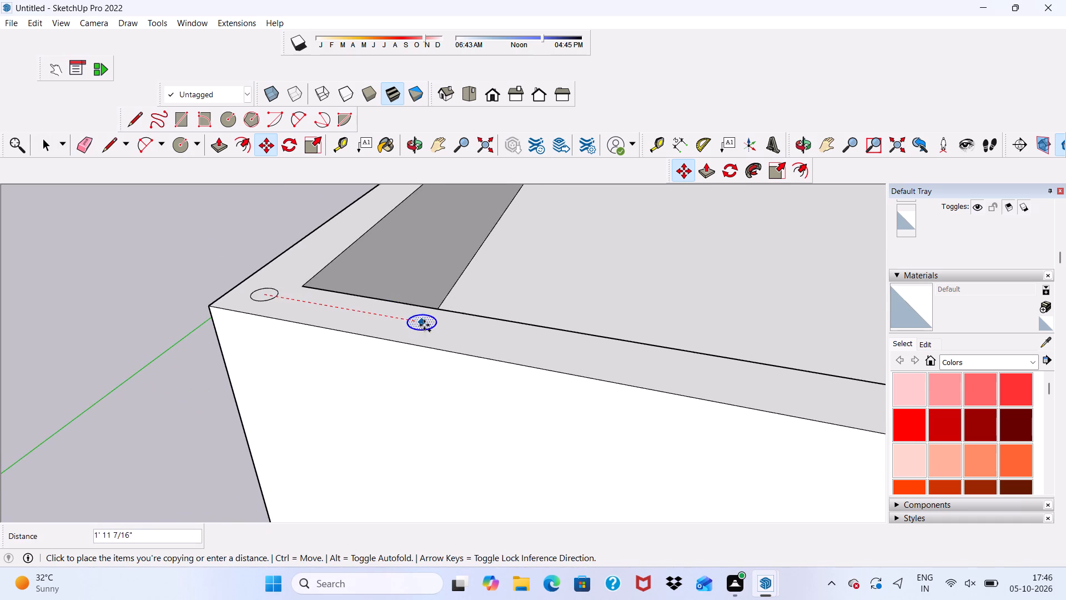
pyautogui.scroll(-1, 434, 326)
pyautogui.scroll(1, 433, 326)
pyautogui.scroll(-6, 433, 326)
pyautogui.scroll(1, 408, 320)
pyautogui.scroll(-1, 409, 324)
pyautogui.scroll(1, 414, 331)
pyautogui.scroll(-8, 408, 286)
pyautogui.scroll(1, 438, 272)
pyautogui.scroll(-8, 438, 276)
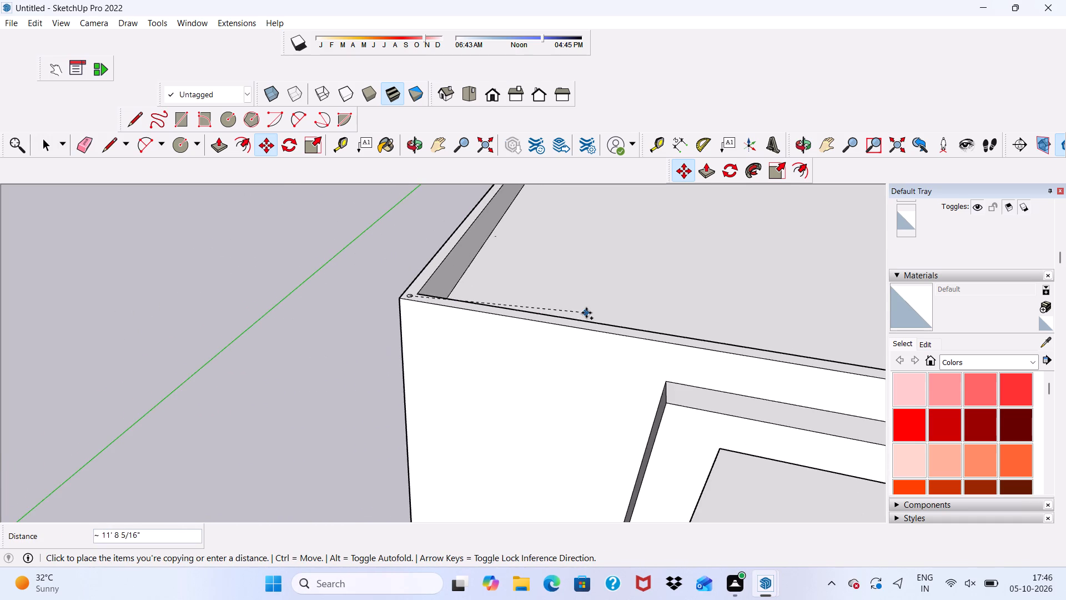
pyautogui.scroll(2, 586, 313)
pyautogui.scroll(5, 508, 328)
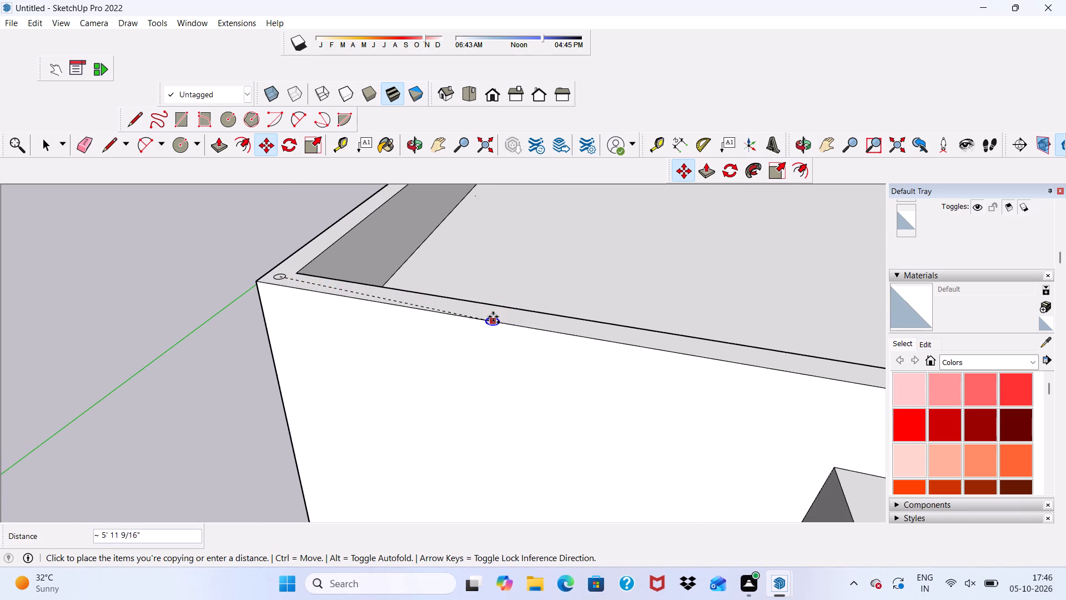
pyautogui.click(455, 306)
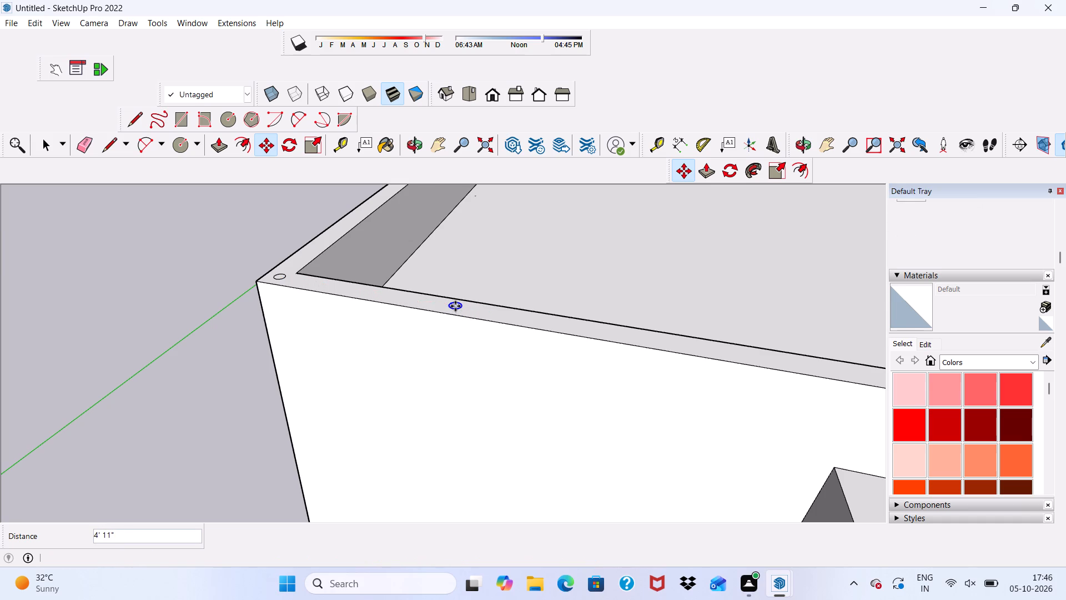
# Array the copied circle 15 times along the front parapet at the same spacing.
pyautogui.hotkey('shift', '*')
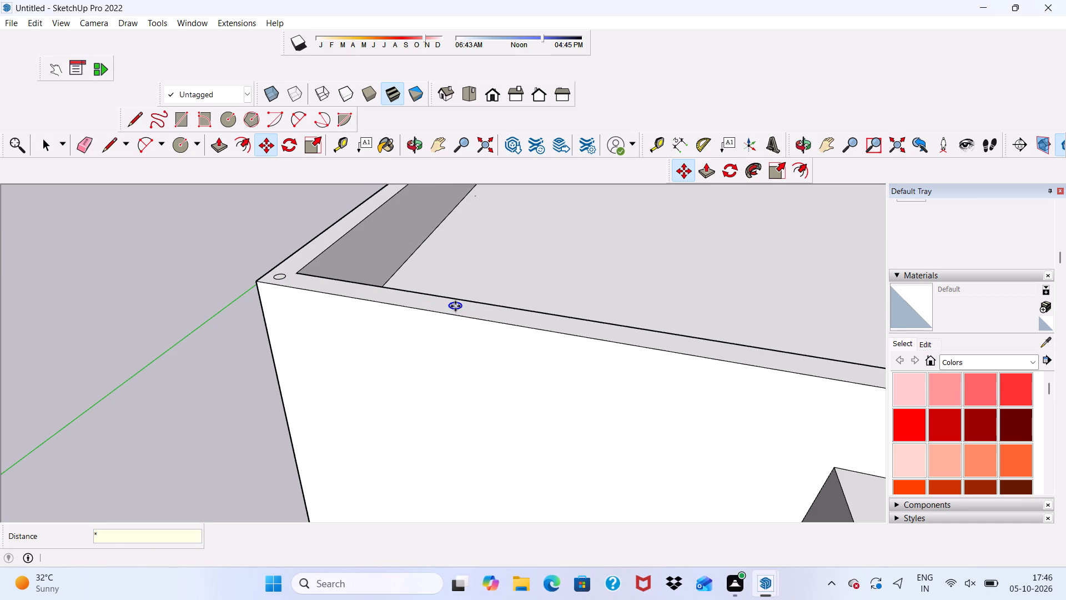
pyautogui.write('15')
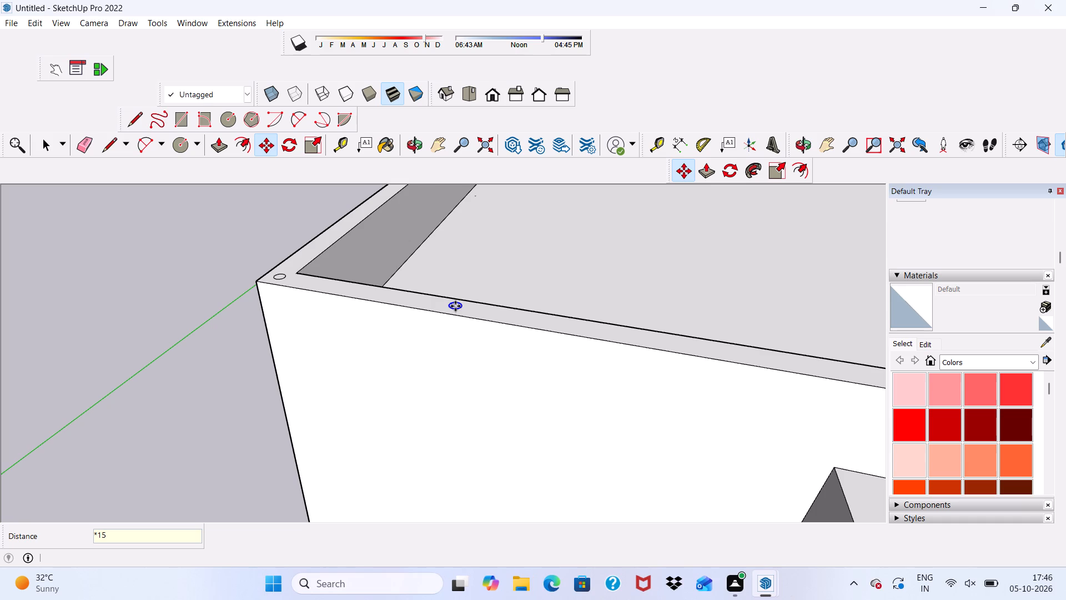
pyautogui.press('Return')
pyautogui.scroll(-4, 247, 341)
pyautogui.scroll(1, 248, 331)
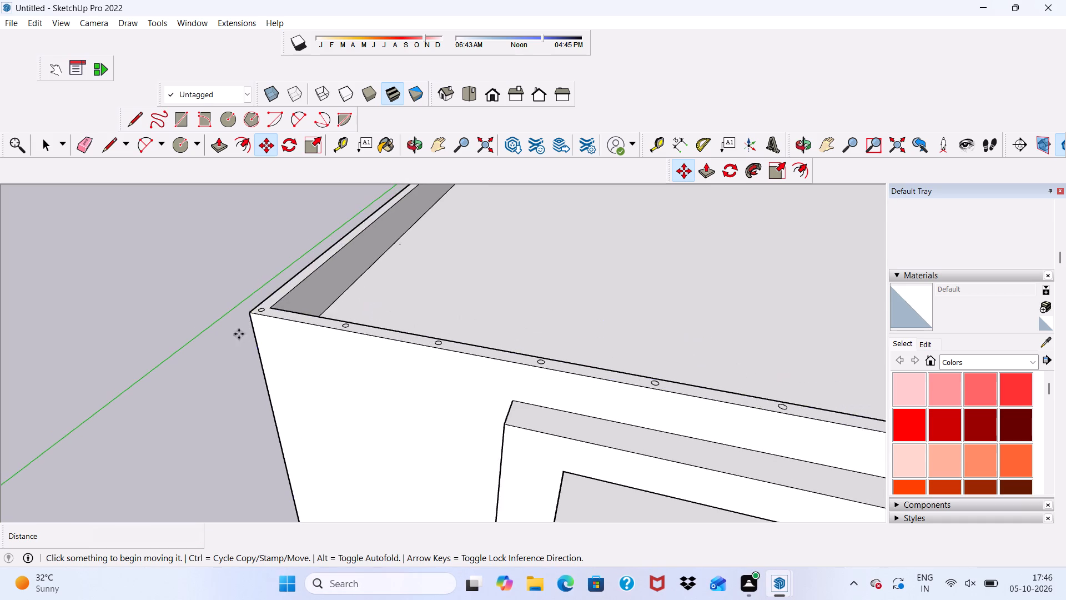
# Examine the row of circles along the front parapet toward its far end.
pyautogui.scroll(-1, 252, 349)
pyautogui.scroll(1, 245, 354)
pyautogui.scroll(-10, 246, 354)
pyautogui.moveTo(542, 374); pyautogui.dragTo(428, 351, button='middle')
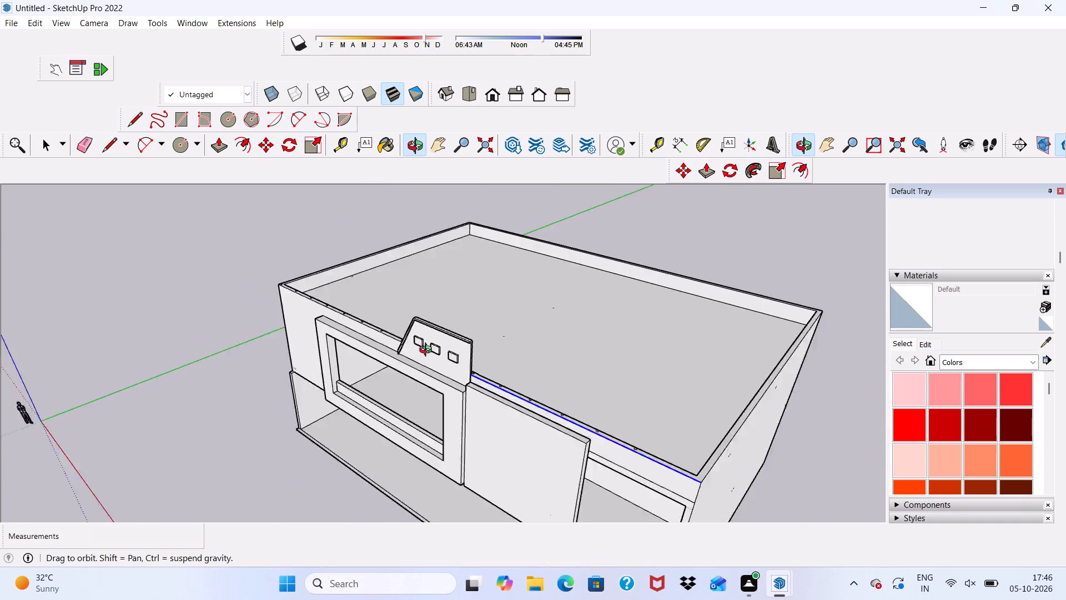
pyautogui.moveTo(428, 351); pyautogui.dragTo(360, 309, button='middle')
pyautogui.scroll(14, 506, 401)
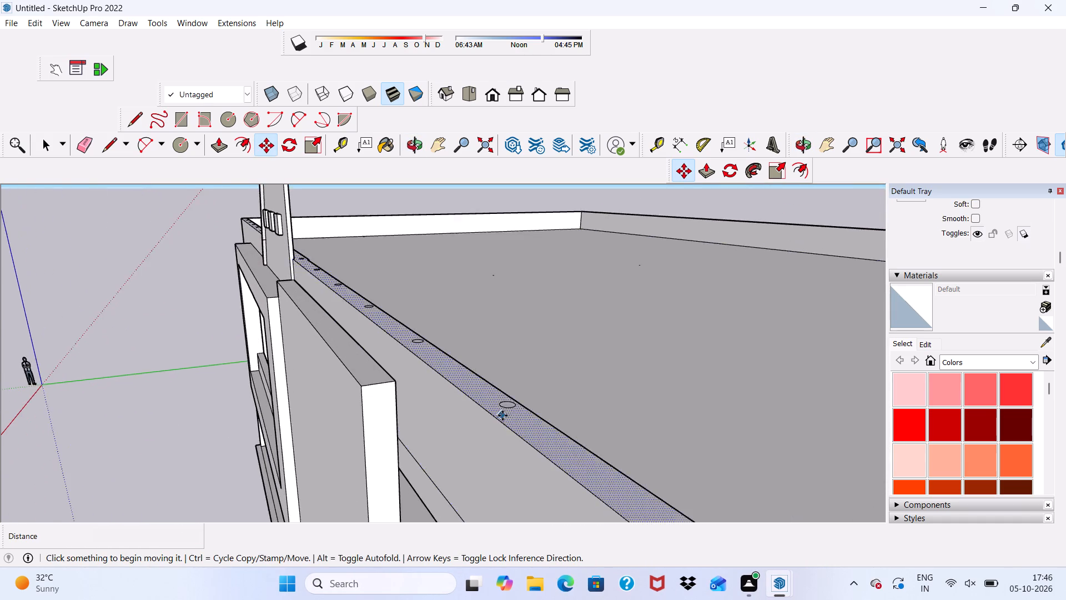
pyautogui.scroll(9, 502, 416)
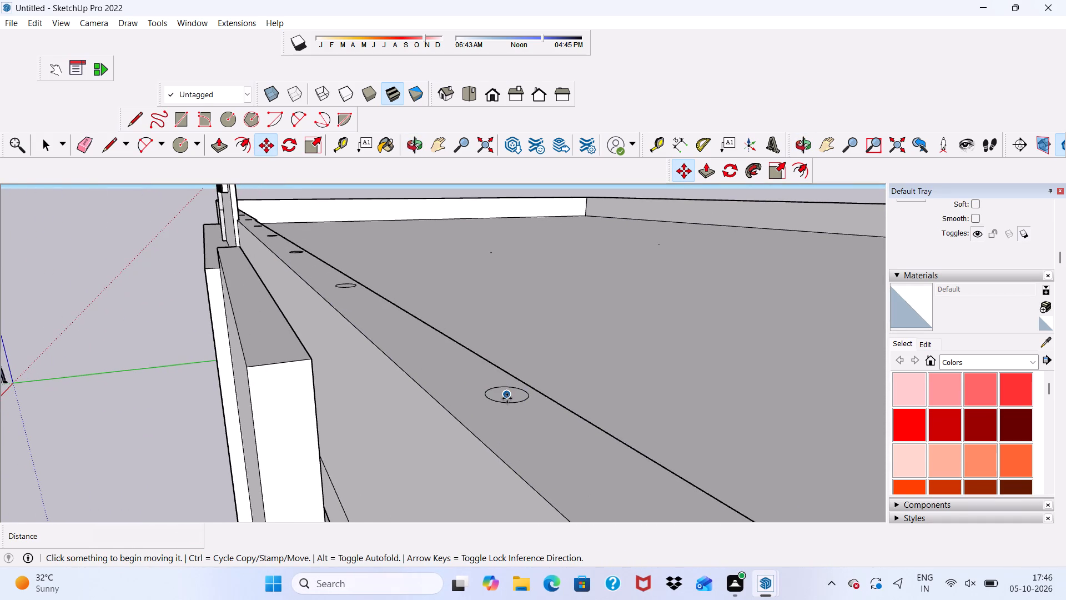
# Copy the last circle of the row about 6' 10" along the front parapet's top to its end corner.
pyautogui.press('space')
pyautogui.click(512, 394)
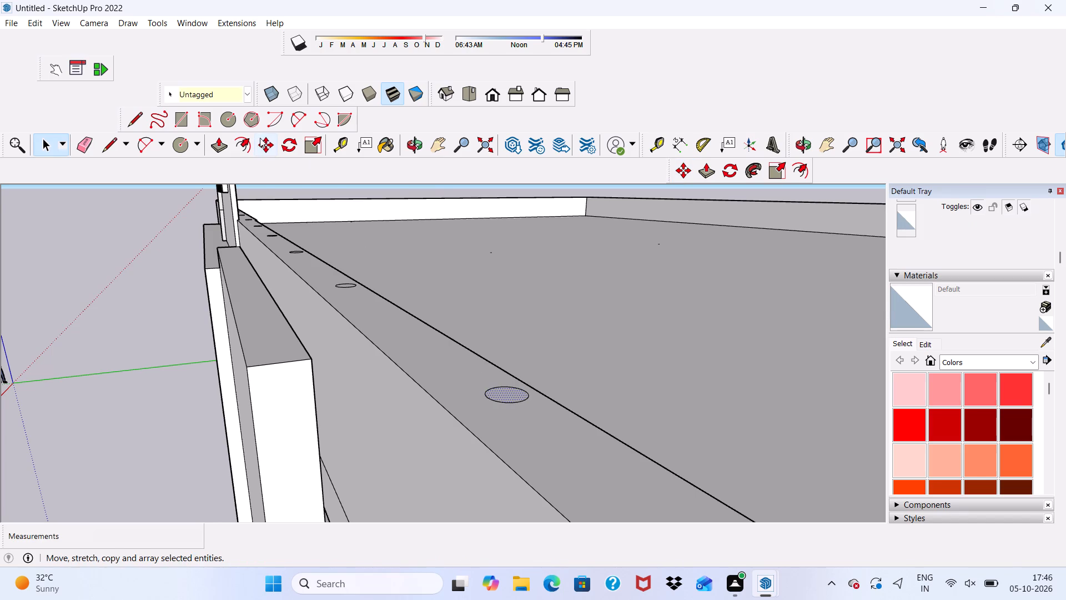
pyautogui.scroll(2, 485, 358)
pyautogui.scroll(-1, 484, 363)
pyautogui.click(533, 452)
pyautogui.click(533, 452)
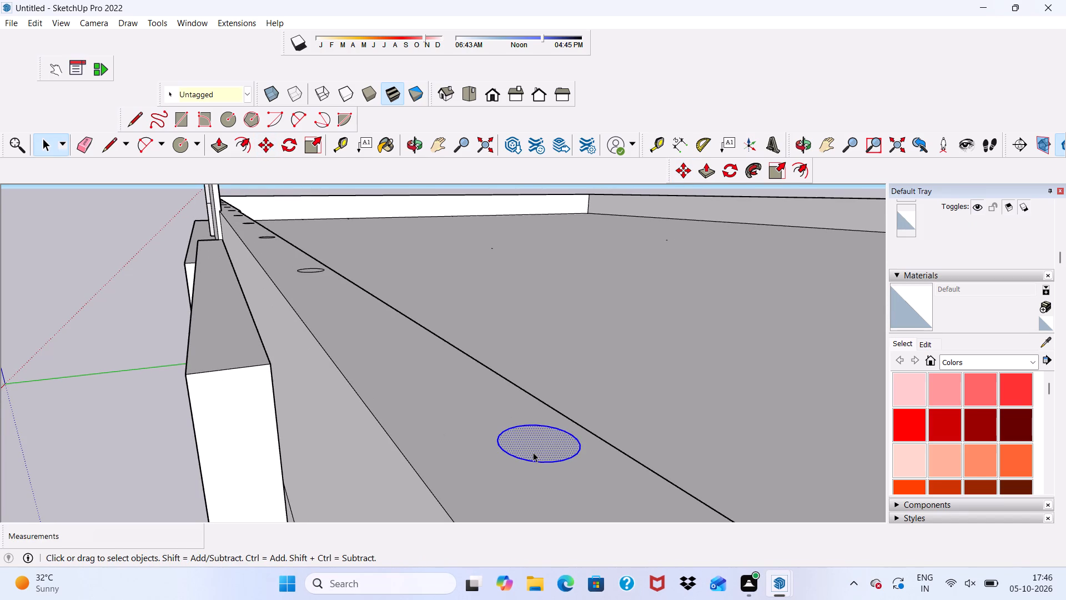
pyautogui.click(260, 144)
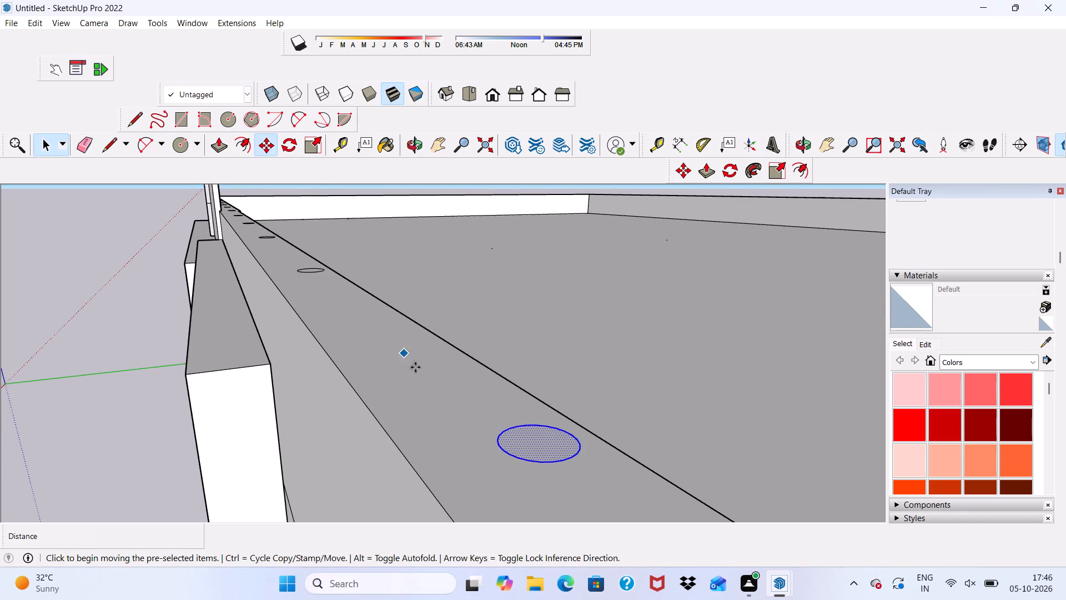
pyautogui.scroll(-3, 430, 393)
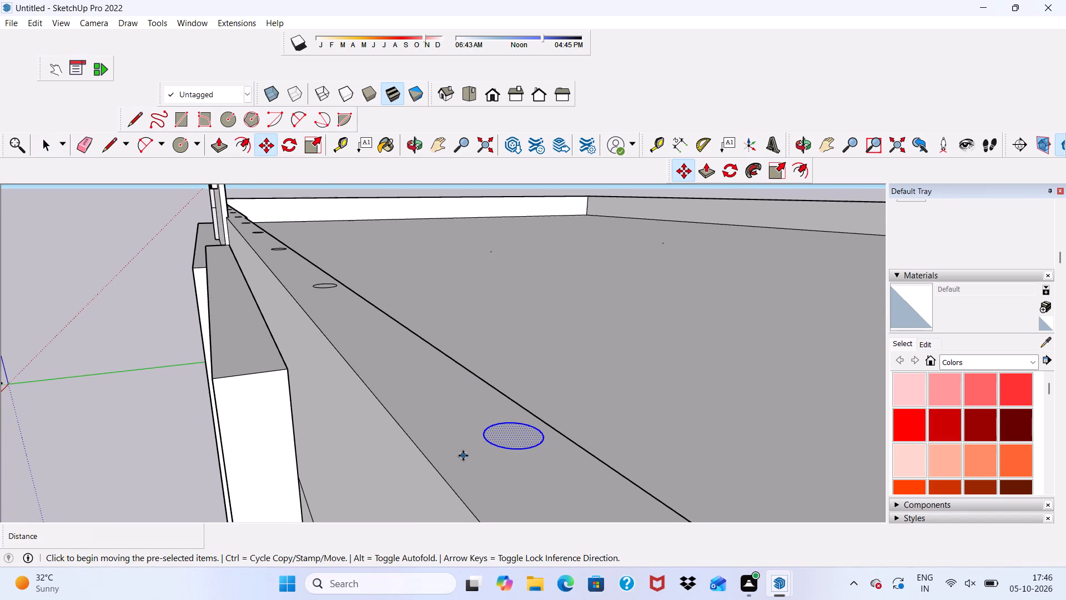
pyautogui.click(517, 443)
pyautogui.scroll(-5, 517, 444)
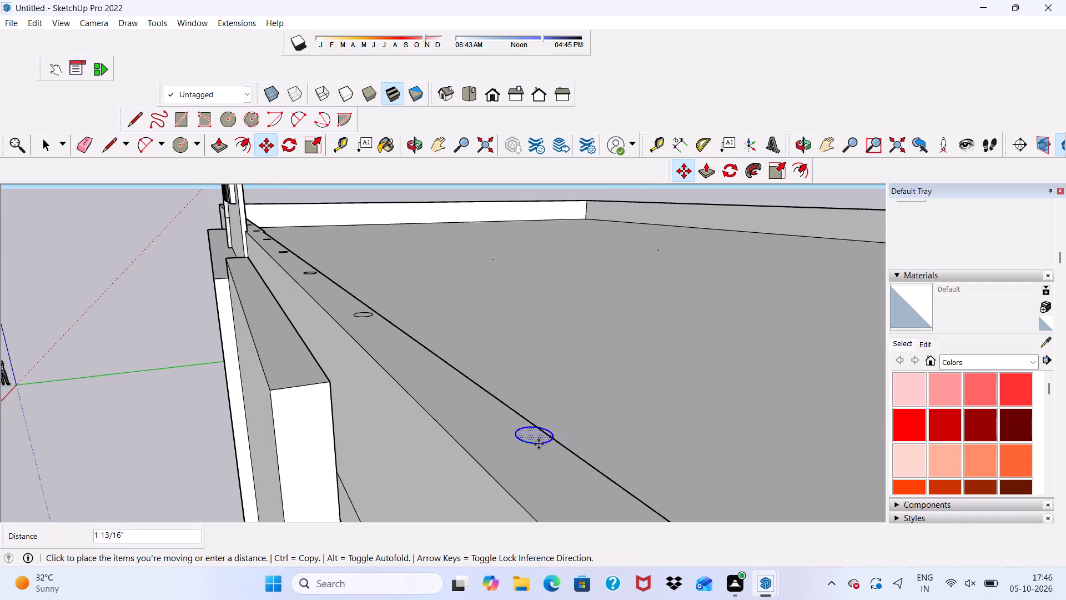
pyautogui.scroll(1, 514, 438)
pyautogui.scroll(-7, 514, 438)
pyautogui.scroll(1, 505, 438)
pyautogui.scroll(-8, 502, 414)
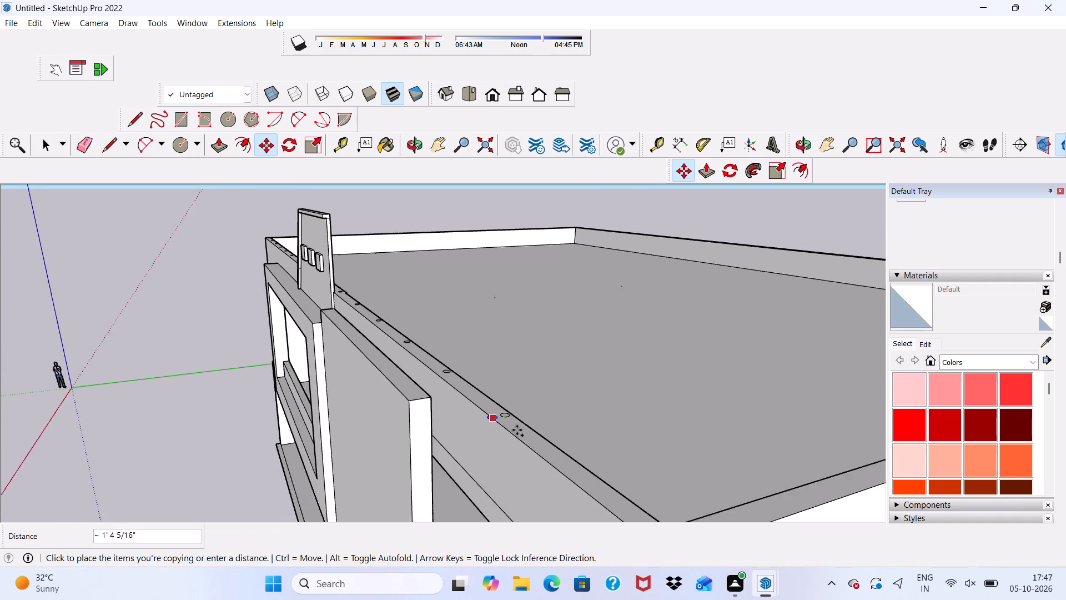
pyautogui.scroll(-6, 517, 430)
pyautogui.scroll(7, 585, 461)
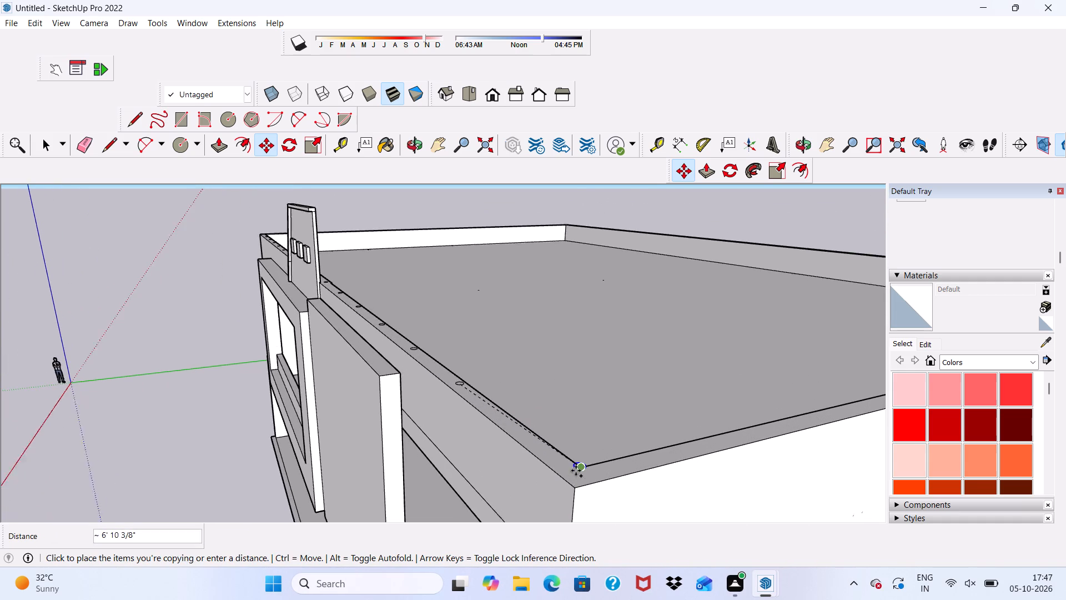
pyautogui.scroll(1, 575, 478)
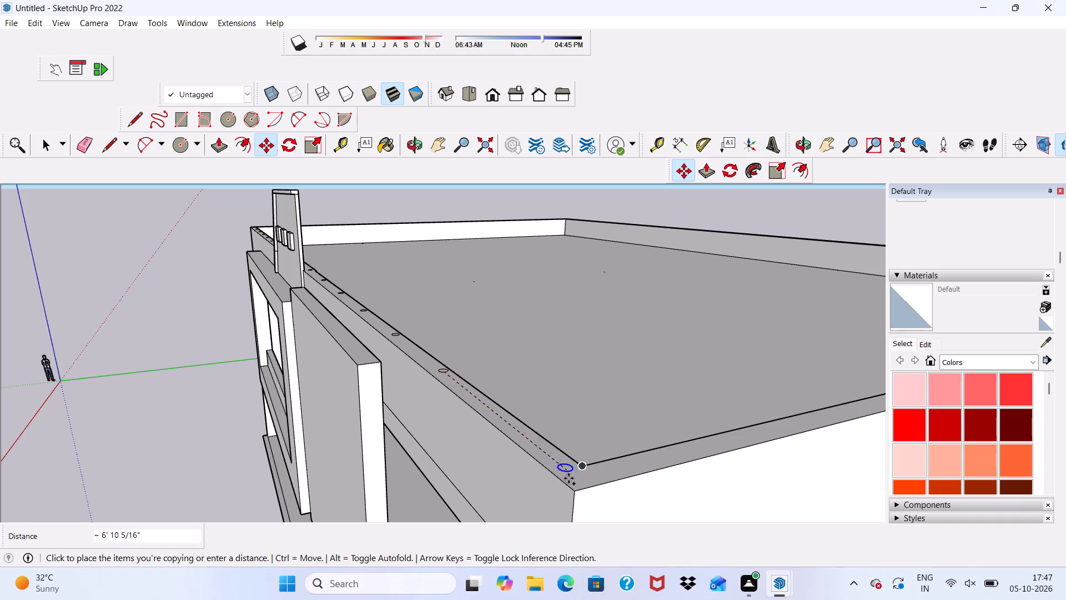
pyautogui.click(569, 478)
pyautogui.scroll(-3, 487, 433)
pyautogui.press('space')
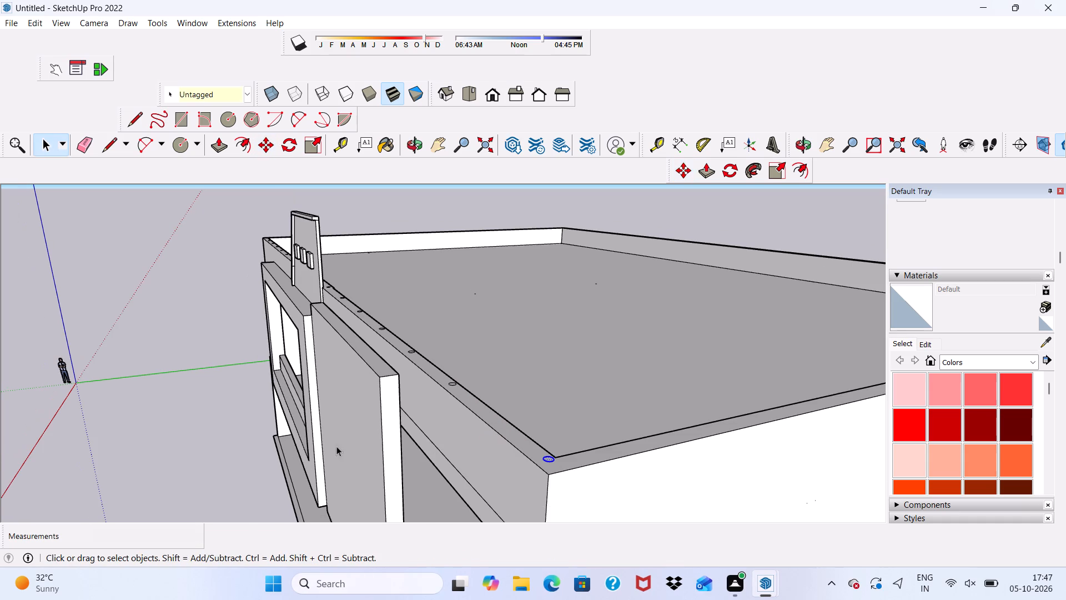
pyautogui.click(196, 339)
# Extrude the circle at the front parapet's opposite corner, by the framed window, upward about 3' 4" into a round post.
pyautogui.scroll(-7, 193, 344)
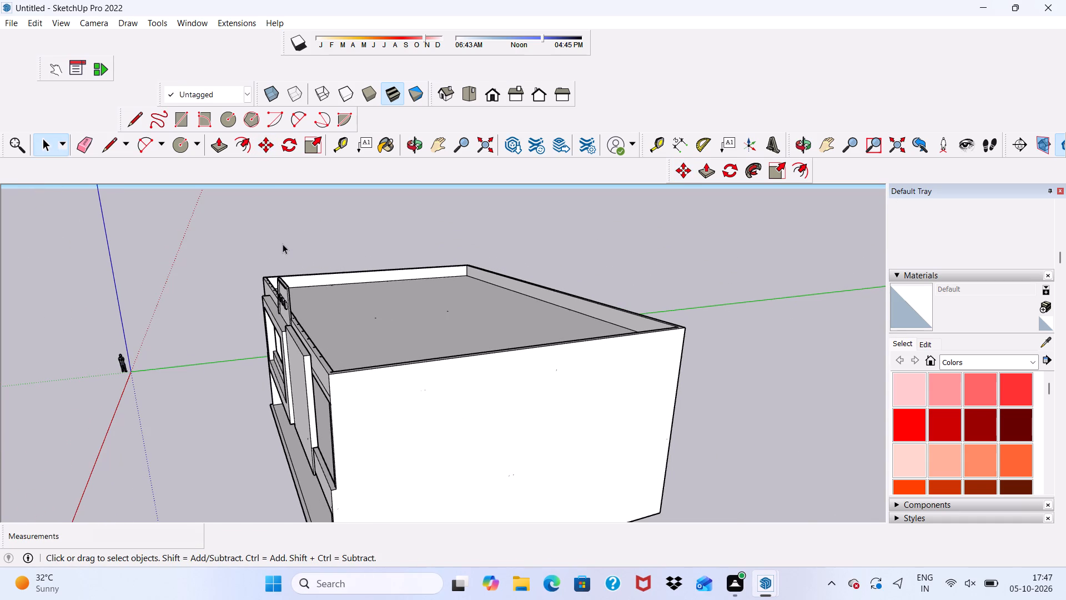
pyautogui.scroll(2, 283, 244)
pyautogui.scroll(-2, 284, 247)
pyautogui.scroll(1, 314, 258)
pyautogui.scroll(10, 271, 275)
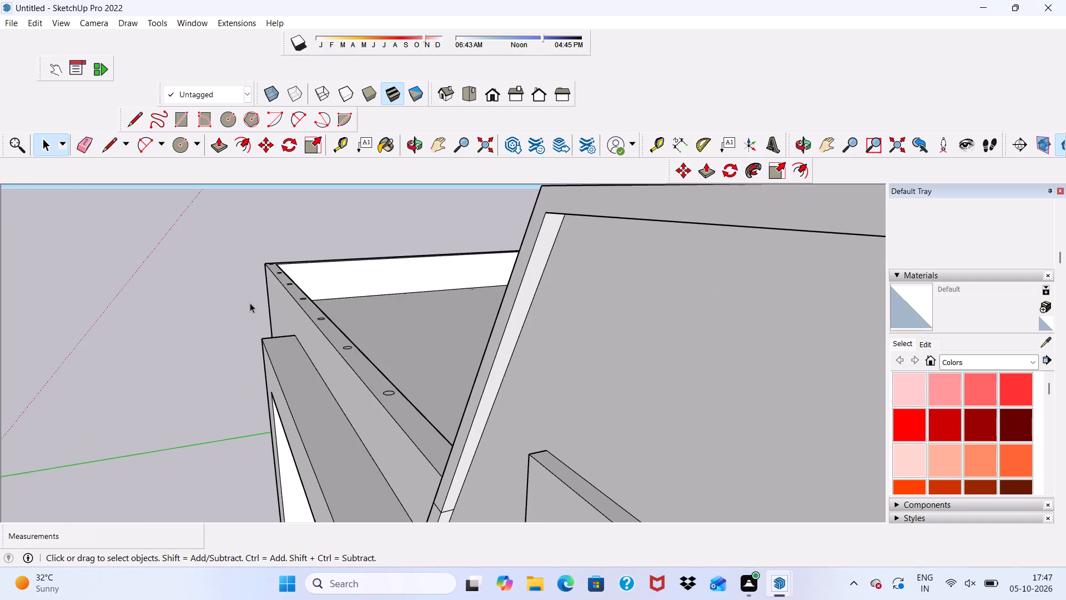
pyautogui.moveTo(250, 303); pyautogui.dragTo(438, 363, button='middle')
pyautogui.scroll(4, 172, 296)
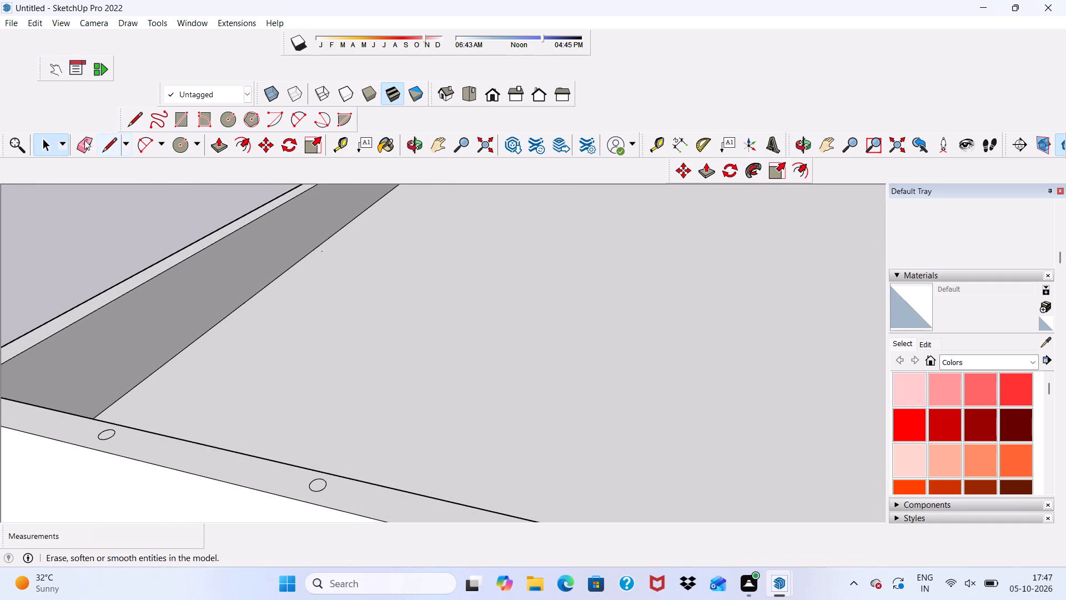
pyautogui.click(217, 138)
pyautogui.scroll(-7, 304, 252)
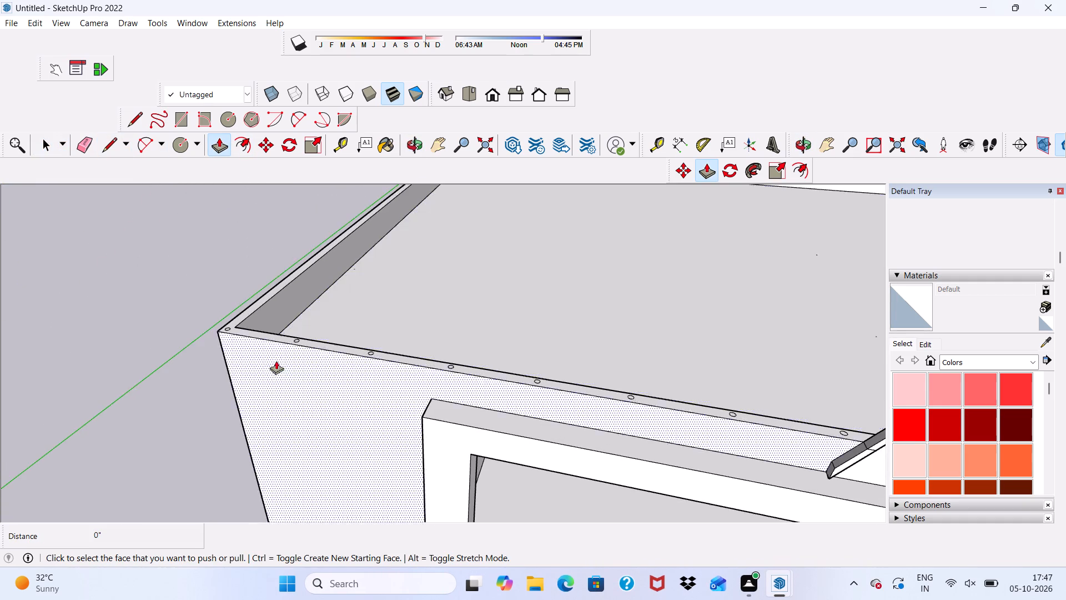
pyautogui.scroll(10, 217, 307)
pyautogui.scroll(-13, 299, 203)
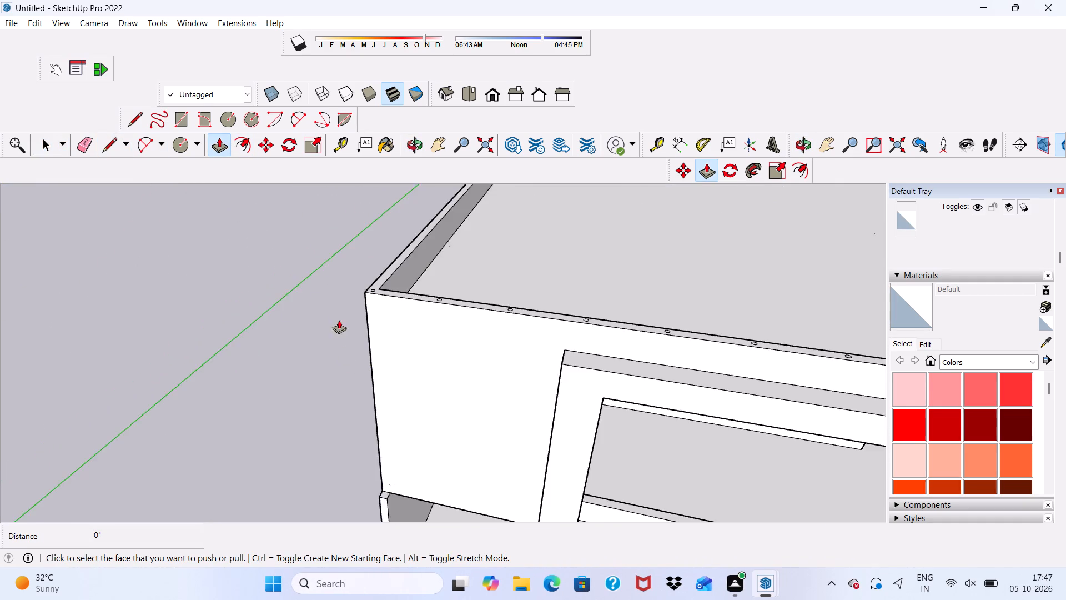
pyautogui.scroll(-3, 339, 320)
pyautogui.moveTo(378, 333); pyautogui.dragTo(389, 403, button='middle')
pyautogui.scroll(11, 358, 313)
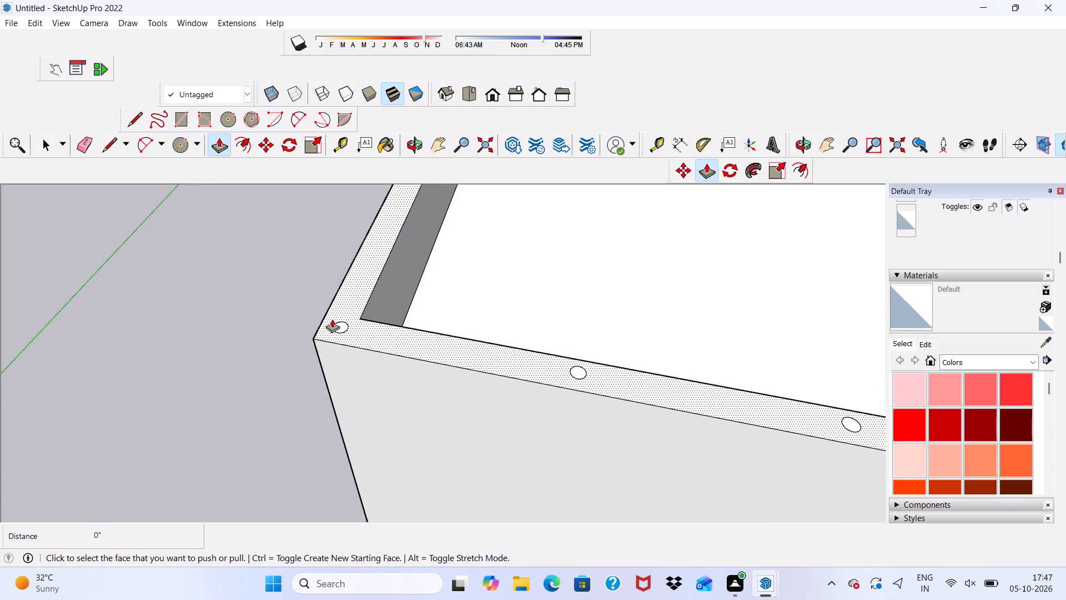
pyautogui.click(340, 322)
pyautogui.scroll(-3, 339, 304)
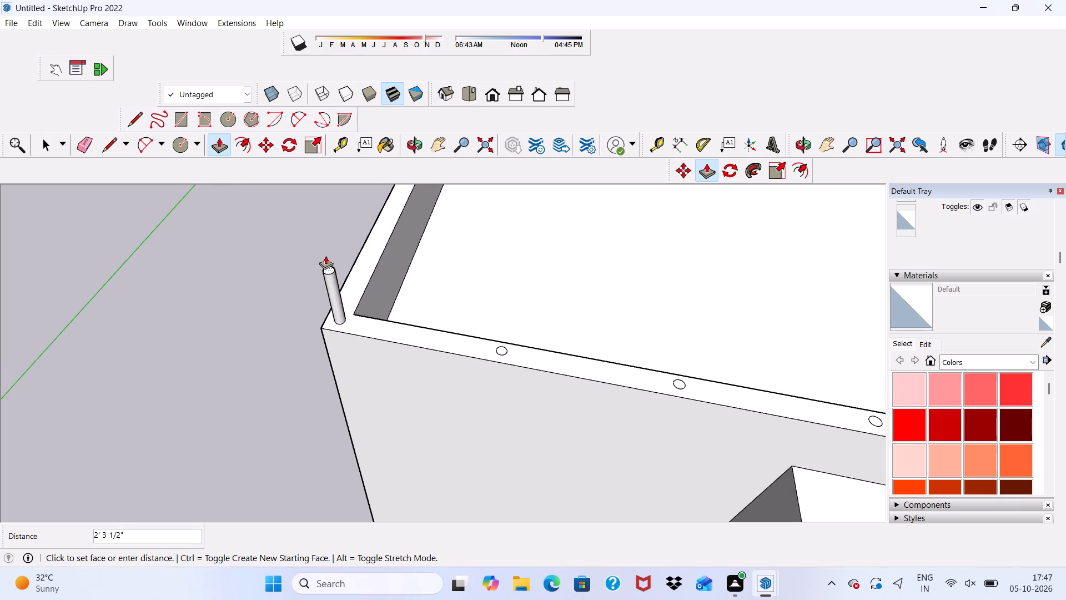
pyautogui.scroll(-3, 325, 256)
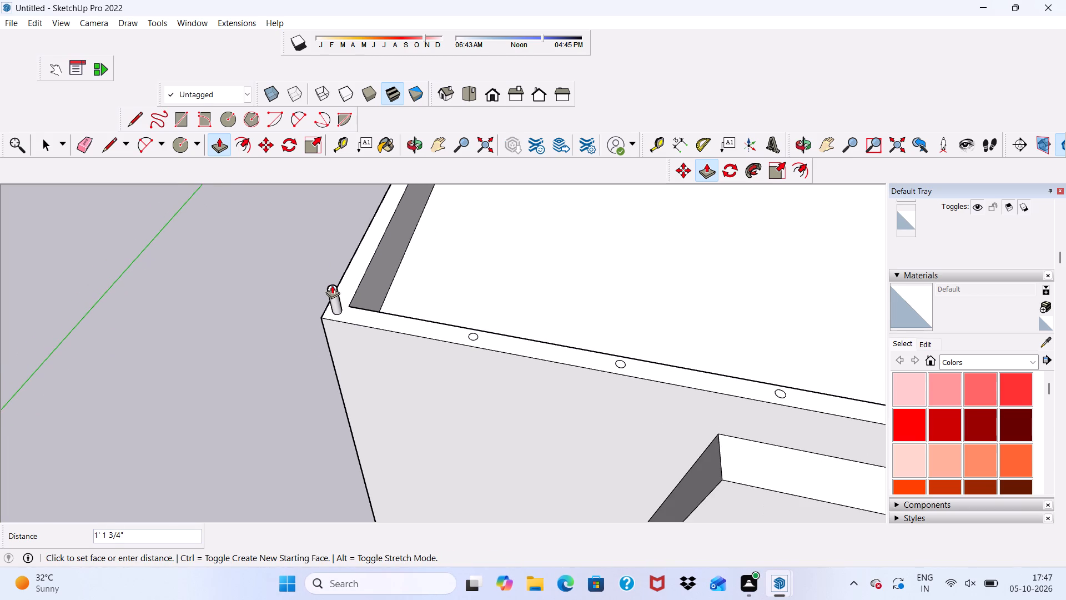
pyautogui.scroll(-10, 332, 284)
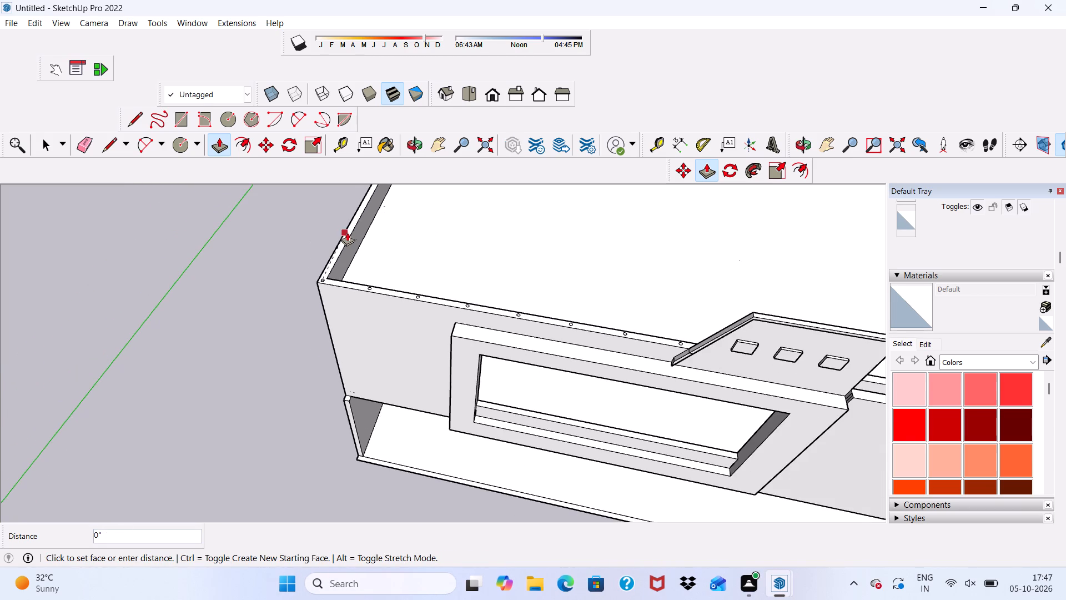
pyautogui.scroll(-3, 341, 235)
pyautogui.scroll(-4, 294, 210)
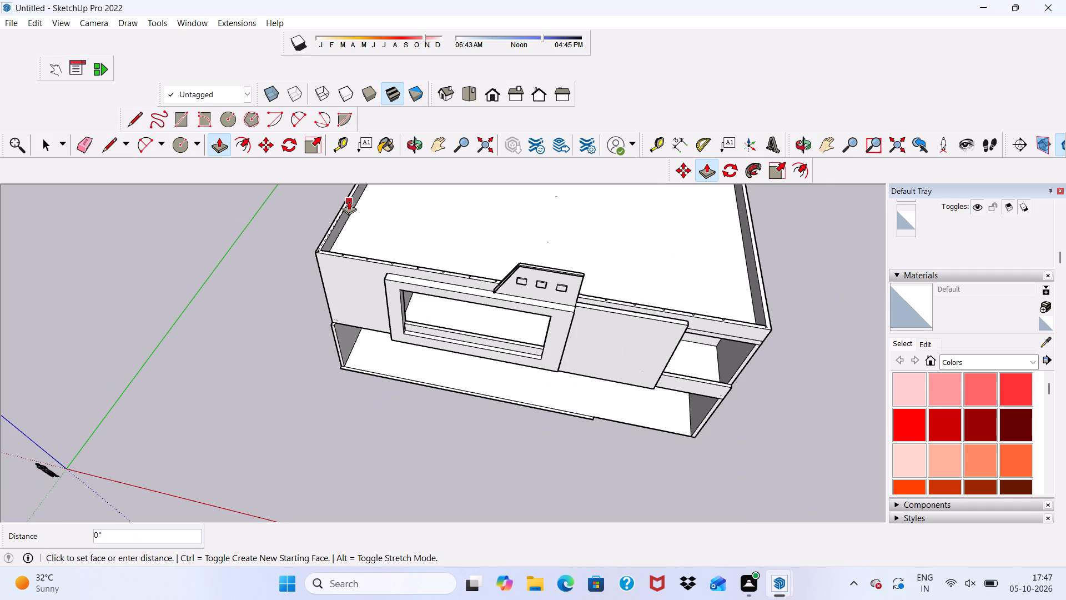
pyautogui.scroll(4, 349, 201)
pyautogui.scroll(-1, 338, 208)
pyautogui.scroll(4, 318, 249)
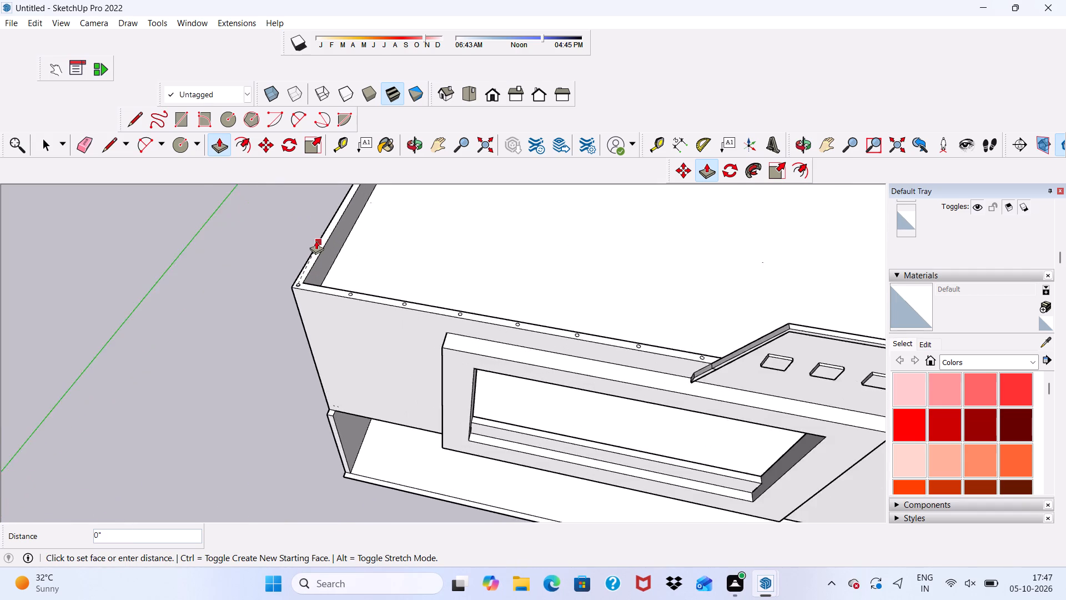
pyautogui.scroll(4, 316, 241)
pyautogui.scroll(-2, 308, 266)
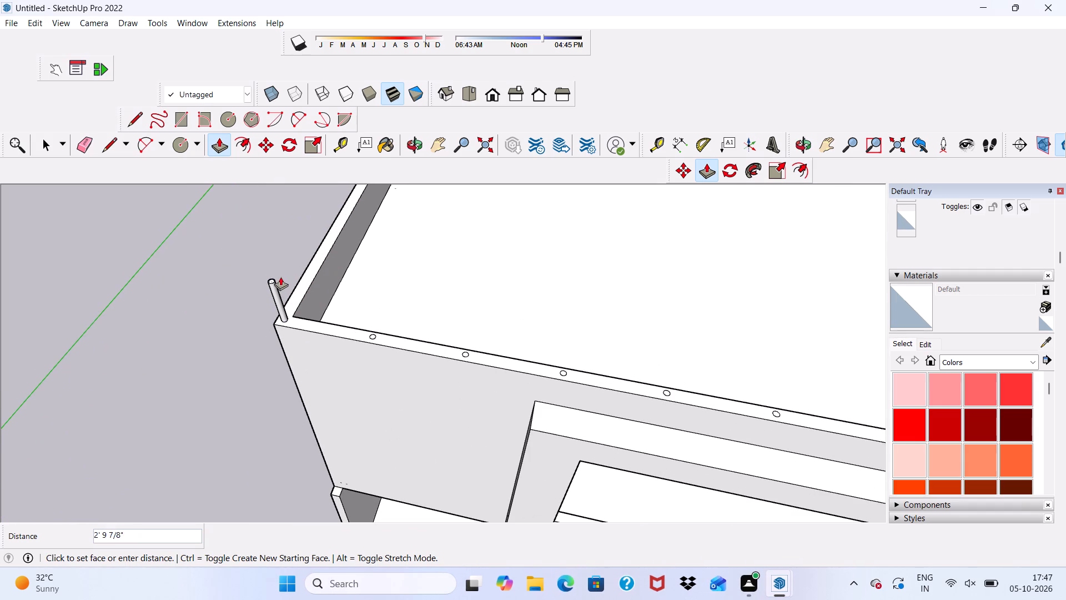
pyautogui.scroll(3, 277, 272)
pyautogui.scroll(-4, 277, 265)
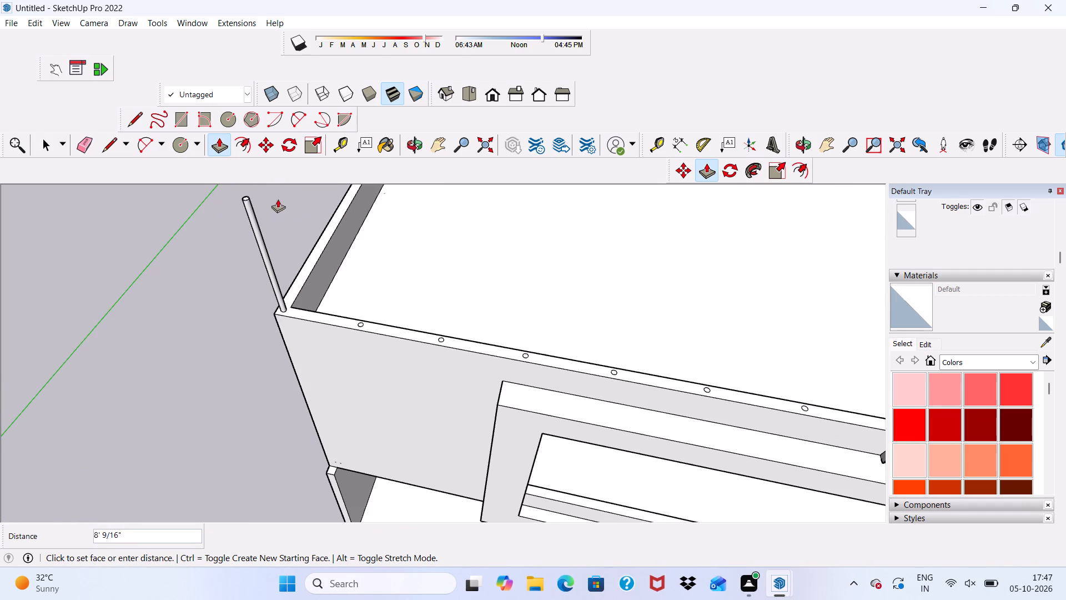
pyautogui.scroll(-3, 301, 250)
pyautogui.moveTo(303, 253); pyautogui.dragTo(284, 164, button='middle')
pyautogui.scroll(2, 310, 226)
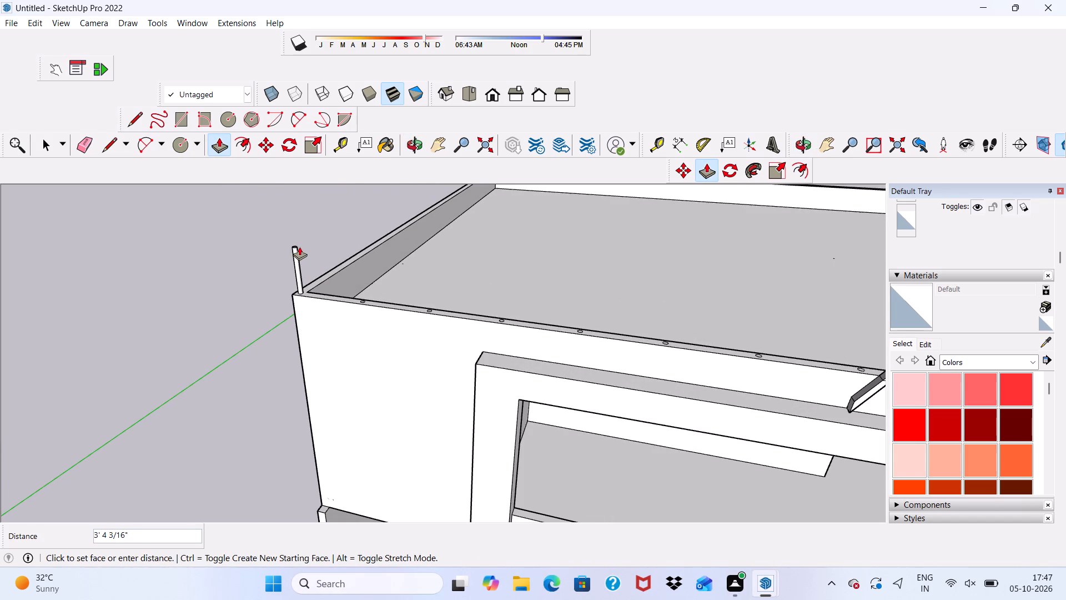
pyautogui.click(298, 247)
# Extrude the second circle on the front parapet upward to match the corner post's height of 3' 4 5/16".
pyautogui.scroll(5, 366, 305)
pyautogui.moveTo(363, 286); pyautogui.dragTo(368, 327, button='middle')
pyautogui.scroll(5, 364, 348)
pyautogui.scroll(-1, 360, 317)
pyautogui.scroll(3, 360, 317)
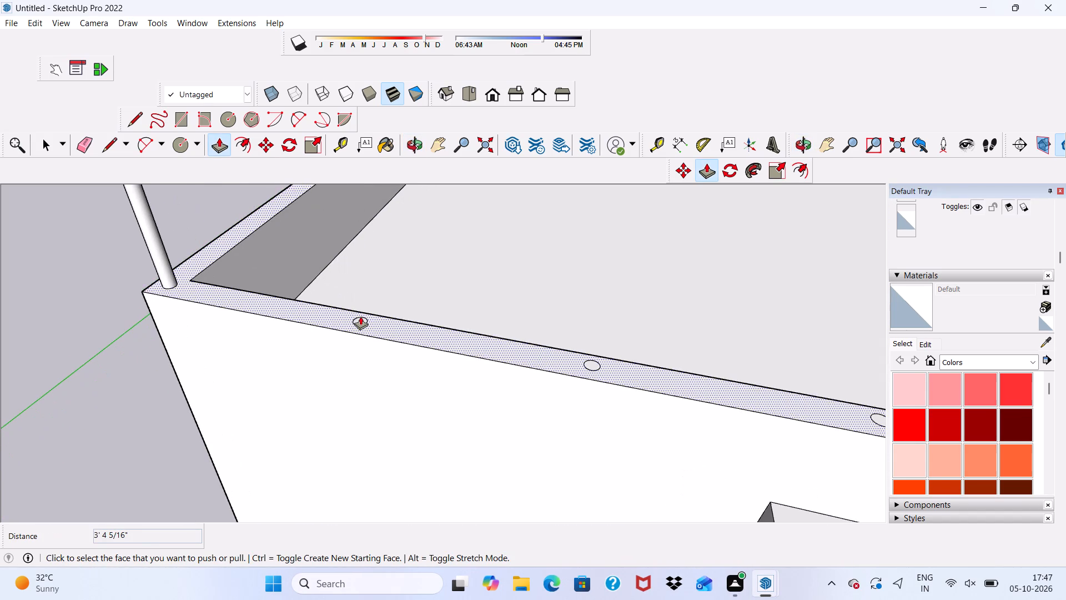
pyautogui.scroll(3, 365, 311)
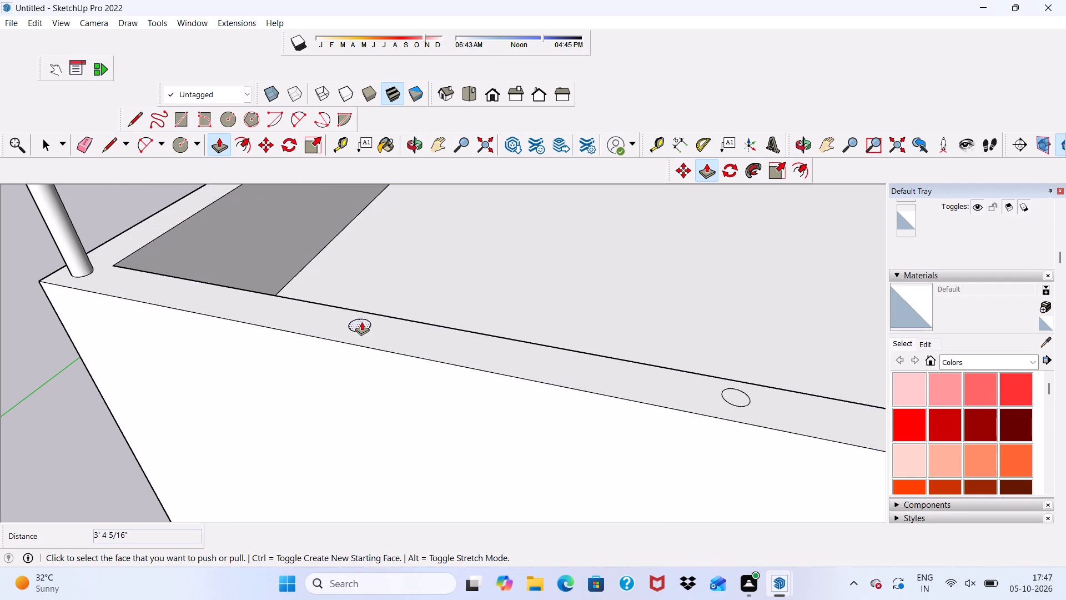
pyautogui.click(361, 322)
pyautogui.scroll(-2, 343, 283)
pyautogui.scroll(1, 344, 282)
pyautogui.scroll(-7, 348, 268)
pyautogui.scroll(-4, 247, 234)
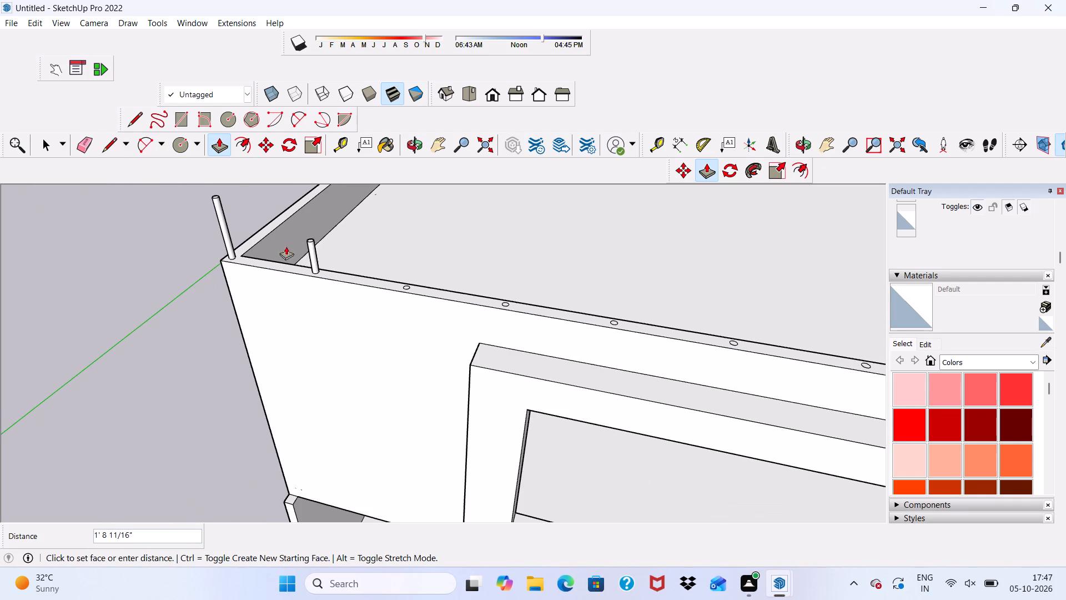
pyautogui.scroll(-2, 232, 212)
pyautogui.scroll(2, 227, 203)
pyautogui.click(222, 200)
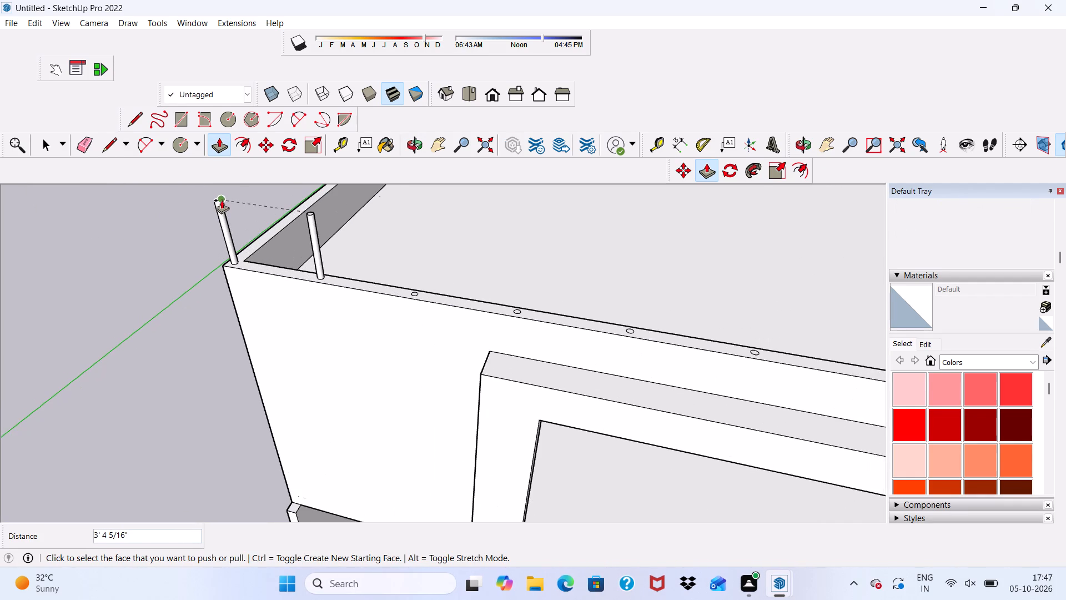
# Extrude the third circle on the front parapet upward to the same height as the neighbouring post, 3' 4 5/16".
pyautogui.scroll(3, 421, 255)
pyautogui.scroll(8, 422, 301)
pyautogui.click(403, 319)
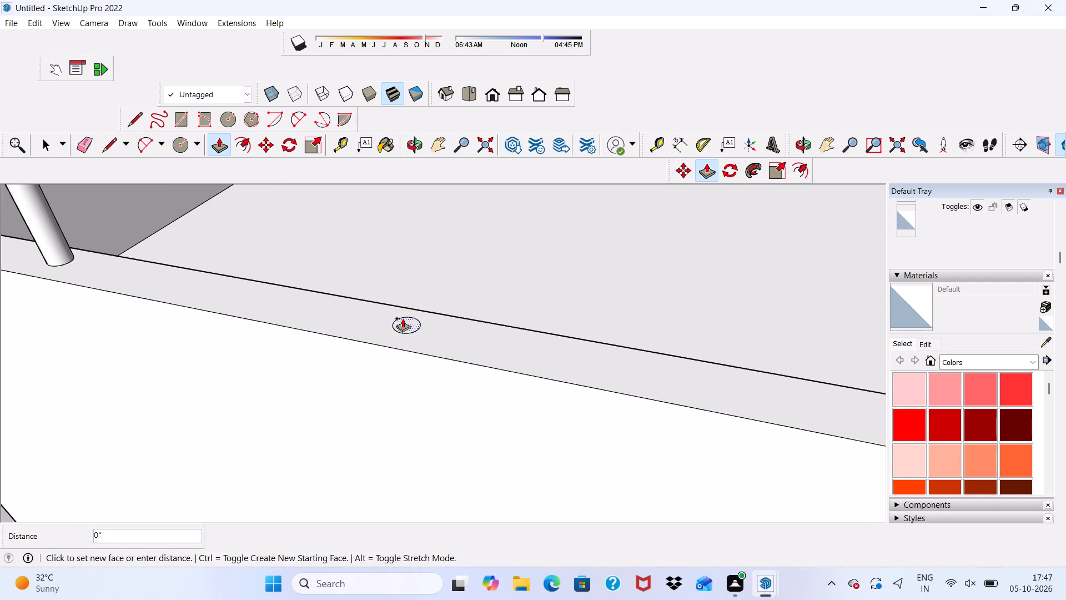
pyautogui.scroll(-13, 387, 268)
pyautogui.scroll(1, 348, 202)
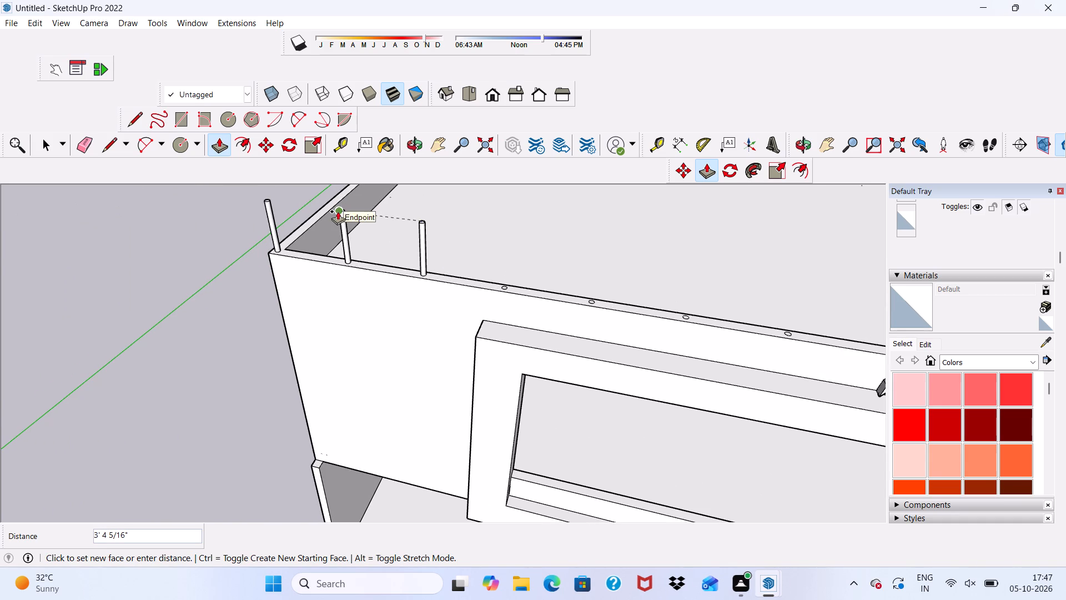
pyautogui.click(338, 211)
# Examine the new parapet posts from the roof side and in the standard front view.
pyautogui.scroll(-4, 358, 227)
pyautogui.scroll(1, 450, 254)
pyautogui.moveTo(499, 246); pyautogui.dragTo(209, 230, button='middle')
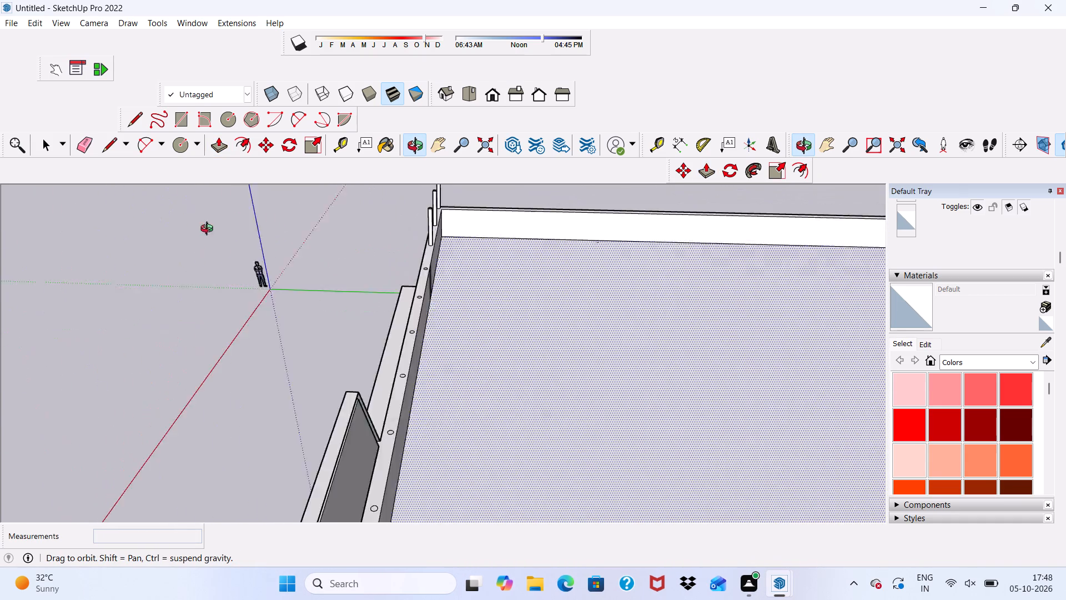
pyautogui.moveTo(209, 230); pyautogui.dragTo(61, 242, button='middle')
pyautogui.scroll(5, 435, 224)
pyautogui.scroll(1, 338, 319)
pyautogui.scroll(-5, 339, 330)
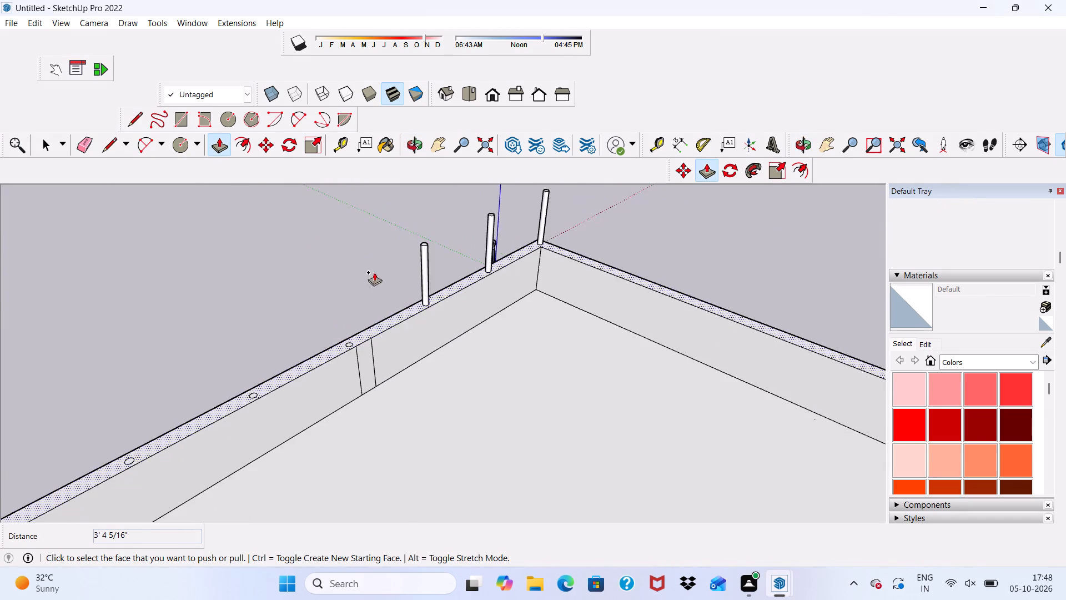
pyautogui.scroll(-5, 374, 272)
pyautogui.moveTo(465, 321); pyautogui.dragTo(301, 329, button='middle')
pyautogui.scroll(10, 396, 263)
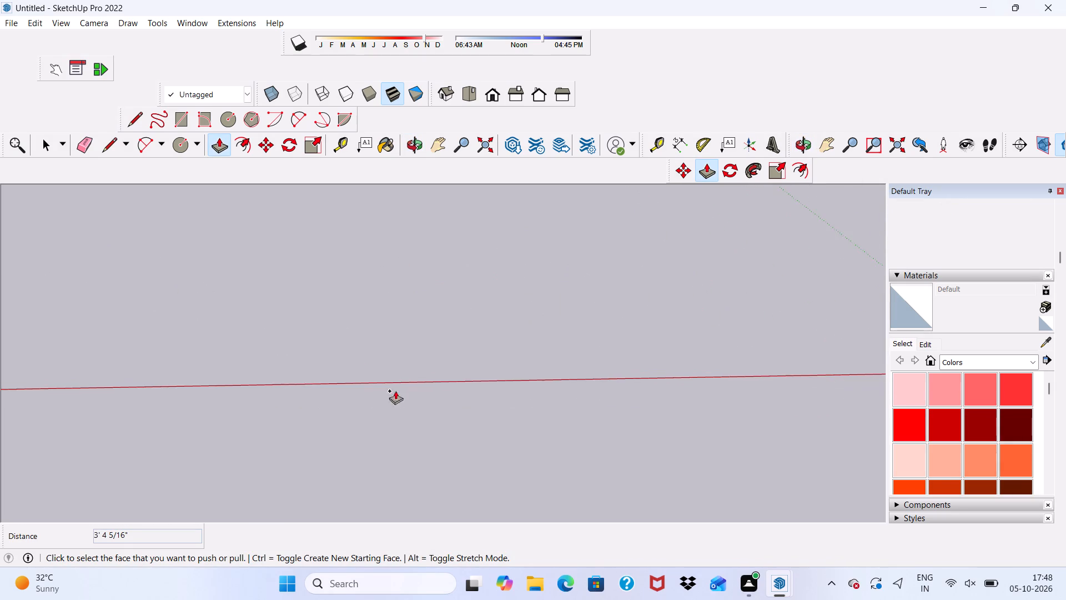
pyautogui.scroll(2, 387, 401)
pyautogui.scroll(-13, 343, 286)
pyautogui.scroll(1, 390, 286)
pyautogui.scroll(-2, 390, 286)
pyautogui.click(486, 89)
pyautogui.scroll(-2, 449, 247)
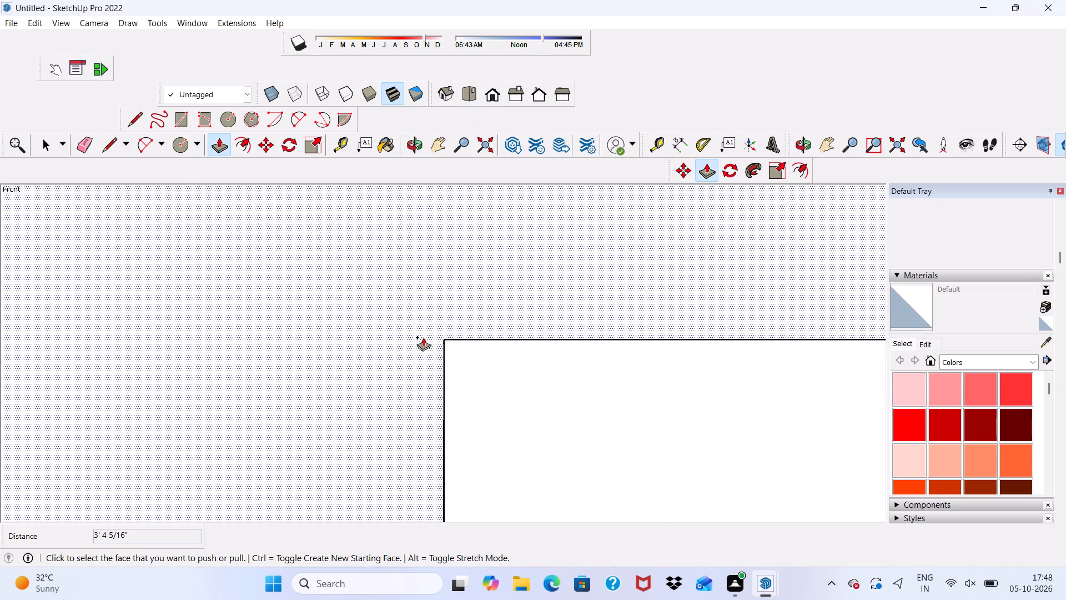
pyautogui.scroll(-11, 423, 337)
pyautogui.scroll(1, 334, 411)
pyautogui.scroll(-7, 367, 324)
pyautogui.scroll(1, 393, 316)
pyautogui.scroll(-1, 397, 324)
# Extrude the fourth circle on the front parapet upward to the neighbouring post's height, 3' 4 5/16".
pyautogui.moveTo(417, 339); pyautogui.dragTo(314, 445, button='middle')
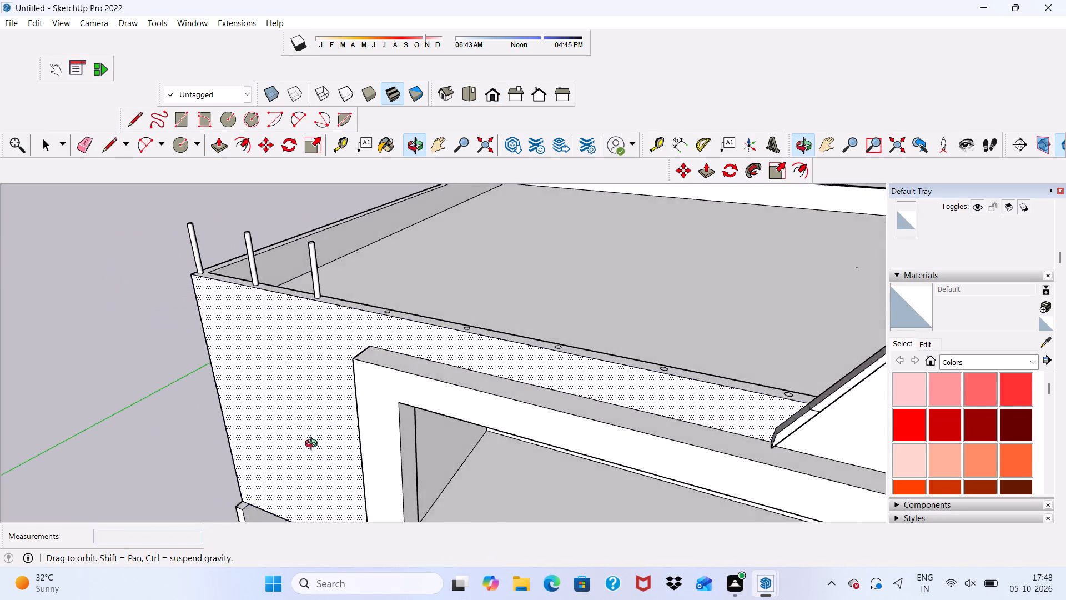
pyautogui.moveTo(314, 445); pyautogui.dragTo(305, 472, button='middle')
pyautogui.scroll(4, 393, 279)
pyautogui.scroll(9, 383, 339)
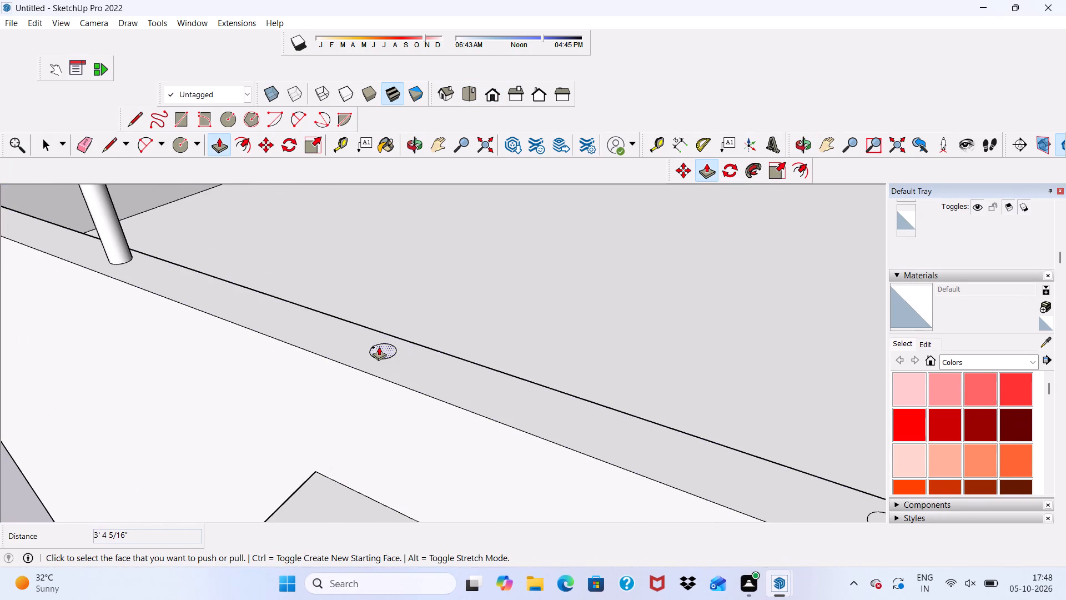
pyautogui.click(379, 346)
pyautogui.scroll(-3, 360, 308)
pyautogui.scroll(1, 361, 309)
pyautogui.scroll(-4, 364, 311)
pyautogui.scroll(-8, 314, 268)
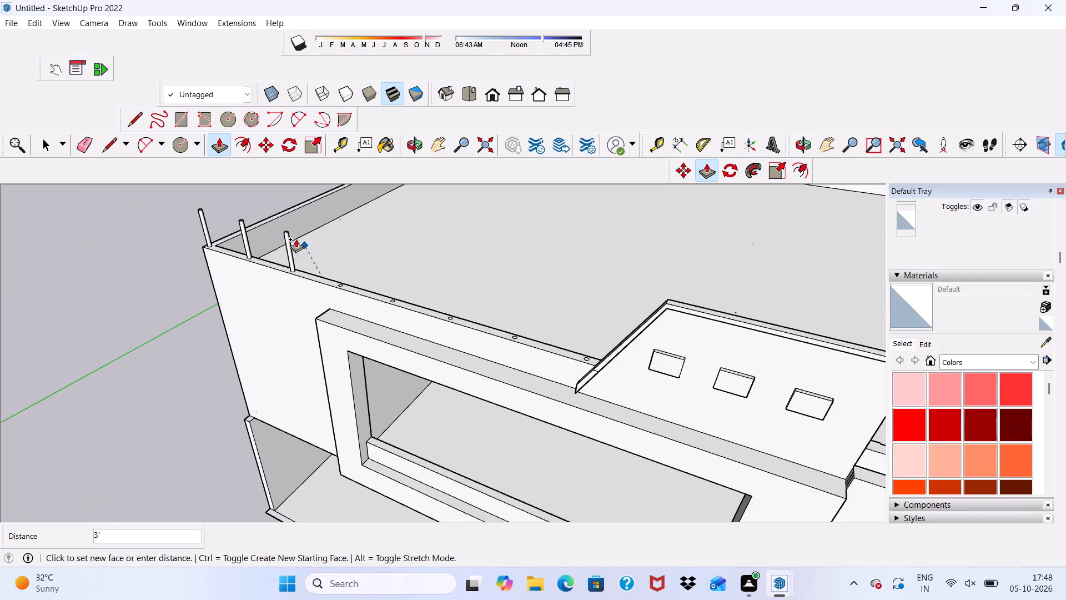
pyautogui.scroll(6, 273, 214)
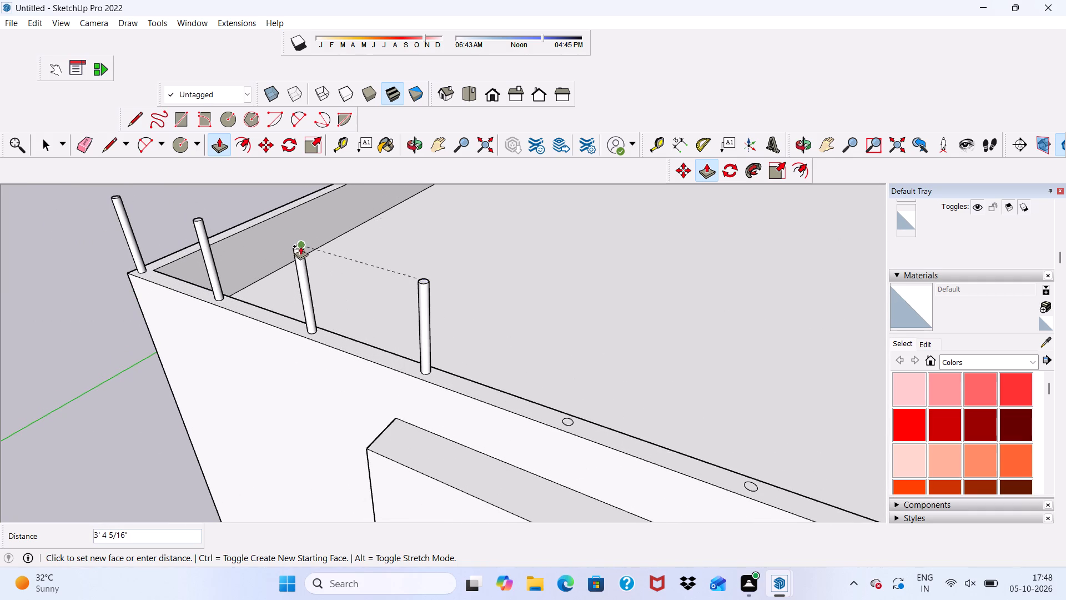
pyautogui.click(300, 244)
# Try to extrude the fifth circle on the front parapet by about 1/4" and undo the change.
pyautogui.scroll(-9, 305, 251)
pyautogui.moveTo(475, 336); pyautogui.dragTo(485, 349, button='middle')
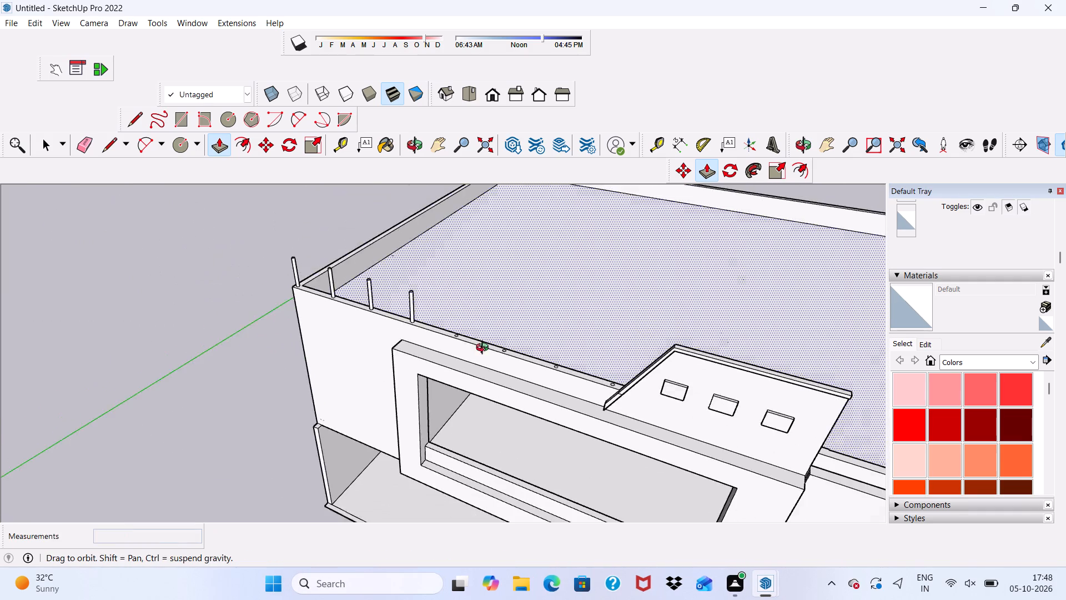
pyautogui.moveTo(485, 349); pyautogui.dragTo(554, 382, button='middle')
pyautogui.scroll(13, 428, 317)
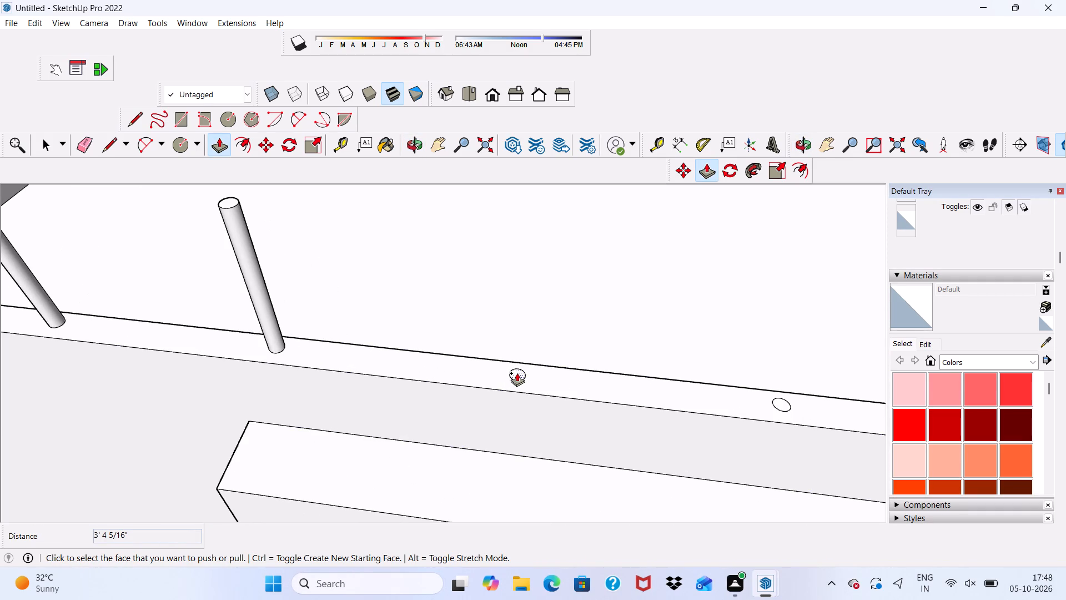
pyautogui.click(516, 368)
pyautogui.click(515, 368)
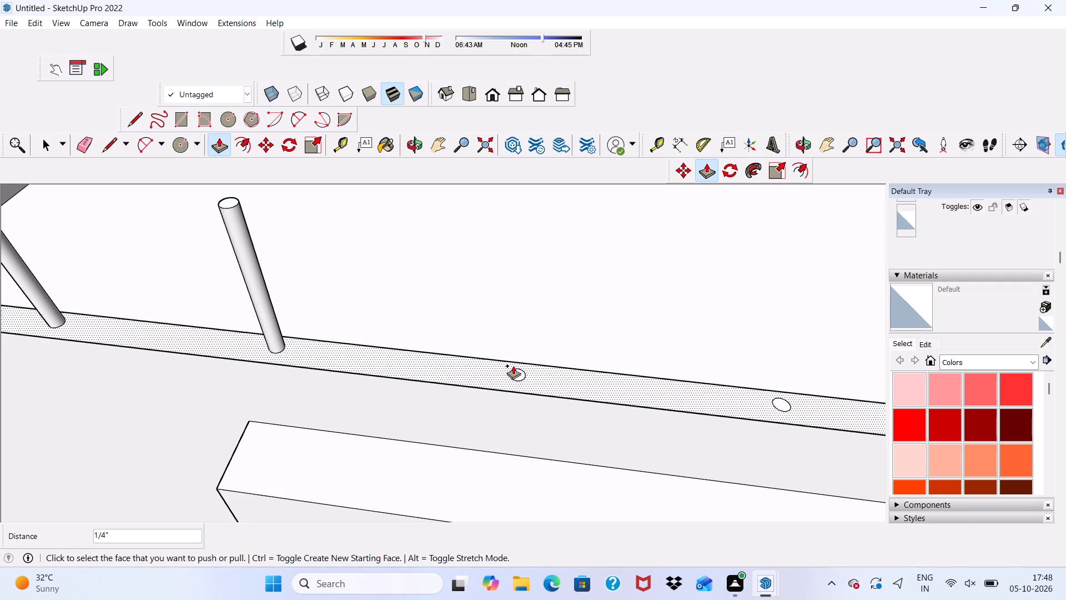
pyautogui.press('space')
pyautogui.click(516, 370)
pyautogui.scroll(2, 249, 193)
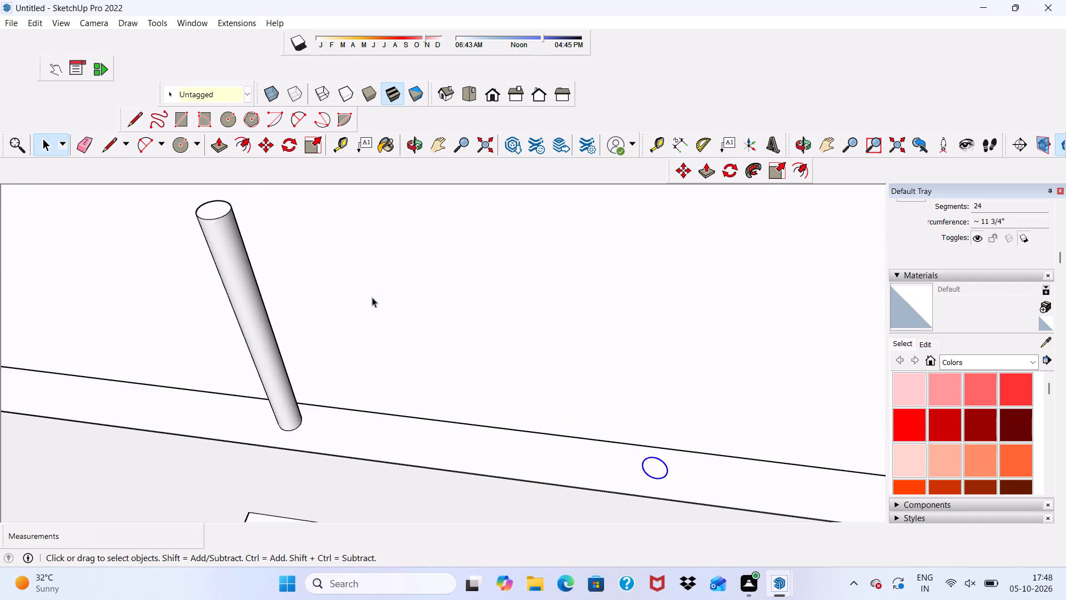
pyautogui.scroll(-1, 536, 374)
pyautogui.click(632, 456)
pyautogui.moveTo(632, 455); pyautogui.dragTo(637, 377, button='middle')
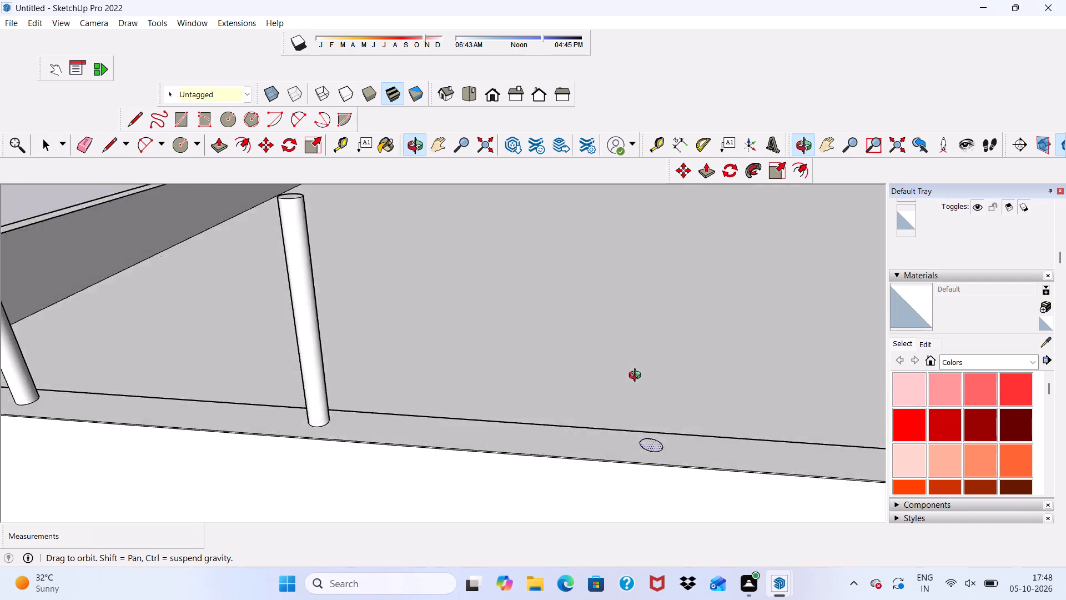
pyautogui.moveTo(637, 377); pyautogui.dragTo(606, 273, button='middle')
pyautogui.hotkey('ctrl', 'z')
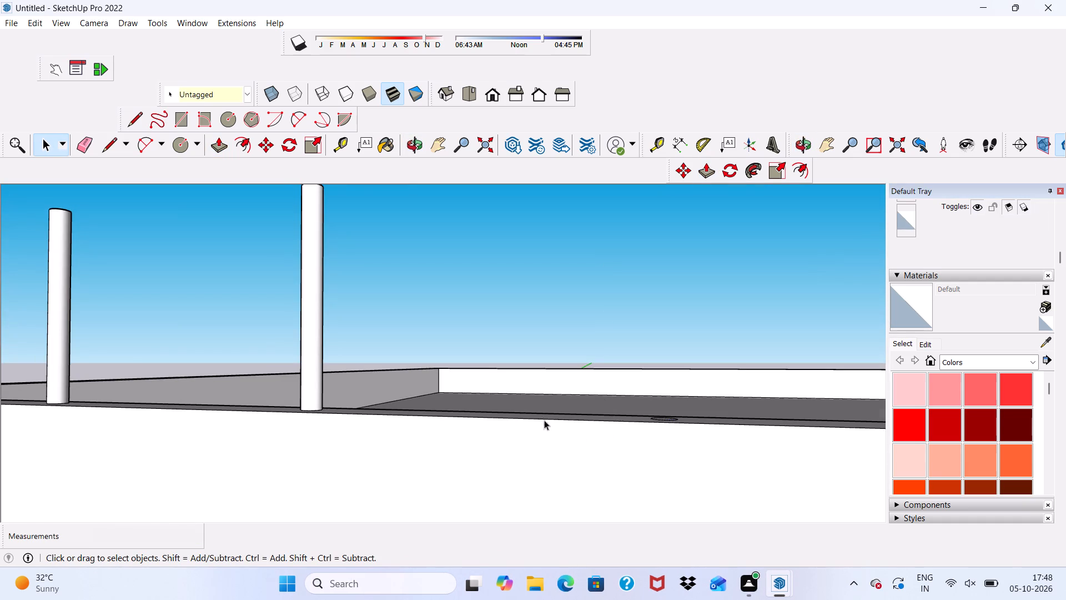
# Extrude the fifth circle on the front parapet upward to match the fourth post's height of 3' 4 5/16".
pyautogui.scroll(2, 621, 402)
pyautogui.scroll(-2, 637, 401)
pyautogui.moveTo(637, 413); pyautogui.dragTo(585, 417, button='middle')
pyautogui.scroll(-6, 577, 421)
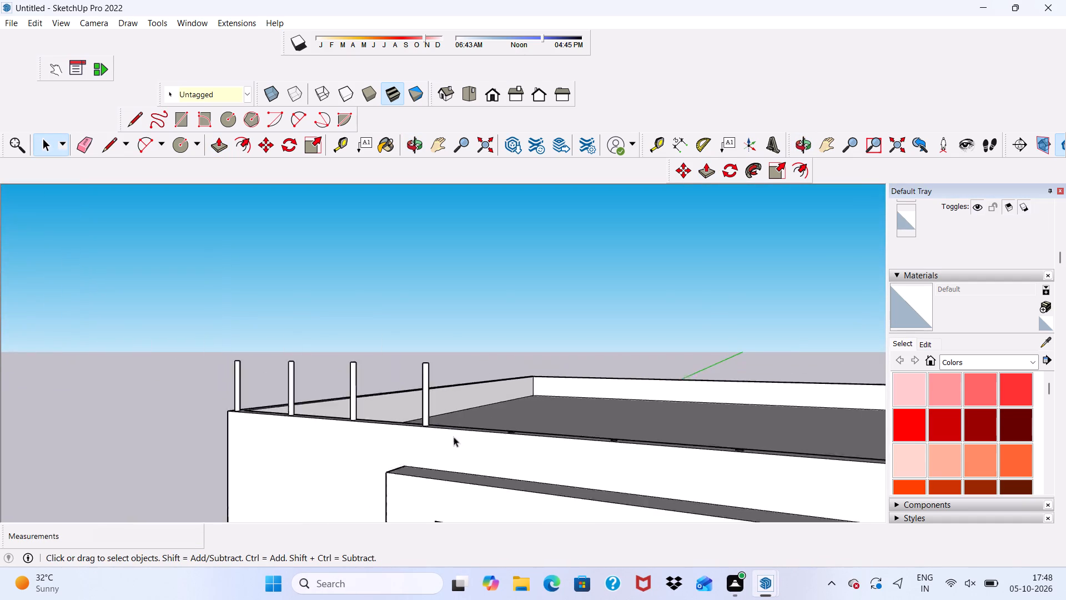
pyautogui.moveTo(452, 442); pyautogui.dragTo(485, 493, button='middle')
pyautogui.click(246, 308)
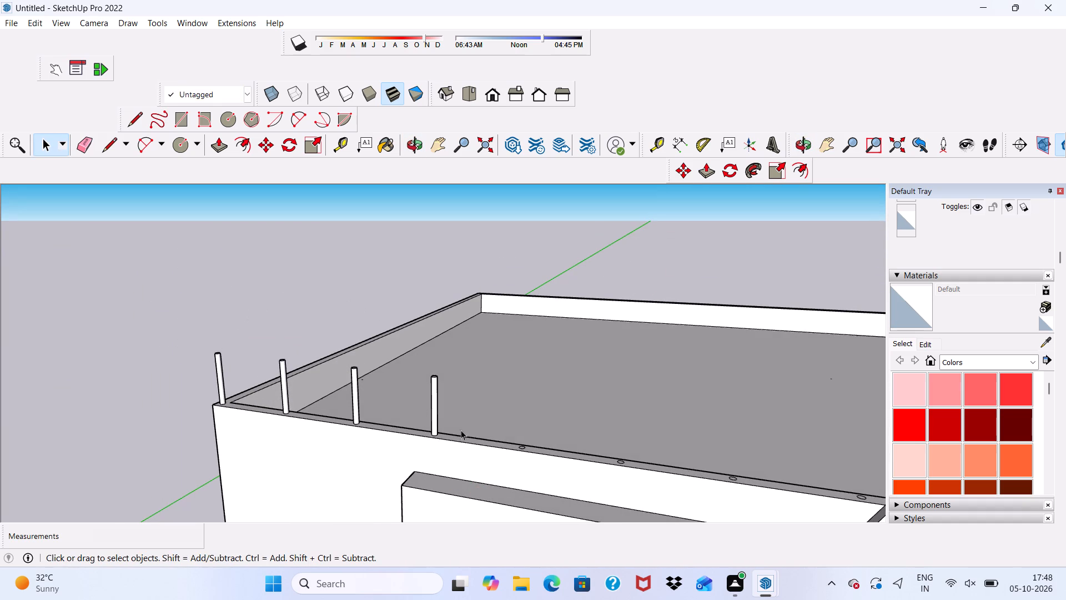
pyautogui.scroll(3, 468, 434)
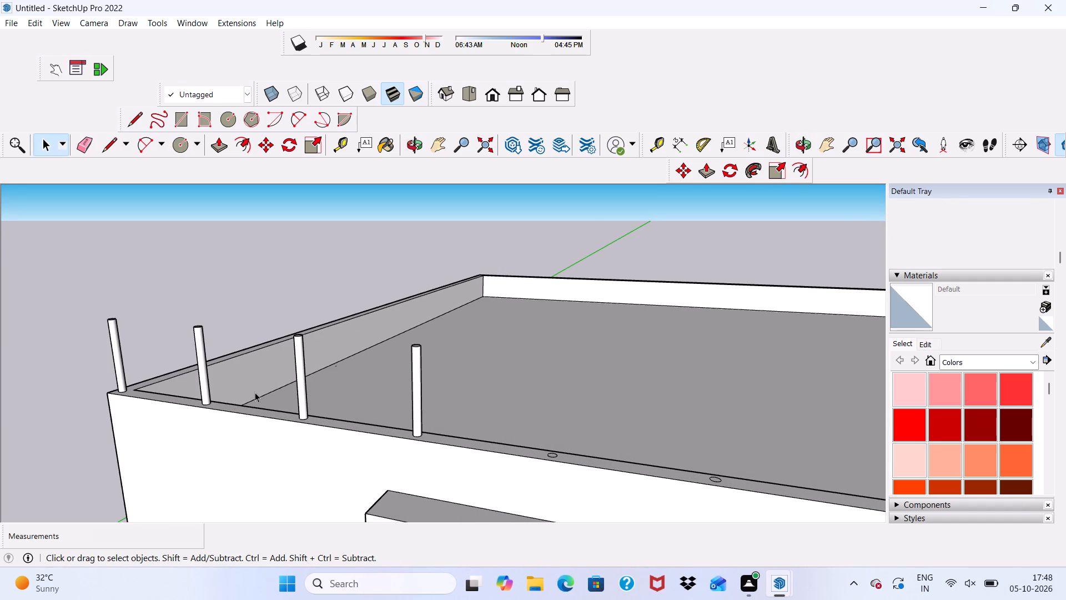
pyautogui.scroll(-1, 255, 392)
pyautogui.scroll(-3, 334, 406)
pyautogui.moveTo(279, 409); pyautogui.dragTo(310, 449, button='middle')
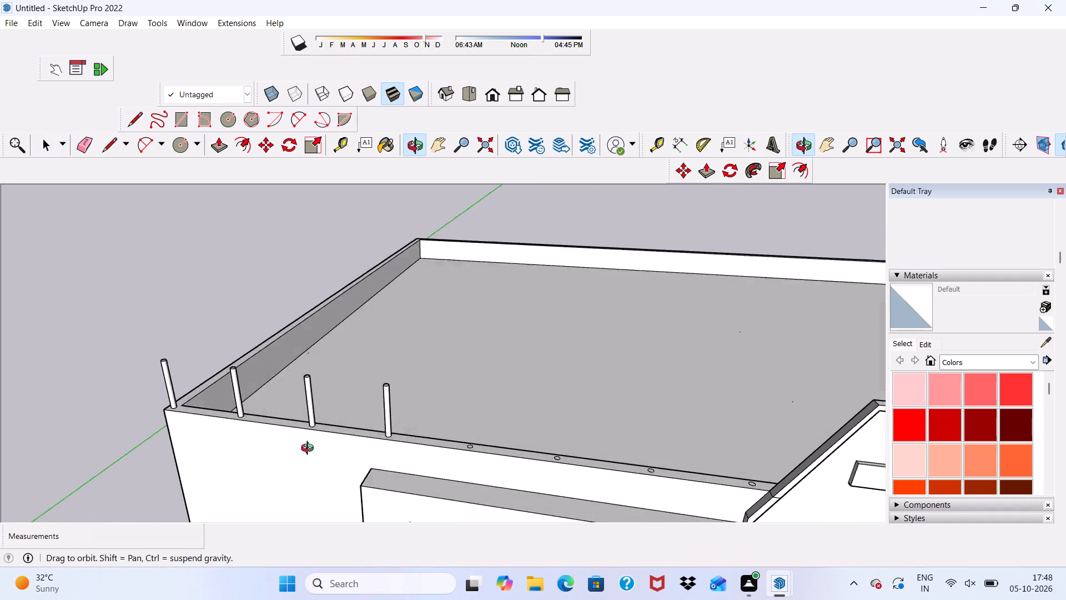
pyautogui.moveTo(310, 449); pyautogui.dragTo(234, 464, button='middle')
pyautogui.scroll(2, 425, 385)
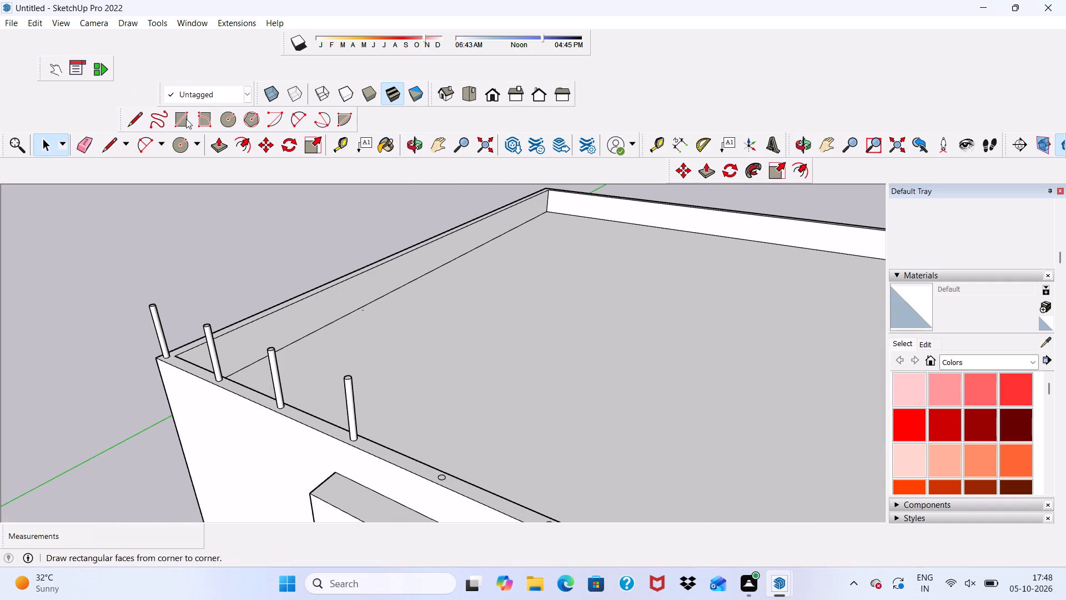
pyautogui.click(219, 144)
pyautogui.scroll(-4, 298, 278)
pyautogui.scroll(12, 403, 378)
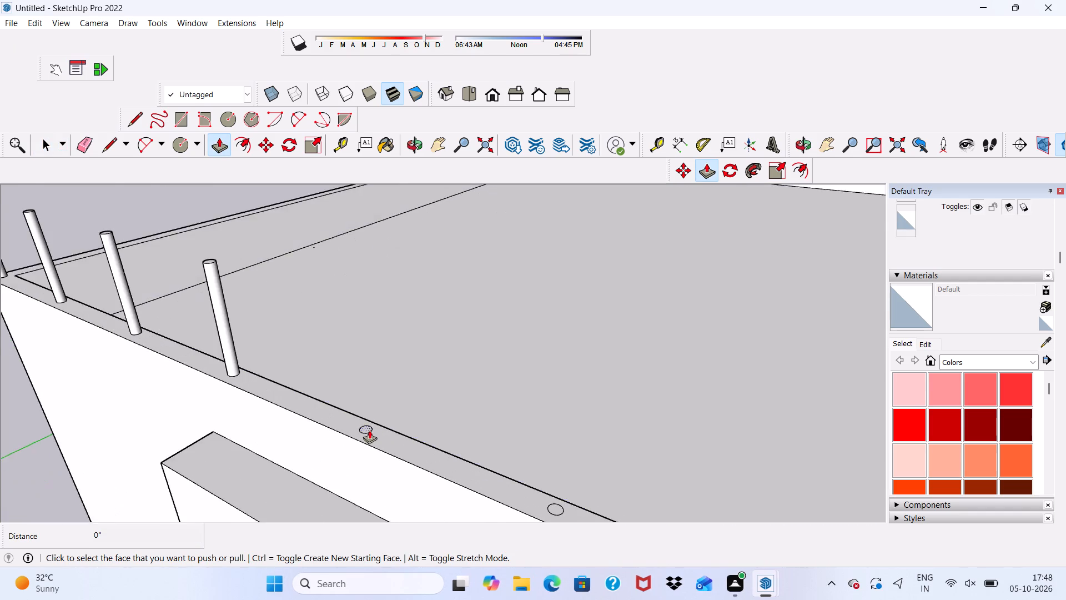
pyautogui.scroll(3, 369, 430)
pyautogui.click(366, 424)
pyautogui.scroll(-8, 359, 408)
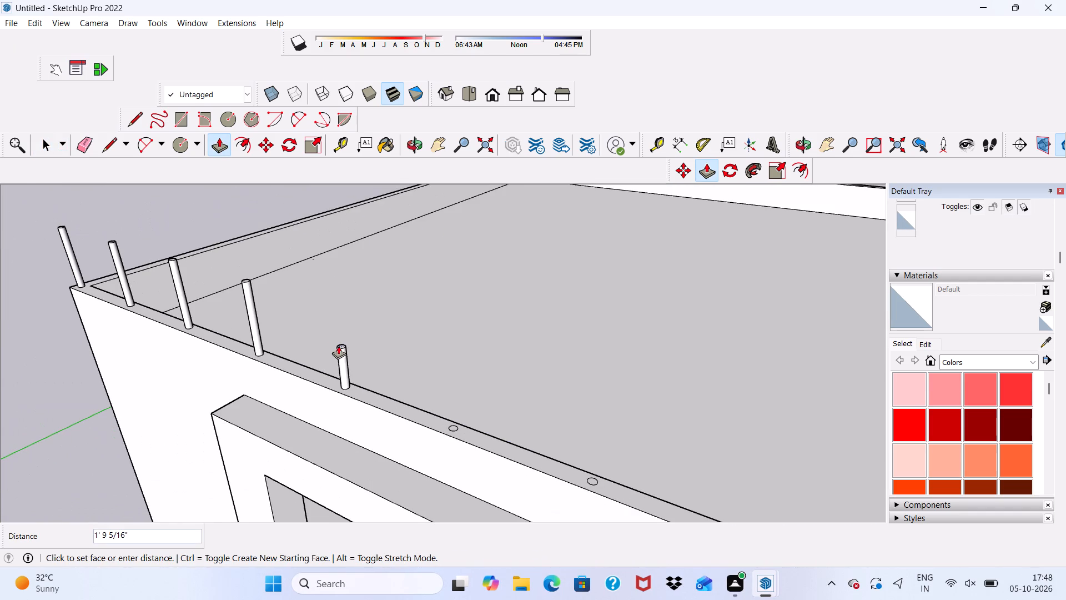
pyautogui.click(244, 280)
# Extrude the sixth circle on the front parapet, working from the roof side, to the fifth post's height of 3' 4 5/16".
pyautogui.scroll(-3, 244, 286)
pyautogui.scroll(2, 344, 324)
pyautogui.scroll(-1, 408, 343)
pyautogui.moveTo(431, 423); pyautogui.dragTo(265, 450, button='middle')
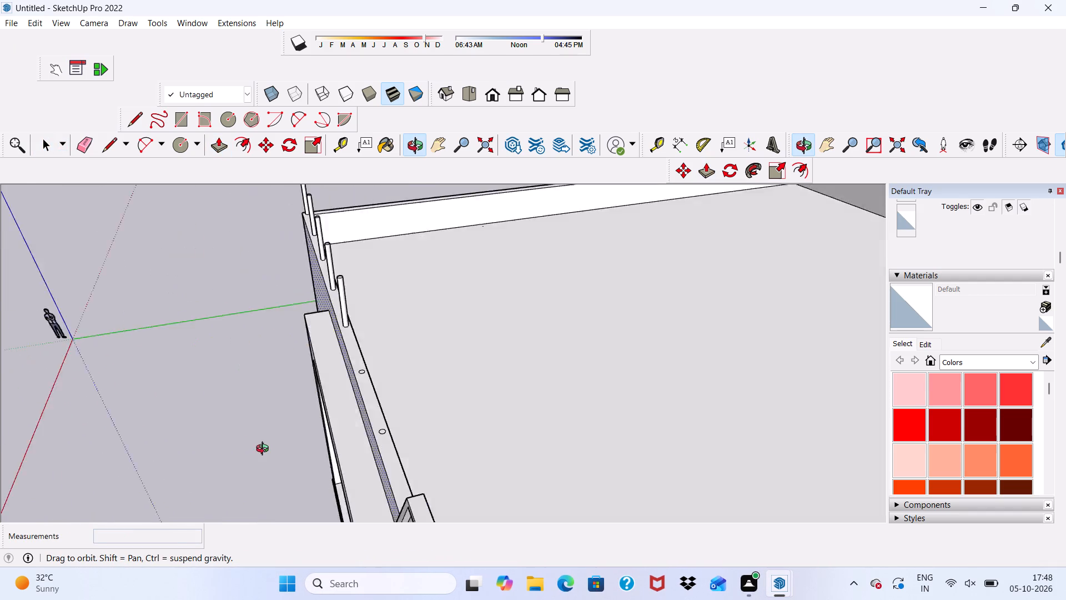
pyautogui.moveTo(265, 450); pyautogui.dragTo(139, 409, button='middle')
pyautogui.scroll(14, 393, 341)
pyautogui.scroll(-2, 283, 338)
pyautogui.scroll(1, 241, 369)
pyautogui.scroll(-3, 238, 374)
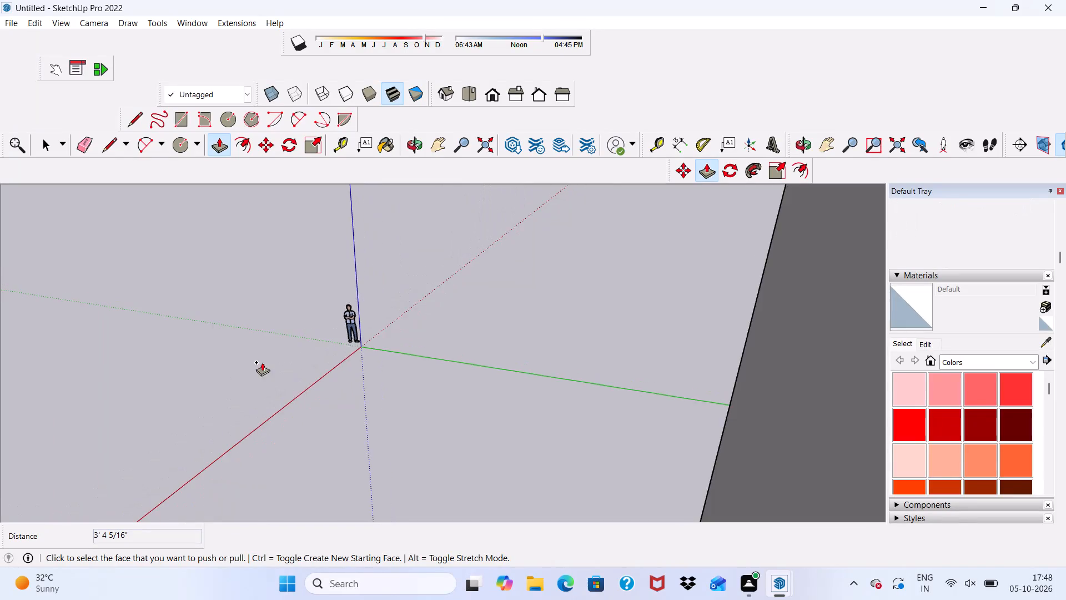
pyautogui.scroll(-17, 262, 362)
pyautogui.scroll(1, 281, 335)
pyautogui.scroll(-2, 283, 340)
pyautogui.scroll(-1, 276, 245)
pyautogui.scroll(1, 303, 251)
pyautogui.scroll(-2, 318, 256)
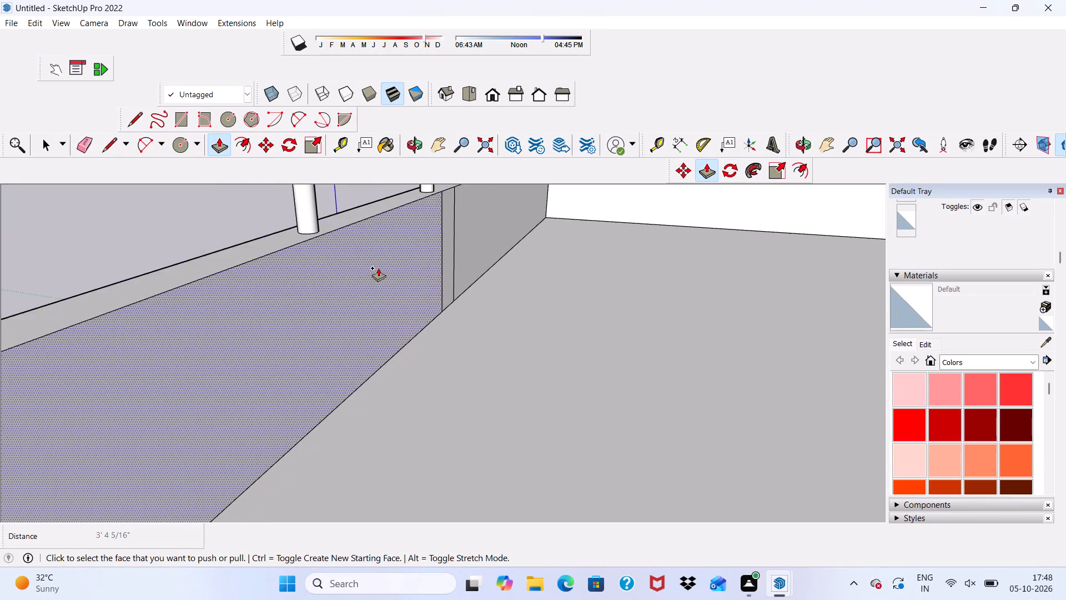
pyautogui.scroll(-5, 378, 268)
pyautogui.moveTo(424, 292); pyautogui.dragTo(378, 338, button='middle')
pyautogui.scroll(8, 118, 384)
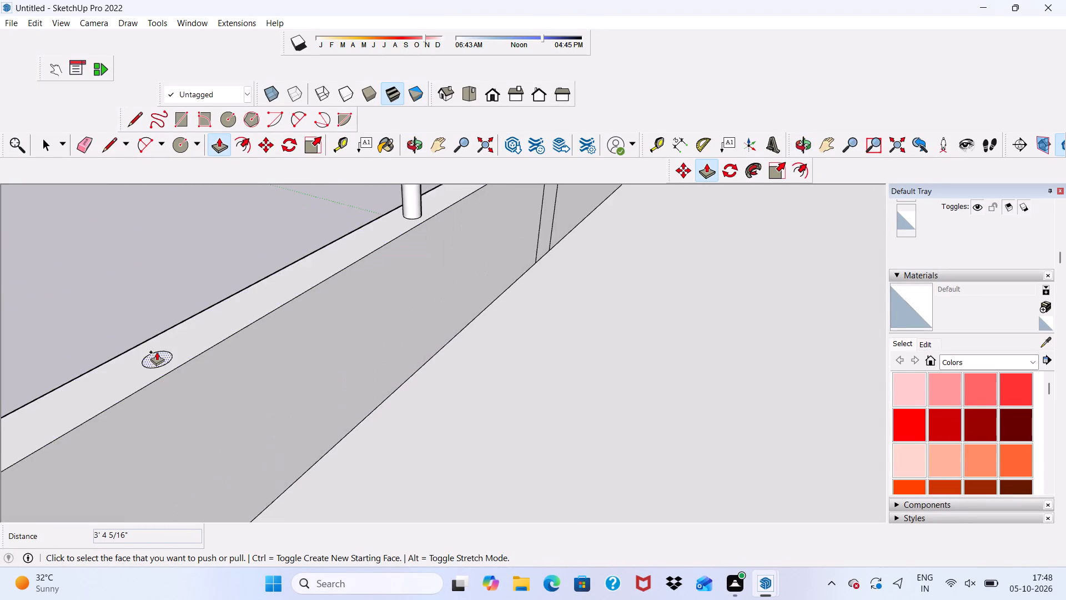
pyautogui.click(160, 356)
pyautogui.scroll(-13, 149, 326)
pyautogui.scroll(1, 287, 291)
pyautogui.scroll(-2, 296, 292)
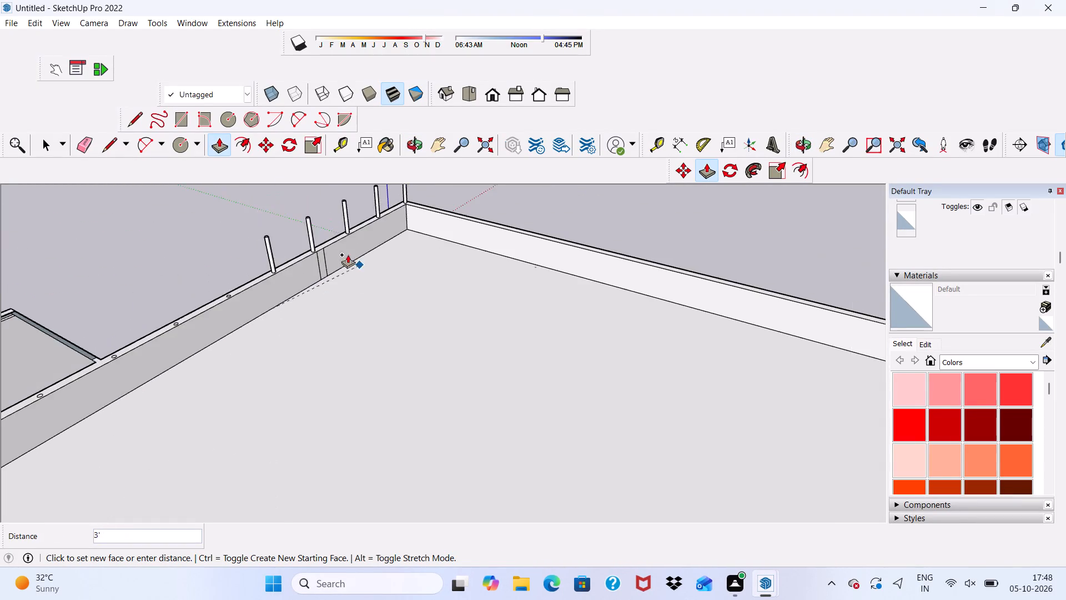
pyautogui.scroll(-3, 348, 254)
pyautogui.scroll(4, 290, 229)
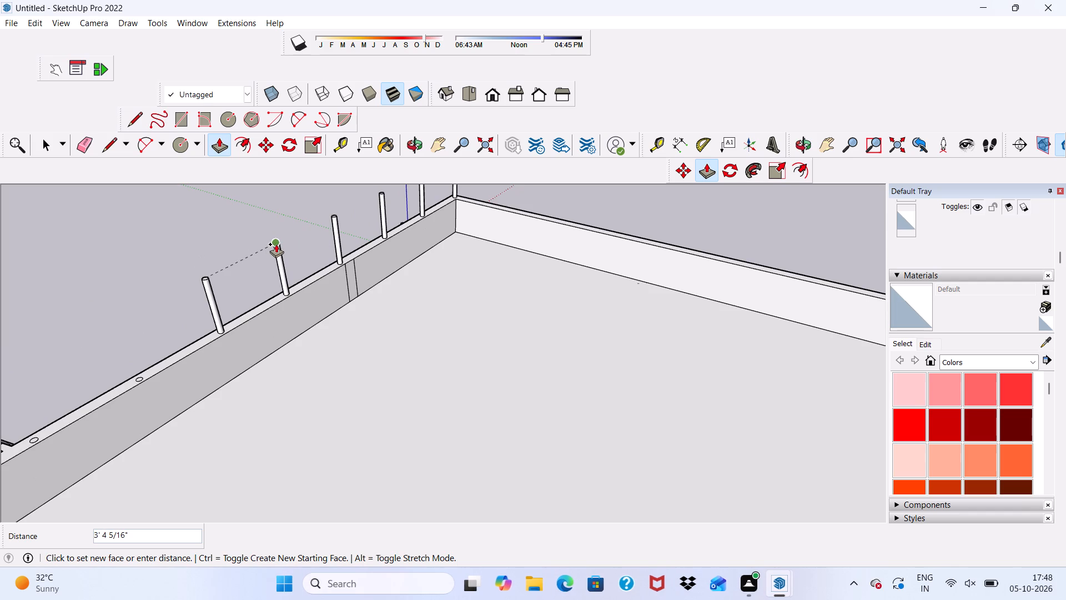
pyautogui.click(276, 244)
# Extrude the seventh circle on the front parapet upward to the sixth post's height, 3' 4 5/16".
pyautogui.scroll(-2, 286, 247)
pyautogui.moveTo(303, 263); pyautogui.dragTo(303, 241, button='middle')
pyautogui.scroll(4, 205, 329)
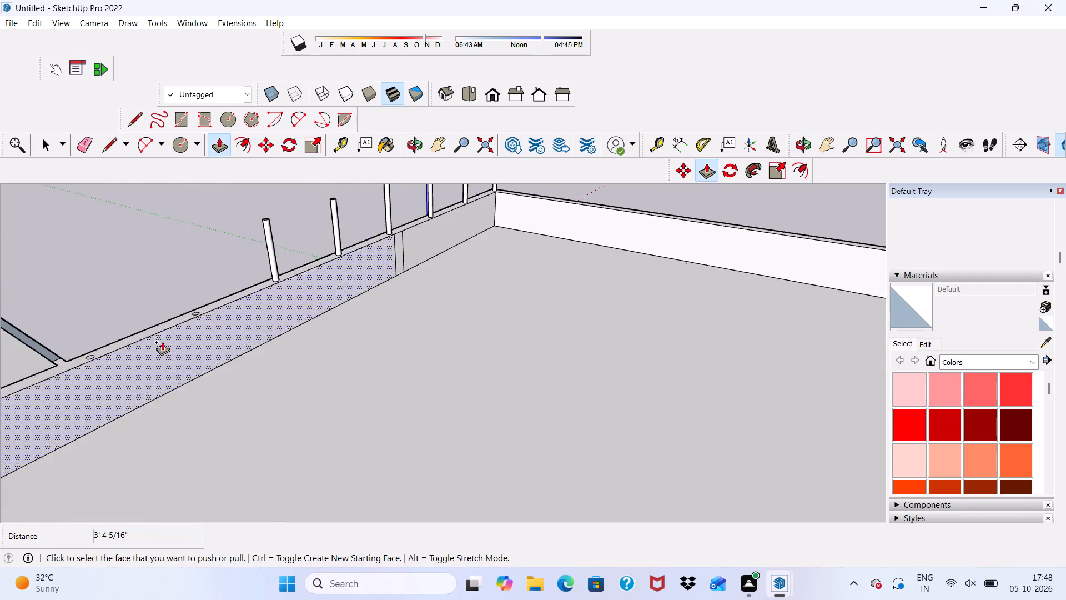
pyautogui.scroll(6, 162, 342)
pyautogui.scroll(1, 349, 422)
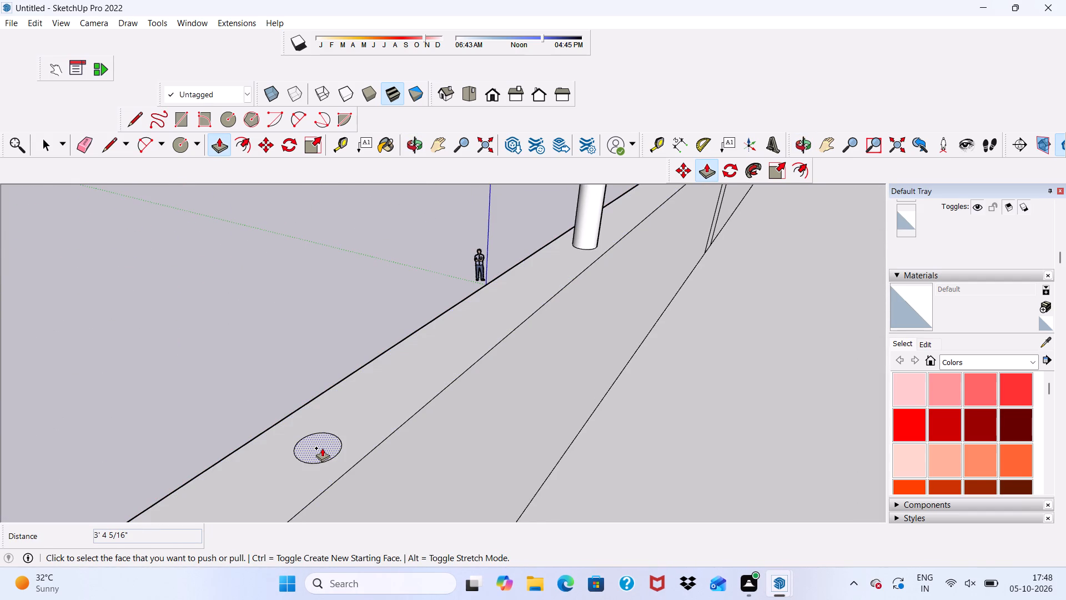
pyautogui.click(322, 448)
pyautogui.scroll(-10, 262, 383)
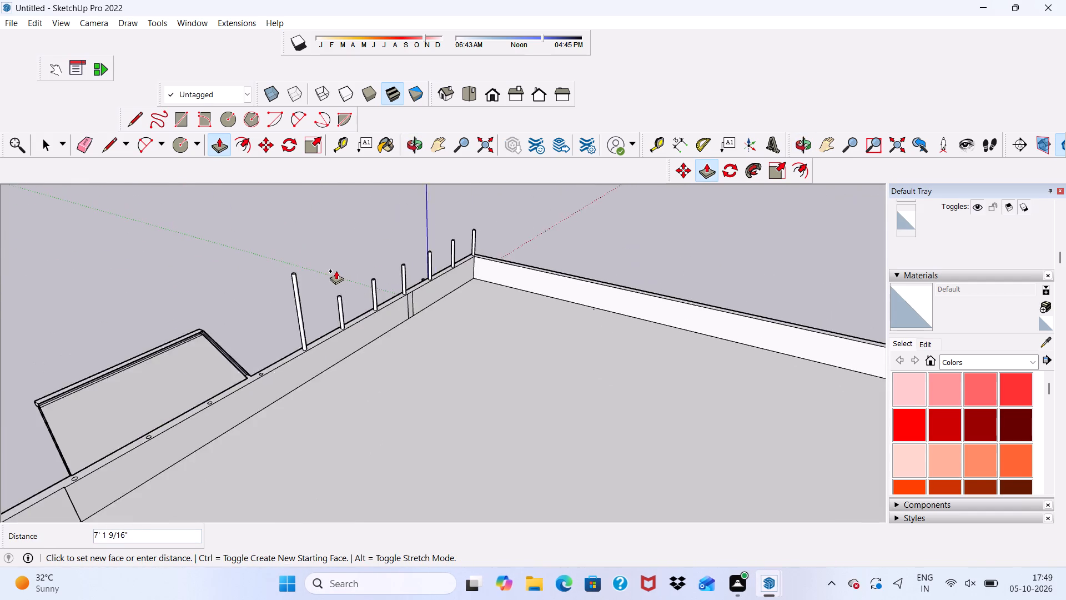
pyautogui.scroll(3, 336, 271)
pyautogui.click(340, 322)
# Extrude the eighth circle, beside the near edge of the slanted roof panel, to the neighbouring post's height of 3' 4 5/16".
pyautogui.scroll(-8, 319, 290)
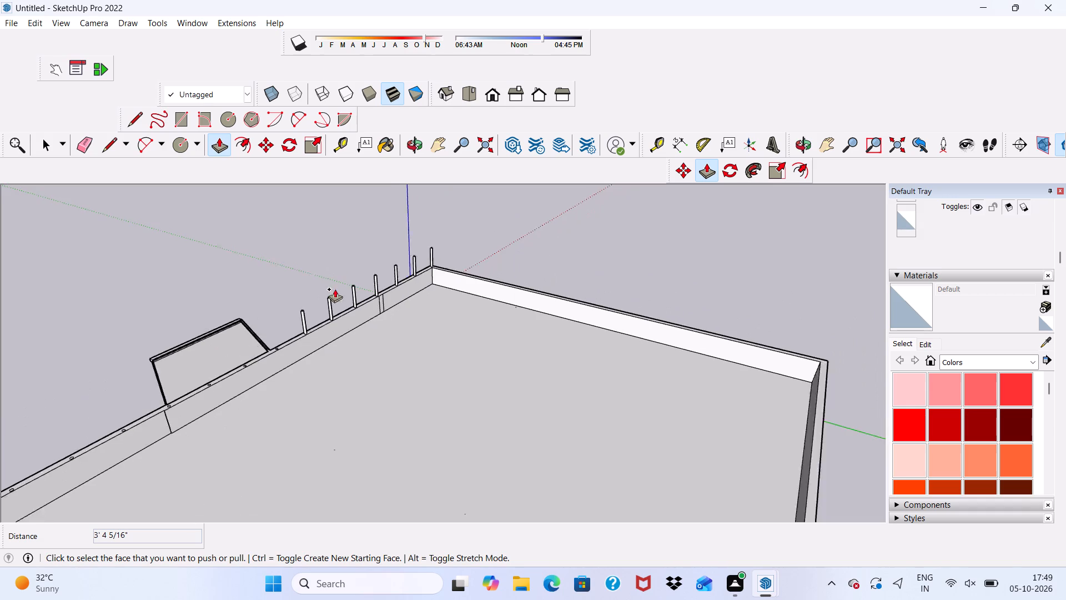
pyautogui.scroll(-2, 335, 289)
pyautogui.scroll(19, 237, 348)
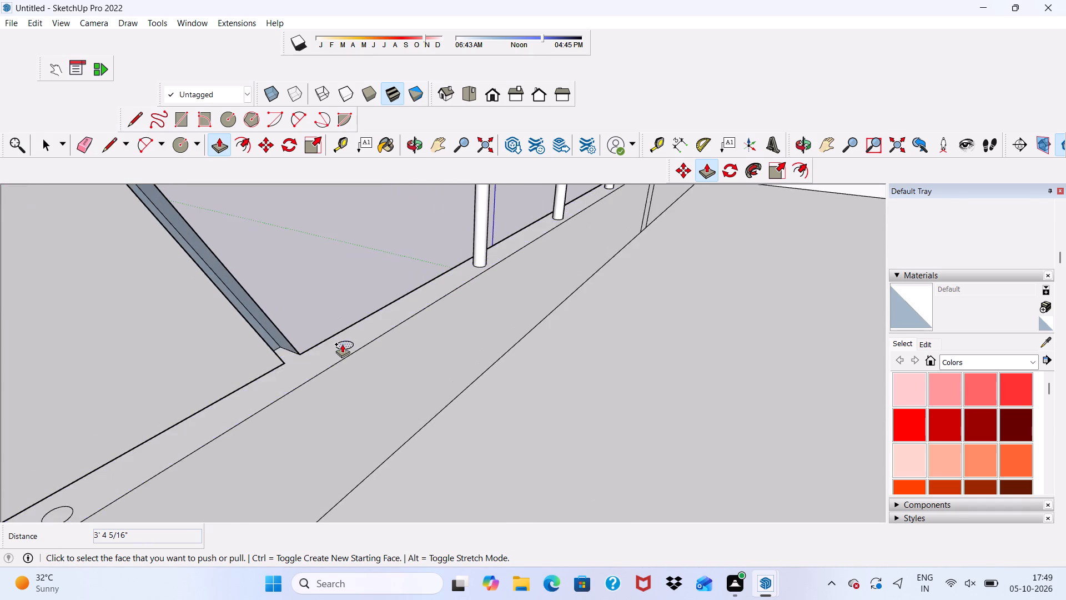
pyautogui.scroll(4, 342, 344)
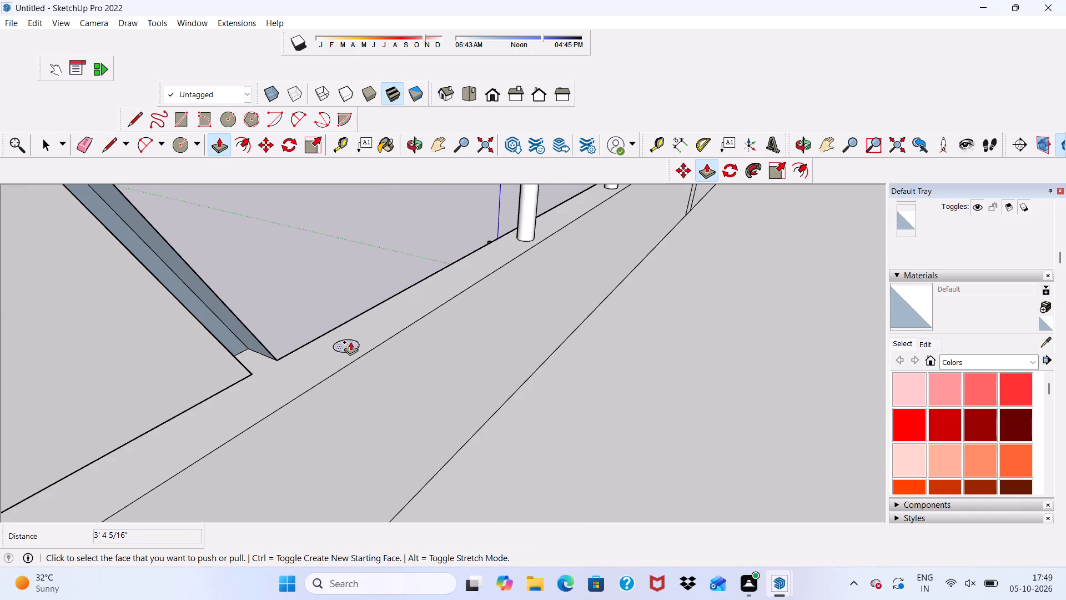
pyautogui.click(350, 342)
pyautogui.scroll(-8, 351, 325)
pyautogui.scroll(1, 361, 254)
pyautogui.scroll(-7, 364, 256)
pyautogui.scroll(2, 393, 208)
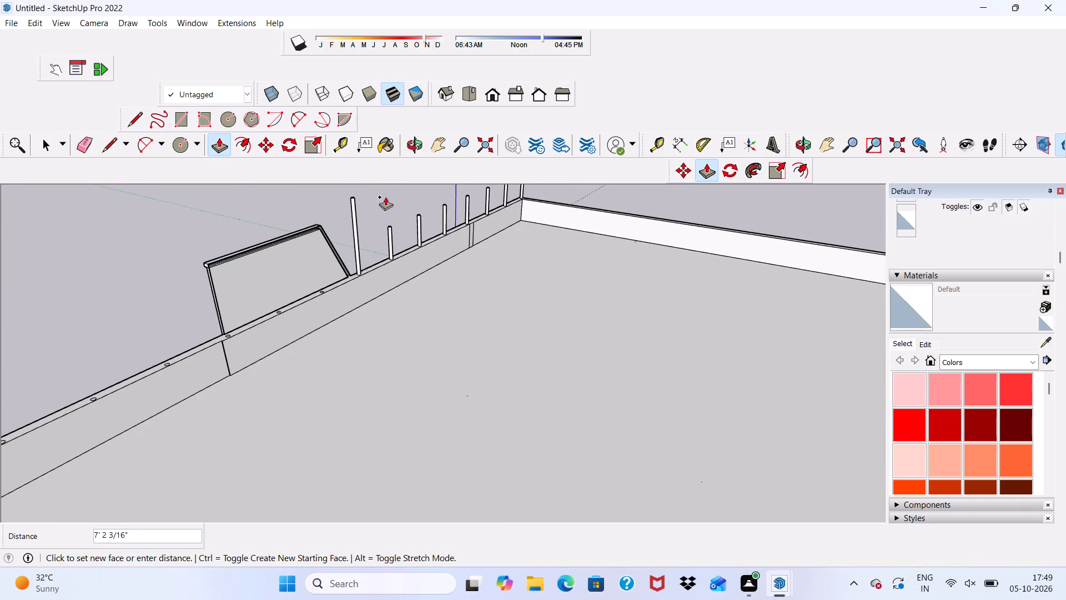
pyautogui.scroll(6, 425, 244)
pyautogui.click(365, 226)
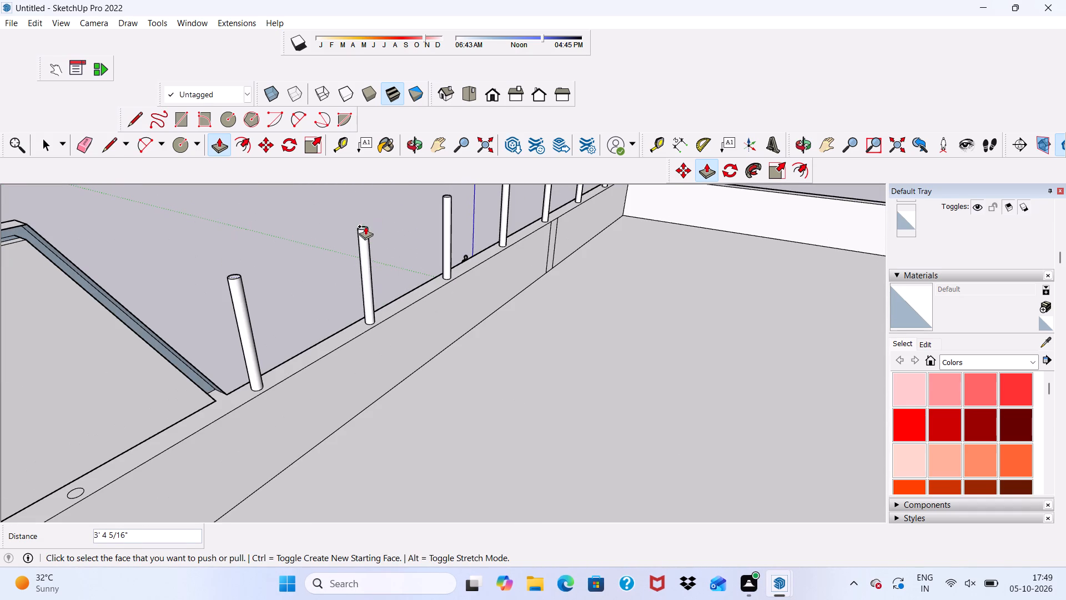
# Examine the post row from the facade side and the remaining parapet circles beyond the slanted roof panel.
pyautogui.scroll(-11, 365, 226)
pyautogui.moveTo(471, 278); pyautogui.dragTo(698, 206, button='middle')
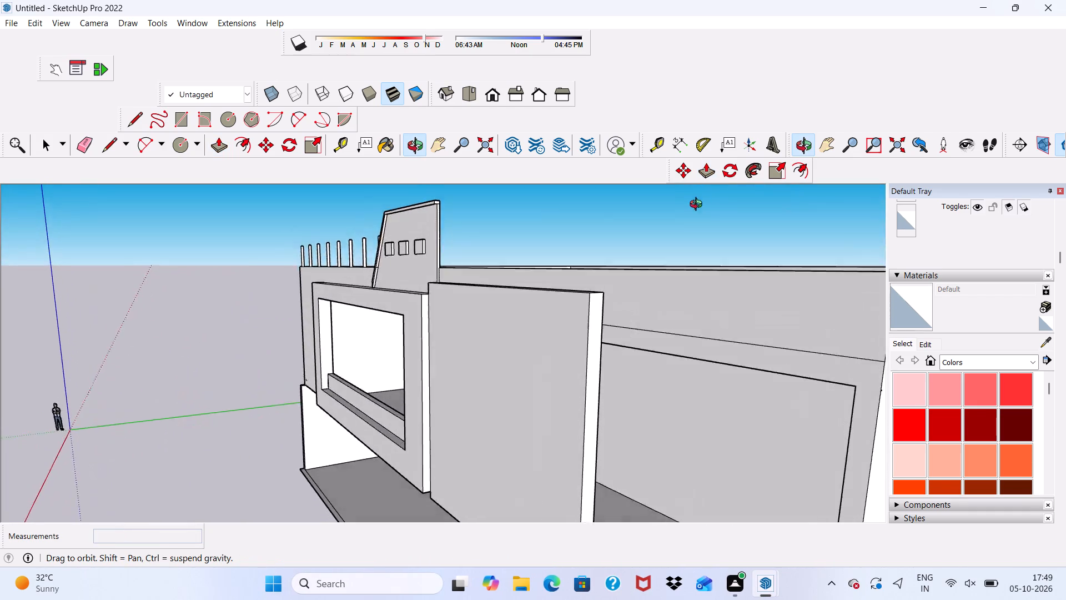
pyautogui.moveTo(698, 206); pyautogui.dragTo(651, 207, button='middle')
pyautogui.scroll(5, 456, 377)
pyautogui.moveTo(430, 340); pyautogui.dragTo(572, 254, button='middle')
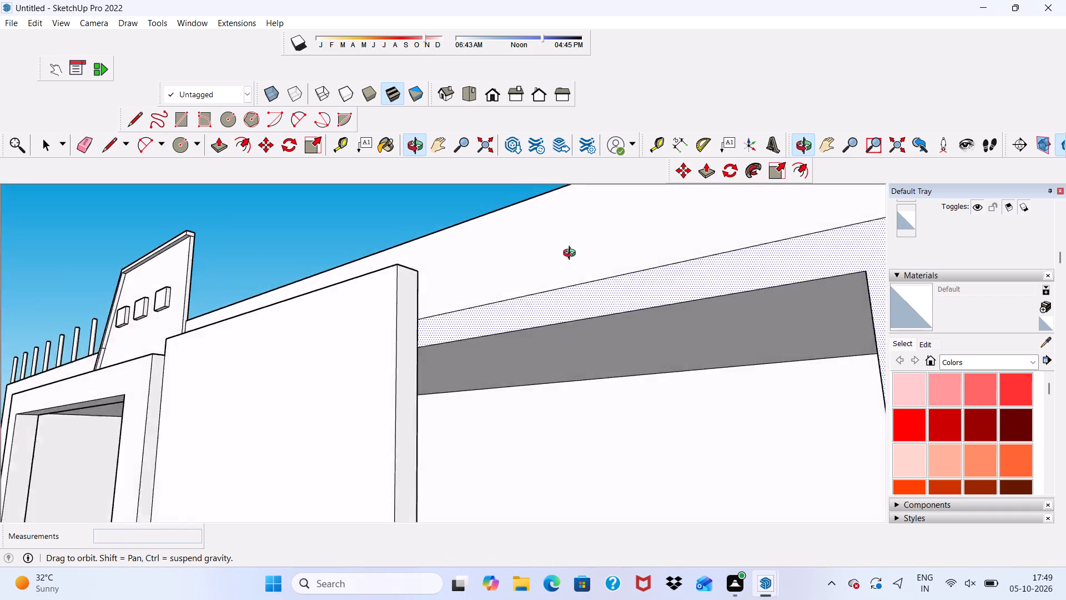
pyautogui.moveTo(572, 254); pyautogui.dragTo(448, 368, button='middle')
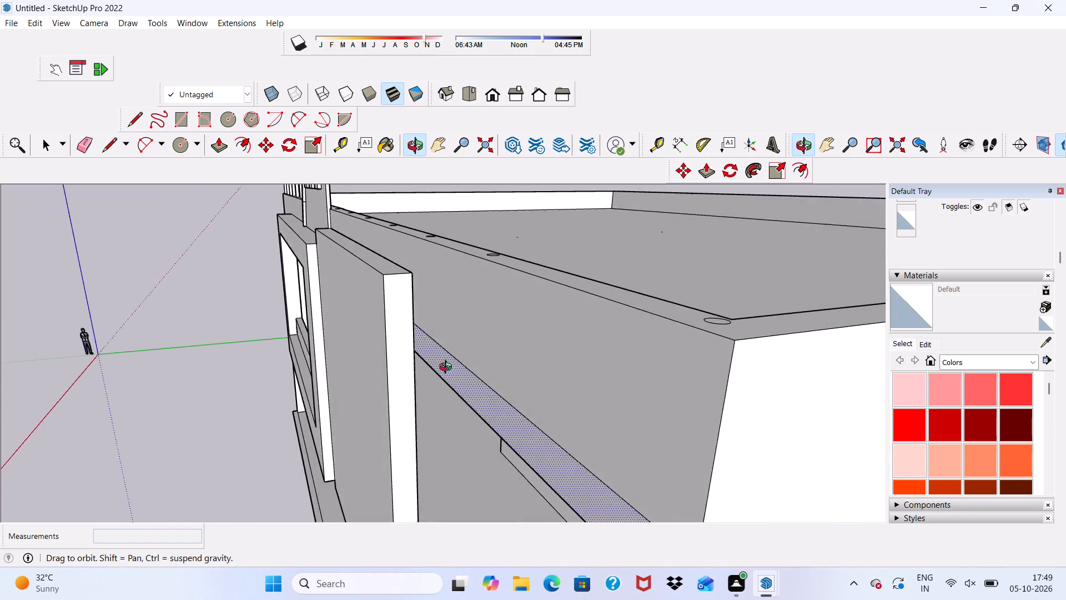
pyautogui.moveTo(448, 368); pyautogui.dragTo(421, 411, button='middle')
pyautogui.scroll(4, 466, 255)
pyautogui.scroll(-8, 461, 258)
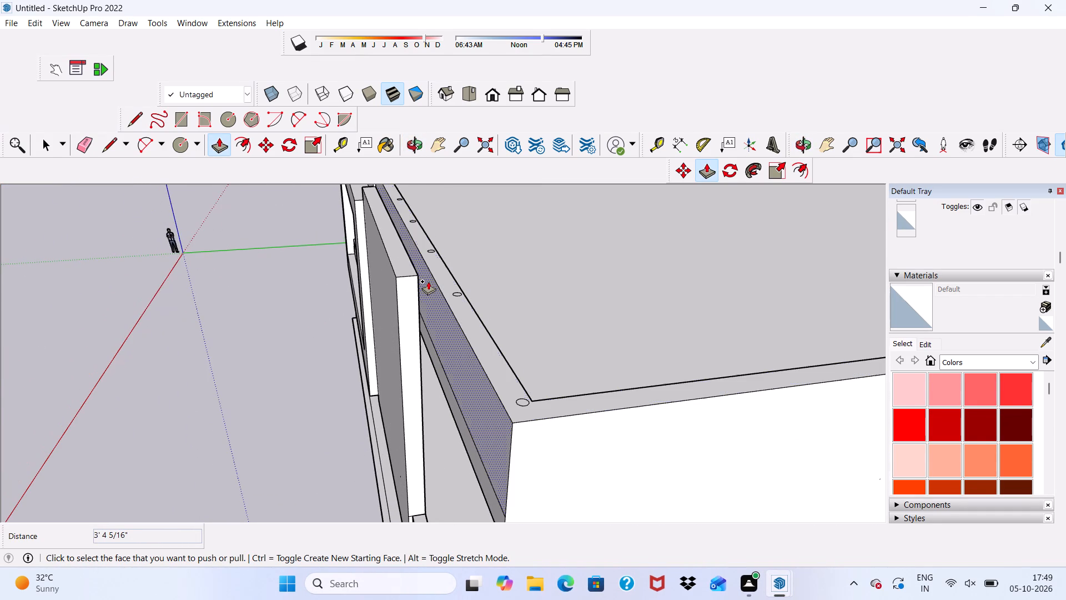
# Extrude the ninth circle on the front parapet, the first behind the slanted roof panel, to the neighbouring post's height of 3' 4 5/16".
pyautogui.scroll(-1, 413, 303)
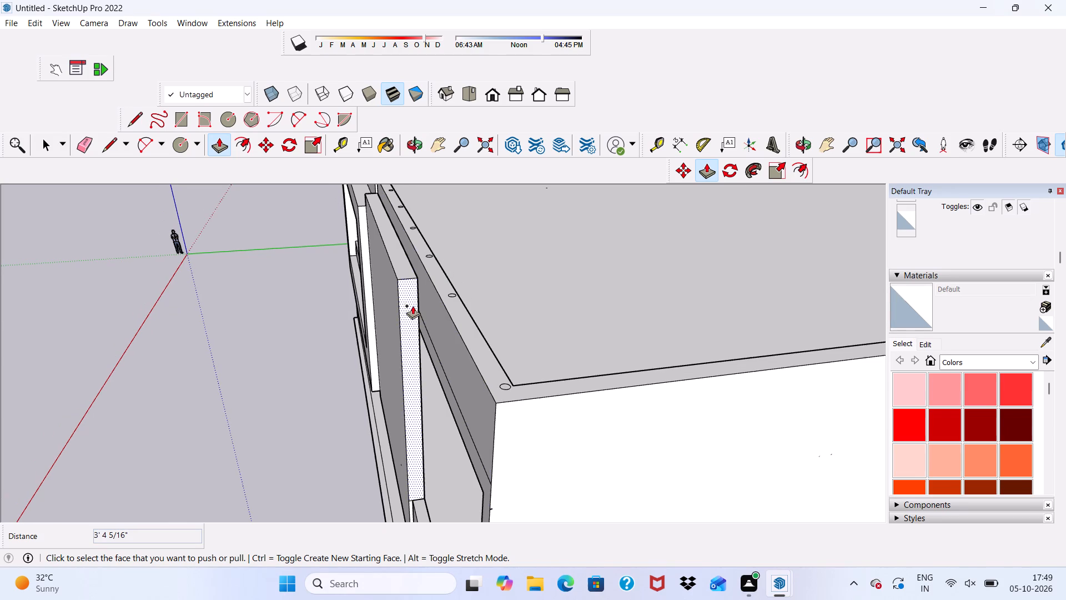
pyautogui.scroll(-1, 346, 384)
pyautogui.moveTo(345, 384); pyautogui.dragTo(484, 337, button='middle')
pyautogui.scroll(5, 270, 222)
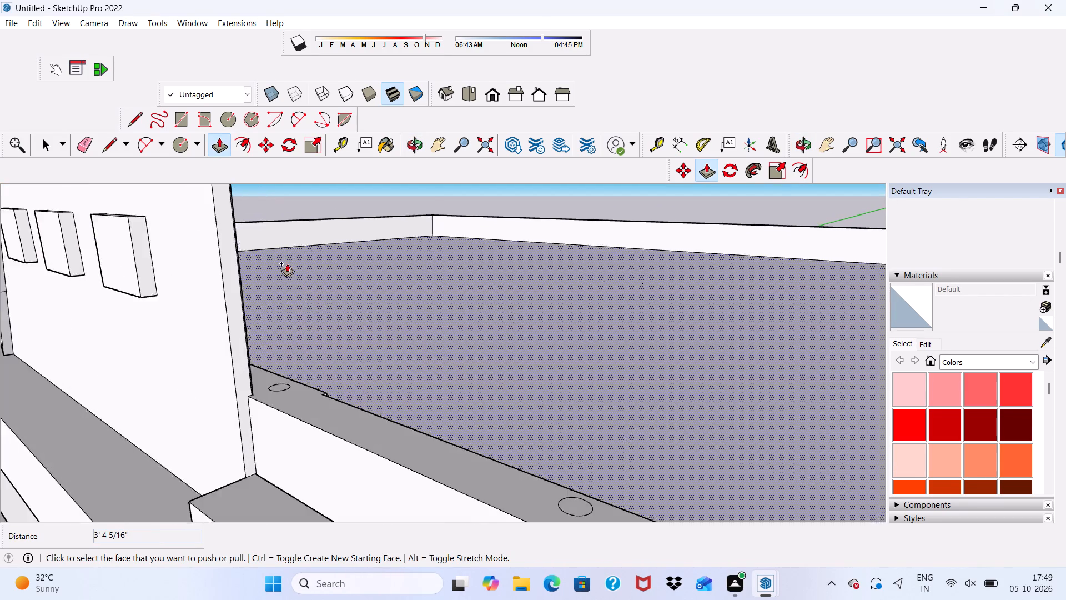
pyautogui.scroll(-1, 287, 263)
pyautogui.moveTo(299, 301); pyautogui.dragTo(199, 339, button='middle')
pyautogui.scroll(4, 159, 283)
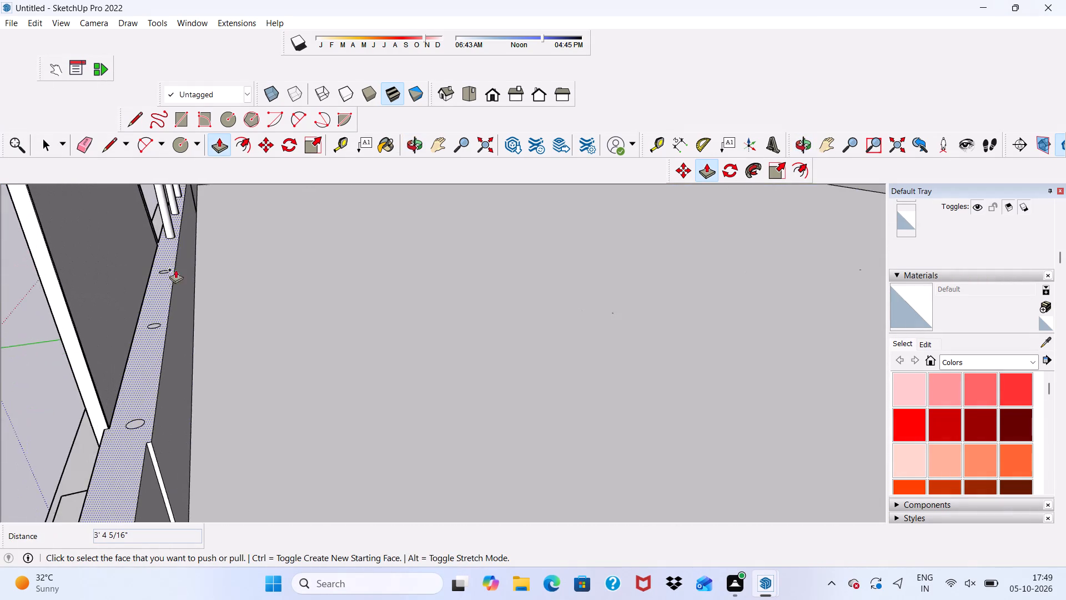
pyautogui.scroll(10, 175, 269)
pyautogui.scroll(-1, 164, 266)
pyautogui.moveTo(166, 268); pyautogui.dragTo(0, 360, button='middle')
pyautogui.scroll(-3, 98, 326)
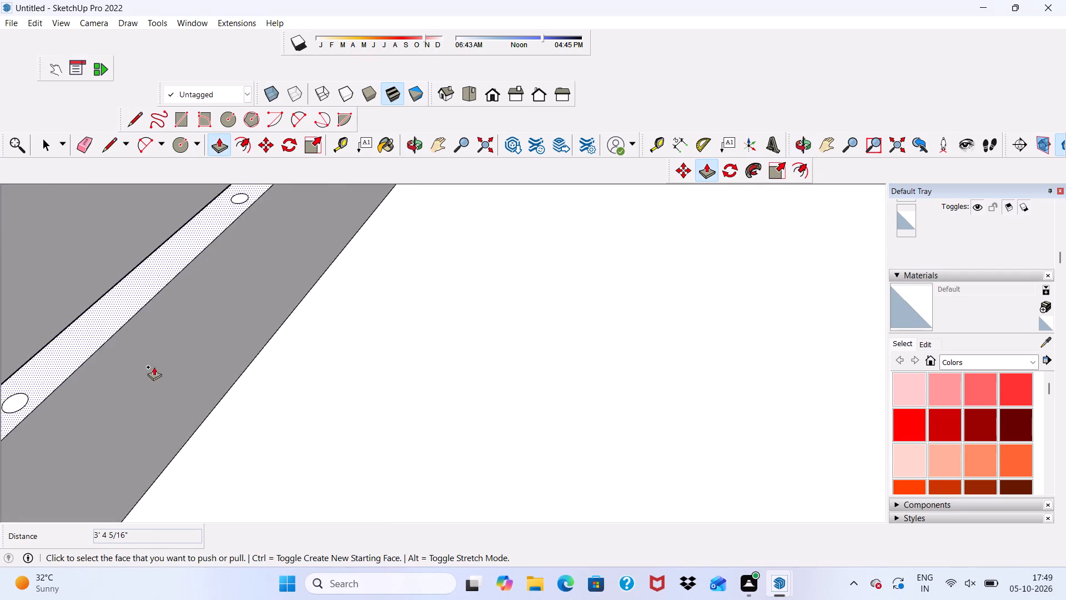
pyautogui.scroll(-5, 154, 367)
pyautogui.scroll(1, 172, 358)
pyautogui.scroll(-6, 173, 360)
pyautogui.scroll(1, 209, 370)
pyautogui.scroll(-1, 224, 387)
pyautogui.scroll(13, 184, 262)
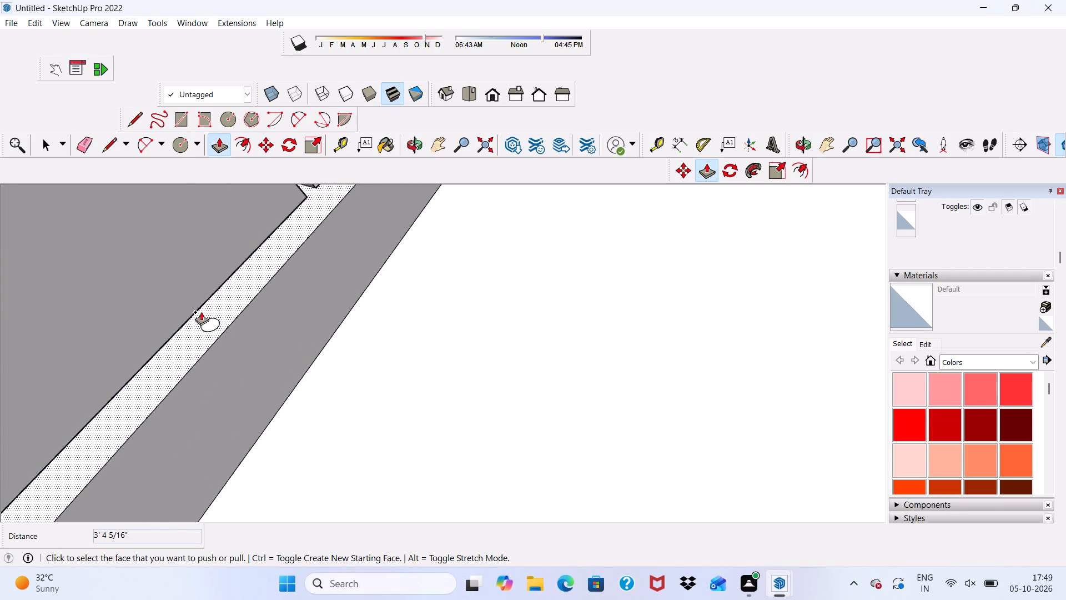
pyautogui.scroll(2, 201, 312)
pyautogui.click(214, 327)
pyautogui.scroll(-10, 203, 298)
pyautogui.scroll(1, 211, 272)
pyautogui.scroll(-3, 214, 271)
pyautogui.scroll(1, 227, 258)
pyautogui.scroll(-11, 227, 258)
pyautogui.scroll(1, 252, 264)
pyautogui.scroll(-1, 255, 262)
pyautogui.scroll(6, 273, 211)
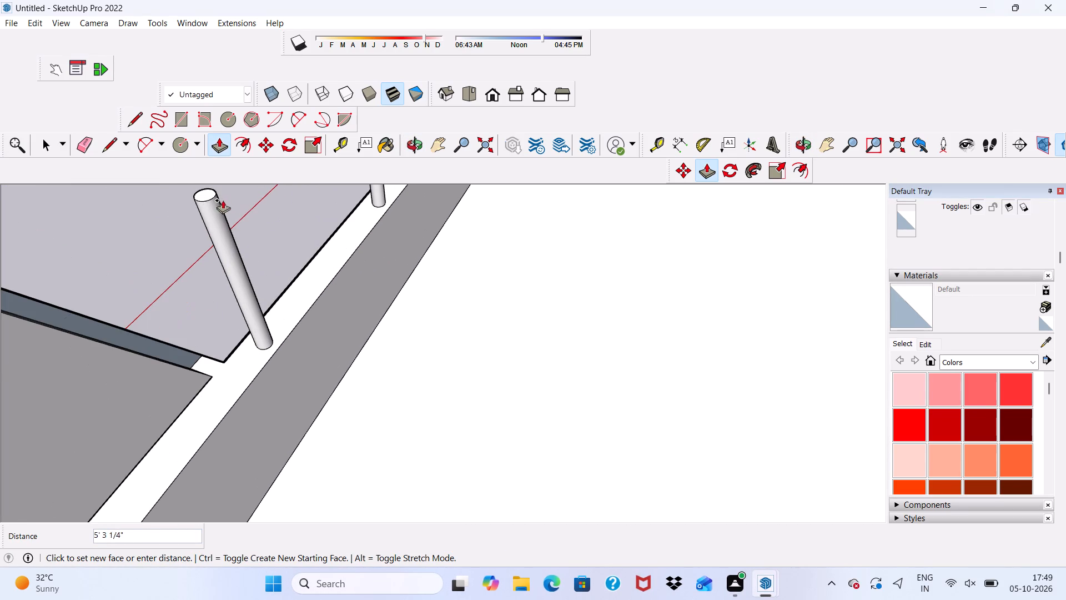
pyautogui.click(212, 199)
# Extrude the tenth circle, behind the middle of the slanted roof panel, to the ninth post's height of 3' 4 5/16".
pyautogui.scroll(-14, 212, 199)
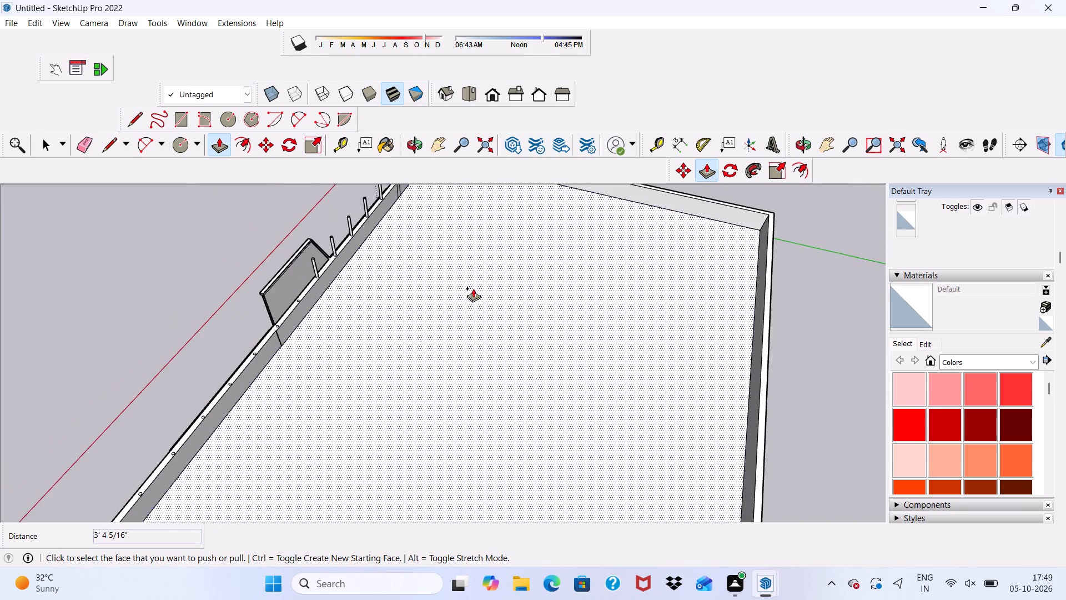
pyautogui.scroll(-5, 473, 288)
pyautogui.moveTo(479, 331); pyautogui.dragTo(262, 306, button='middle')
pyautogui.scroll(2, 397, 227)
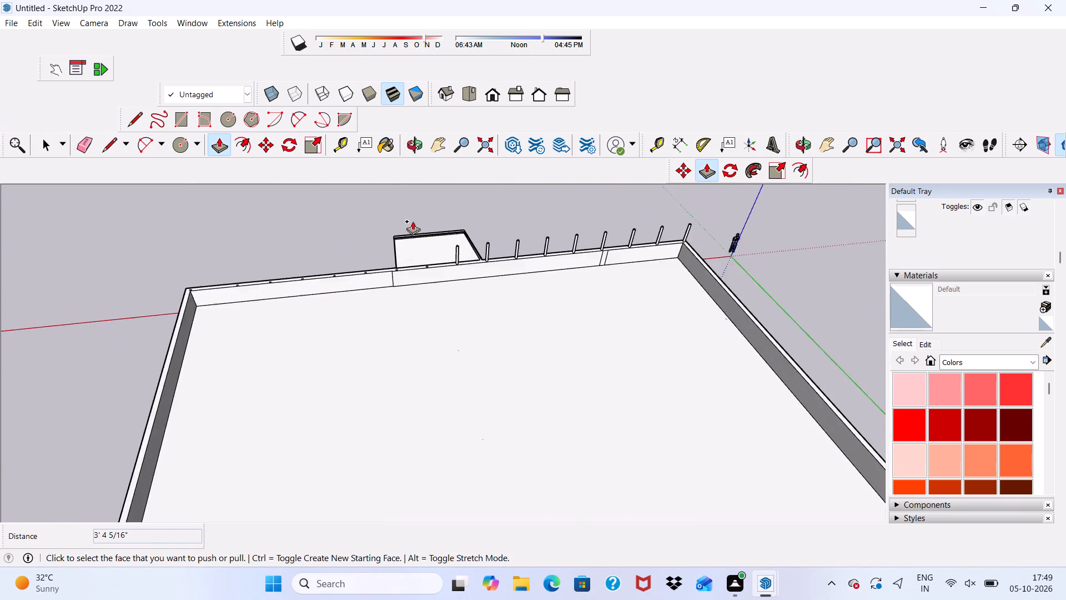
pyautogui.scroll(20, 413, 221)
pyautogui.scroll(2, 413, 221)
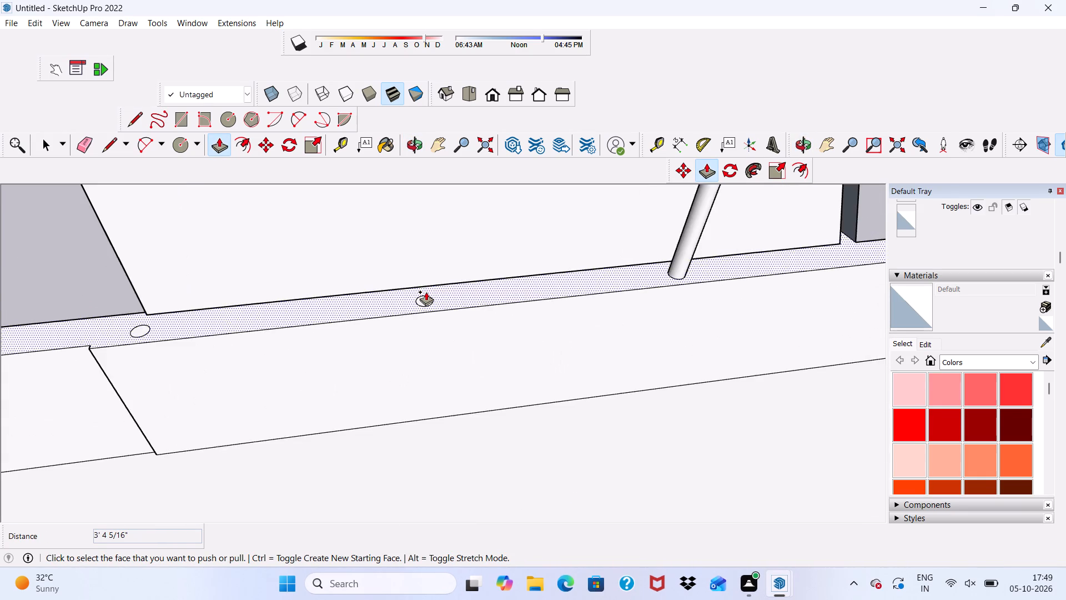
pyautogui.scroll(4, 426, 292)
pyautogui.click(424, 298)
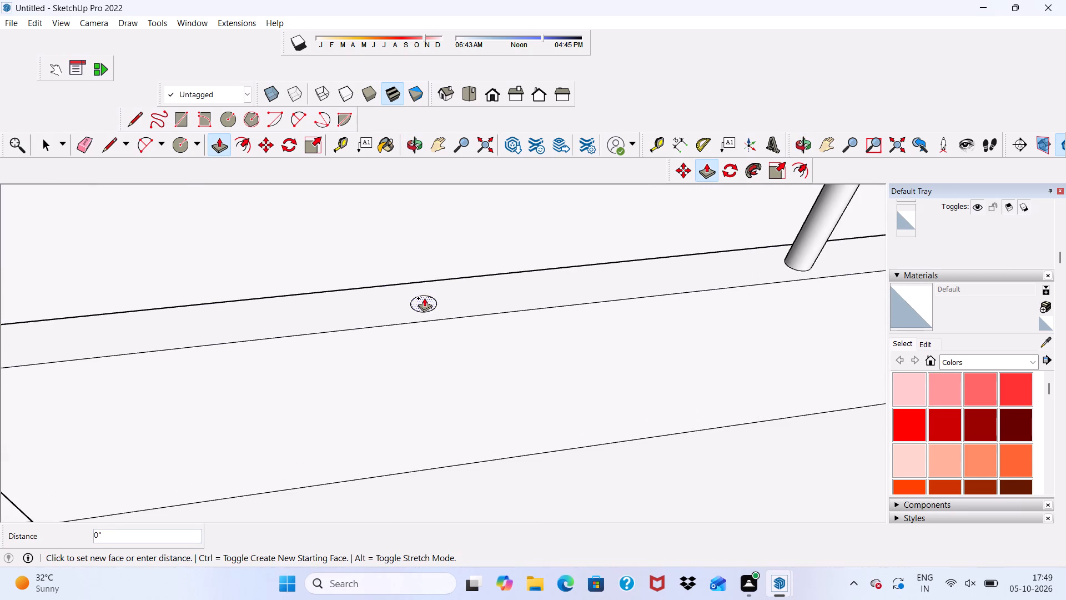
pyautogui.scroll(-20, 425, 273)
pyautogui.scroll(2, 555, 218)
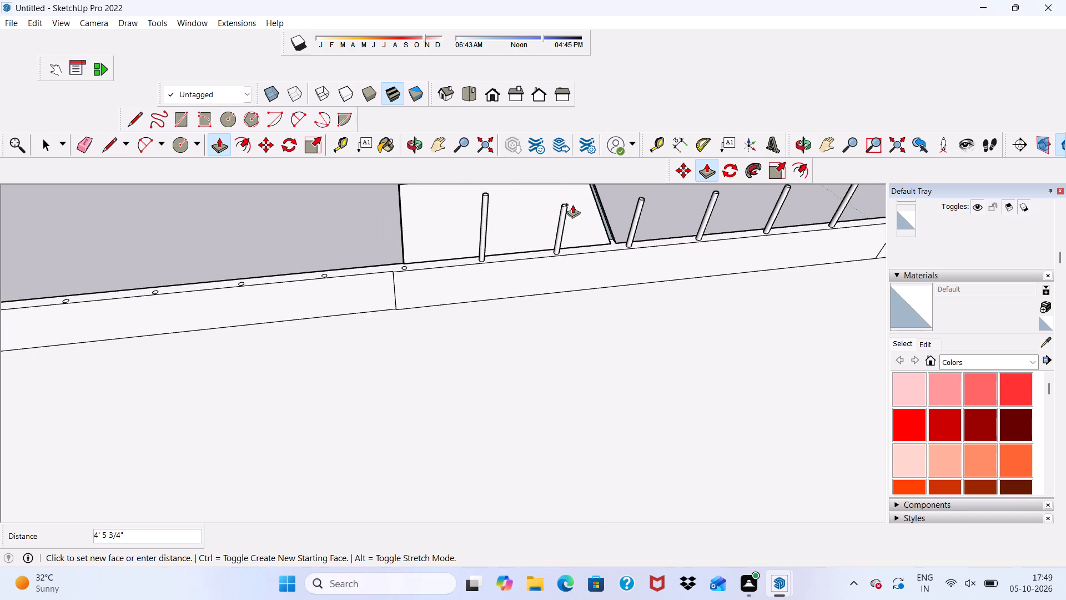
pyautogui.click(566, 209)
# Extrude the eleventh circle, at the far edge of the slanted roof panel, to the height of the existing posts.
pyautogui.scroll(-4, 435, 252)
pyautogui.scroll(9, 407, 258)
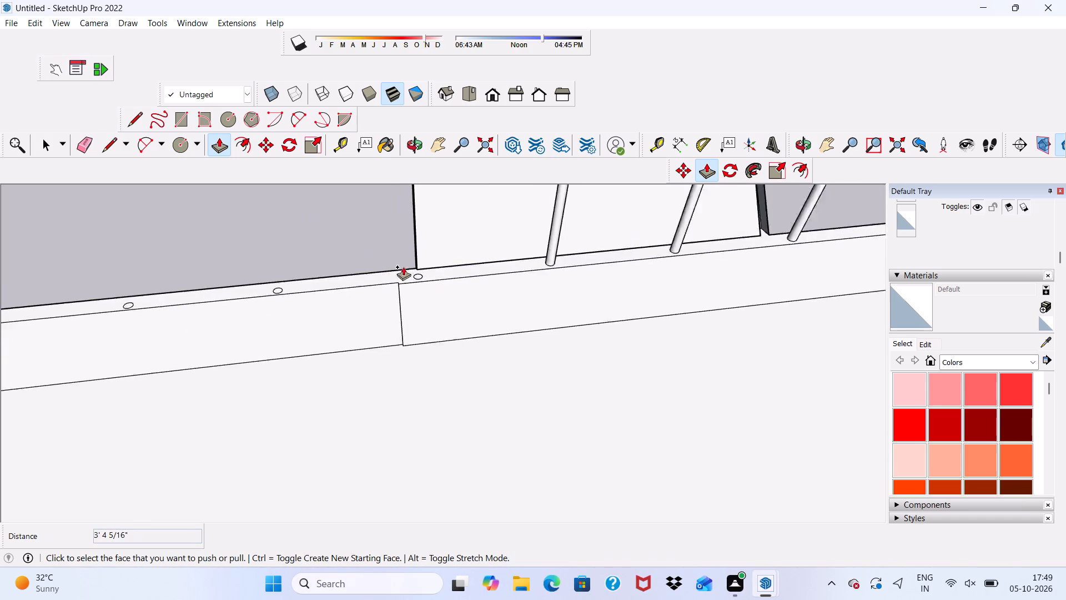
pyautogui.scroll(6, 403, 267)
pyautogui.scroll(-8, 470, 334)
pyautogui.scroll(10, 414, 312)
pyautogui.click(407, 316)
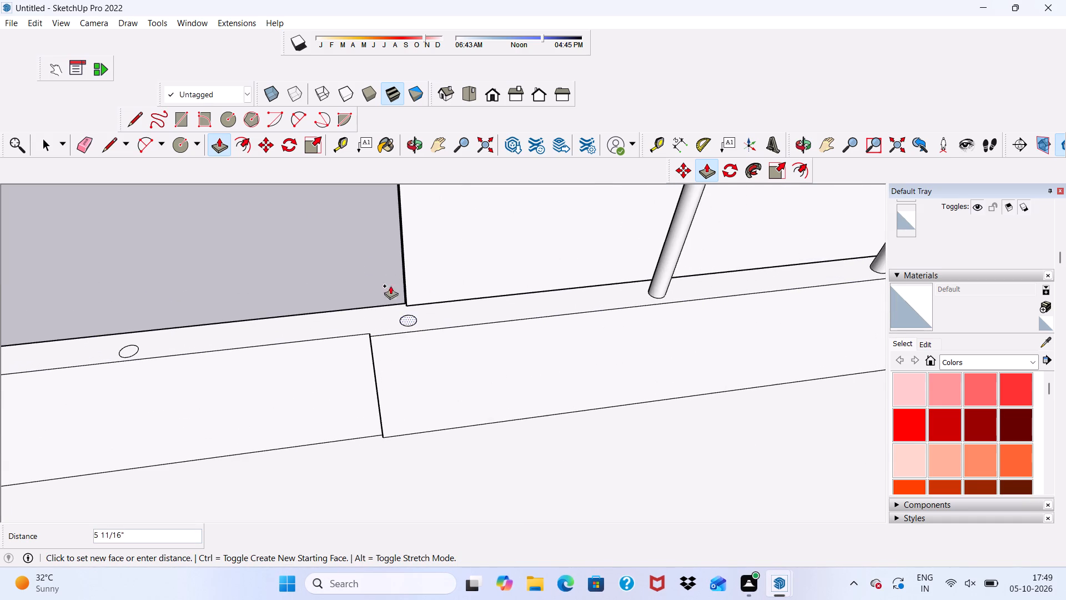
pyautogui.scroll(-2, 390, 286)
pyautogui.scroll(1, 393, 286)
pyautogui.scroll(-5, 393, 287)
pyautogui.scroll(1, 436, 282)
pyautogui.scroll(2, 483, 238)
pyautogui.click(504, 226)
# Extrude the twelfth circle, the first one beyond the slanted roof panel, to the eleventh post's height of 3' 4 5/16".
pyautogui.scroll(-6, 438, 268)
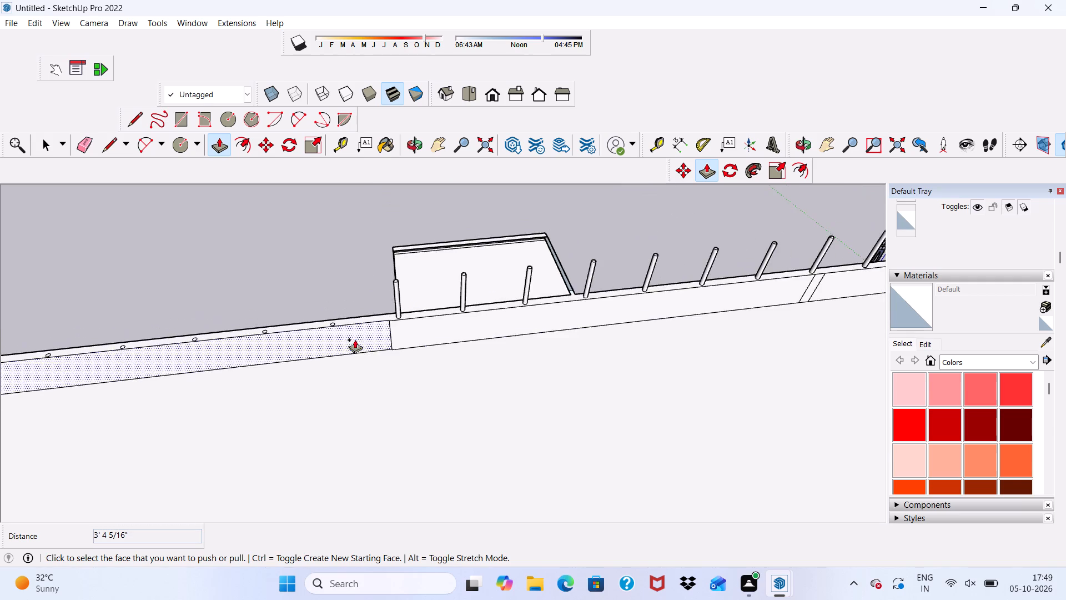
pyautogui.scroll(8, 330, 318)
pyautogui.click(355, 407)
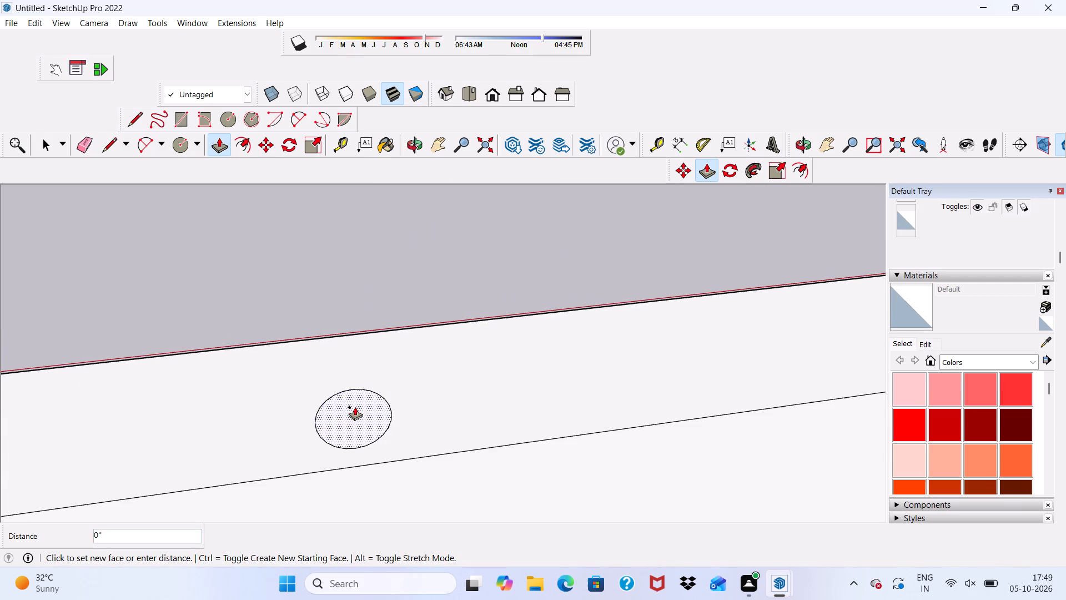
pyautogui.scroll(-14, 308, 360)
pyautogui.scroll(1, 384, 318)
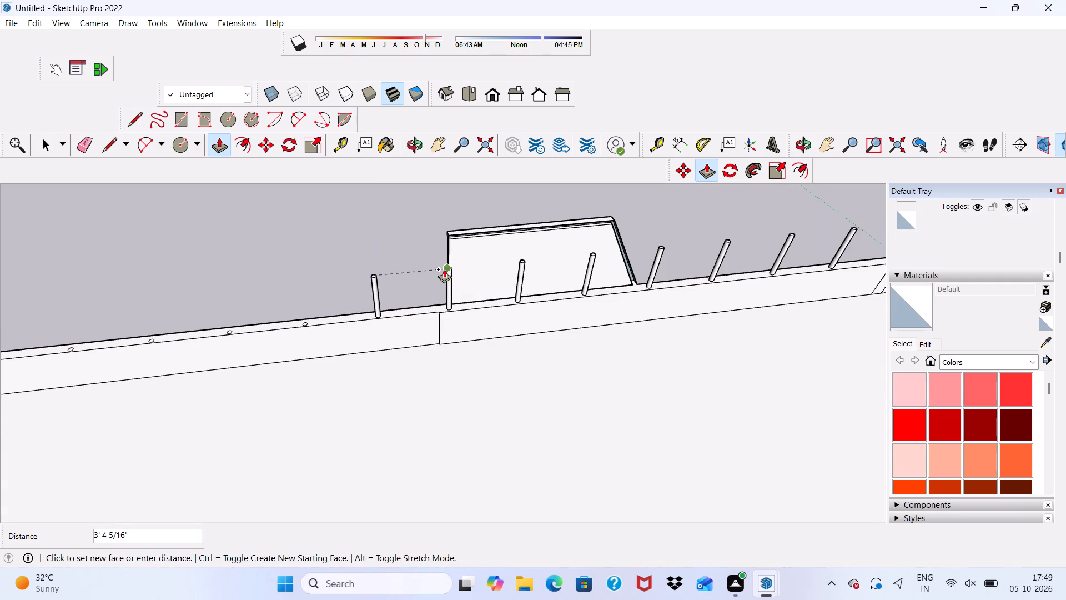
pyautogui.click(451, 268)
# Extrude the thirteenth circle on the front parapet up to the twelfth post's height, 3' 4 5/16".
pyautogui.scroll(-1, 386, 310)
pyautogui.scroll(1, 321, 319)
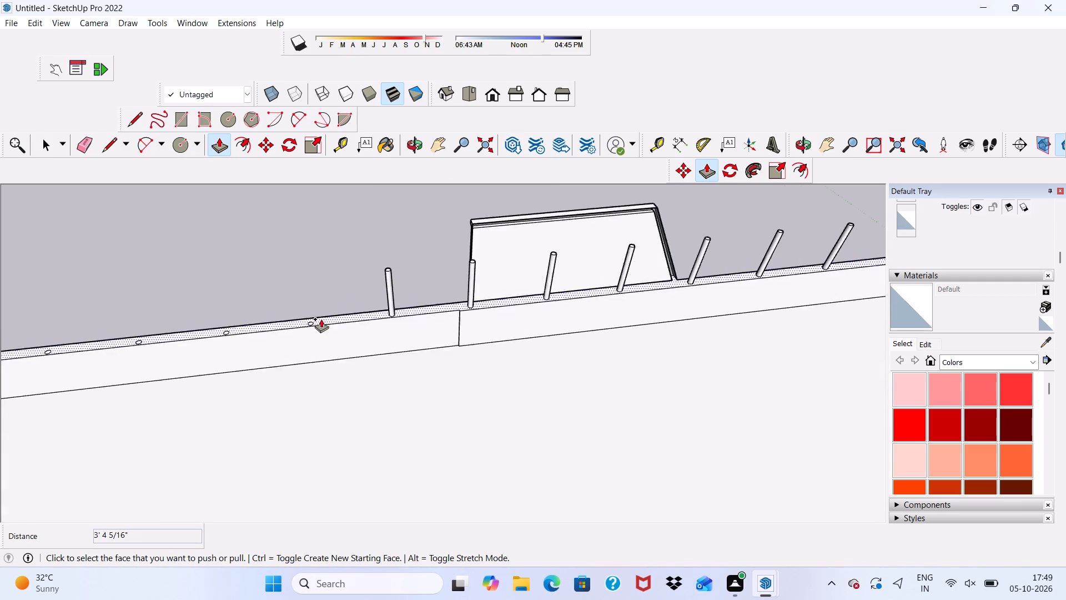
pyautogui.scroll(10, 321, 319)
pyautogui.click(299, 325)
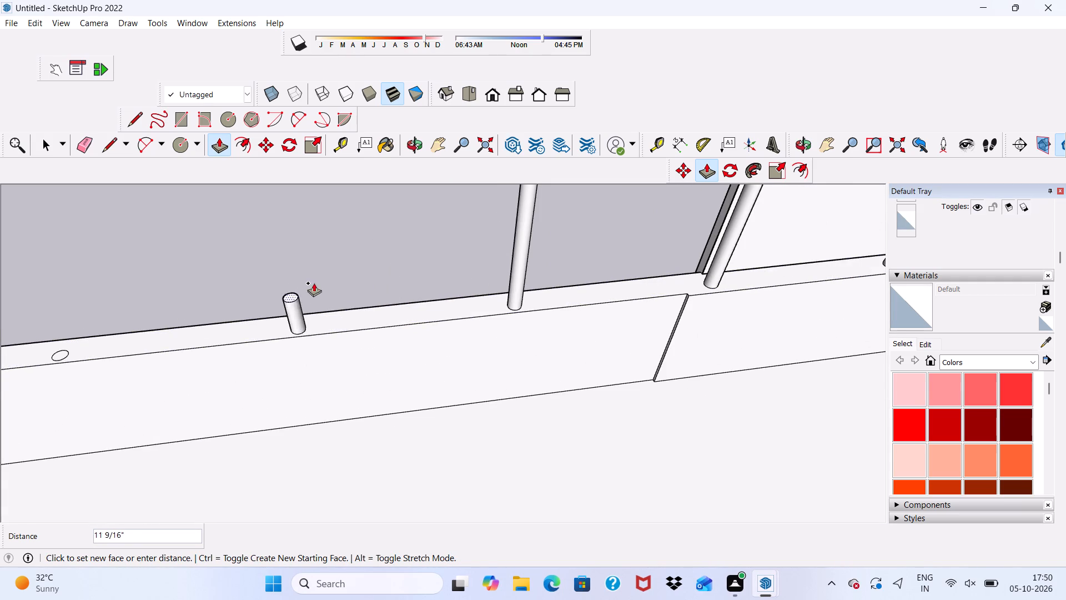
pyautogui.scroll(-2, 325, 276)
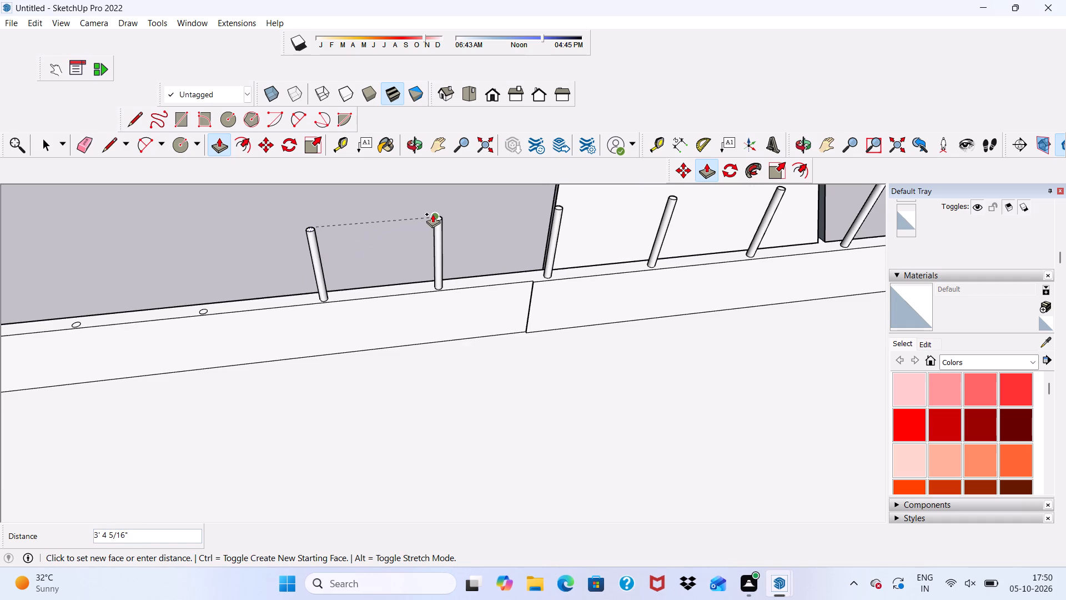
pyautogui.click(433, 214)
# Extrude the fourteenth circle on the front parapet to match the thirteenth post's height of 3' 4 5/16".
pyautogui.scroll(-3, 424, 222)
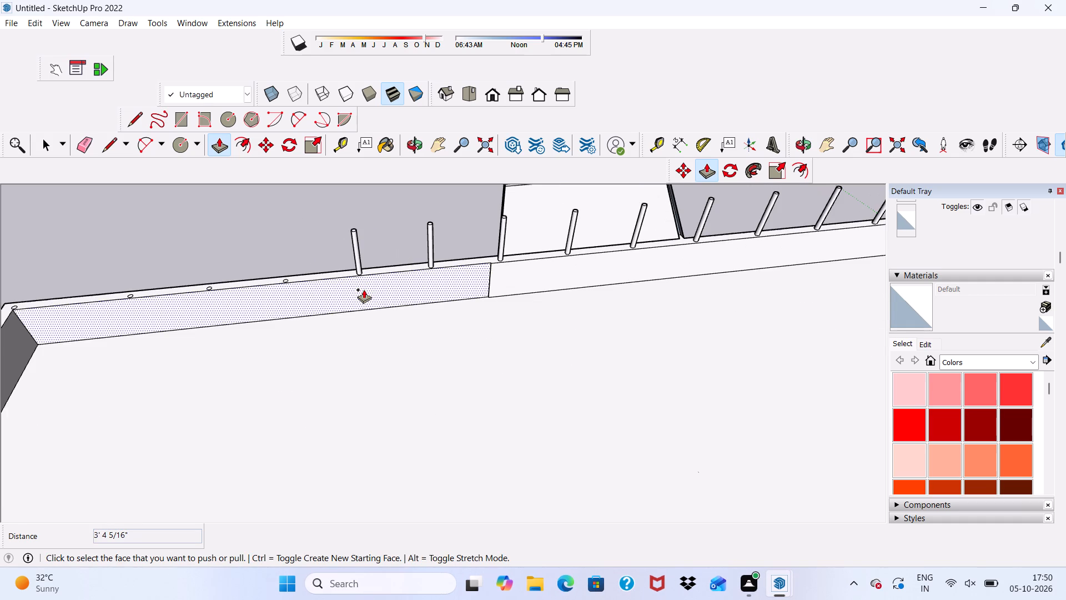
pyautogui.scroll(-1, 363, 289)
pyautogui.scroll(-1, 227, 412)
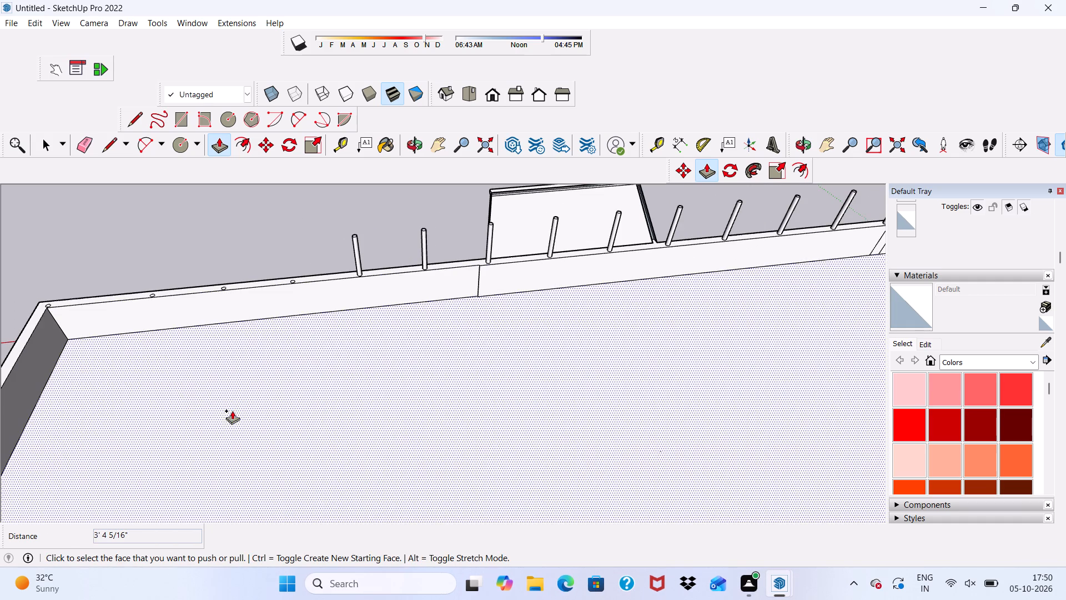
pyautogui.scroll(-3, 227, 414)
pyautogui.scroll(-1, 175, 302)
pyautogui.scroll(1, 175, 299)
pyautogui.scroll(-1, 192, 263)
pyautogui.scroll(2, 247, 279)
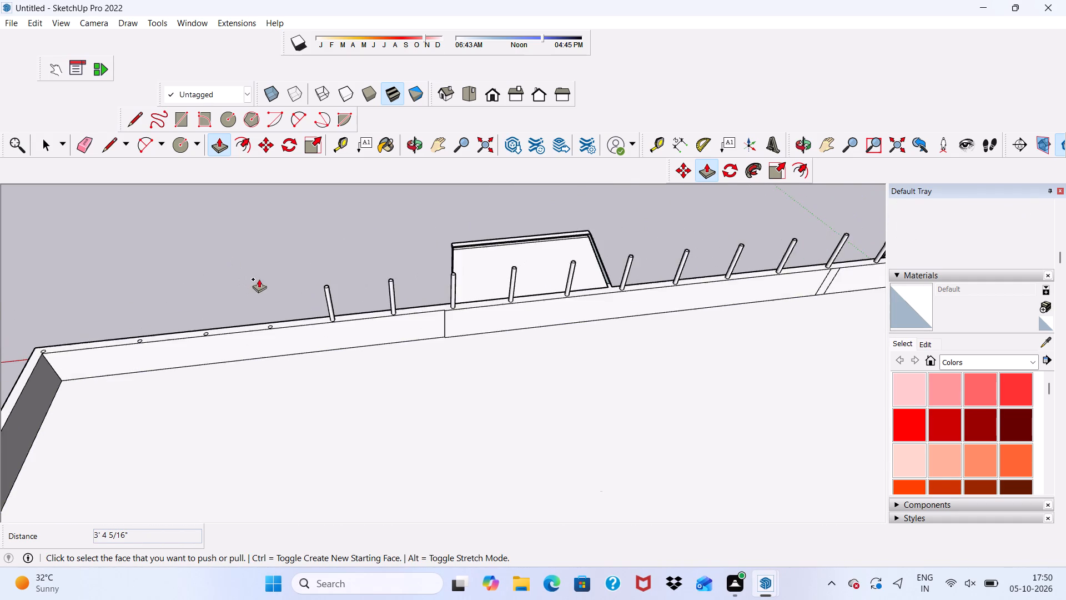
pyautogui.scroll(10, 259, 279)
pyautogui.scroll(6, 218, 353)
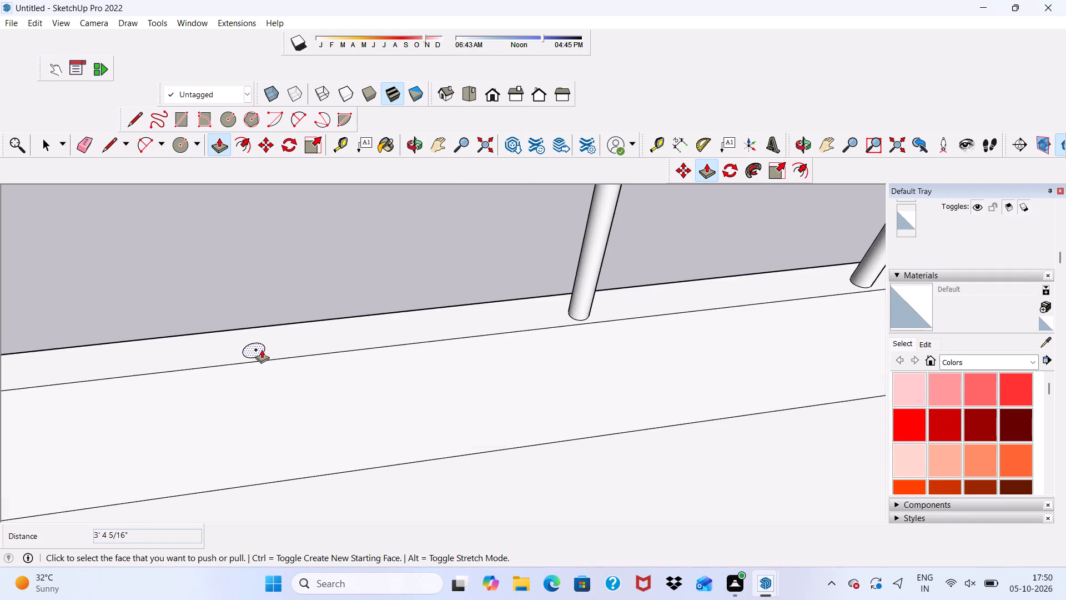
pyautogui.scroll(3, 263, 349)
pyautogui.click(253, 347)
pyautogui.scroll(-4, 250, 297)
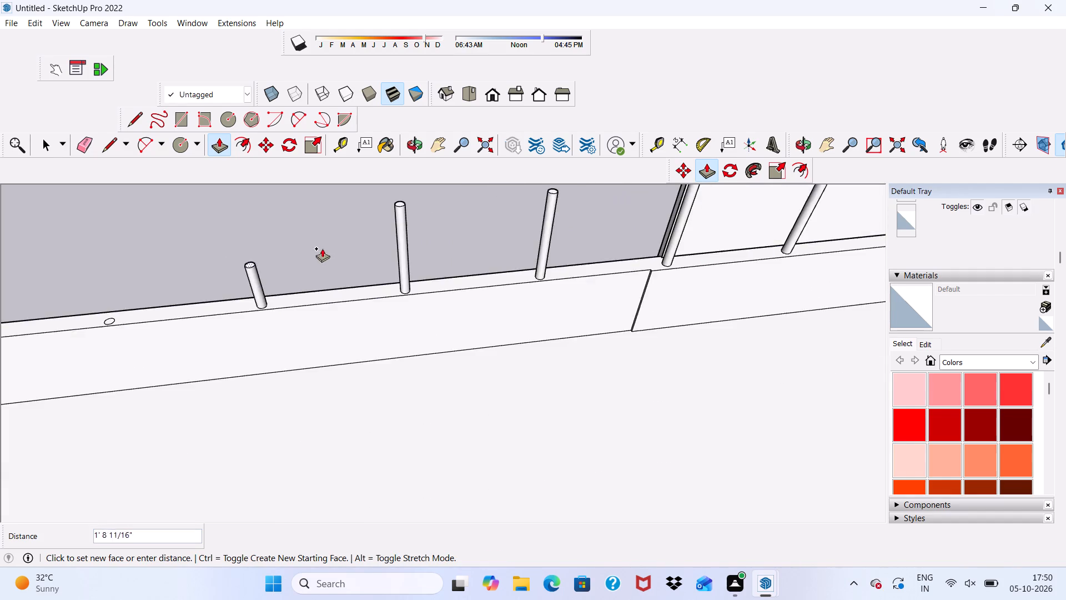
pyautogui.scroll(-3, 339, 248)
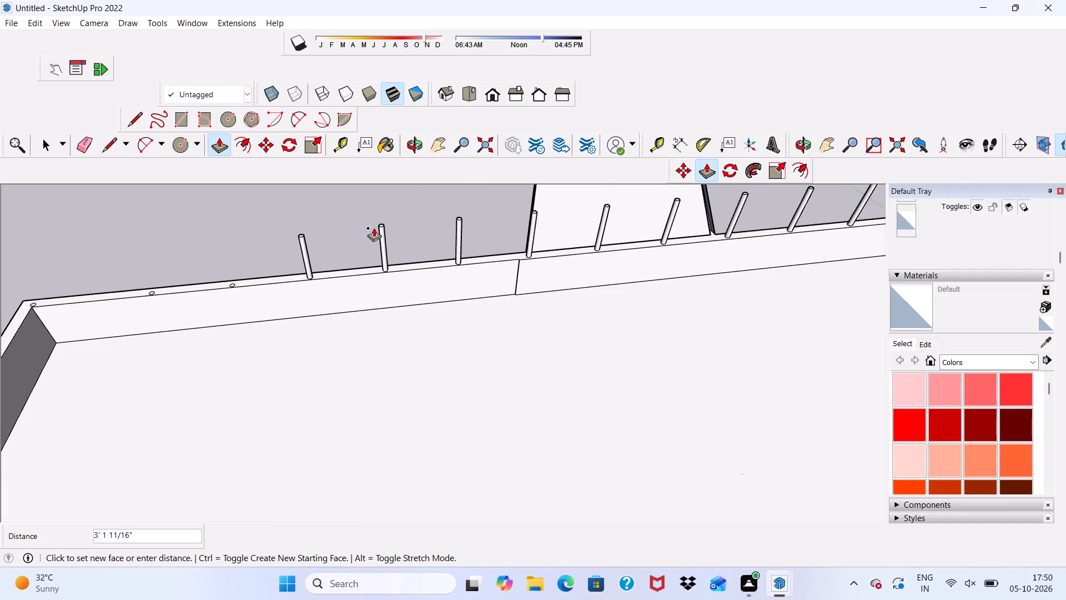
pyautogui.click(380, 223)
# Extrude the fifteenth circle on the front parapet to the fourteenth post's height, 3' 4 5/16".
pyautogui.scroll(-2, 246, 306)
pyautogui.scroll(5, 238, 268)
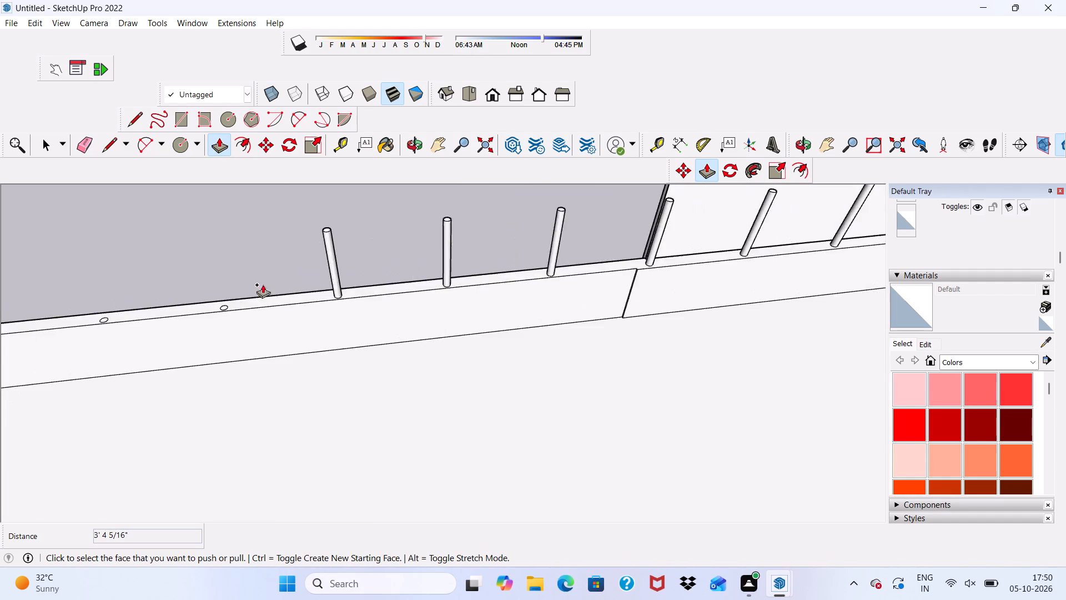
pyautogui.scroll(6, 263, 284)
pyautogui.scroll(-1, 110, 366)
pyautogui.click(110, 366)
pyautogui.scroll(1, 115, 327)
pyautogui.scroll(-4, 115, 326)
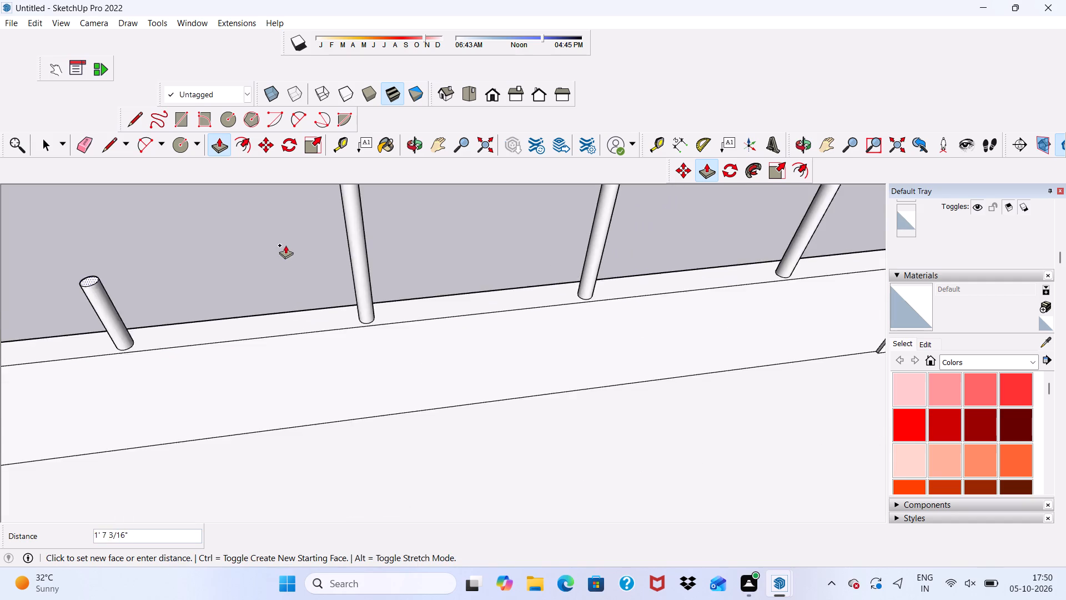
pyautogui.scroll(-1, 285, 245)
pyautogui.scroll(1, 301, 245)
pyautogui.scroll(-1, 320, 242)
pyautogui.click(330, 206)
# Examine the full row of posts from the roof side and the circles remaining near the parapet's far corner.
pyautogui.scroll(-5, 321, 227)
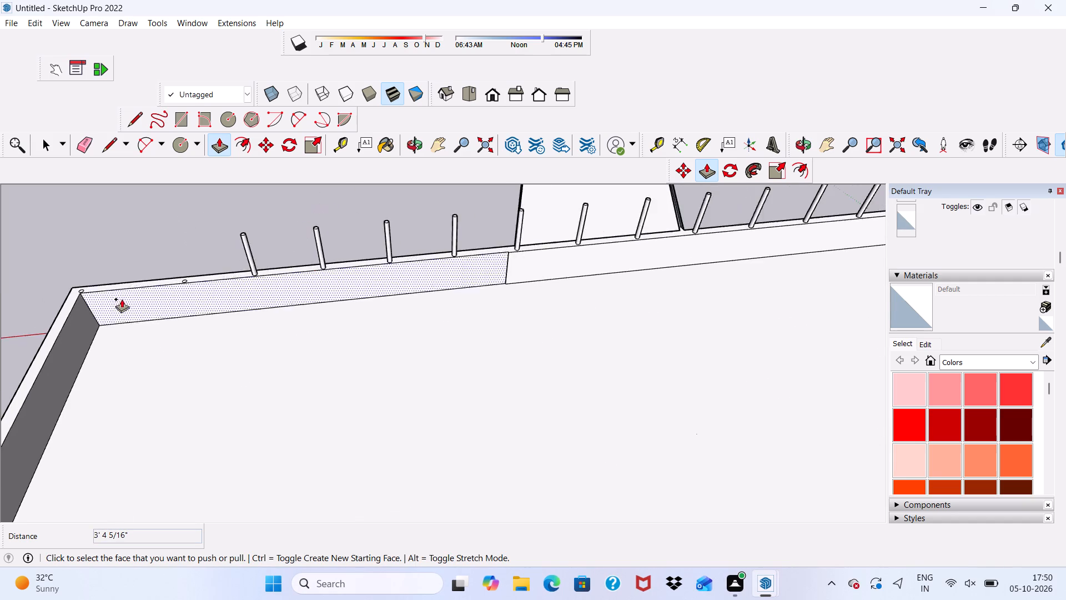
pyautogui.scroll(-2, 122, 299)
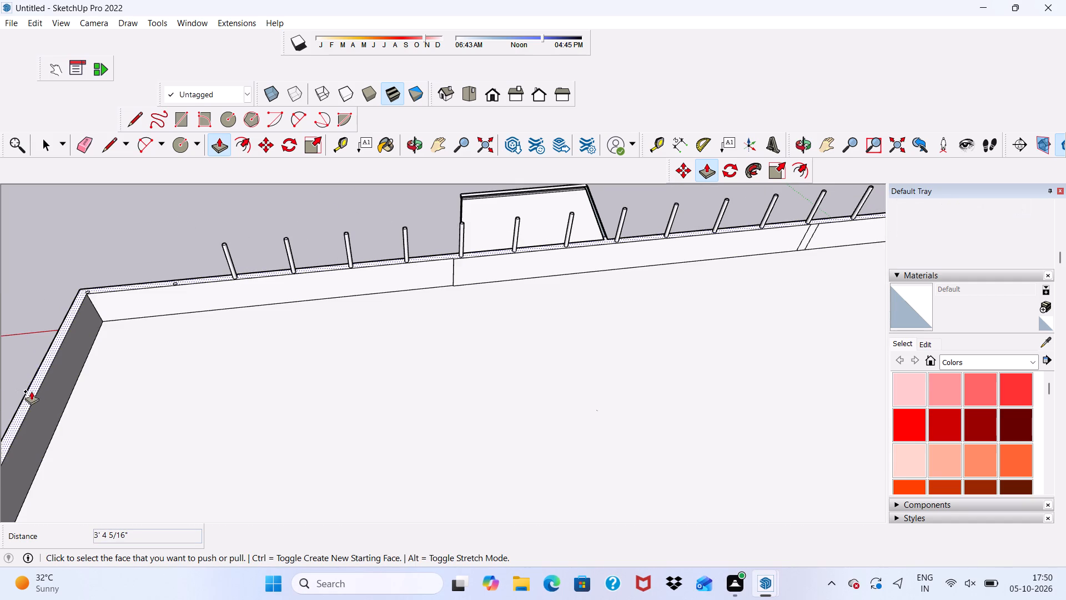
pyautogui.scroll(-2, 4, 450)
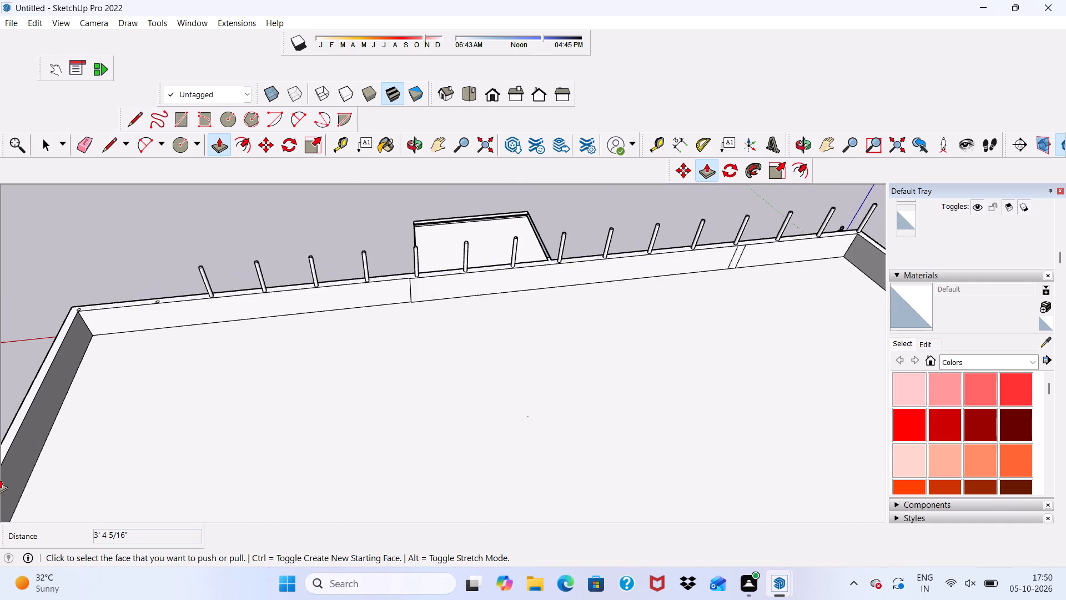
pyautogui.scroll(-1, 0, 479)
pyautogui.scroll(1, 0, 481)
pyautogui.scroll(-6, 0, 492)
pyautogui.scroll(-4, 44, 506)
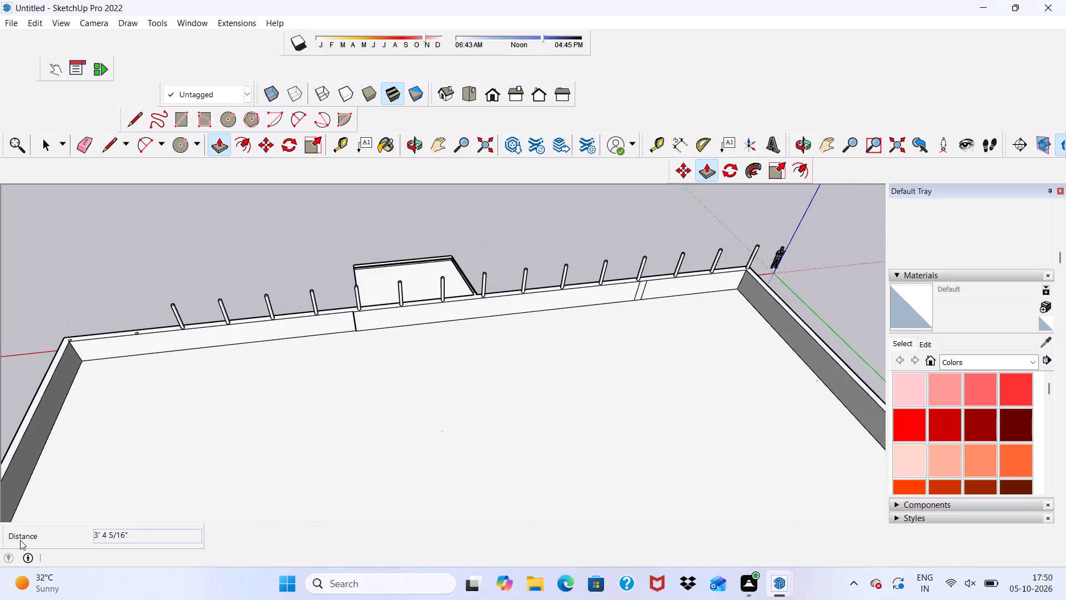
pyautogui.scroll(-2, 20, 542)
pyautogui.scroll(2, 28, 581)
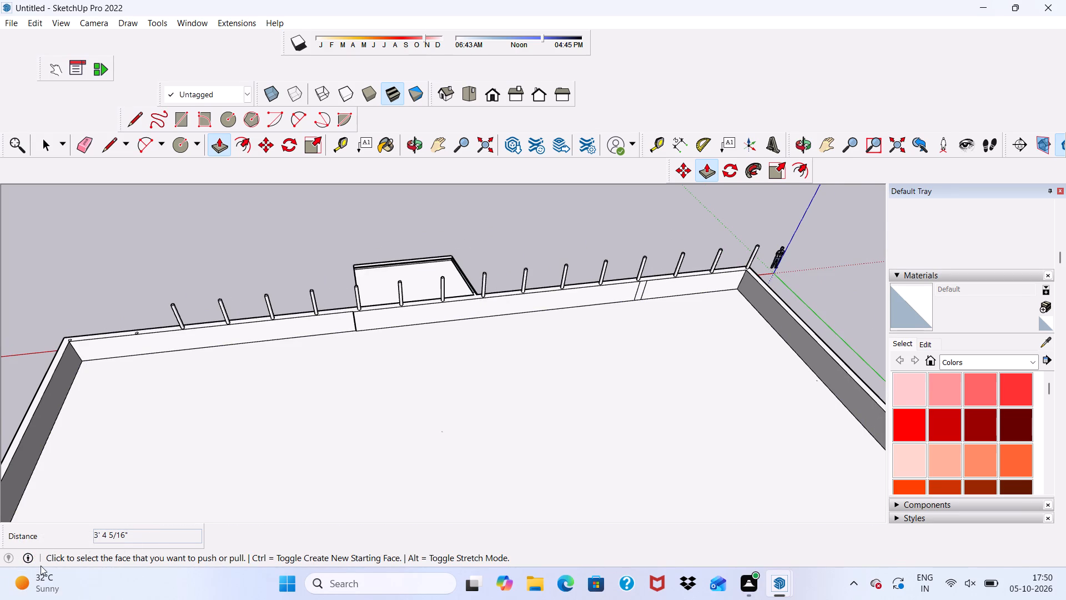
pyautogui.scroll(-5, 41, 566)
pyautogui.scroll(3, 29, 565)
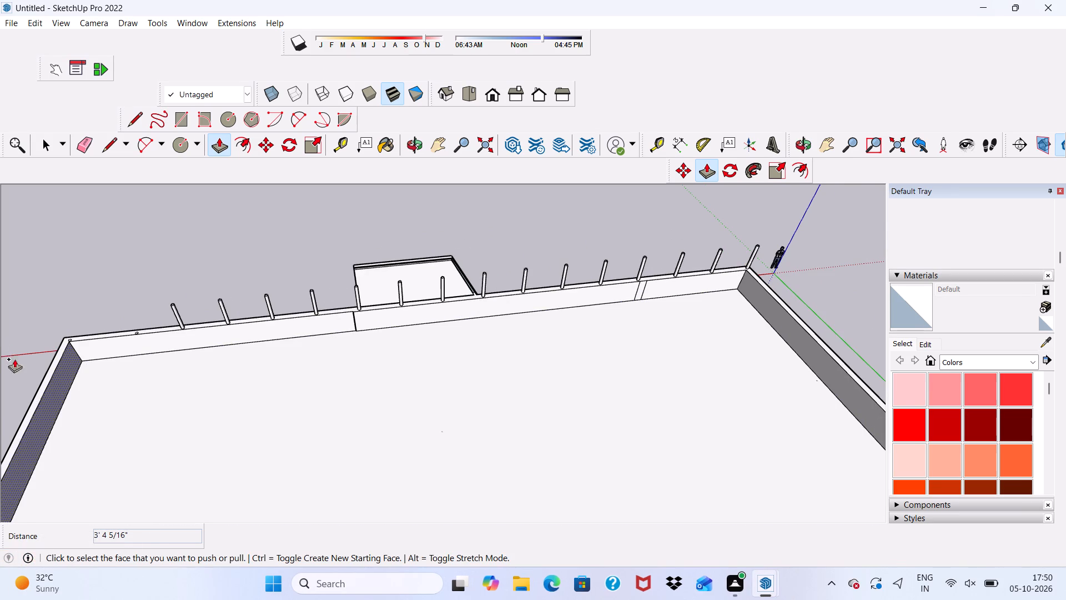
# Extrude the sixteenth circle on the front parapet to the fifteenth post's height, 3' 4 5/16".
pyautogui.scroll(12, 29, 363)
pyautogui.scroll(8, 107, 369)
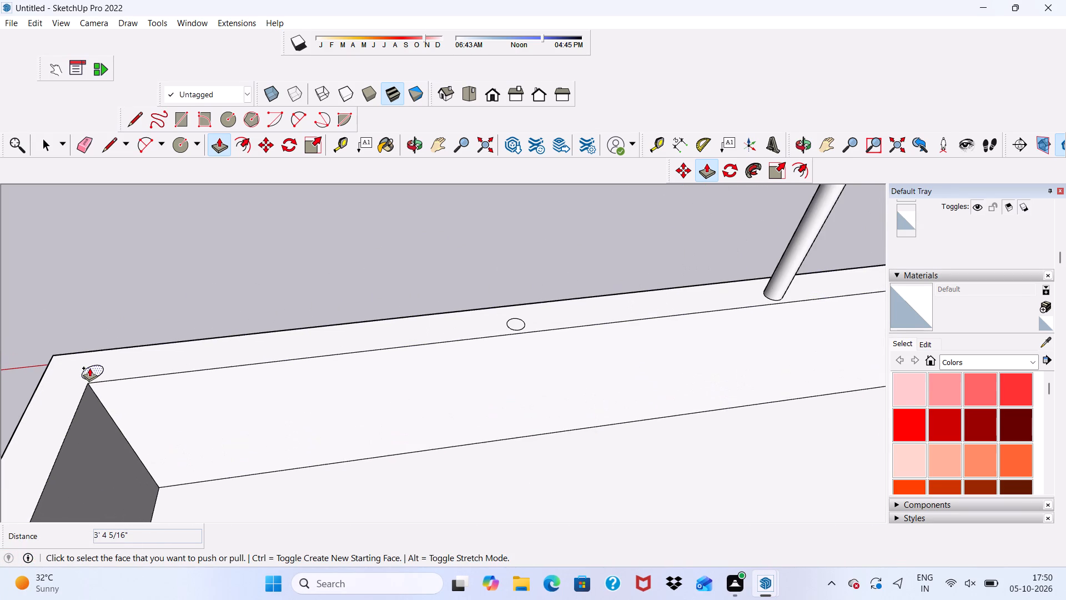
pyautogui.scroll(-1, 89, 368)
pyautogui.scroll(3, 454, 329)
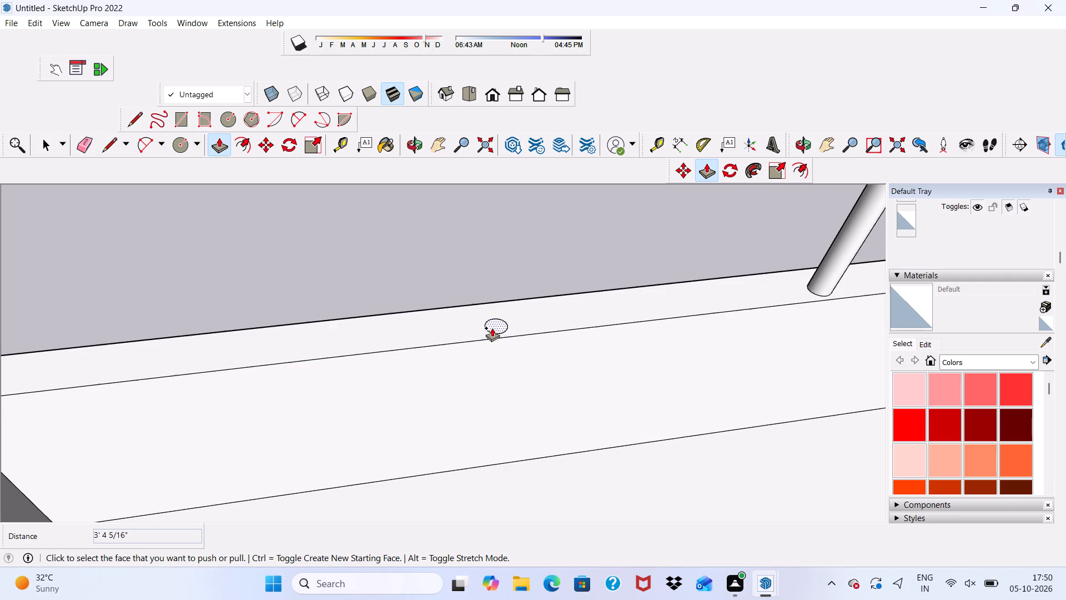
pyautogui.click(499, 327)
pyautogui.scroll(-4, 495, 312)
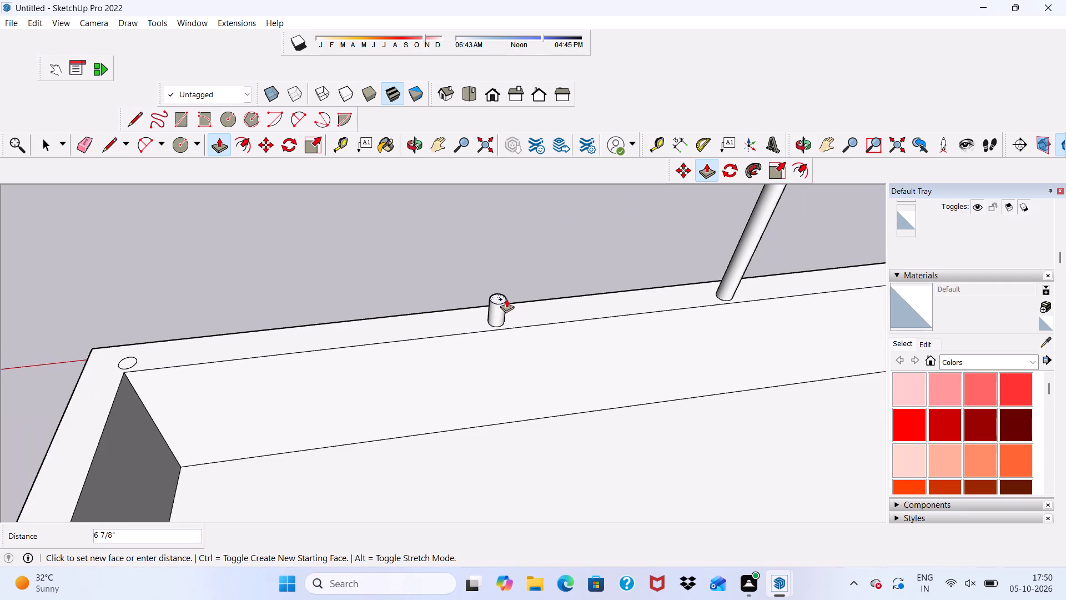
pyautogui.scroll(-5, 506, 299)
pyautogui.scroll(-1, 674, 257)
pyautogui.scroll(2, 650, 248)
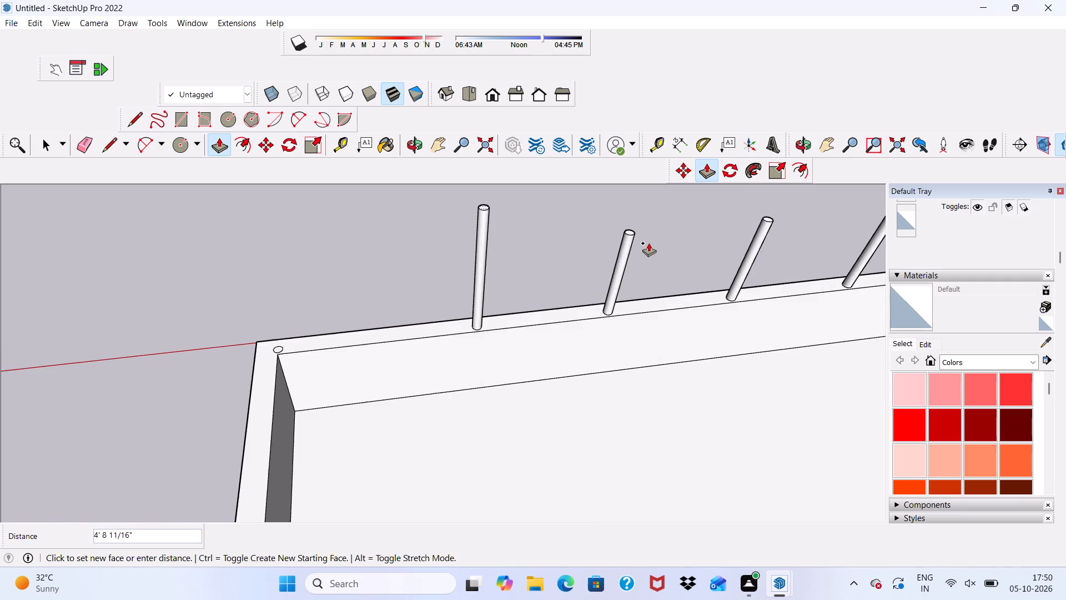
pyautogui.scroll(1, 638, 249)
pyautogui.click(625, 225)
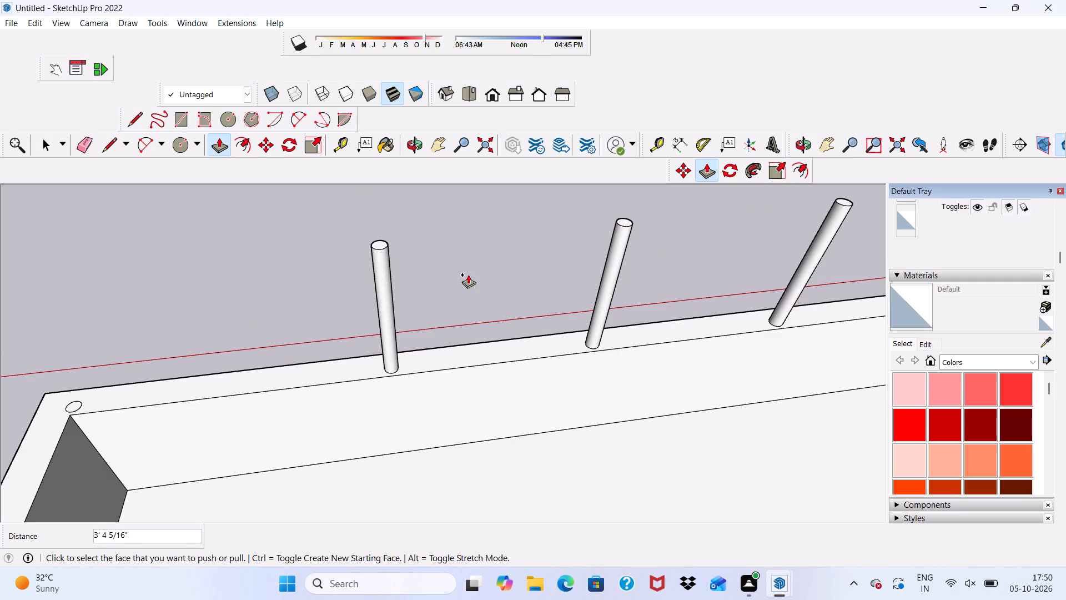
# Extrude the last circle, at the front parapet's far corner, to the neighbouring post's height of 3' 4 5/16".
pyautogui.scroll(7, 60, 408)
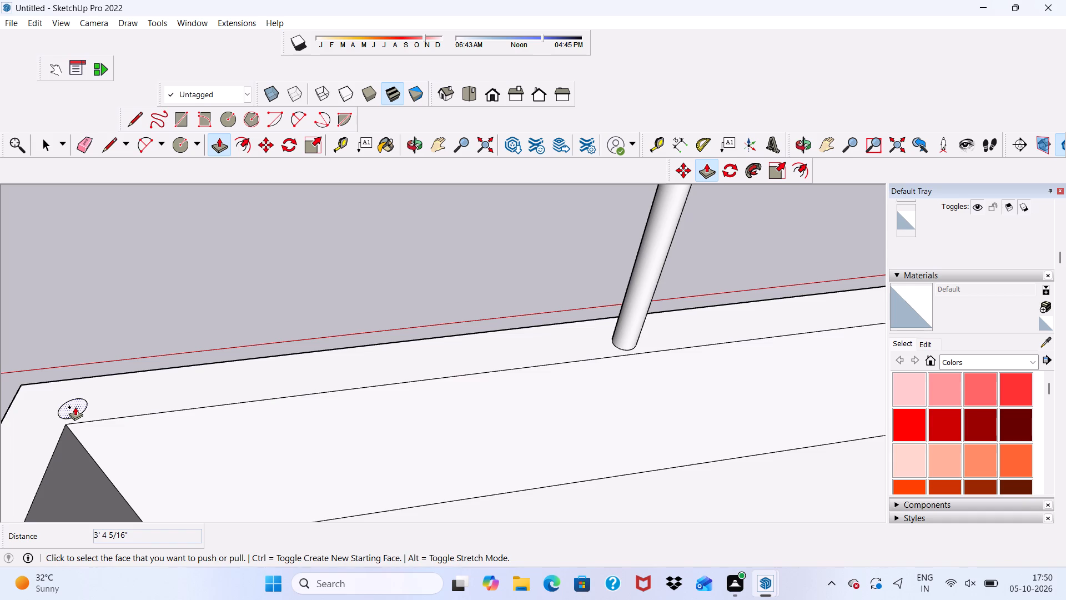
pyautogui.click(75, 407)
pyautogui.scroll(-7, 48, 368)
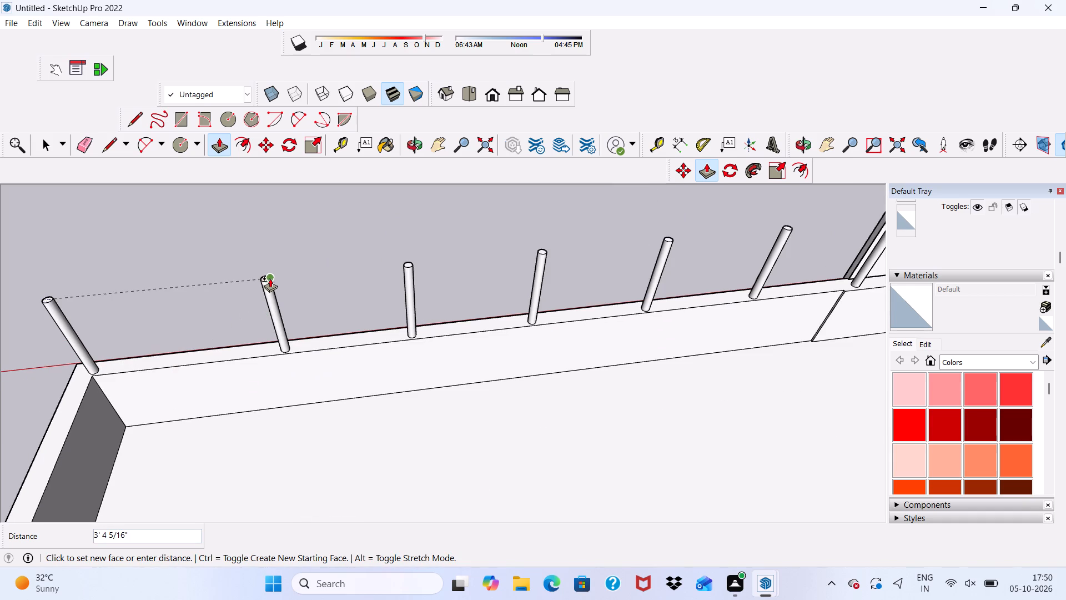
pyautogui.click(270, 277)
pyautogui.scroll(-14, 176, 318)
pyautogui.moveTo(319, 336); pyautogui.dragTo(325, 343)
pyautogui.press('space')
# Examine the complete row of posts from the front facade and from the parapet's end.
pyautogui.scroll(-4, 318, 349)
pyautogui.moveTo(207, 359); pyautogui.dragTo(602, 265, button='middle')
pyautogui.scroll(4, 450, 347)
pyautogui.scroll(-1, 404, 352)
pyautogui.moveTo(403, 353); pyautogui.dragTo(551, 304, button='middle')
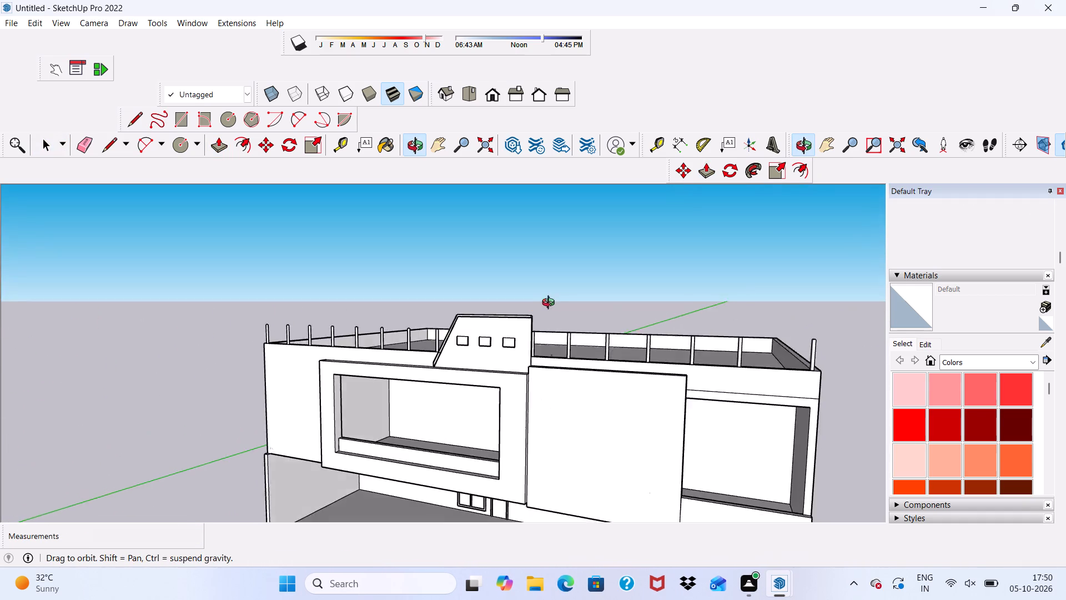
pyautogui.moveTo(551, 304); pyautogui.dragTo(561, 312, button='middle')
pyautogui.scroll(4, 370, 318)
pyautogui.scroll(5, 274, 367)
pyautogui.moveTo(228, 355); pyautogui.dragTo(2, 474, button='middle')
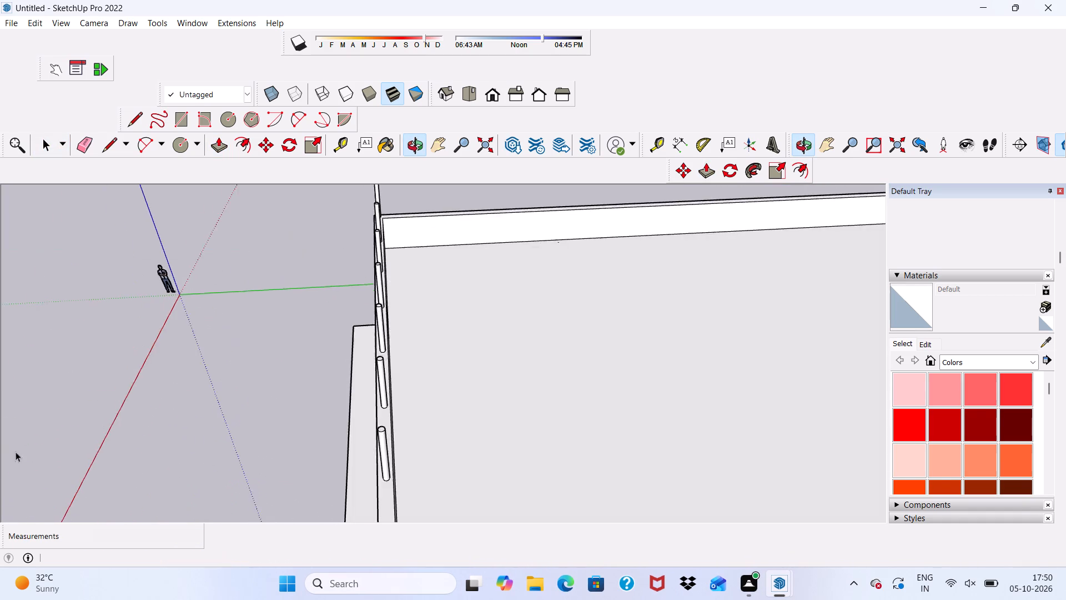
pyautogui.scroll(2, 356, 283)
pyautogui.scroll(-2, 397, 212)
pyautogui.scroll(3, 395, 217)
pyautogui.scroll(-1, 400, 229)
pyautogui.scroll(1, 379, 204)
pyautogui.scroll(-2, 376, 214)
# Draw a rectangle about 1' 2" by 8 5/8" around the base of the corner post on top of the parapet.
pyautogui.moveTo(376, 236); pyautogui.dragTo(547, 251, button='middle')
pyautogui.scroll(-1, 519, 243)
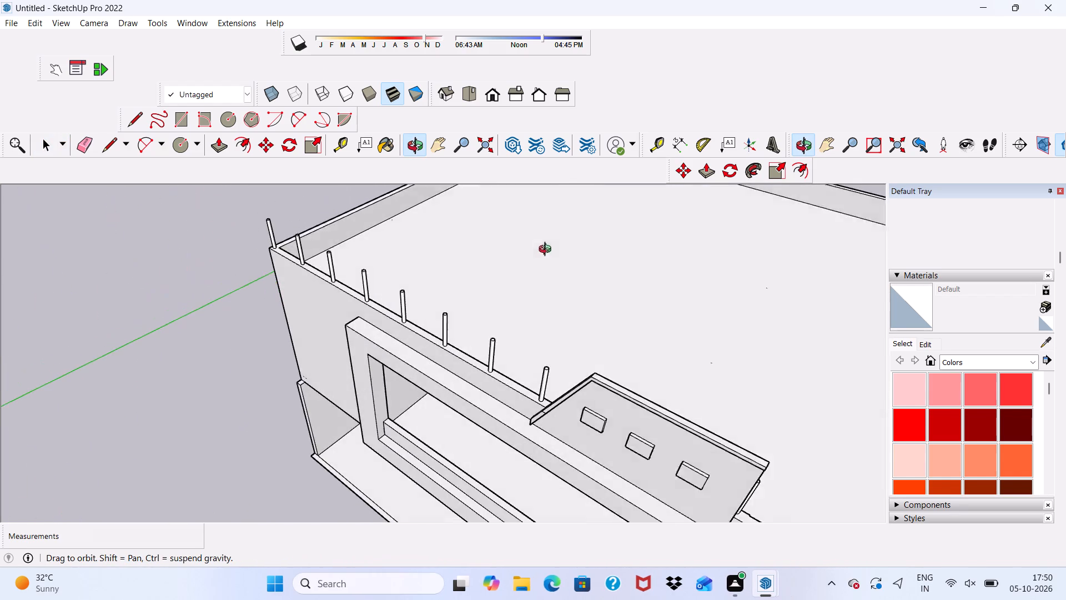
pyautogui.moveTo(547, 251); pyautogui.dragTo(550, 252, button='middle')
pyautogui.scroll(7, 303, 284)
pyautogui.moveTo(98, 228); pyautogui.dragTo(149, 246, button='middle')
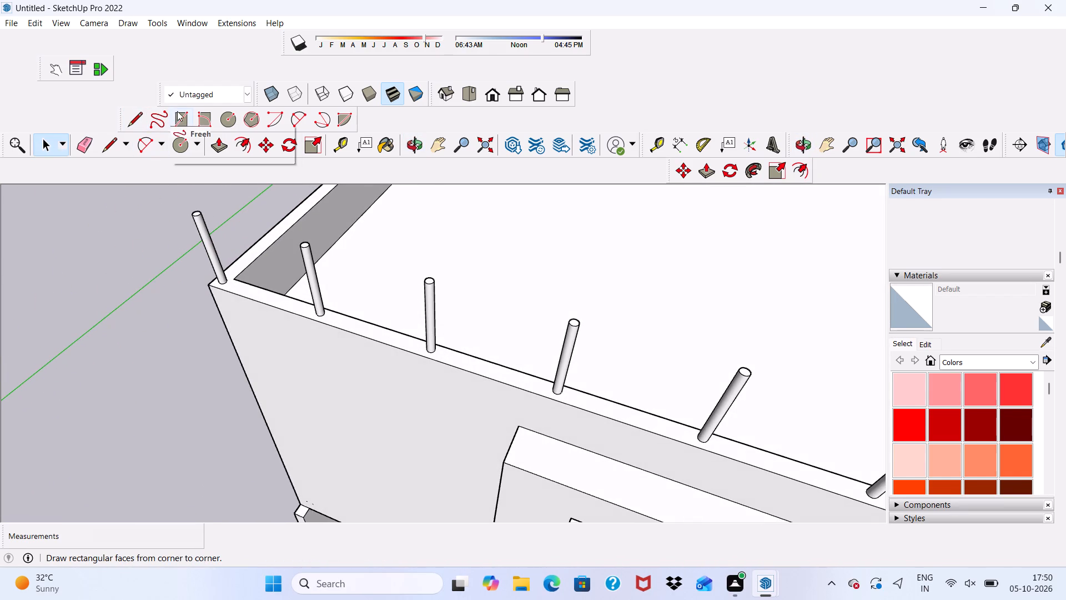
pyautogui.click(177, 111)
pyautogui.scroll(11, 258, 260)
pyautogui.scroll(-7, 225, 272)
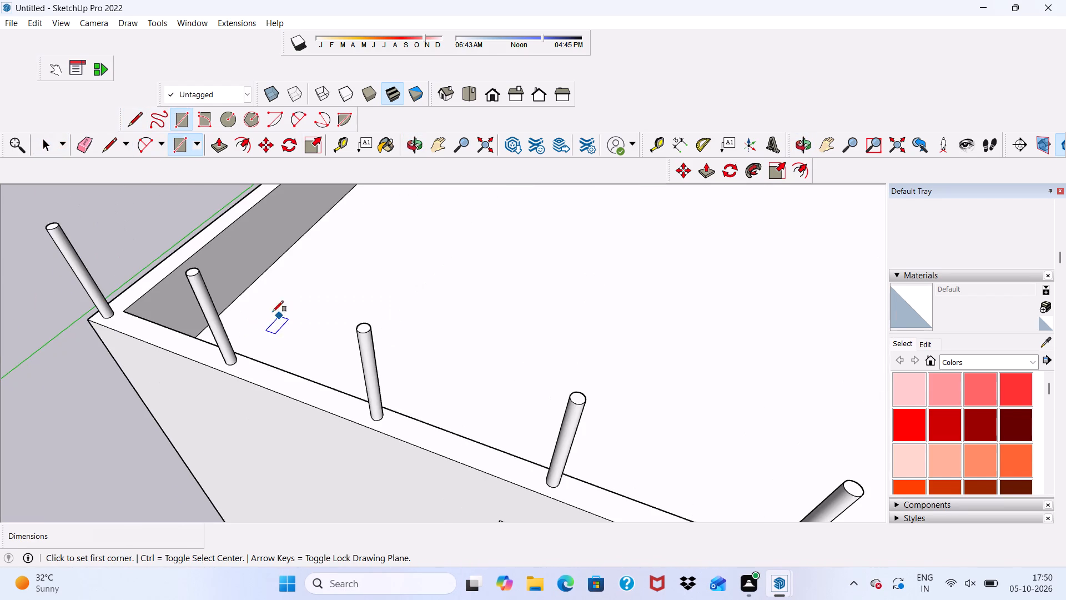
pyautogui.scroll(2, 140, 308)
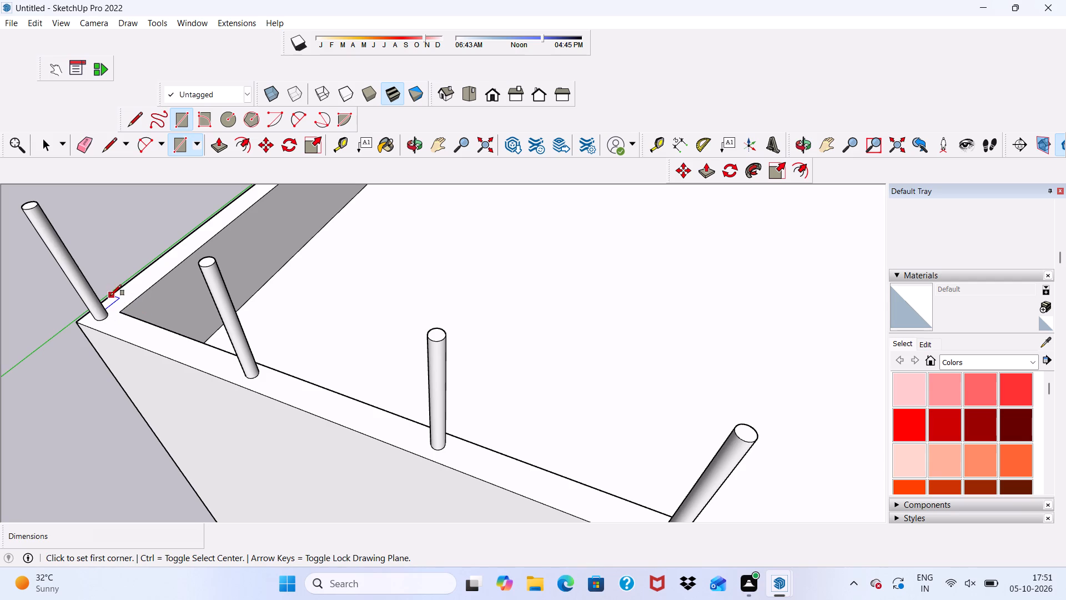
pyautogui.click(110, 295)
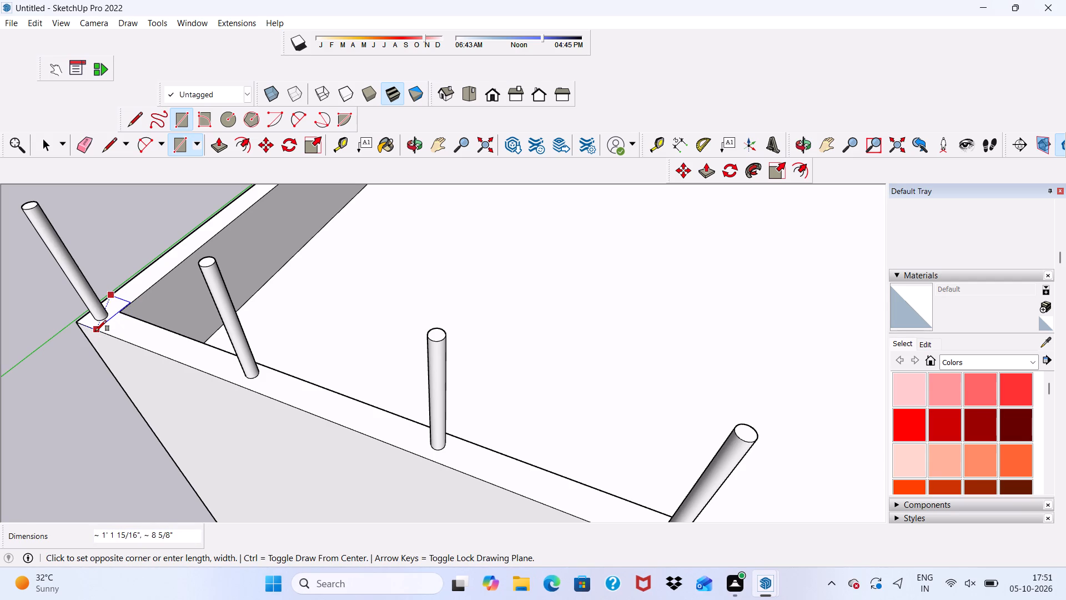
pyautogui.click(95, 331)
pyautogui.press('space')
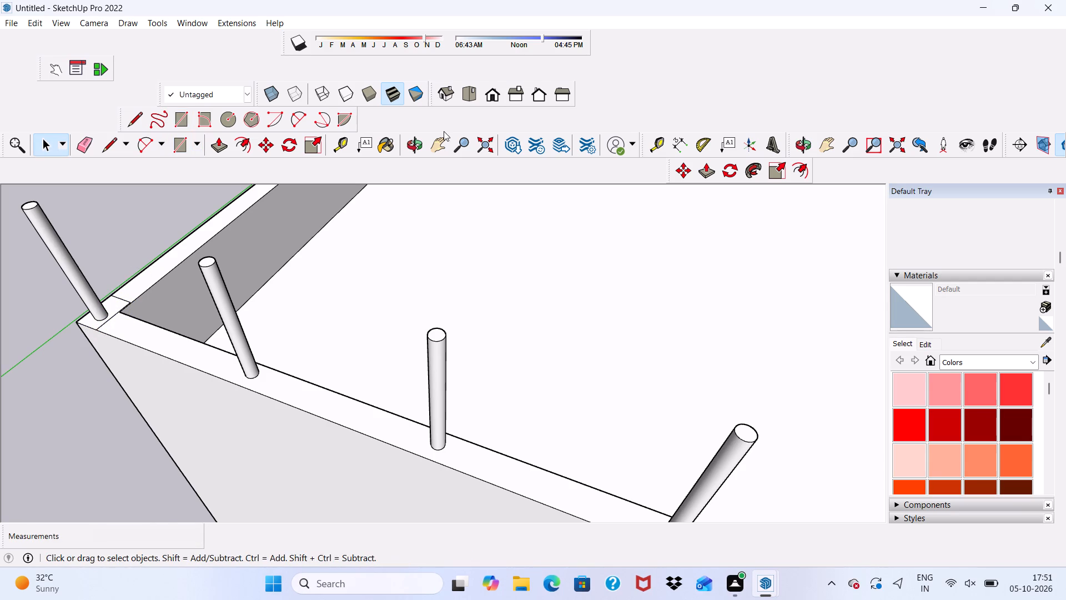
# Extrude the rectangle around the corner post up to the adjacent round post's height, 3' 4 5/16".
pyautogui.scroll(-2, 381, 151)
pyautogui.scroll(-1, 247, 261)
pyautogui.scroll(1, 72, 326)
pyautogui.scroll(2, 124, 309)
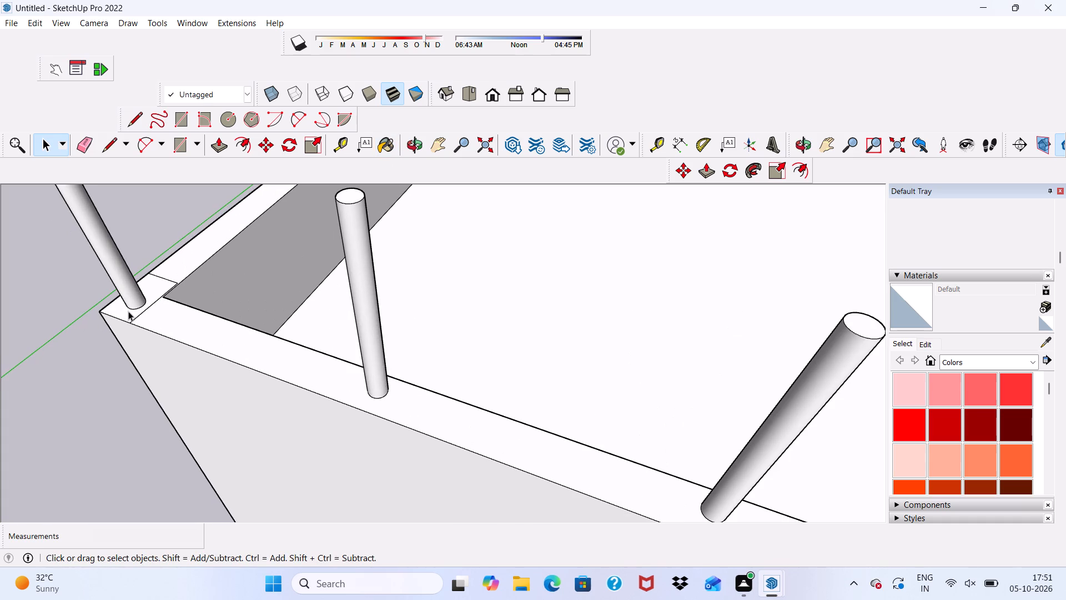
pyautogui.click(128, 311)
pyautogui.click(215, 142)
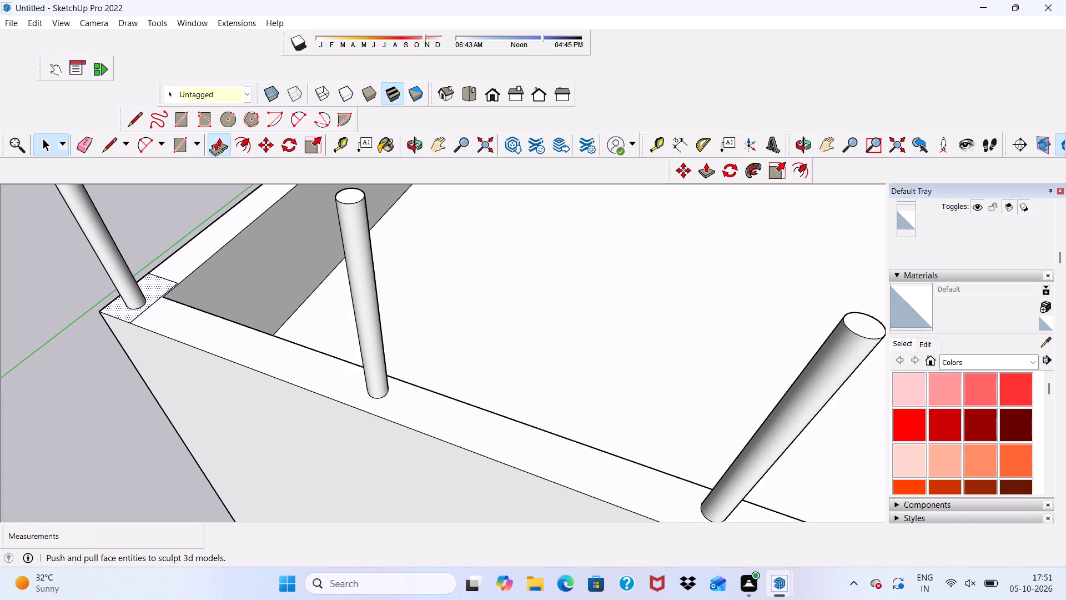
pyautogui.scroll(1, 154, 287)
pyautogui.click(125, 309)
pyautogui.scroll(-4, 76, 257)
pyautogui.scroll(1, 62, 239)
pyautogui.scroll(-3, 67, 249)
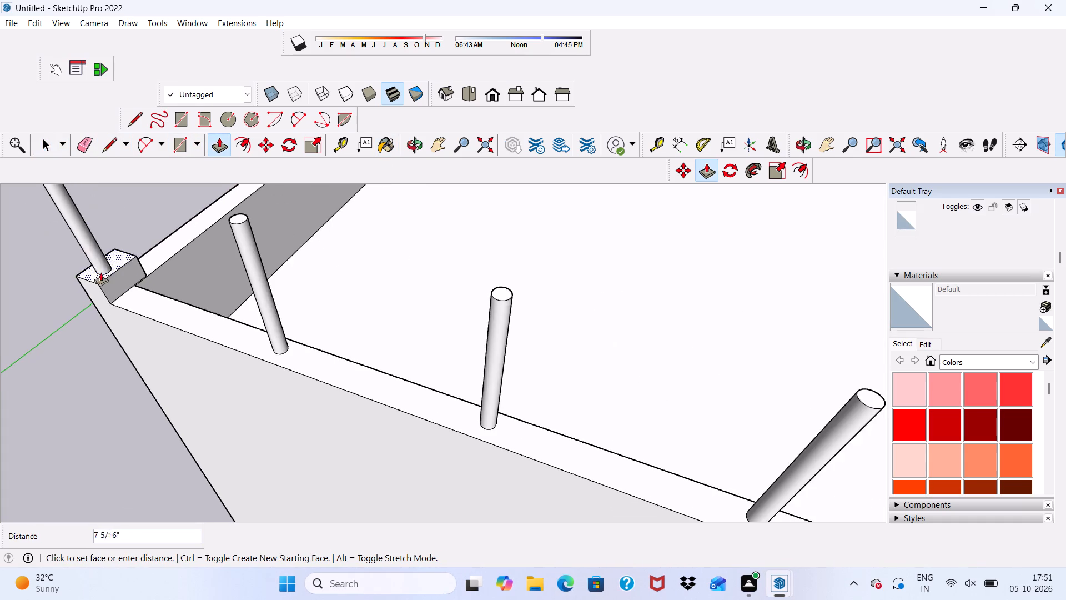
pyautogui.scroll(-8, 100, 272)
pyautogui.scroll(1, 46, 241)
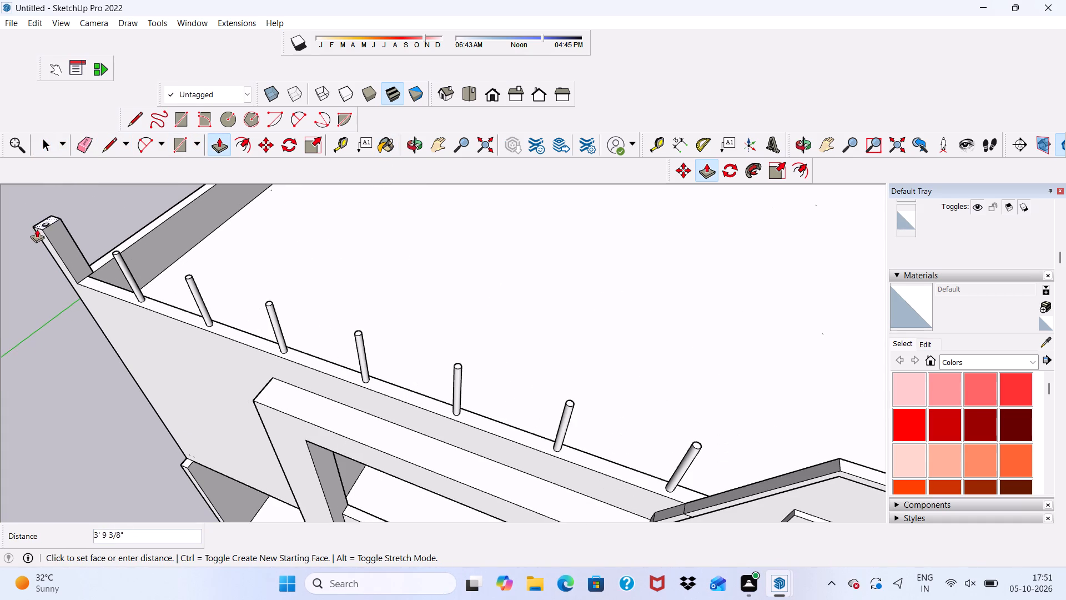
pyautogui.scroll(6, 40, 234)
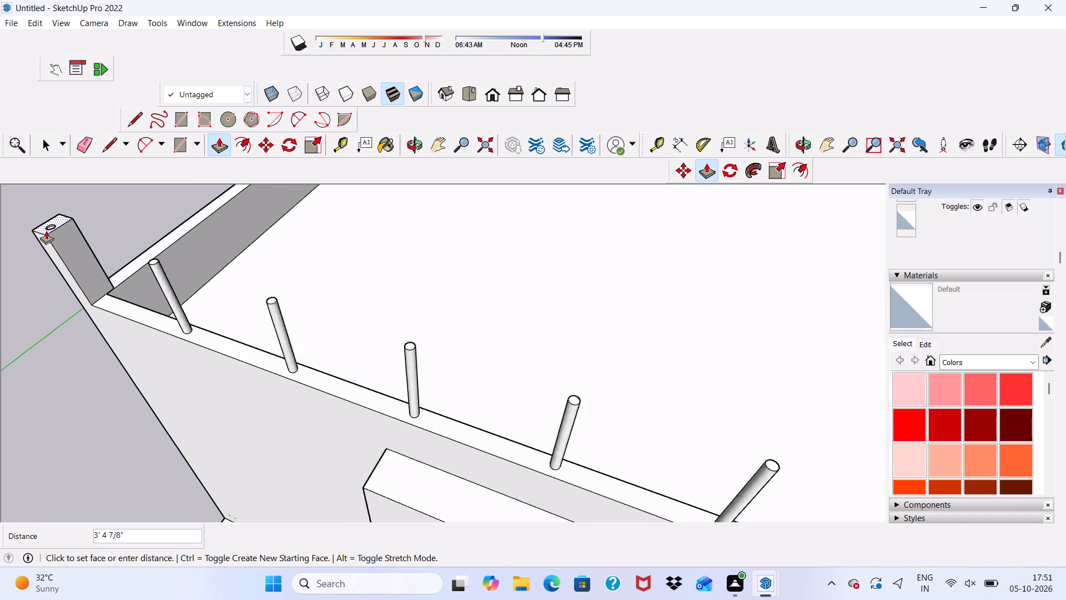
pyautogui.scroll(1, 46, 231)
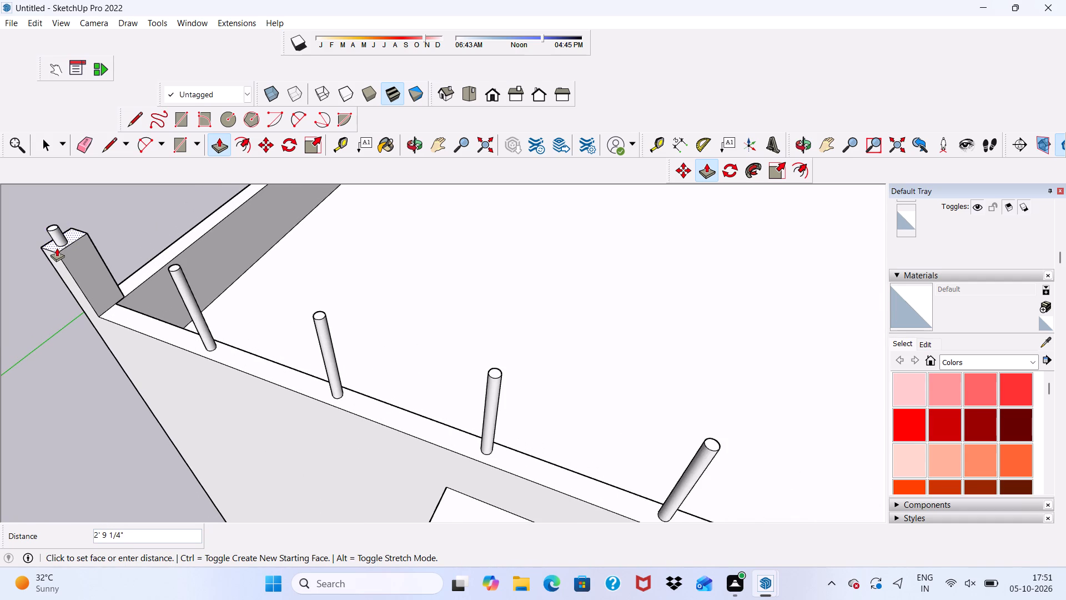
pyautogui.scroll(-4, 50, 227)
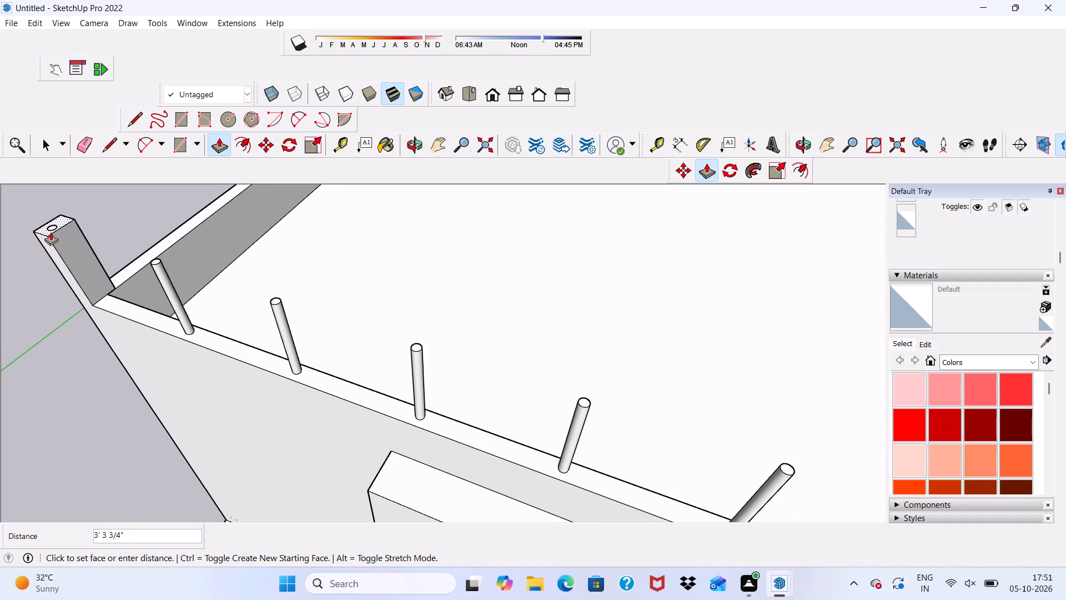
pyautogui.scroll(-2, 58, 232)
pyautogui.moveTo(60, 233); pyautogui.dragTo(68, 239, button='middle')
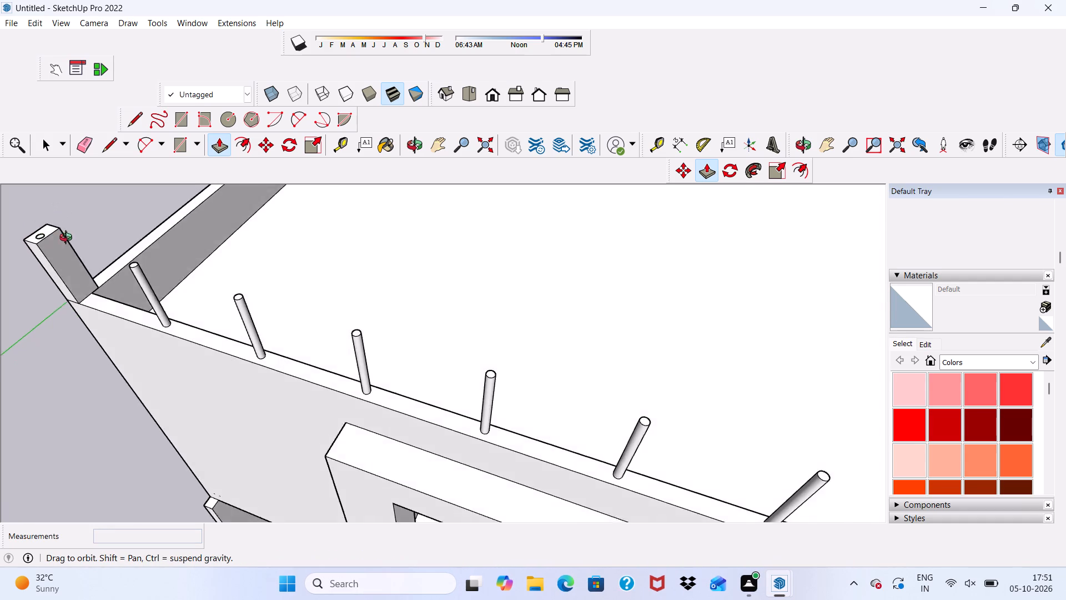
pyautogui.moveTo(68, 239); pyautogui.dragTo(152, 237, button='middle')
pyautogui.scroll(-6, 98, 290)
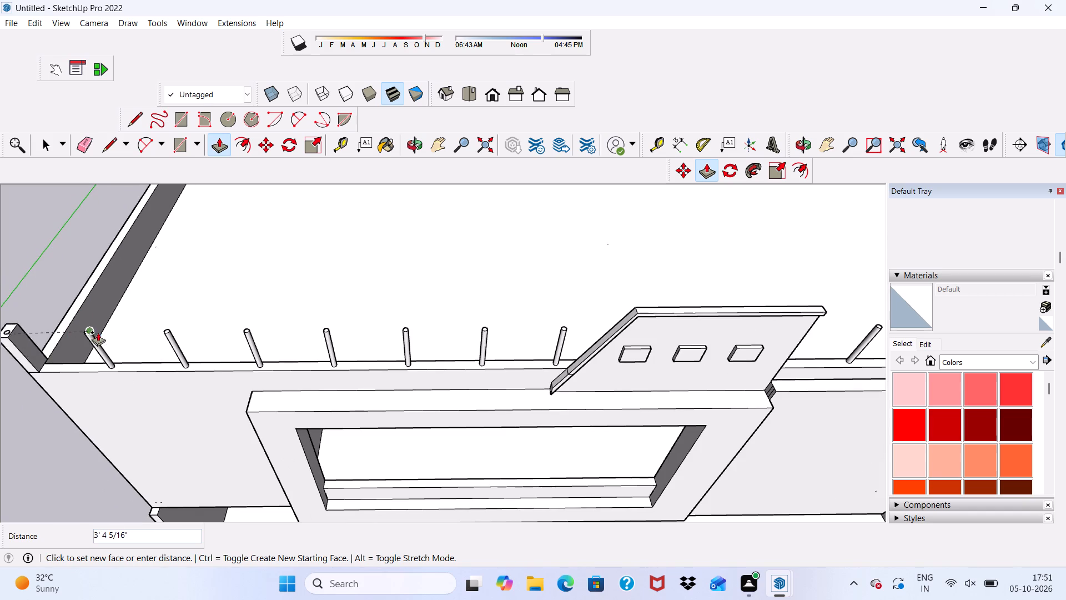
pyautogui.click(88, 330)
pyautogui.scroll(-3, 17, 287)
pyautogui.scroll(3, 19, 301)
pyautogui.moveTo(32, 309); pyautogui.dragTo(3, 271, button='middle')
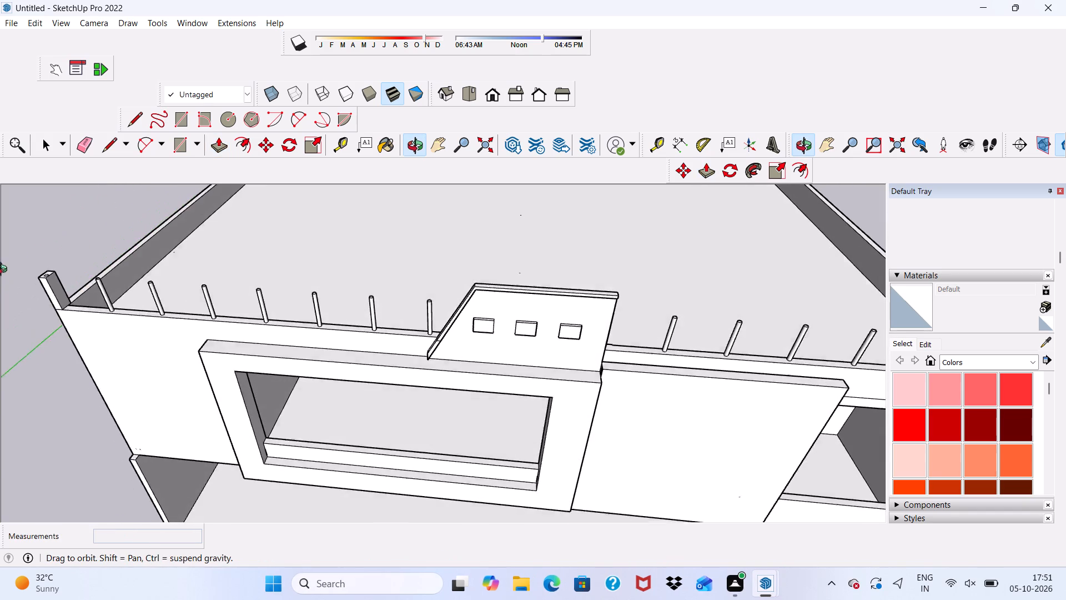
pyautogui.moveTo(3, 271); pyautogui.dragTo(5, 255, button='middle')
pyautogui.press('space')
# Draw a circle of about 1 7/8" radius near the top of the rectangular corner post's face towards the round posts.
pyautogui.scroll(-3, 98, 248)
pyautogui.moveTo(89, 271); pyautogui.dragTo(32, 233, button='middle')
pyautogui.scroll(3, 378, 272)
pyautogui.scroll(-2, 398, 271)
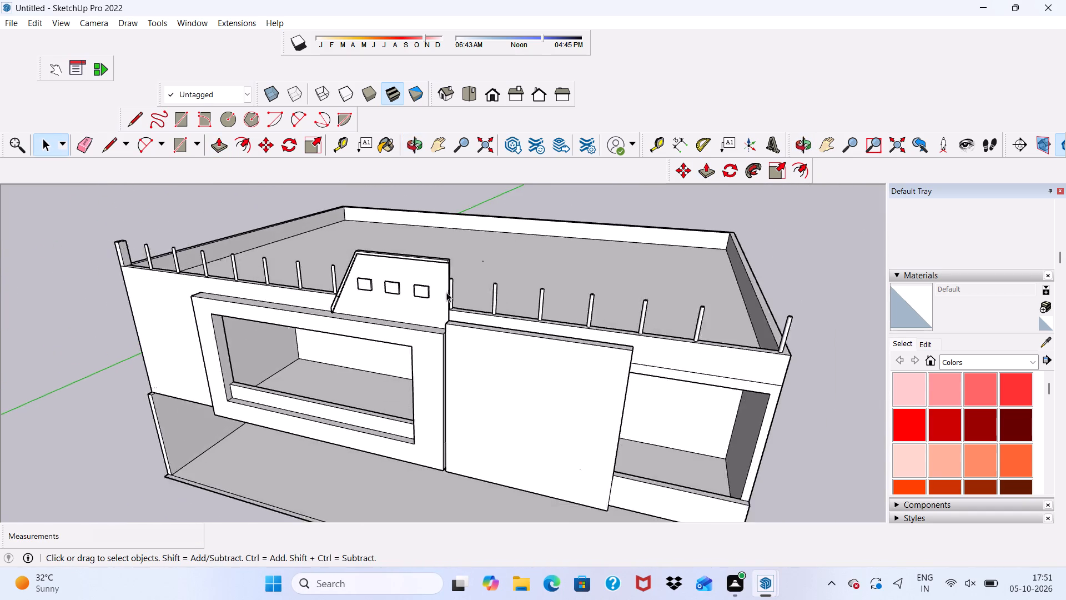
pyautogui.scroll(-2, 446, 292)
pyautogui.moveTo(558, 298); pyautogui.dragTo(370, 313, button='middle')
pyautogui.scroll(11, 385, 210)
pyautogui.scroll(3, 241, 258)
pyautogui.moveTo(348, 234); pyautogui.dragTo(435, 216, button='middle')
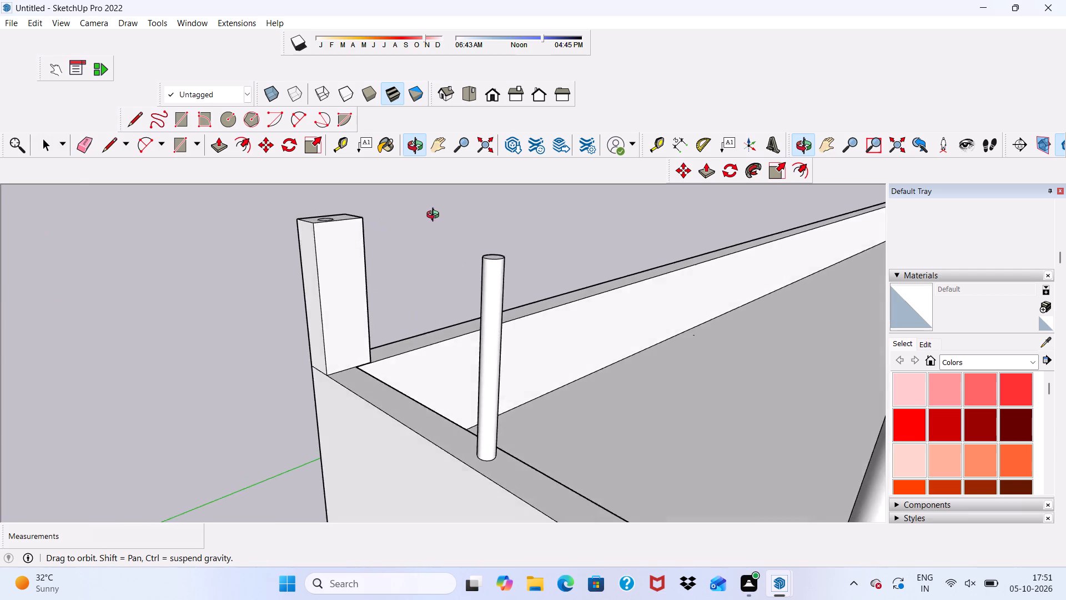
pyautogui.moveTo(435, 216); pyautogui.dragTo(428, 226, button='middle')
pyautogui.scroll(4, 350, 224)
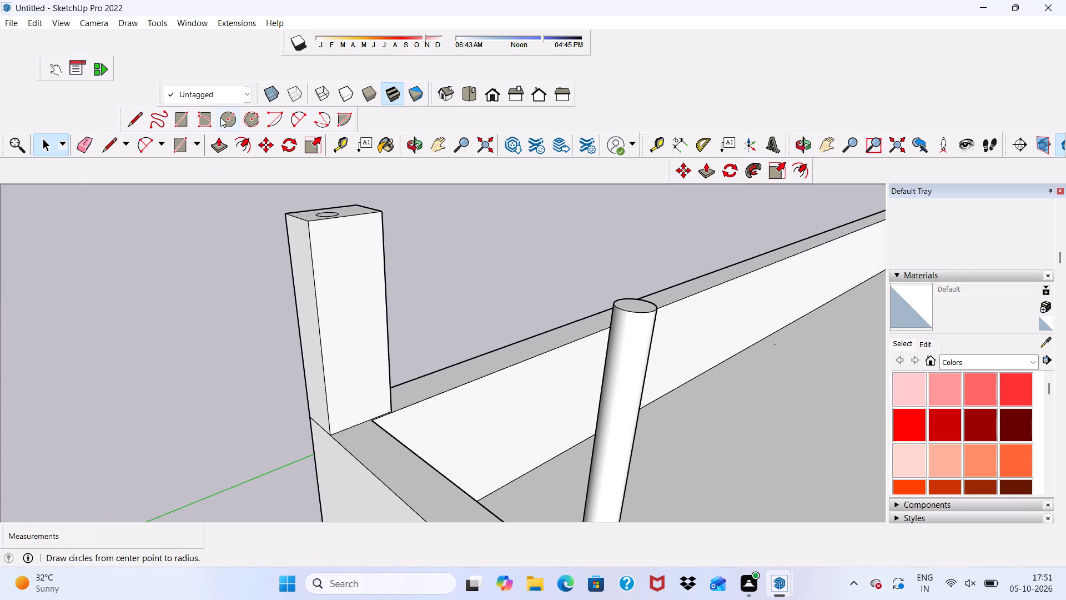
pyautogui.click(228, 117)
pyautogui.scroll(1, 358, 233)
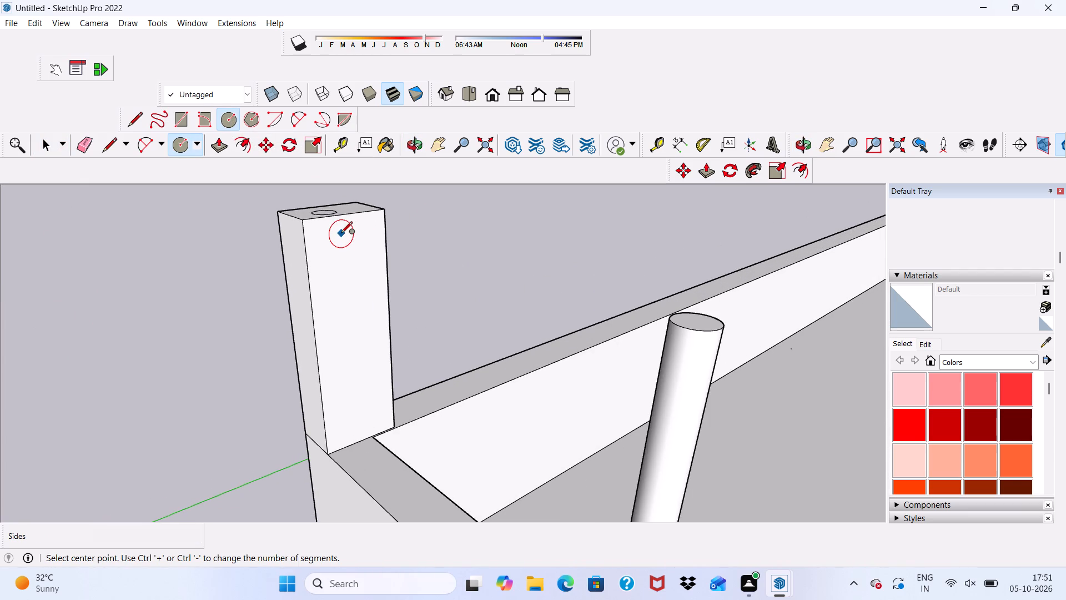
pyautogui.click(340, 236)
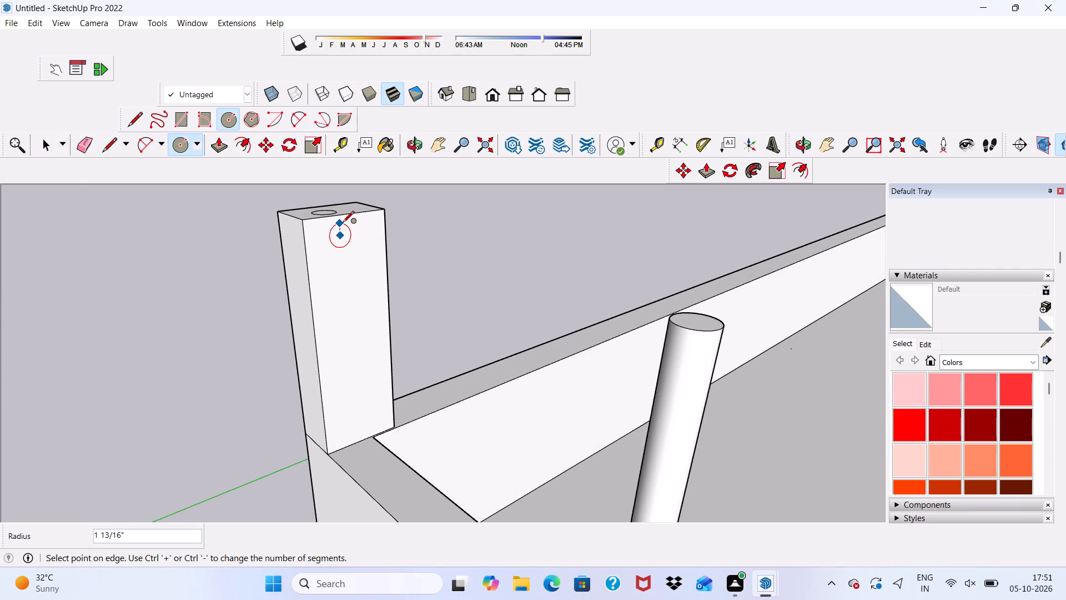
pyautogui.click(343, 223)
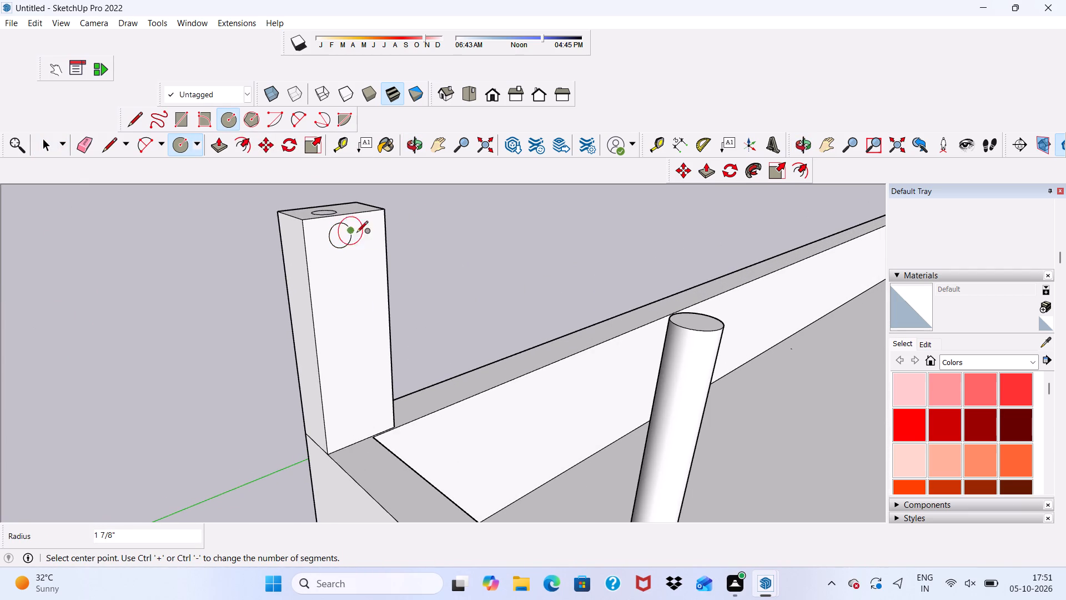
pyautogui.press('space')
# Copy the circle about 6 15/16" down the same face of the rectangular corner post.
pyautogui.click(342, 227)
pyautogui.click(339, 226)
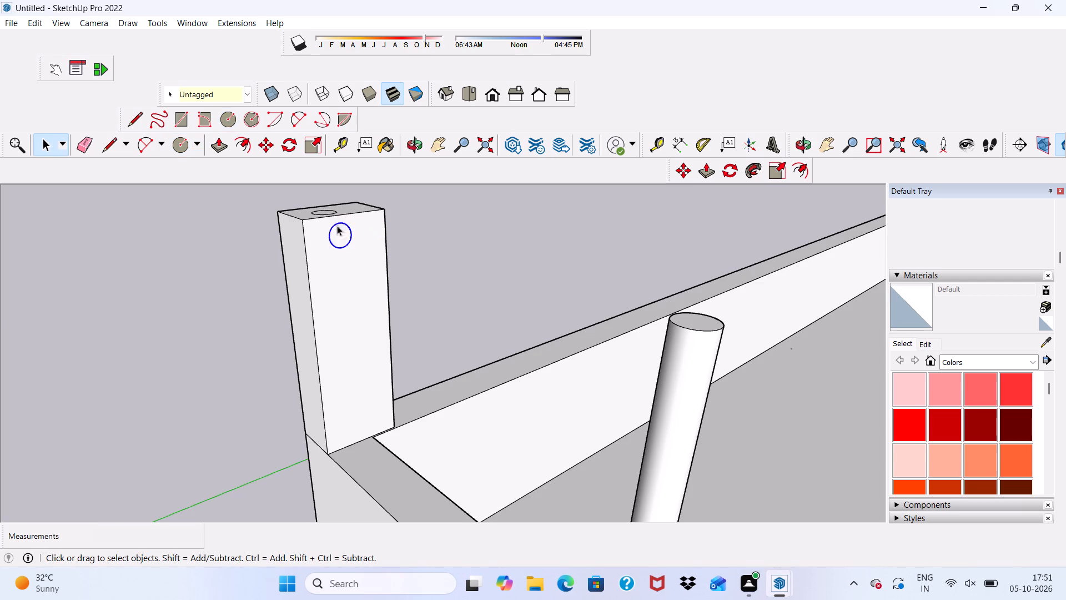
pyautogui.click(260, 146)
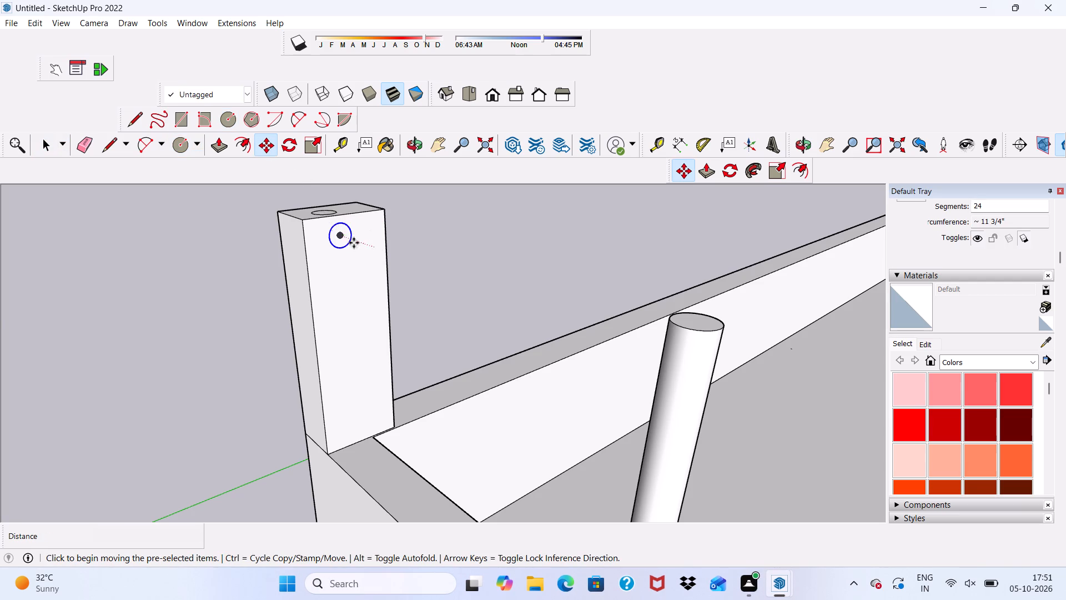
pyautogui.click(344, 238)
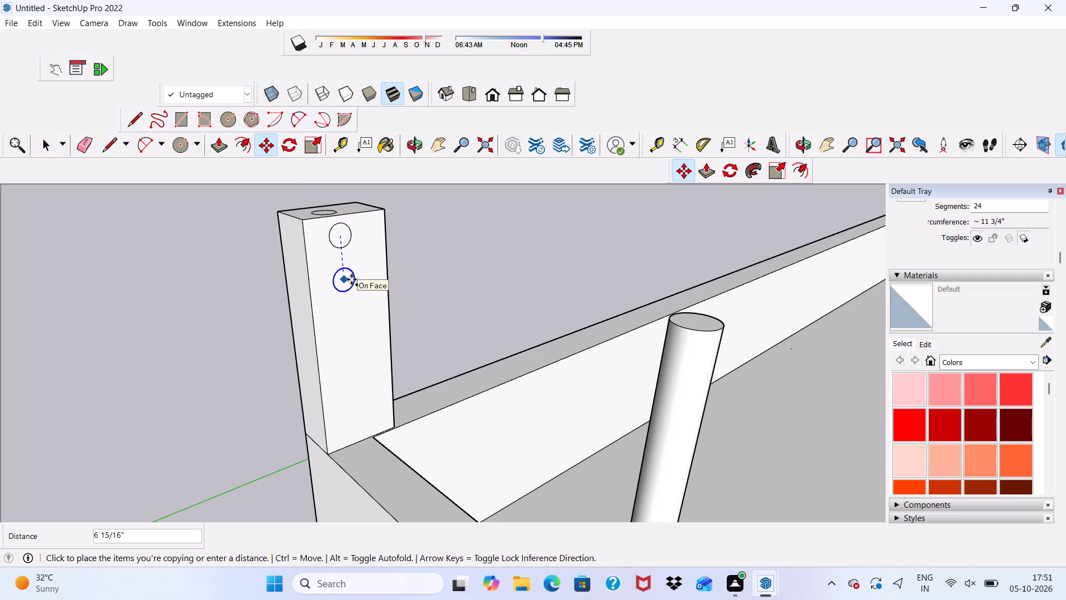
pyautogui.click(351, 279)
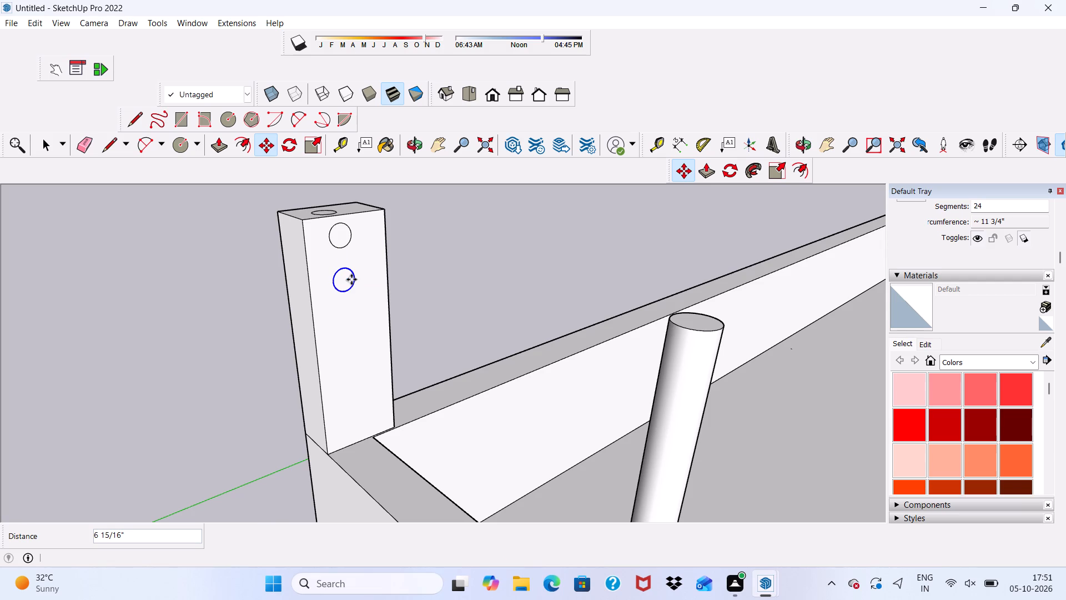
# Repeat the copied circle as an array of 5 equally spaced copies down the rectangular corner post's face.
pyautogui.hotkey('shift', '*')
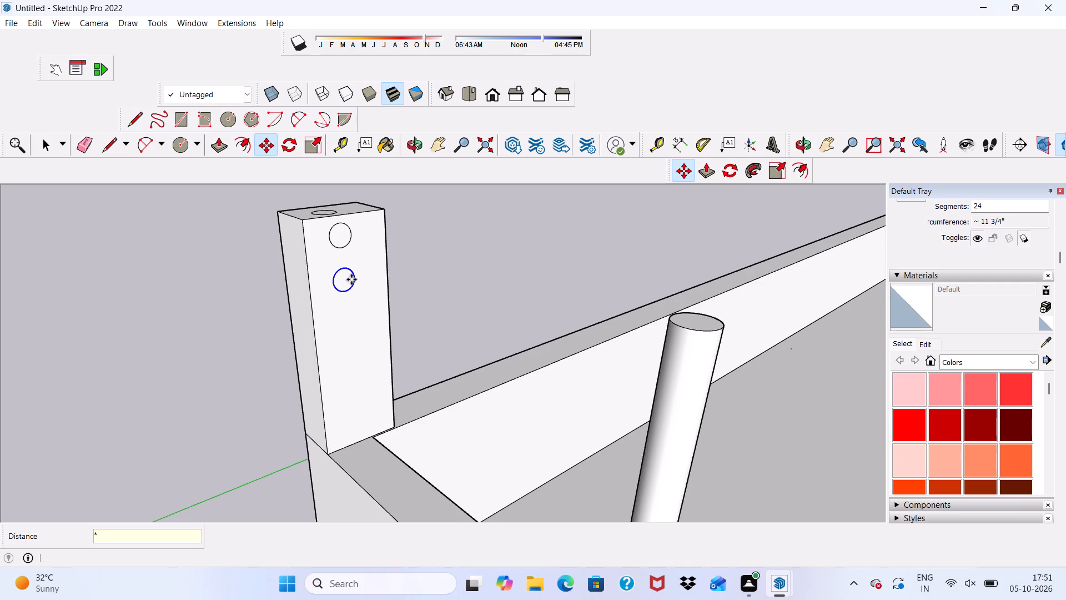
pyautogui.press('5')
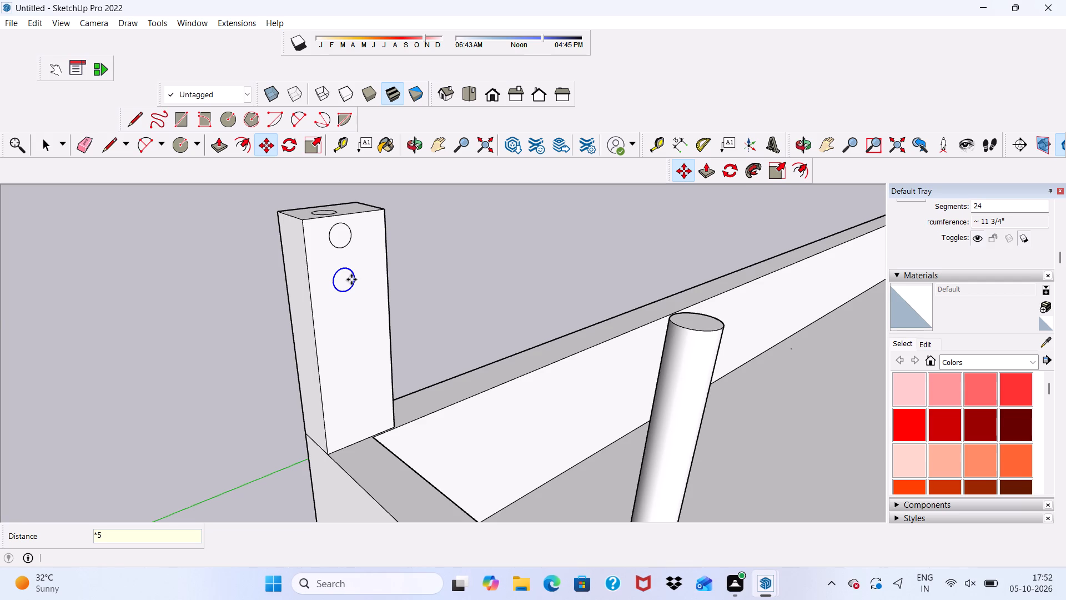
pyautogui.press('Return')
pyautogui.scroll(-2, 345, 139)
pyautogui.scroll(1, 349, 99)
pyautogui.scroll(-3, 365, 101)
pyautogui.scroll(1, 285, 274)
pyautogui.scroll(-2, 285, 296)
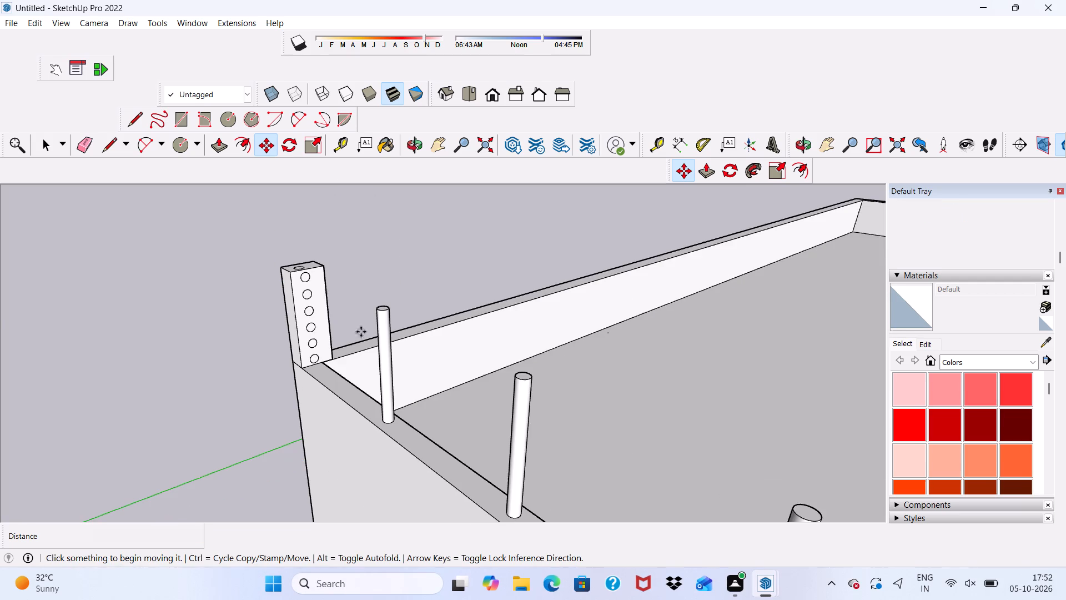
pyautogui.press('space')
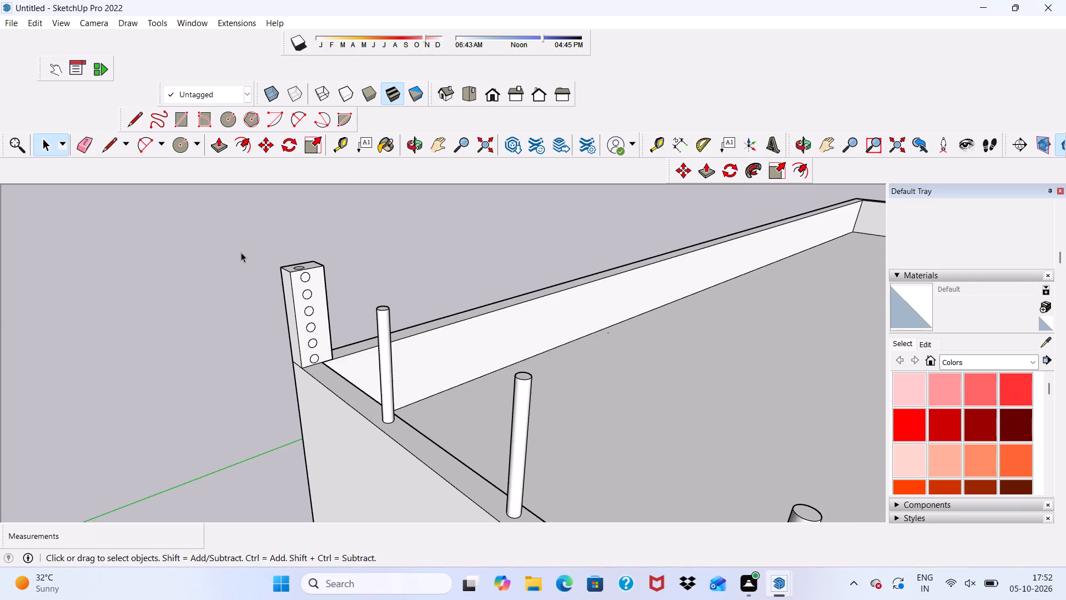
# Extrude the top circle on the corner post about 80' 4 1/2" along the parapet to the last round post.
pyautogui.scroll(-2, 235, 264)
pyautogui.scroll(7, 274, 287)
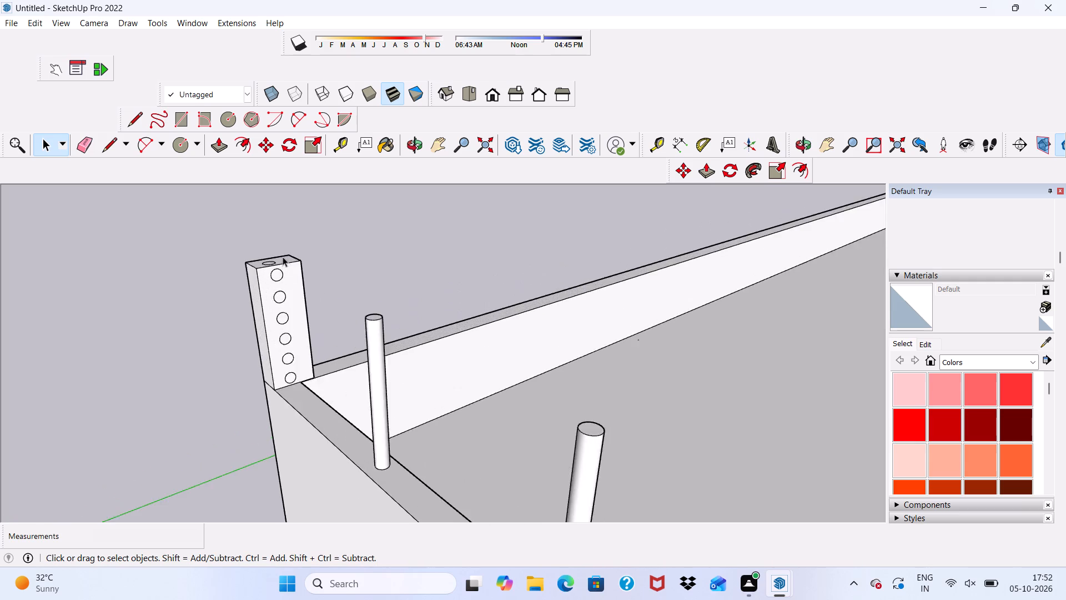
pyautogui.scroll(5, 283, 257)
pyautogui.click(264, 270)
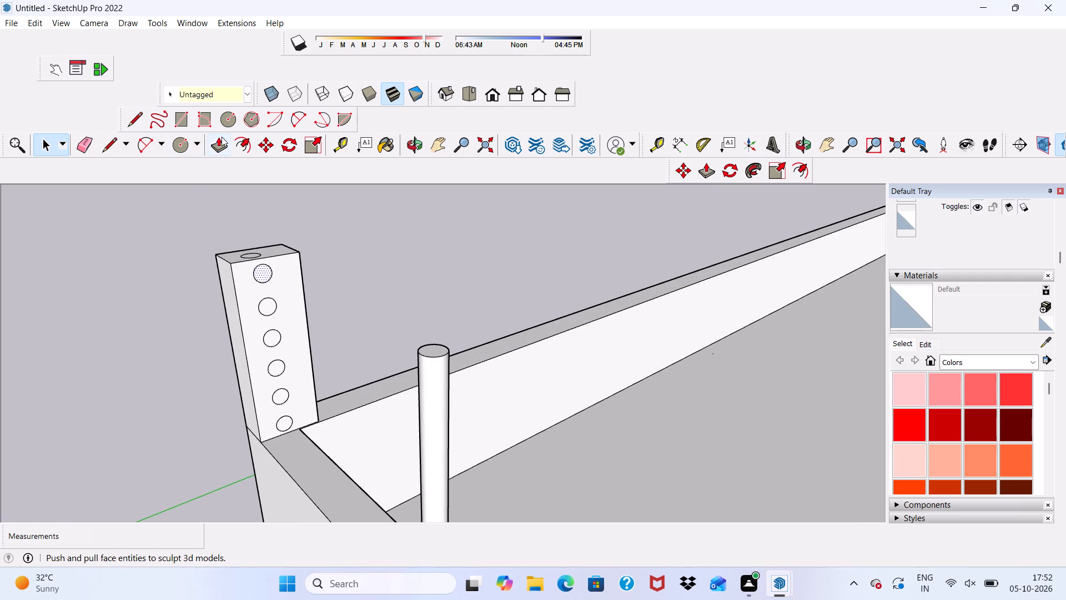
pyautogui.click(222, 141)
pyautogui.scroll(3, 287, 229)
pyautogui.scroll(-2, 273, 251)
pyautogui.scroll(1, 277, 250)
pyautogui.scroll(-4, 289, 251)
pyautogui.scroll(1, 258, 304)
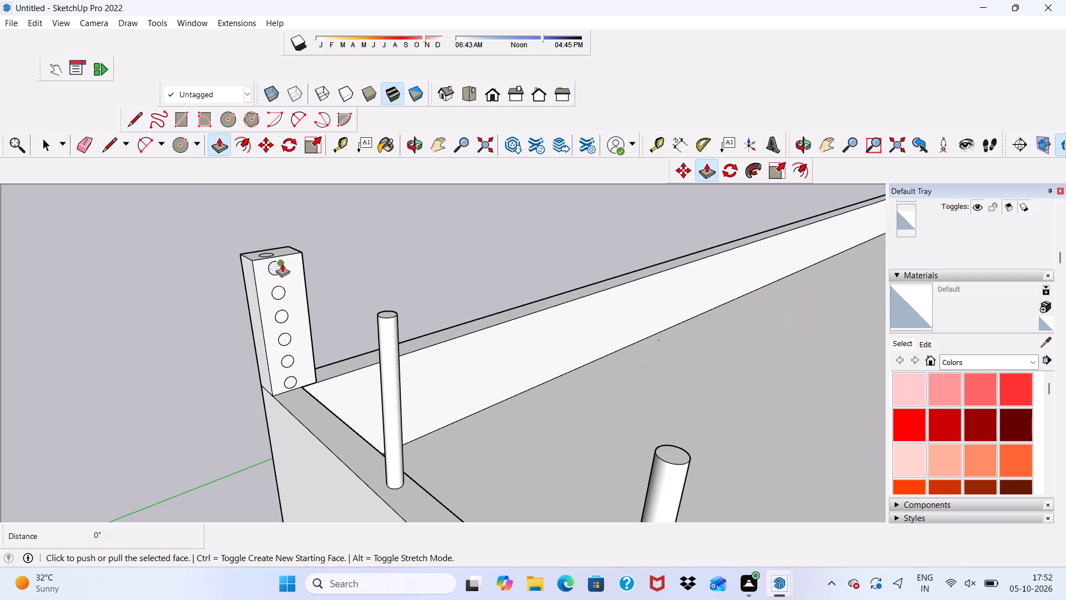
pyautogui.click(279, 263)
pyautogui.scroll(-8, 283, 267)
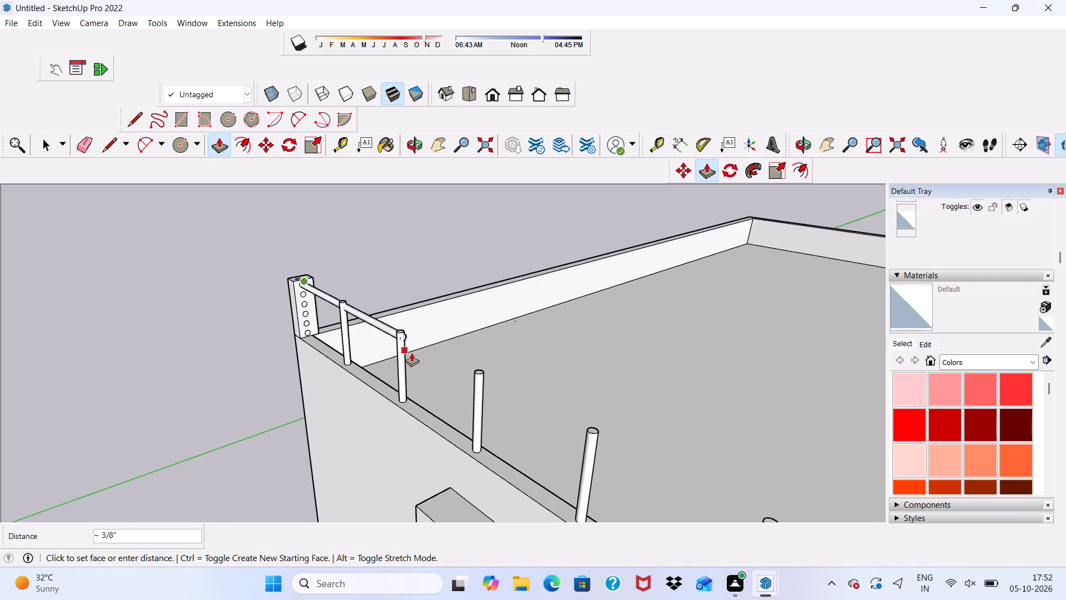
pyautogui.scroll(-20, 413, 353)
pyautogui.scroll(-1, 413, 353)
pyautogui.scroll(3, 709, 455)
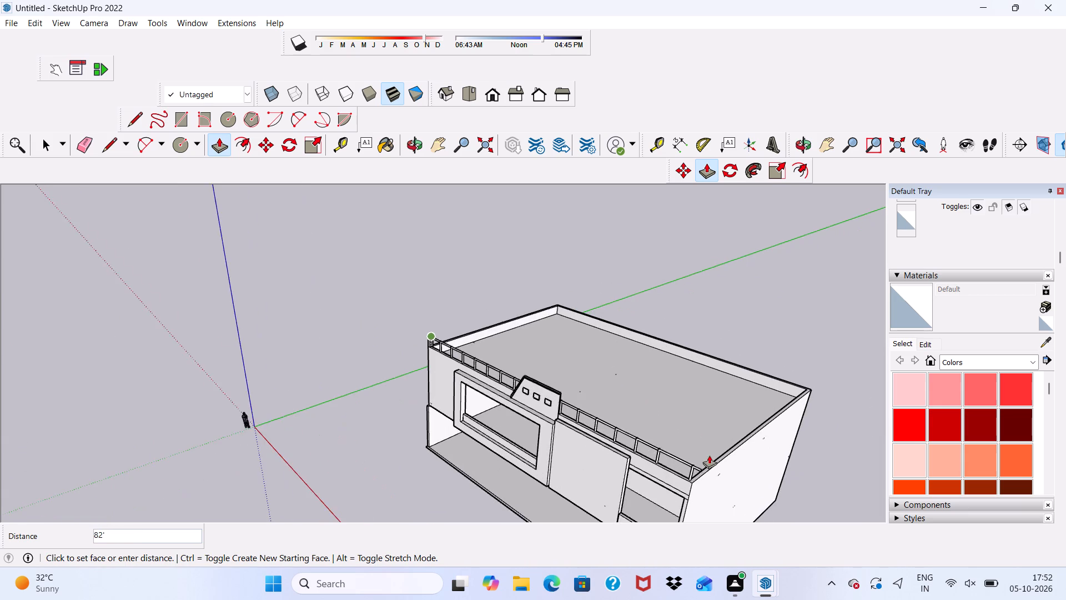
pyautogui.scroll(11, 701, 469)
pyautogui.click(687, 466)
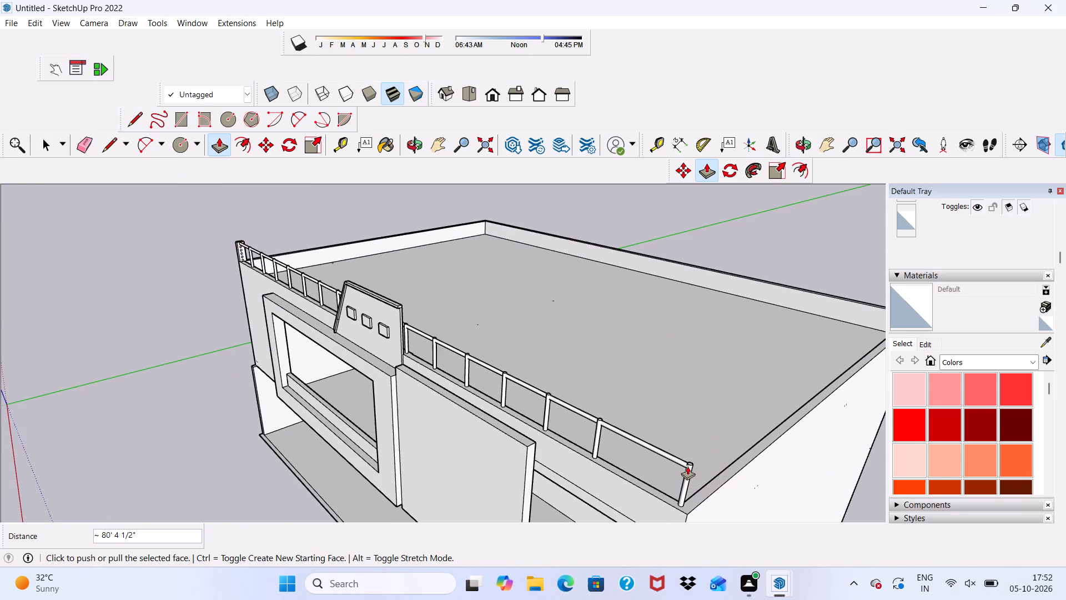
# Extrude the second circle from the top about 80' 5 7/16" along the parapet to the last round post.
pyautogui.scroll(17, 248, 204)
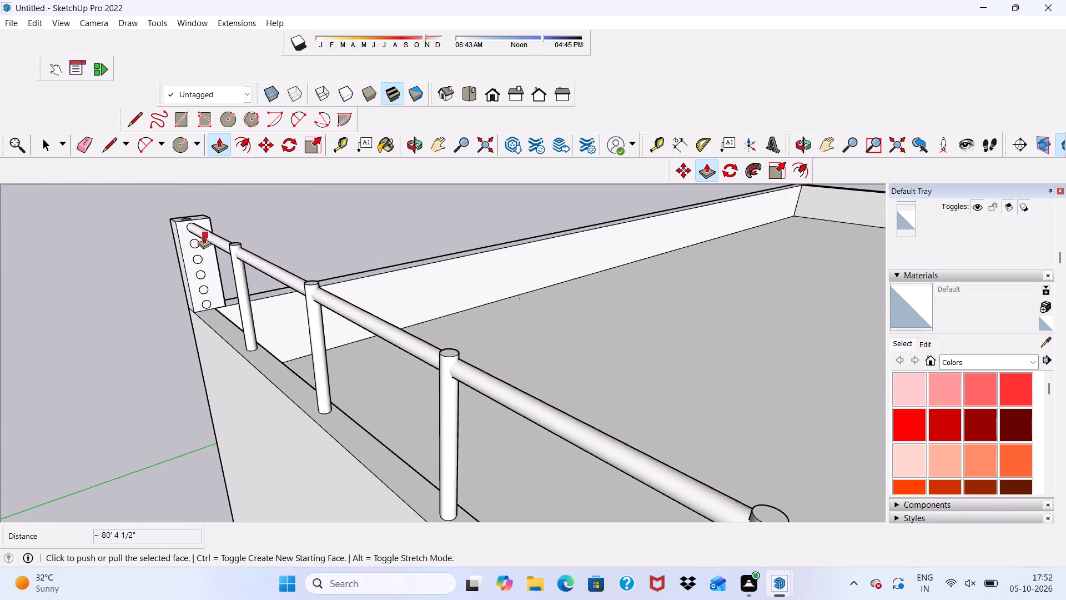
pyautogui.scroll(12, 204, 235)
pyautogui.press('space')
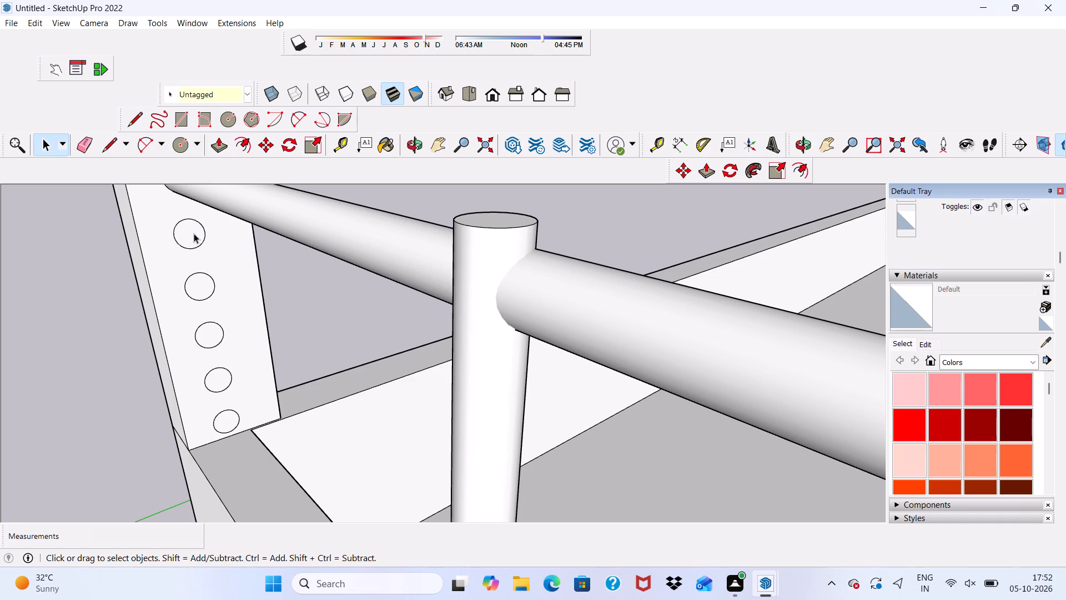
pyautogui.click(193, 233)
pyautogui.click(215, 142)
pyautogui.scroll(2, 189, 249)
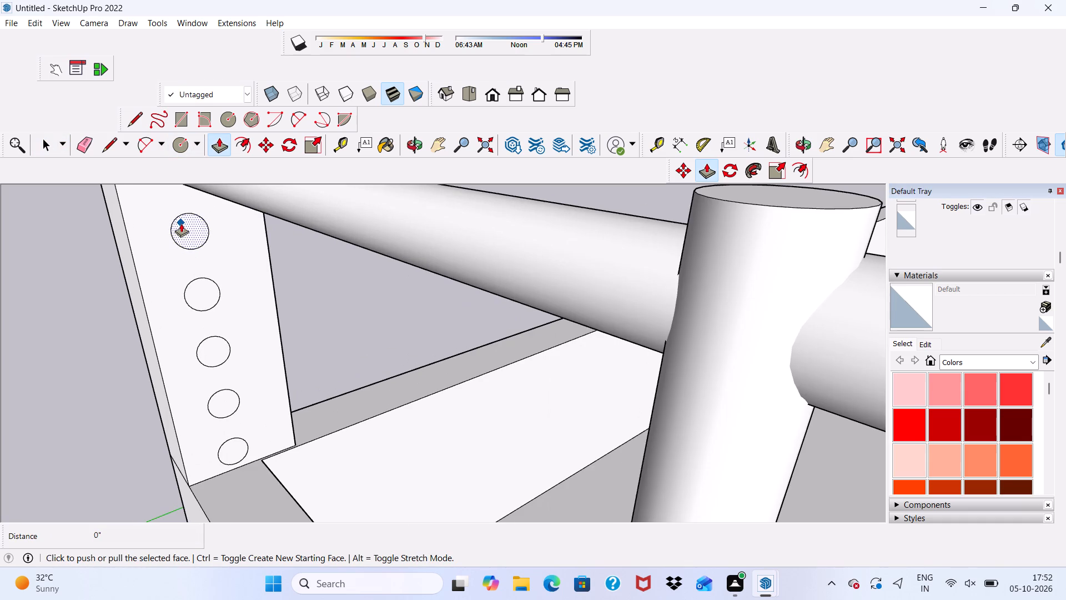
pyautogui.click(181, 223)
pyautogui.scroll(-1, 225, 253)
pyautogui.scroll(1, 238, 261)
pyautogui.scroll(-20, 244, 262)
pyautogui.scroll(-1, 244, 262)
pyautogui.scroll(1, 409, 336)
pyautogui.scroll(-1, 408, 338)
pyautogui.scroll(1, 408, 341)
pyautogui.scroll(-3, 408, 344)
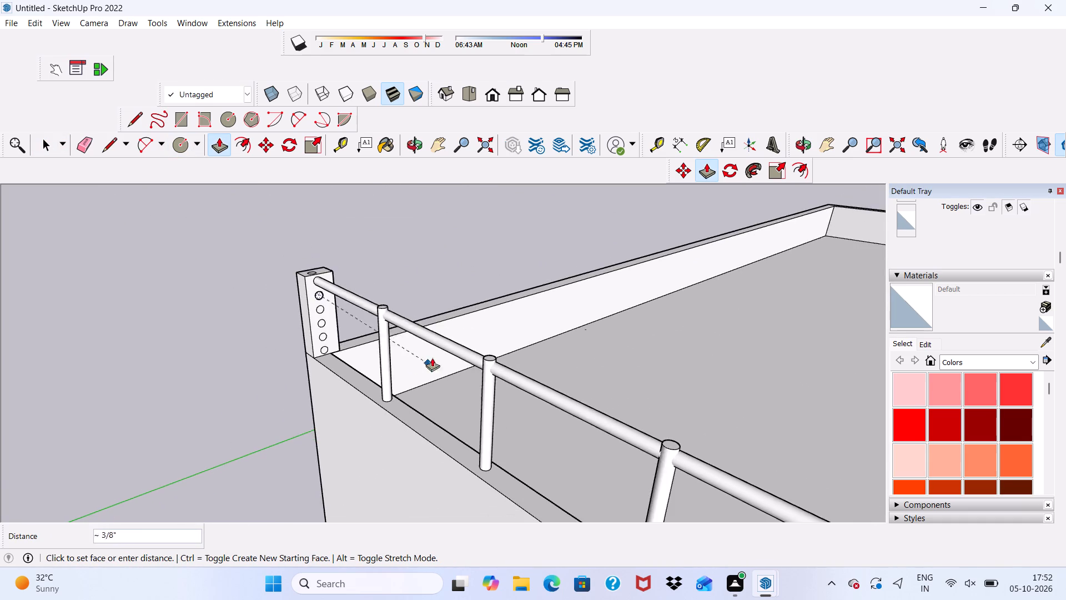
pyautogui.scroll(-18, 432, 358)
pyautogui.scroll(1, 489, 368)
pyautogui.scroll(-2, 504, 392)
pyautogui.scroll(2, 670, 474)
pyautogui.scroll(-6, 643, 446)
pyautogui.scroll(1, 598, 435)
pyautogui.scroll(-4, 602, 446)
pyautogui.scroll(13, 687, 503)
pyautogui.scroll(-4, 741, 462)
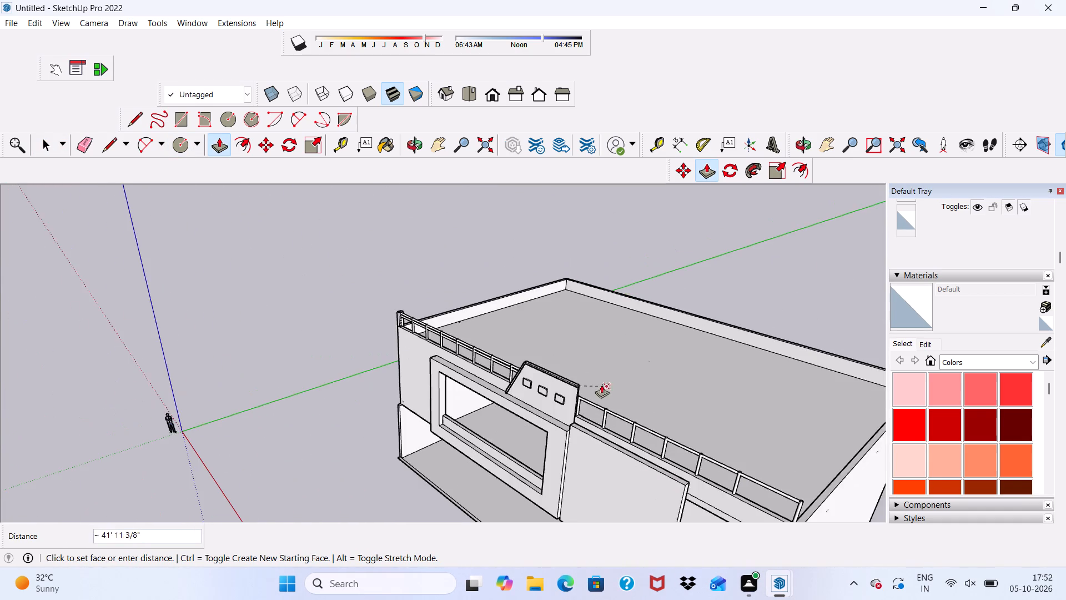
pyautogui.scroll(-4, 601, 384)
pyautogui.scroll(9, 716, 497)
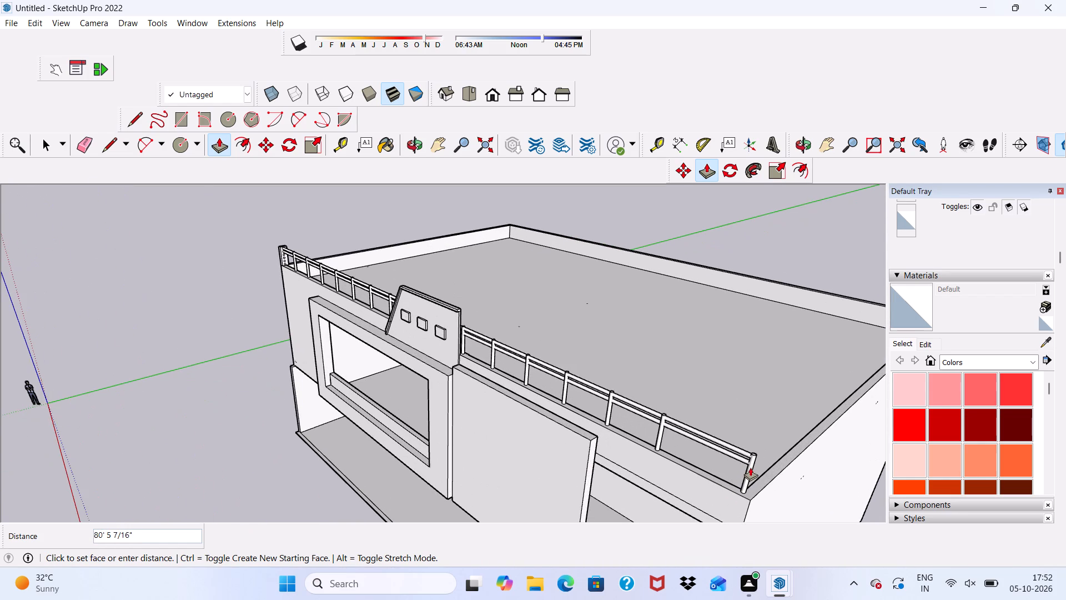
pyautogui.click(750, 467)
# Extrude the third circle from the top about 80' 4 13/16" along the parapet to the last round post.
pyautogui.scroll(-4, 691, 455)
pyautogui.moveTo(691, 455); pyautogui.dragTo(853, 332, button='middle')
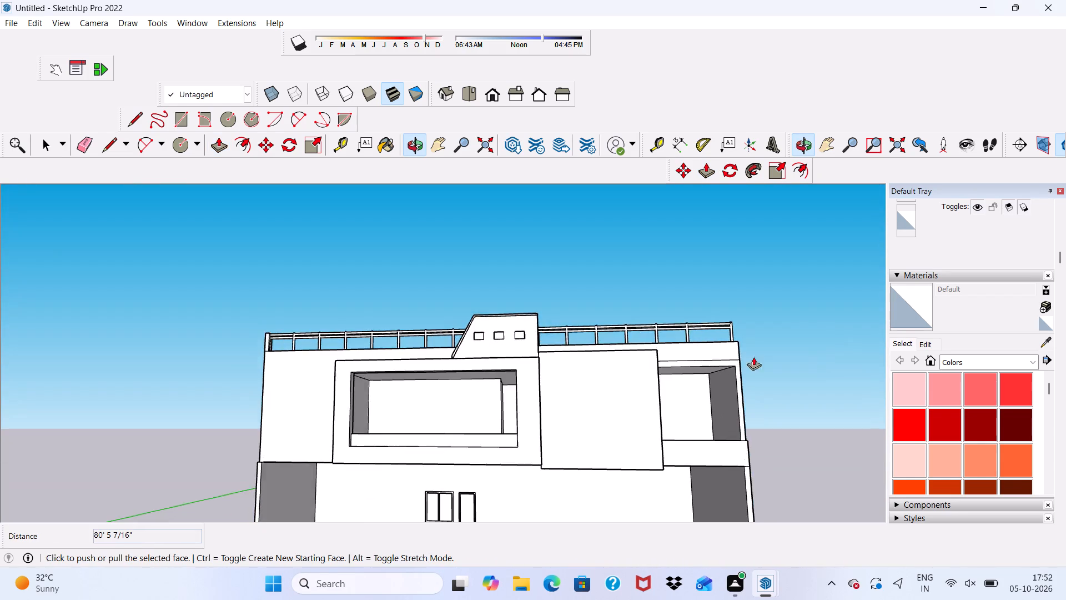
pyautogui.scroll(5, 375, 281)
pyautogui.scroll(16, 293, 369)
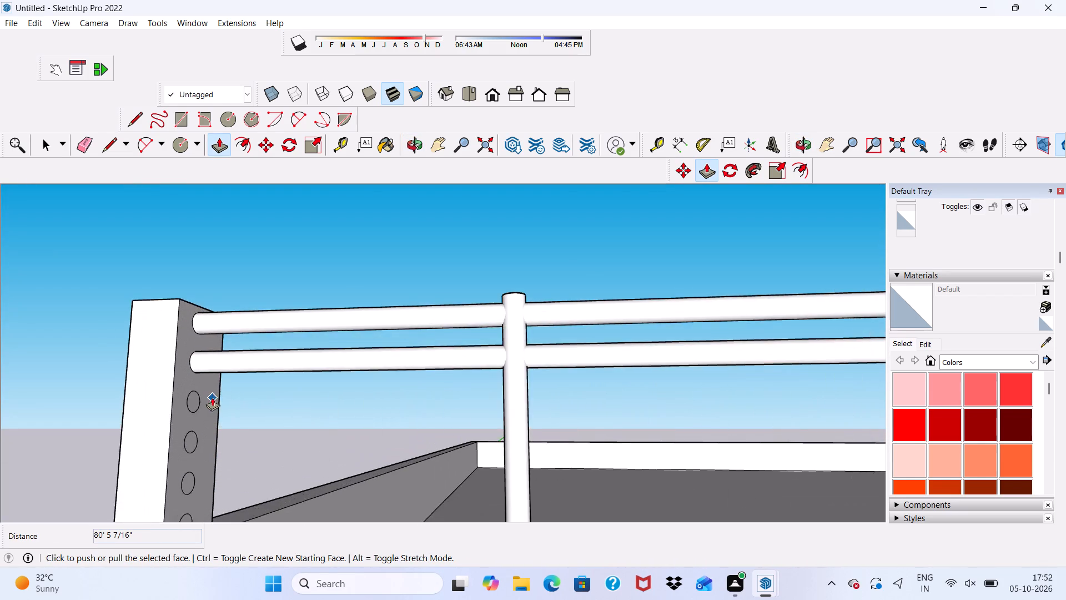
pyautogui.scroll(2, 212, 397)
pyautogui.press('space')
pyautogui.click(189, 398)
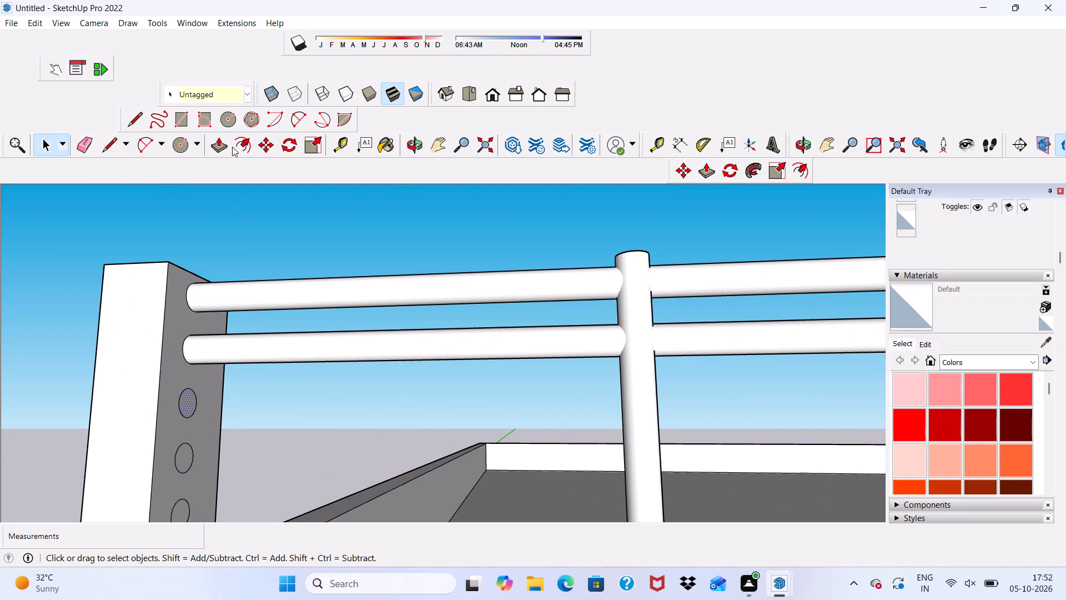
pyautogui.click(217, 139)
pyautogui.scroll(1, 187, 414)
pyautogui.click(188, 399)
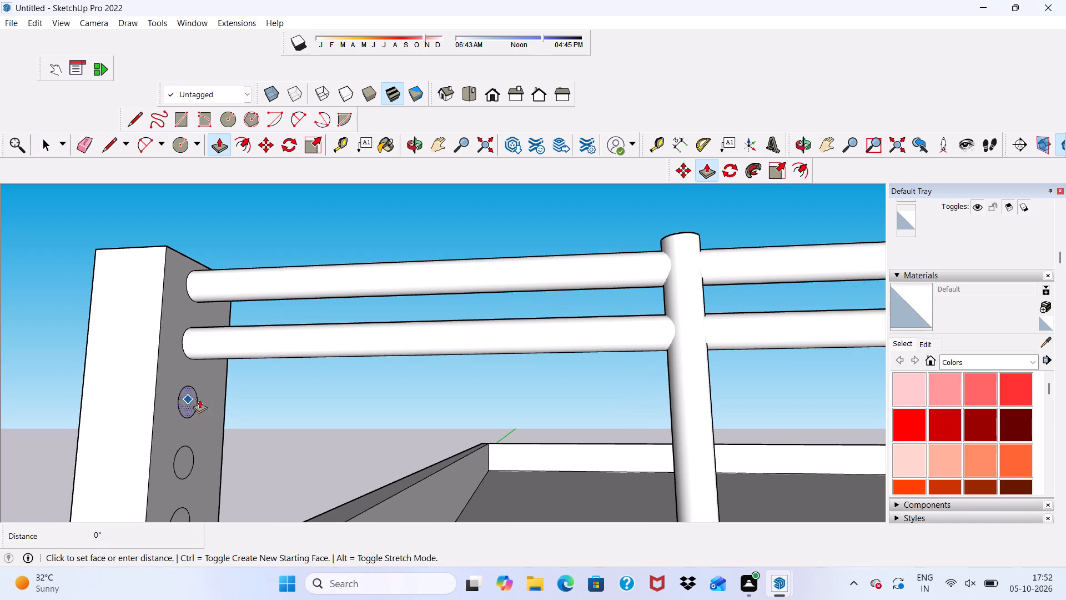
pyautogui.scroll(-4, 215, 399)
pyautogui.scroll(-18, 254, 397)
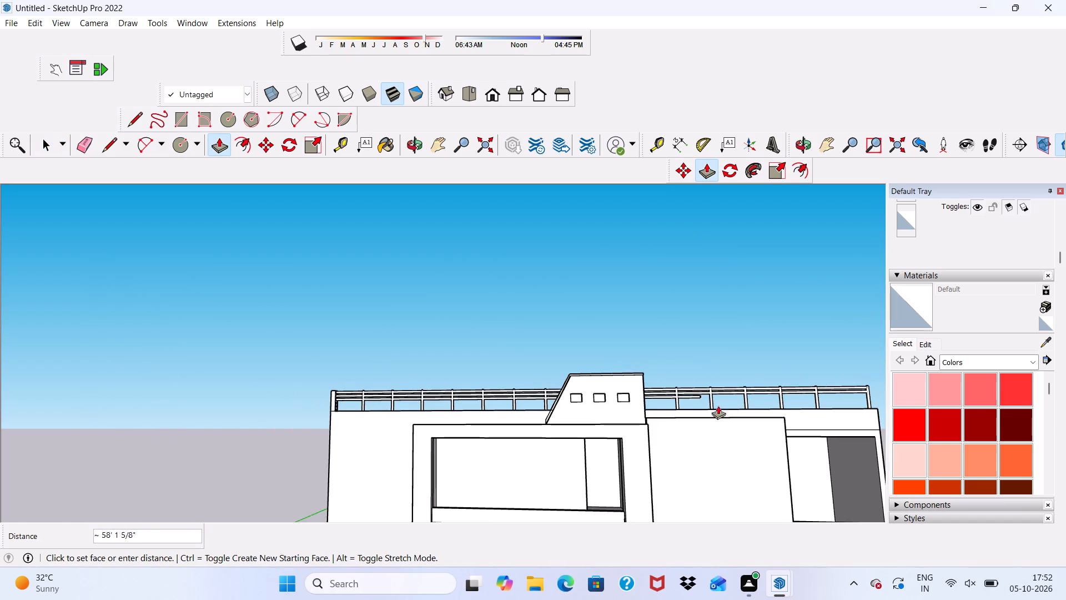
pyautogui.scroll(7, 772, 401)
pyautogui.scroll(-5, 741, 384)
pyautogui.scroll(-4, 661, 356)
pyautogui.scroll(2, 753, 393)
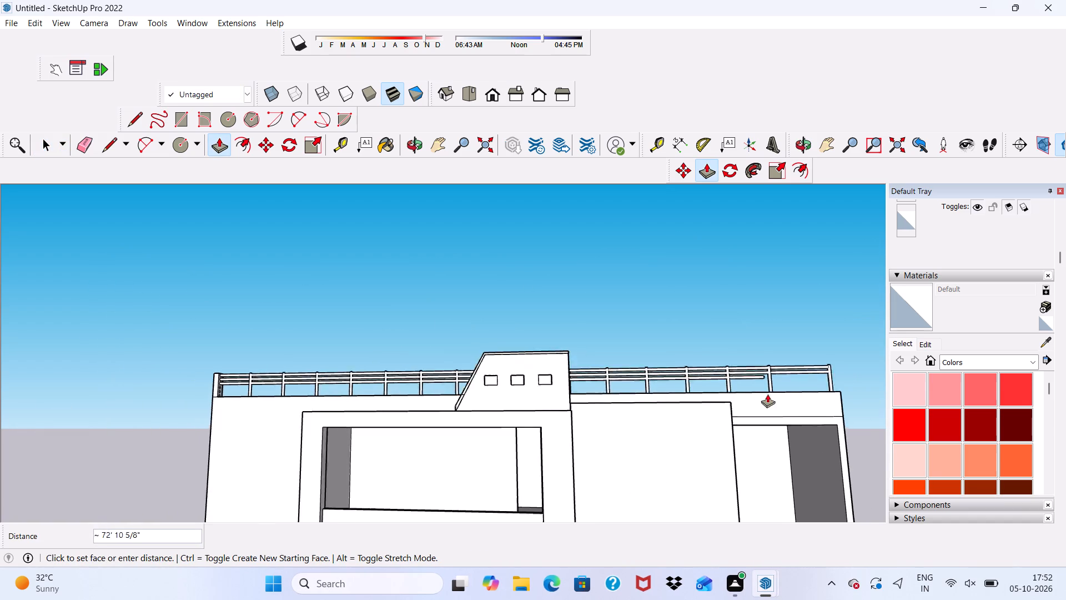
pyautogui.scroll(6, 767, 394)
pyautogui.scroll(6, 837, 378)
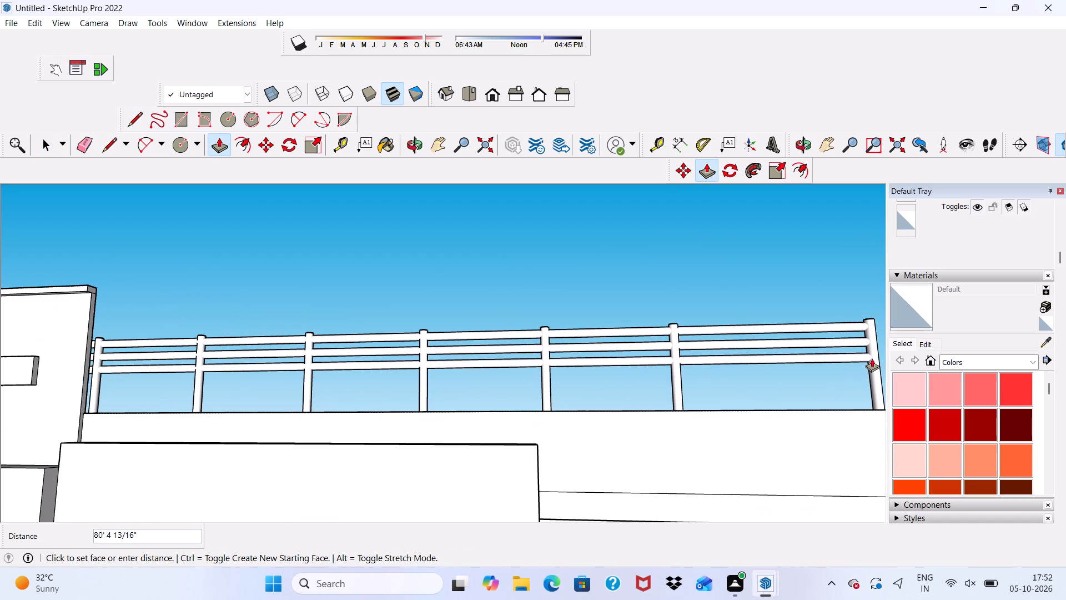
pyautogui.click(872, 358)
# Extrude the fourth circle from the top about 80' 3 1/2" along the parapet to the last round post.
pyautogui.scroll(1, 695, 331)
pyautogui.scroll(-5, 694, 332)
pyautogui.moveTo(645, 314); pyautogui.dragTo(458, 401, button='middle')
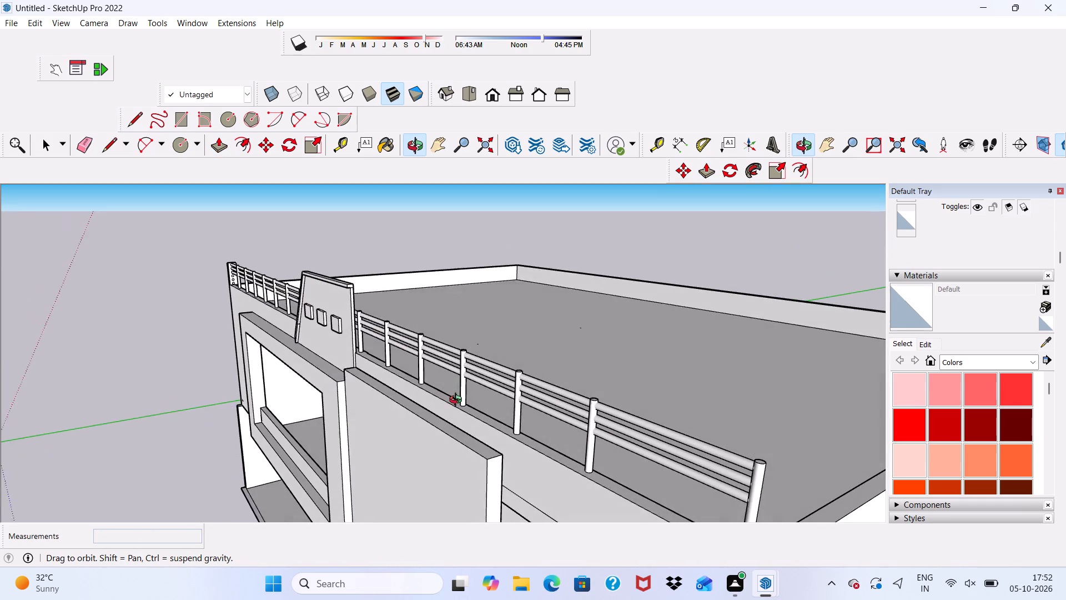
pyautogui.moveTo(458, 401); pyautogui.dragTo(467, 396, button='middle')
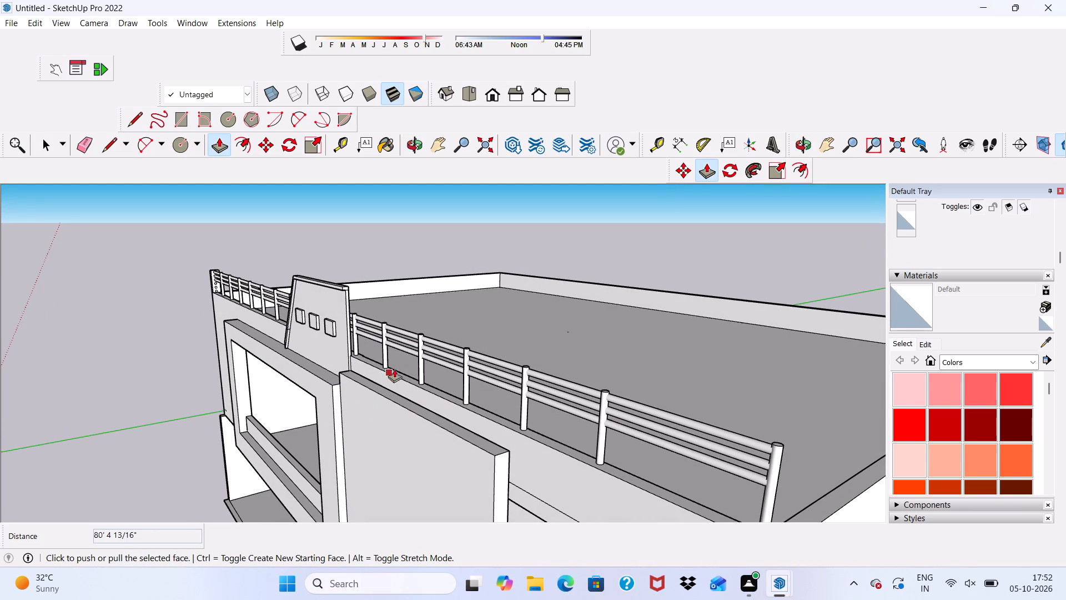
pyautogui.scroll(4, 398, 367)
pyautogui.scroll(9, 171, 286)
pyautogui.scroll(3, 279, 273)
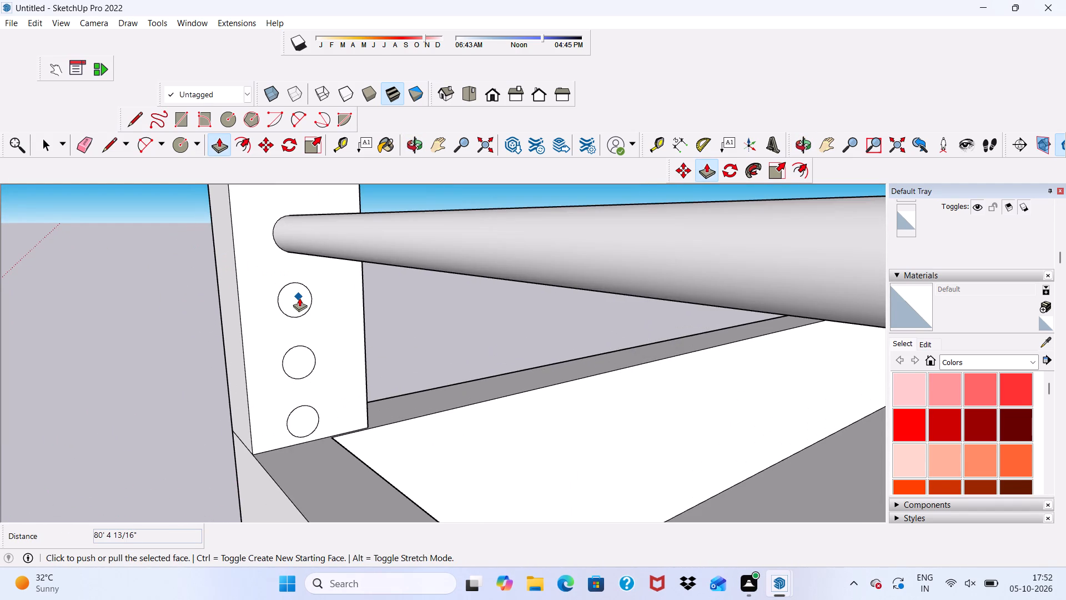
pyautogui.press('space')
pyautogui.click(299, 299)
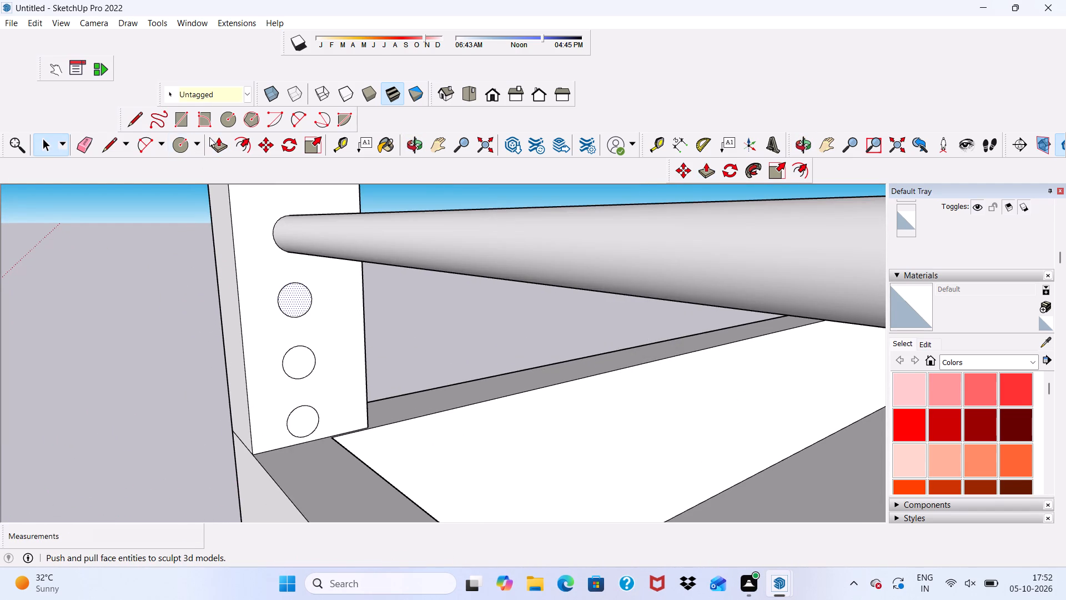
pyautogui.click(215, 137)
pyautogui.click(296, 296)
pyautogui.scroll(-5, 301, 289)
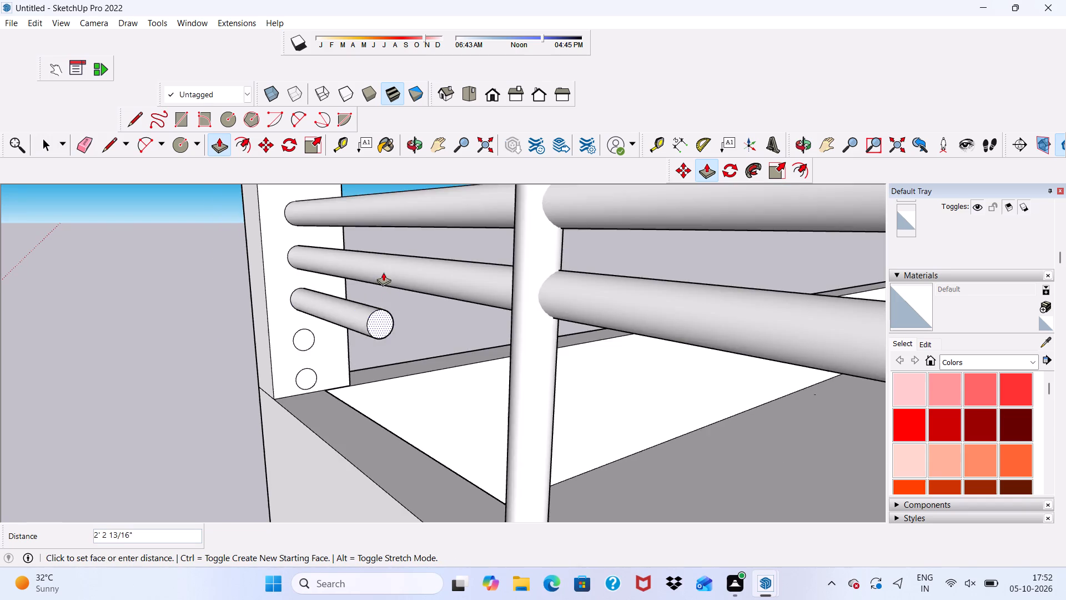
pyautogui.scroll(-3, 383, 272)
pyautogui.scroll(1, 386, 292)
pyautogui.scroll(-15, 389, 294)
pyautogui.scroll(1, 471, 358)
pyautogui.scroll(-1, 634, 388)
pyautogui.scroll(2, 625, 394)
pyautogui.scroll(-3, 617, 398)
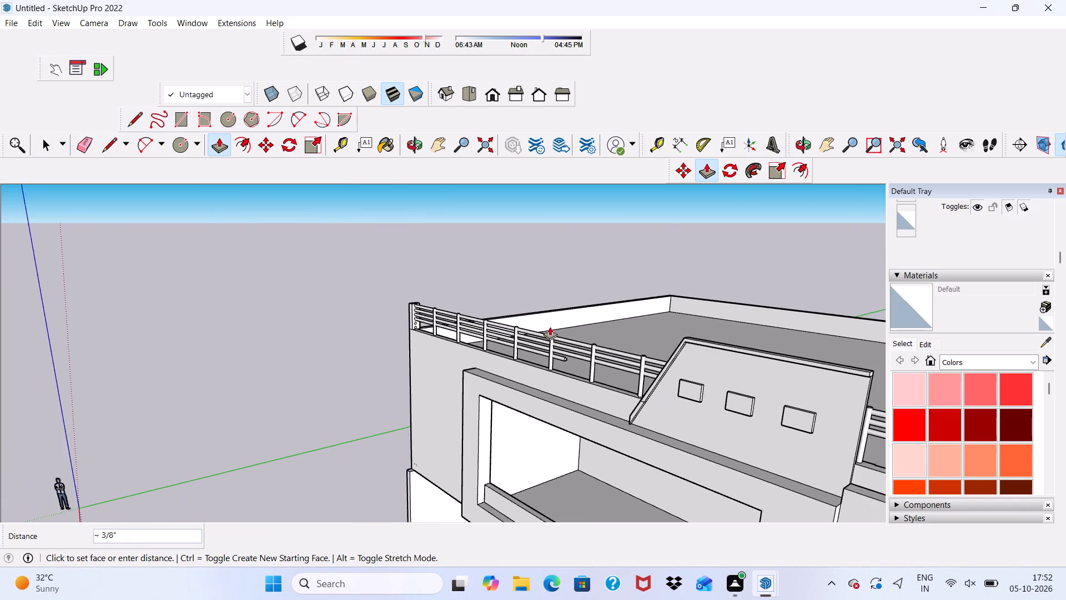
pyautogui.scroll(-2, 550, 327)
pyautogui.scroll(1, 516, 357)
pyautogui.scroll(-3, 516, 362)
pyautogui.scroll(-2, 753, 433)
pyautogui.scroll(5, 818, 440)
pyautogui.scroll(-3, 662, 377)
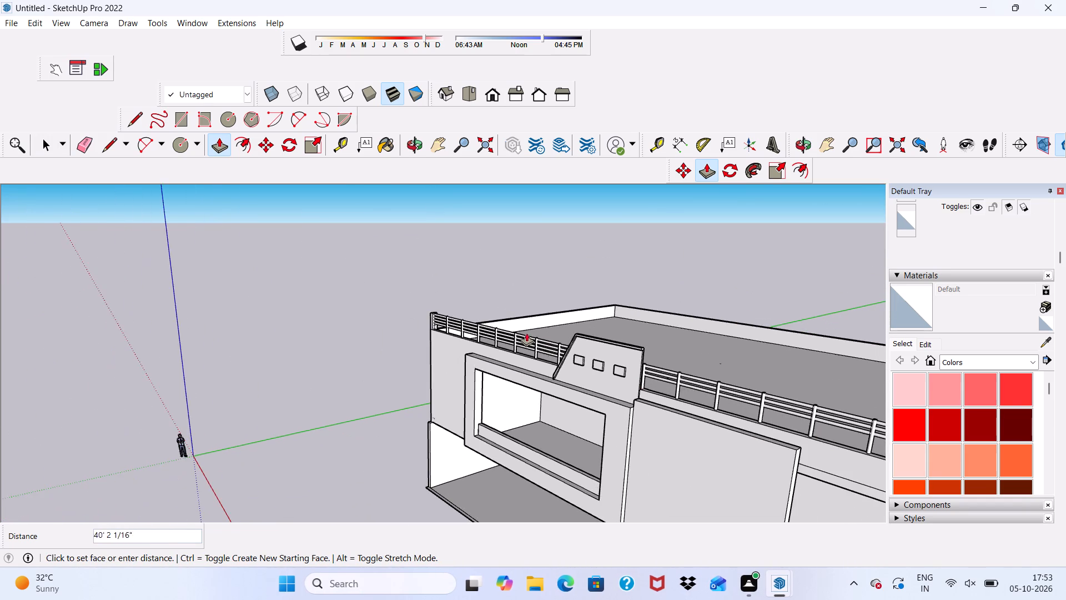
pyautogui.scroll(1, 524, 333)
pyautogui.scroll(-2, 524, 347)
pyautogui.scroll(3, 728, 446)
pyautogui.scroll(-9, 576, 354)
pyautogui.scroll(6, 670, 416)
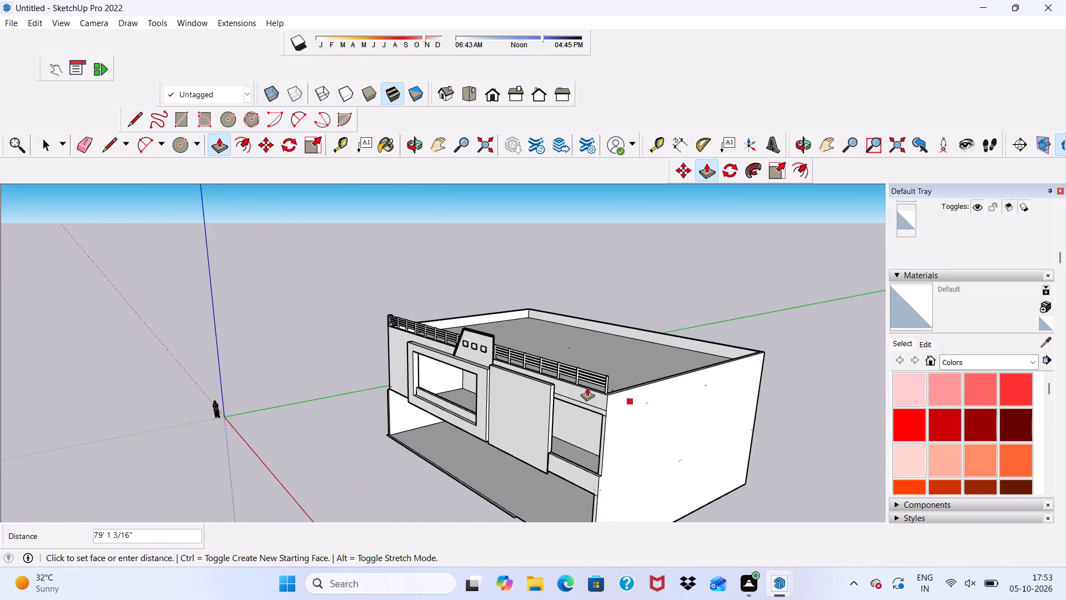
pyautogui.scroll(9, 587, 387)
pyautogui.click(615, 396)
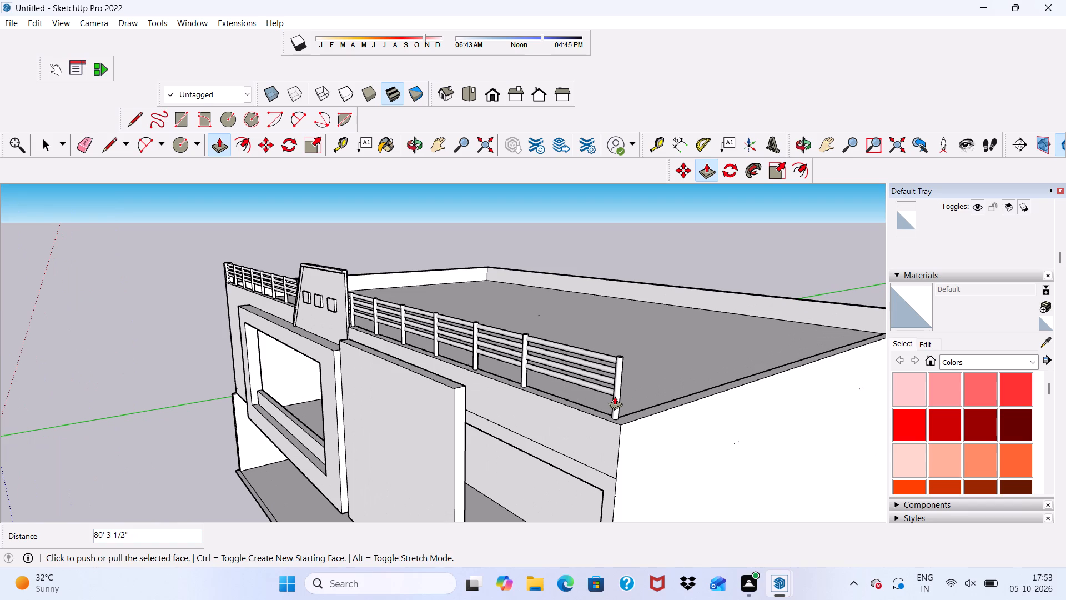
# Select the face of the fifth circle from the top on the corner post for extruding the next rail.
pyautogui.scroll(-2, 542, 363)
pyautogui.scroll(9, 353, 360)
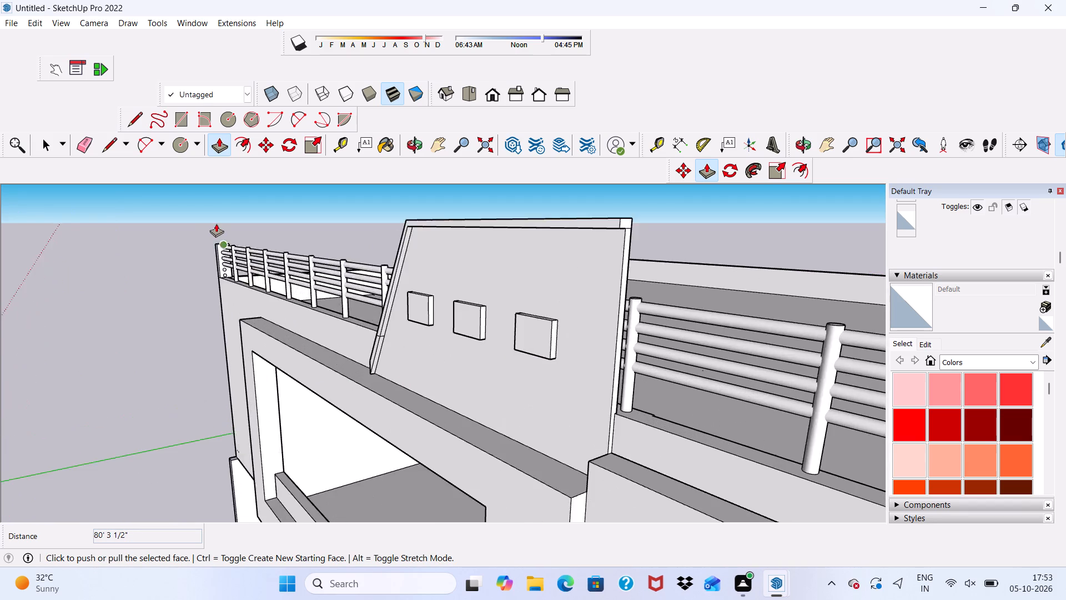
pyautogui.scroll(1, 216, 223)
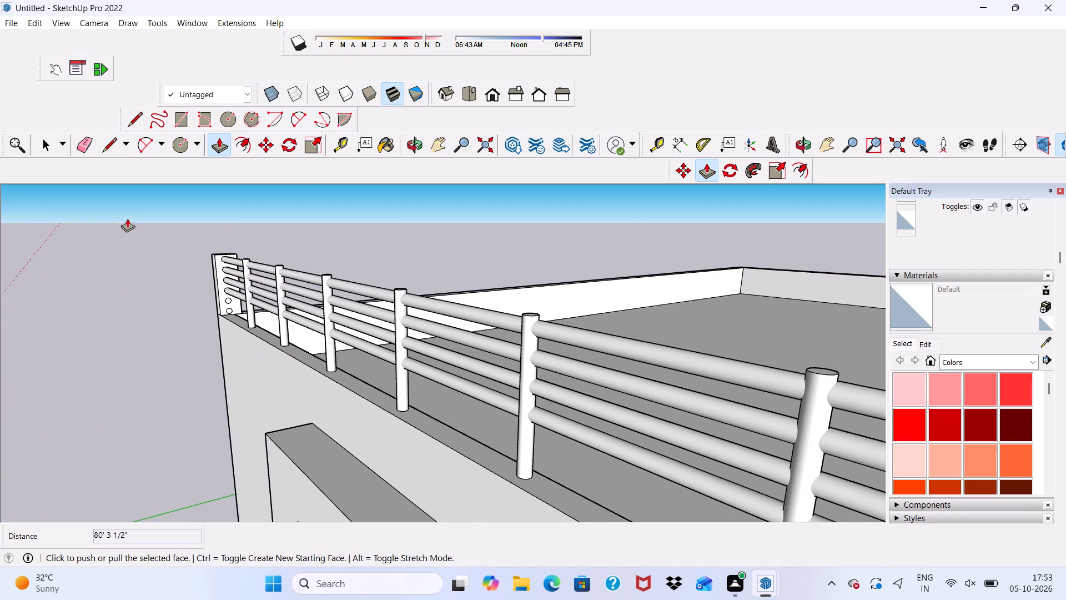
pyautogui.scroll(3, 273, 301)
pyautogui.scroll(5, 219, 309)
pyautogui.press('space')
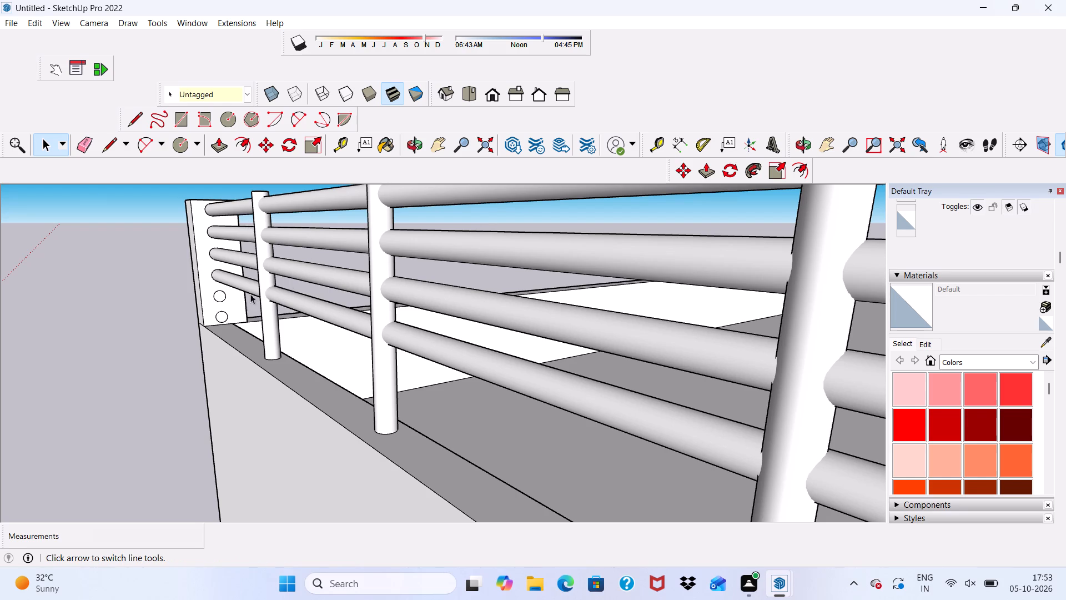
pyautogui.click(216, 296)
pyautogui.scroll(3, 249, 146)
pyautogui.scroll(-2, 204, 179)
pyautogui.scroll(8, 235, 281)
pyautogui.click(208, 295)
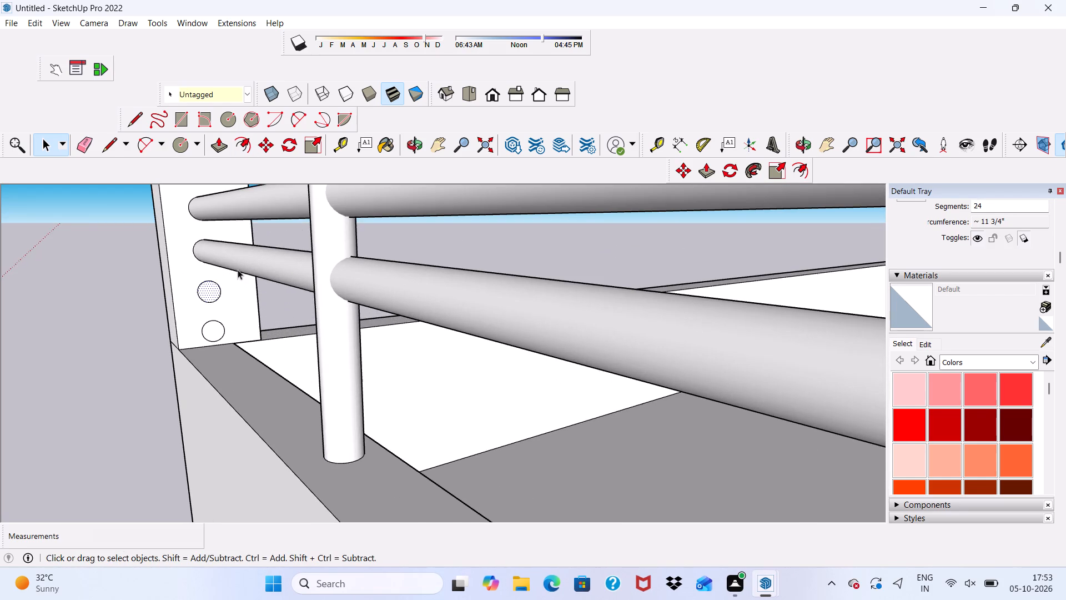
# Extrude the fifth circle from the top about 80' 2 15/16" along the parapet to the last round post.
pyautogui.scroll(1, 285, 229)
pyautogui.click(222, 139)
pyautogui.scroll(-7, 199, 158)
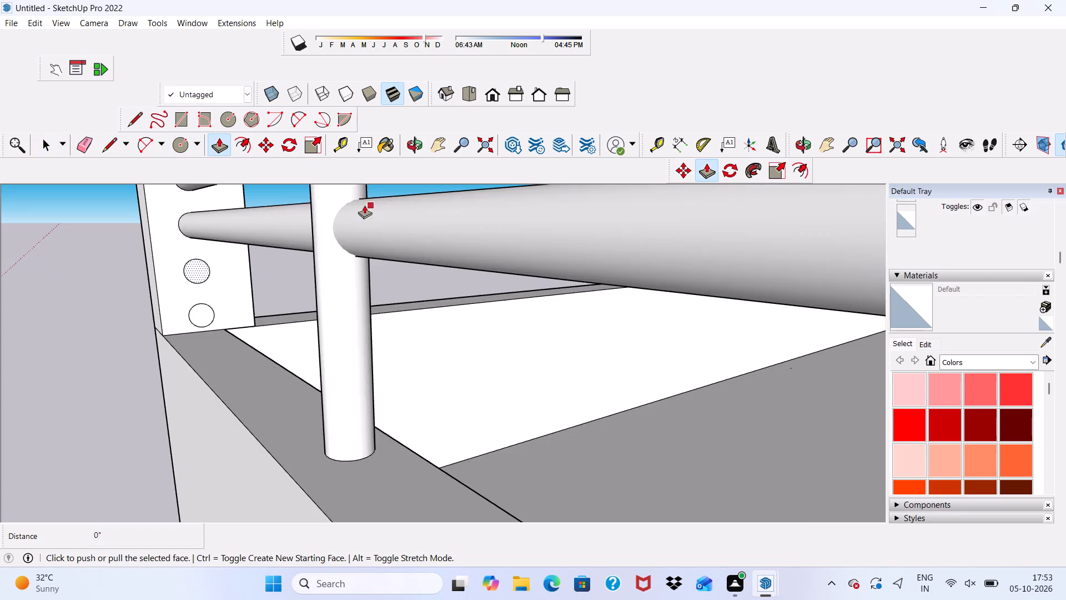
pyautogui.scroll(-5, 364, 205)
pyautogui.scroll(4, 228, 263)
pyautogui.click(225, 263)
pyautogui.scroll(-3, 245, 268)
pyautogui.scroll(4, 275, 282)
pyautogui.scroll(-1, 288, 286)
pyautogui.scroll(1, 325, 286)
pyautogui.scroll(-1, 325, 287)
pyautogui.scroll(1, 325, 290)
pyautogui.scroll(-14, 329, 292)
pyautogui.scroll(1, 274, 294)
pyautogui.scroll(-1, 272, 294)
pyautogui.scroll(1, 272, 295)
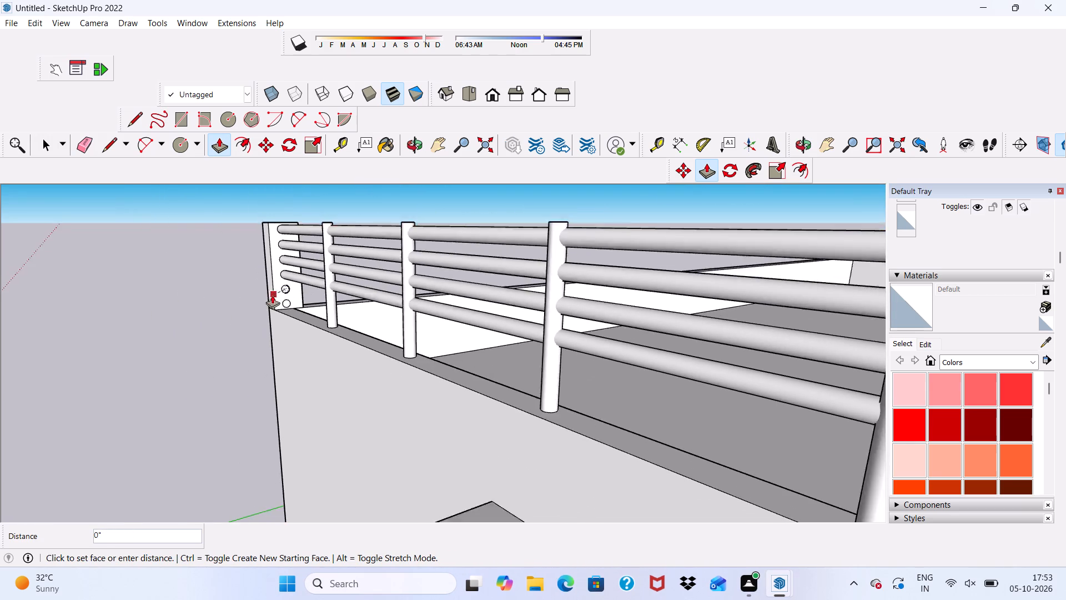
pyautogui.scroll(-17, 239, 291)
pyautogui.scroll(-2, 339, 284)
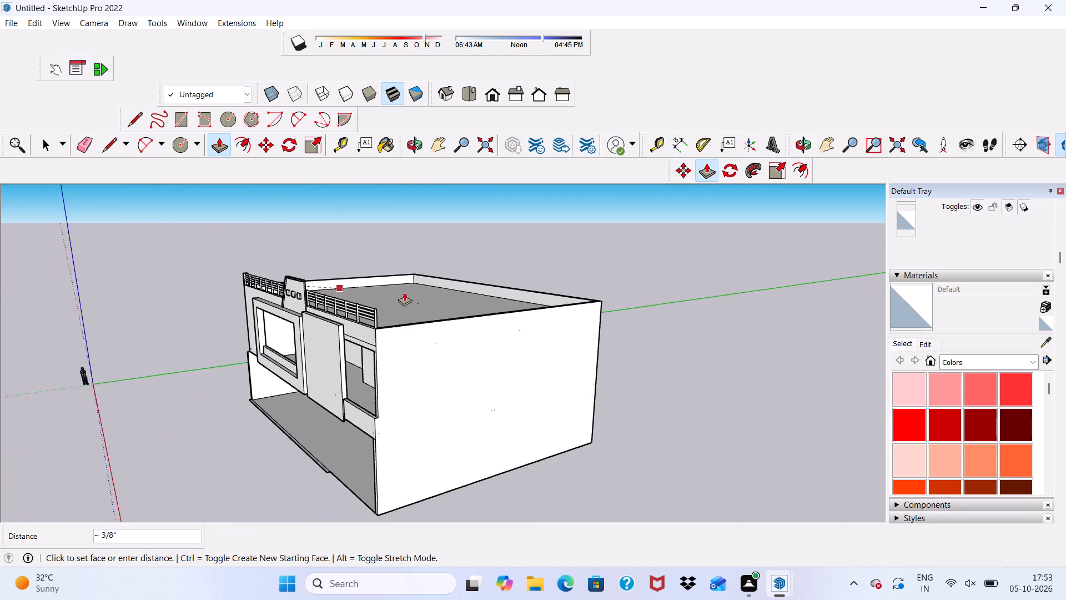
pyautogui.scroll(2, 435, 302)
pyautogui.scroll(9, 349, 327)
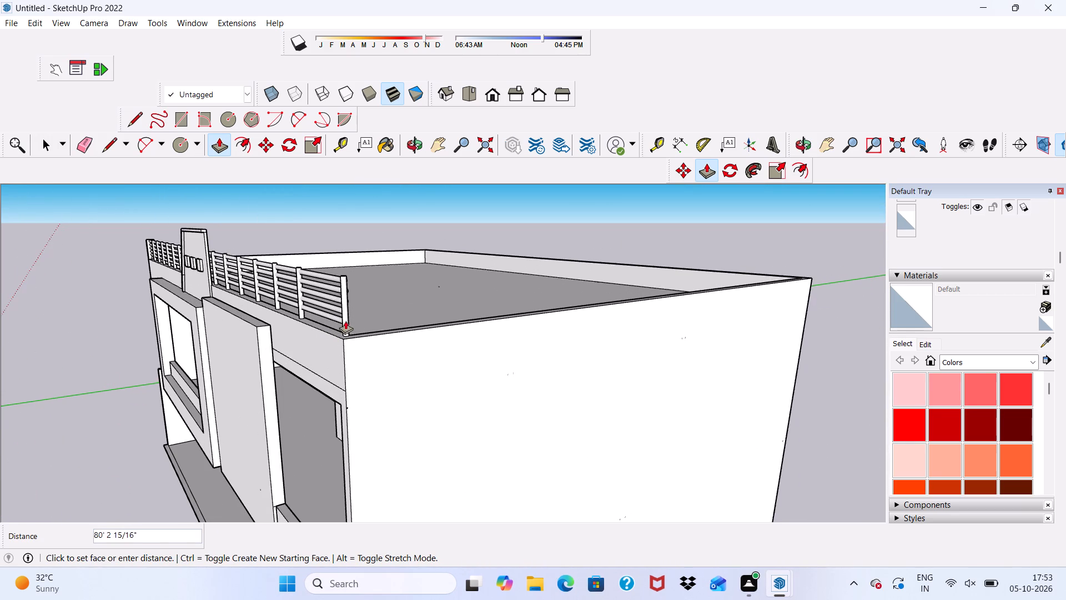
pyautogui.click(345, 321)
# Extrude the lowest circle on the corner post about 80' 4 15/16" along the parapet to the last round post.
pyautogui.scroll(4, 193, 254)
pyautogui.moveTo(233, 261); pyautogui.dragTo(459, 248, button='middle')
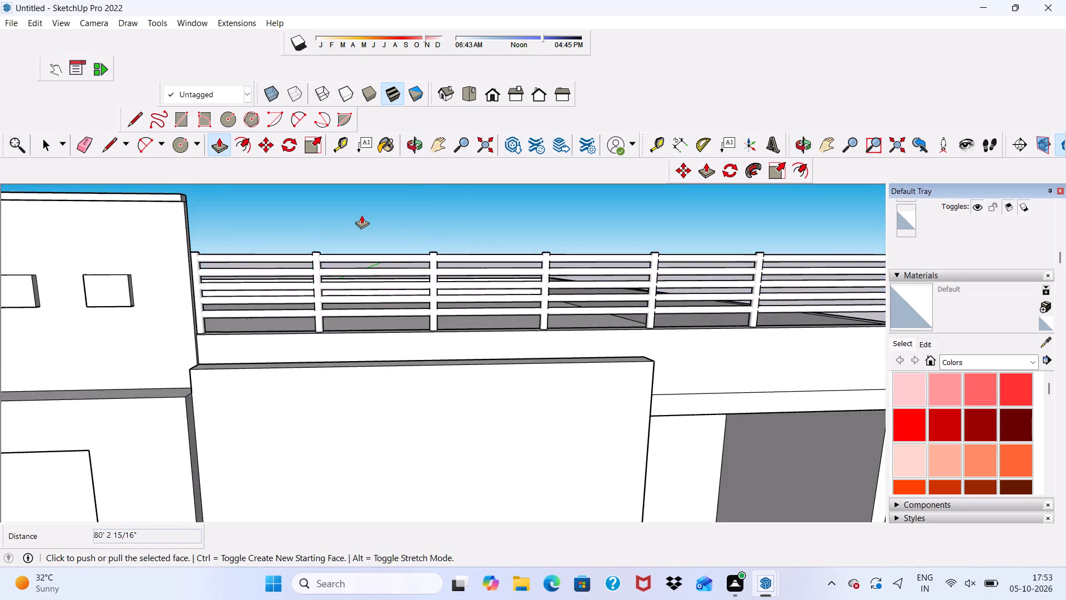
pyautogui.scroll(1, 362, 214)
pyautogui.scroll(-8, 362, 214)
pyautogui.scroll(1, 430, 228)
pyautogui.moveTo(426, 244); pyautogui.dragTo(311, 225, button='middle')
pyautogui.scroll(3, 163, 274)
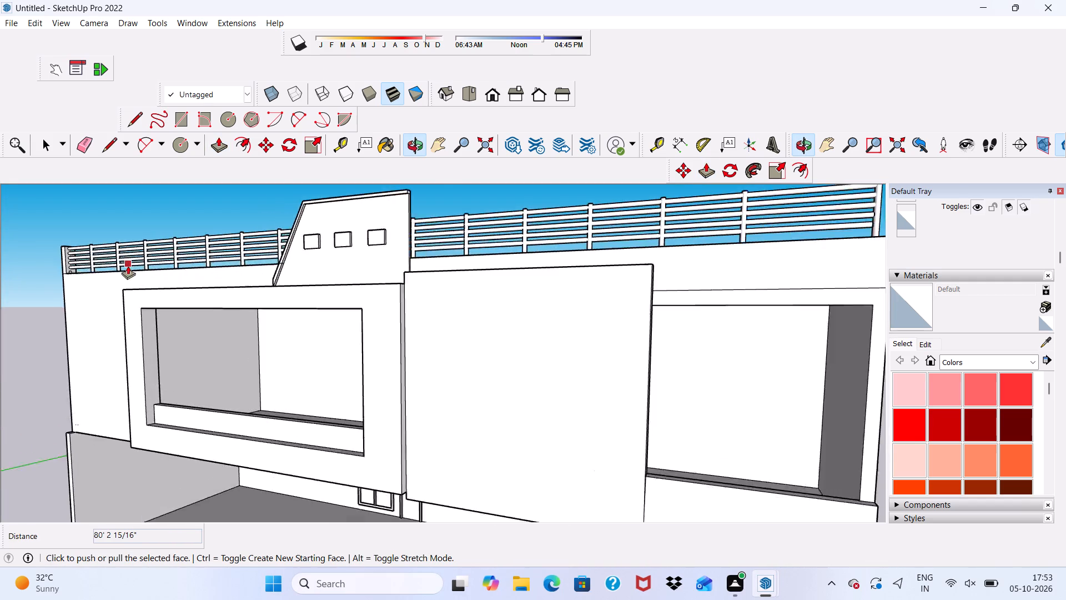
pyautogui.scroll(1, 128, 266)
pyautogui.scroll(4, 83, 250)
pyautogui.scroll(-1, 98, 268)
pyautogui.moveTo(98, 270); pyautogui.dragTo(108, 267, button='middle')
pyautogui.scroll(13, 102, 269)
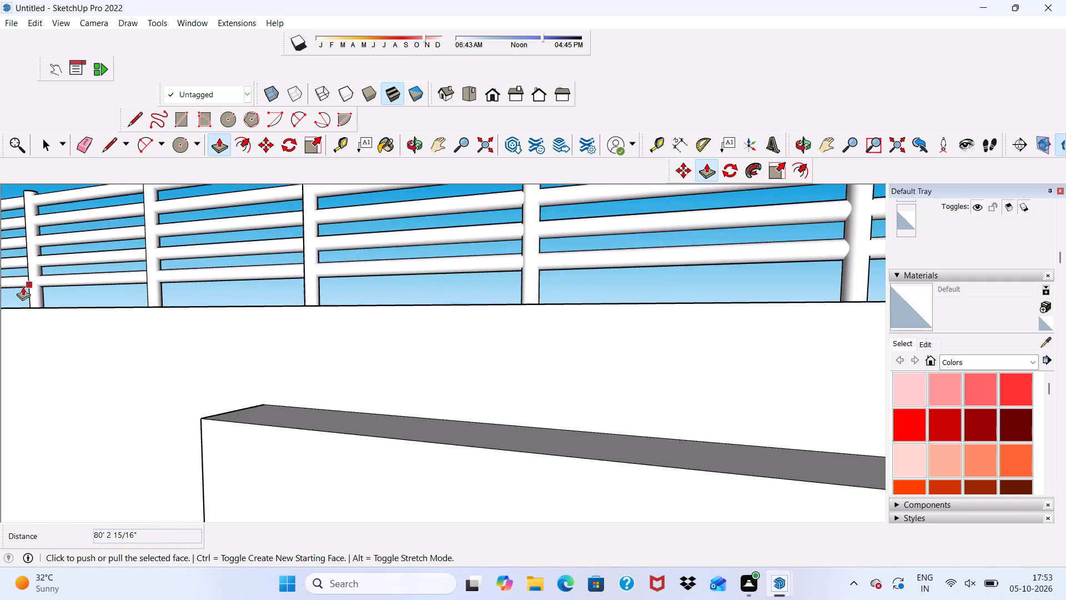
pyautogui.scroll(2, 23, 287)
pyautogui.scroll(-9, 135, 234)
pyautogui.moveTo(383, 248); pyautogui.dragTo(239, 297, button='middle')
pyautogui.scroll(5, 243, 203)
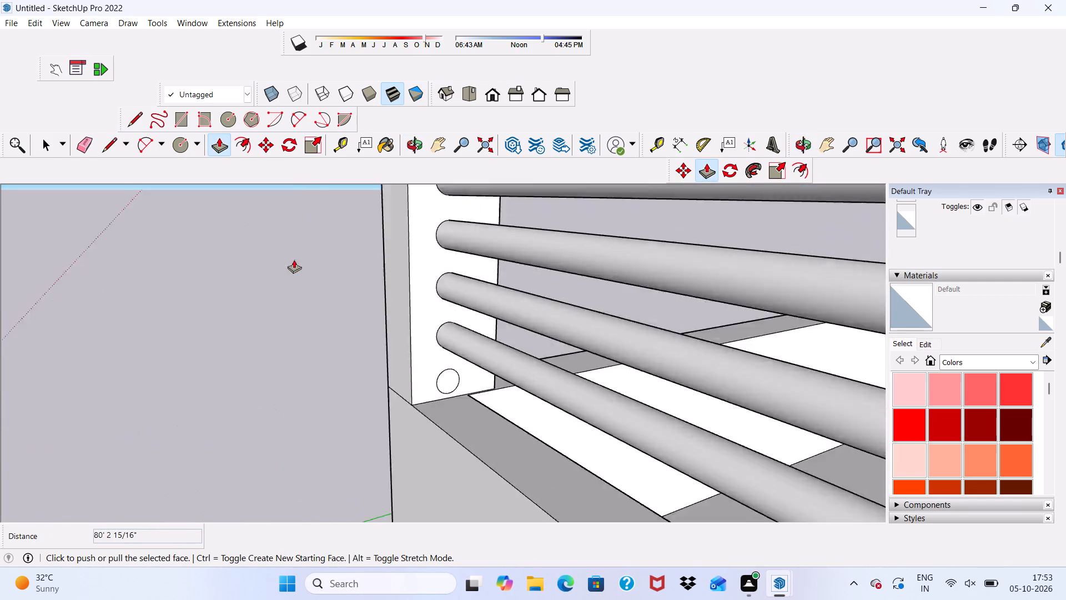
pyautogui.scroll(5, 294, 259)
pyautogui.scroll(-8, 166, 212)
pyautogui.scroll(8, 135, 234)
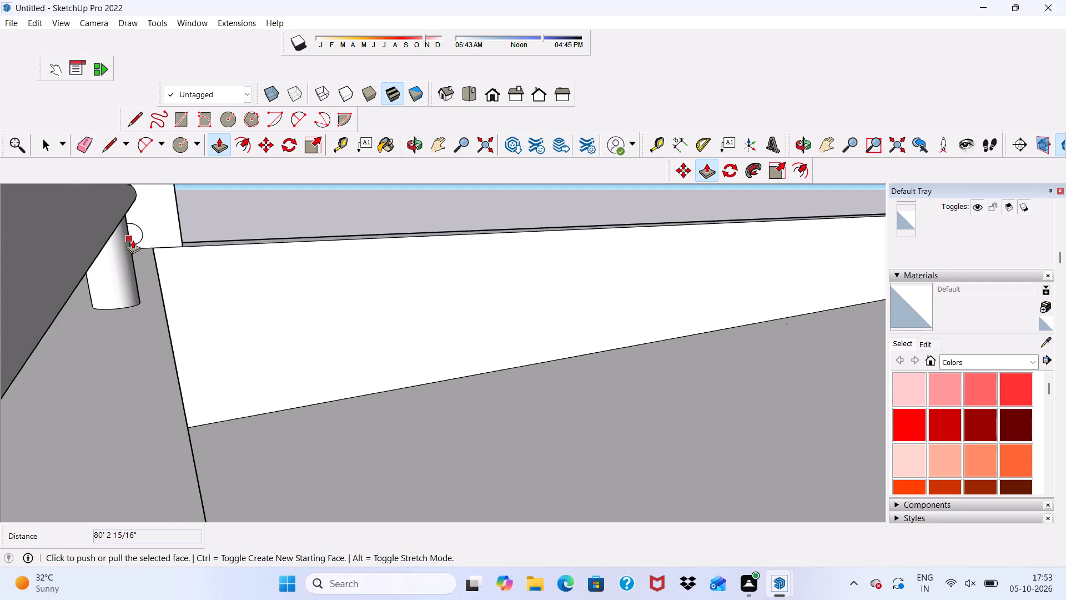
pyautogui.moveTo(133, 240); pyautogui.dragTo(190, 222, button='middle')
pyautogui.click(64, 234)
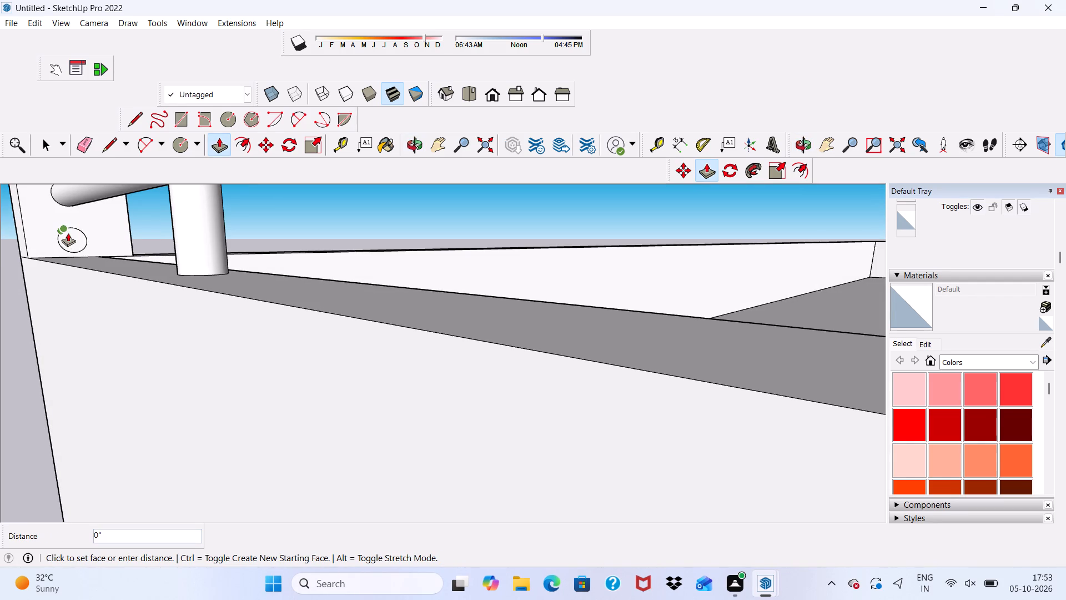
pyautogui.press('space')
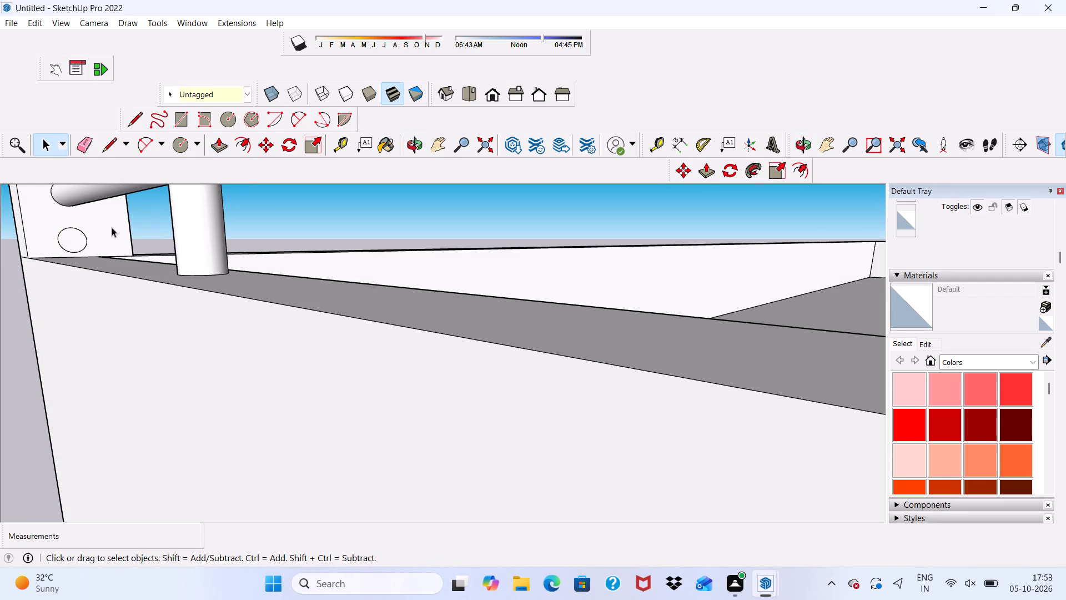
pyautogui.click(66, 241)
pyautogui.click(220, 143)
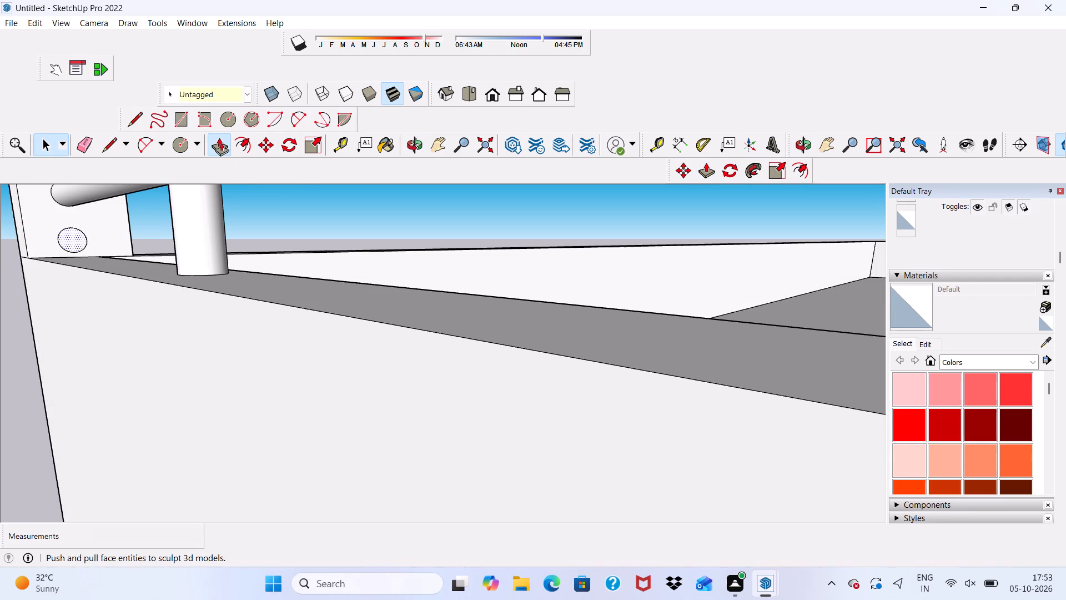
pyautogui.scroll(-2, 117, 184)
pyautogui.scroll(2, 88, 228)
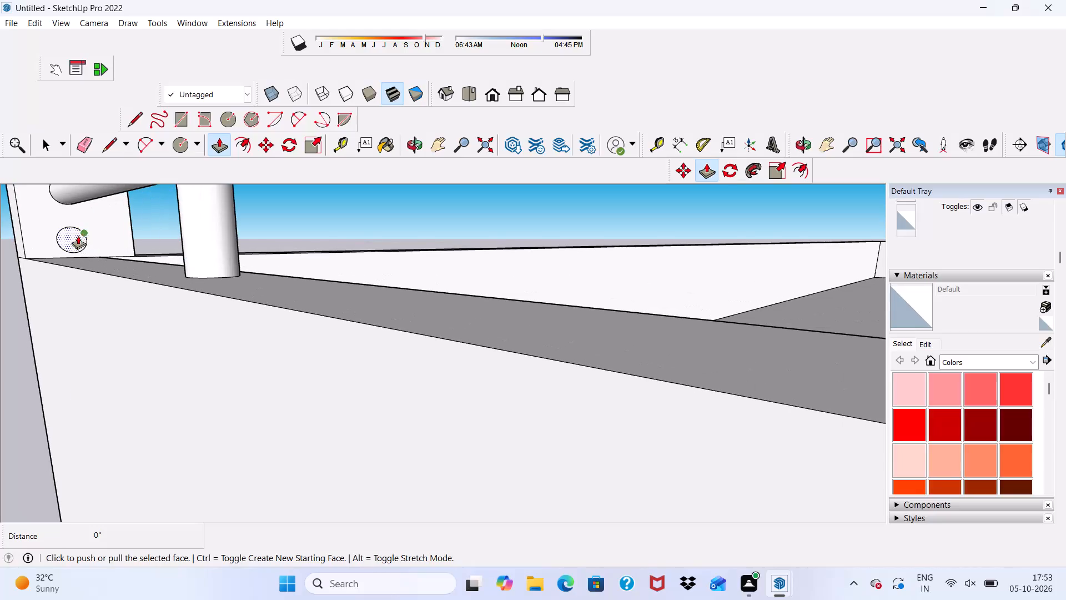
pyautogui.click(77, 234)
pyautogui.scroll(-11, 94, 227)
pyautogui.scroll(1, 225, 259)
pyautogui.scroll(-7, 238, 262)
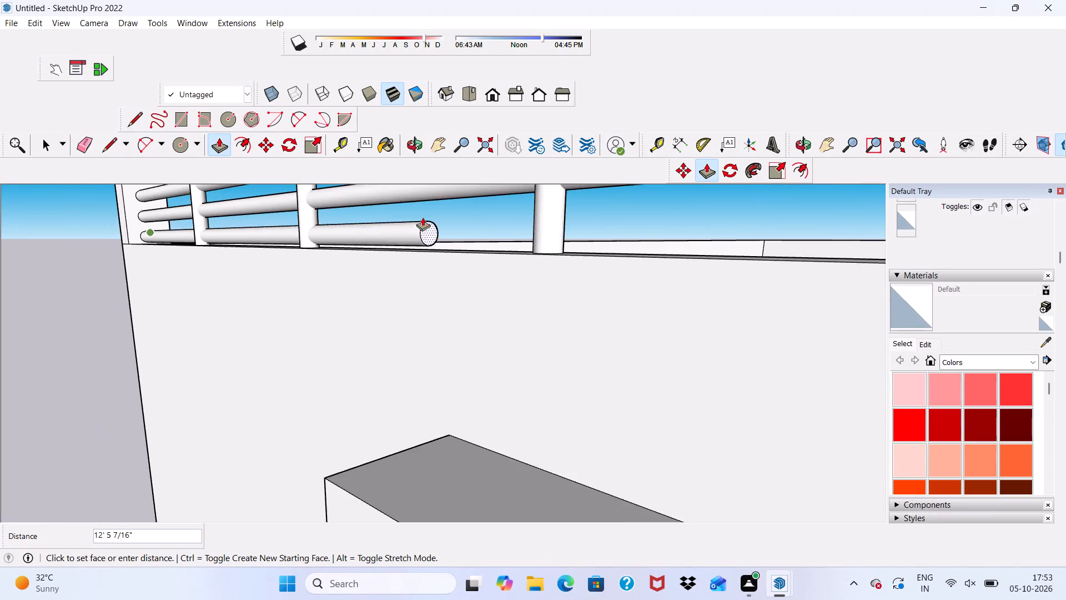
pyautogui.scroll(-6, 423, 217)
pyautogui.scroll(1, 438, 218)
pyautogui.scroll(-4, 471, 243)
pyautogui.scroll(1, 420, 240)
pyautogui.scroll(-14, 420, 242)
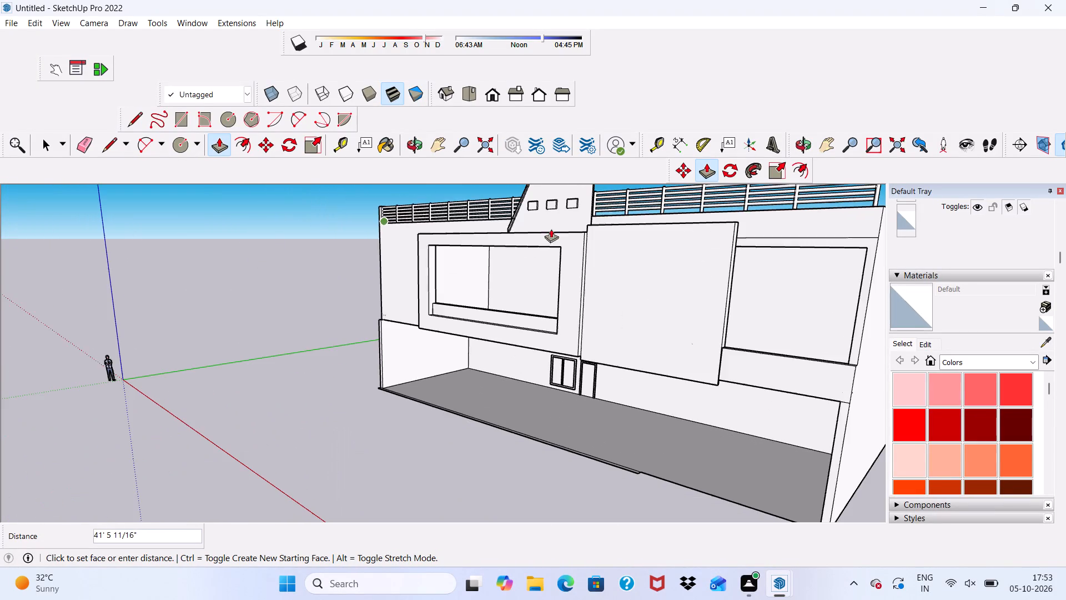
pyautogui.scroll(-2, 619, 221)
pyautogui.scroll(8, 787, 203)
pyautogui.scroll(1, 843, 207)
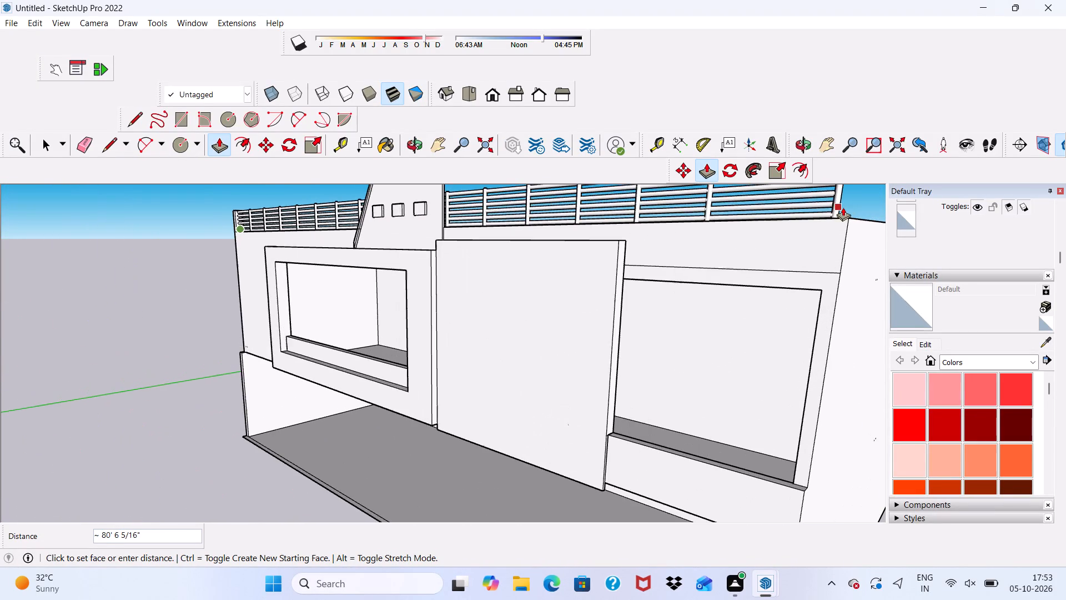
pyautogui.scroll(4, 843, 209)
pyautogui.moveTo(843, 209); pyautogui.dragTo(780, 221, button='middle')
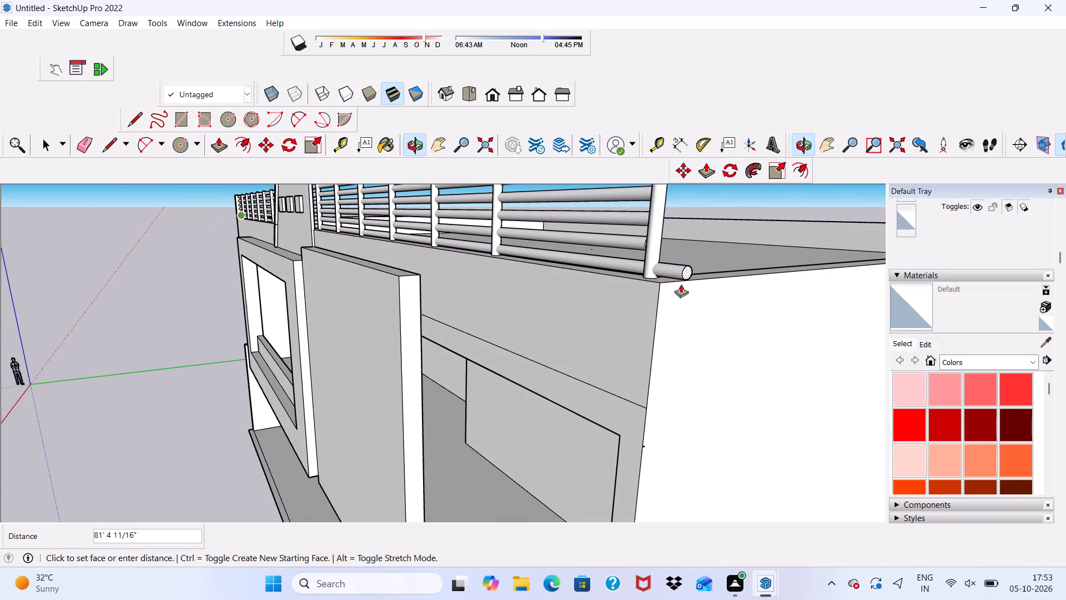
pyautogui.scroll(1, 646, 274)
pyautogui.click(642, 268)
pyautogui.scroll(-3, 555, 263)
pyautogui.moveTo(518, 288); pyautogui.dragTo(562, 284, button='middle')
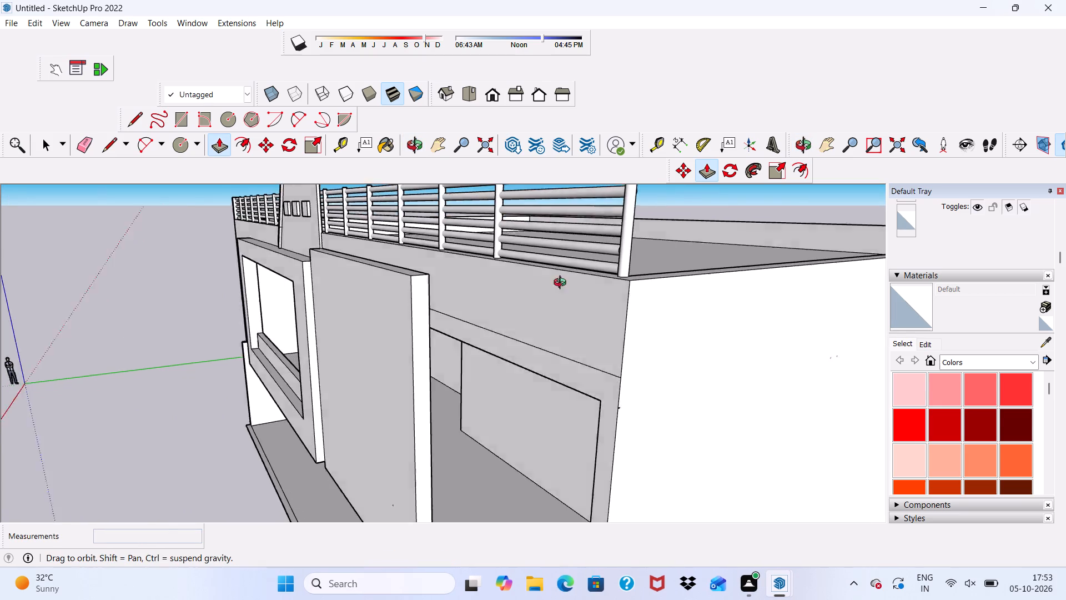
pyautogui.moveTo(562, 284); pyautogui.dragTo(705, 248, button='middle')
pyautogui.scroll(-7, 389, 245)
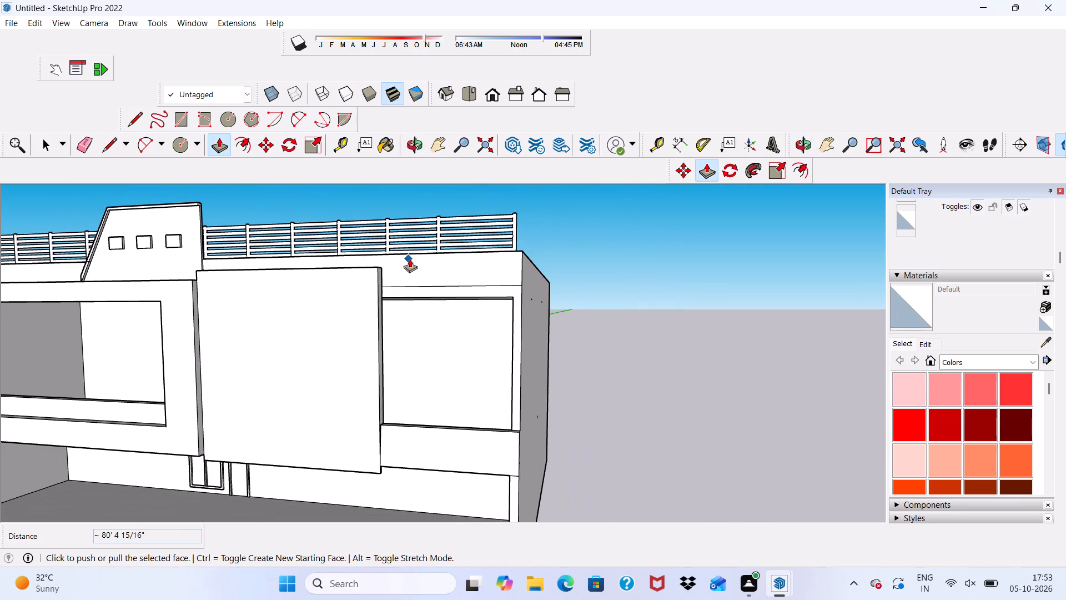
pyautogui.press('space')
# Examine the front facade and the full parapet railing from several angles and distances.
pyautogui.scroll(-2, 369, 294)
pyautogui.scroll(1, 362, 297)
pyautogui.moveTo(359, 298); pyautogui.dragTo(403, 336, button='middle')
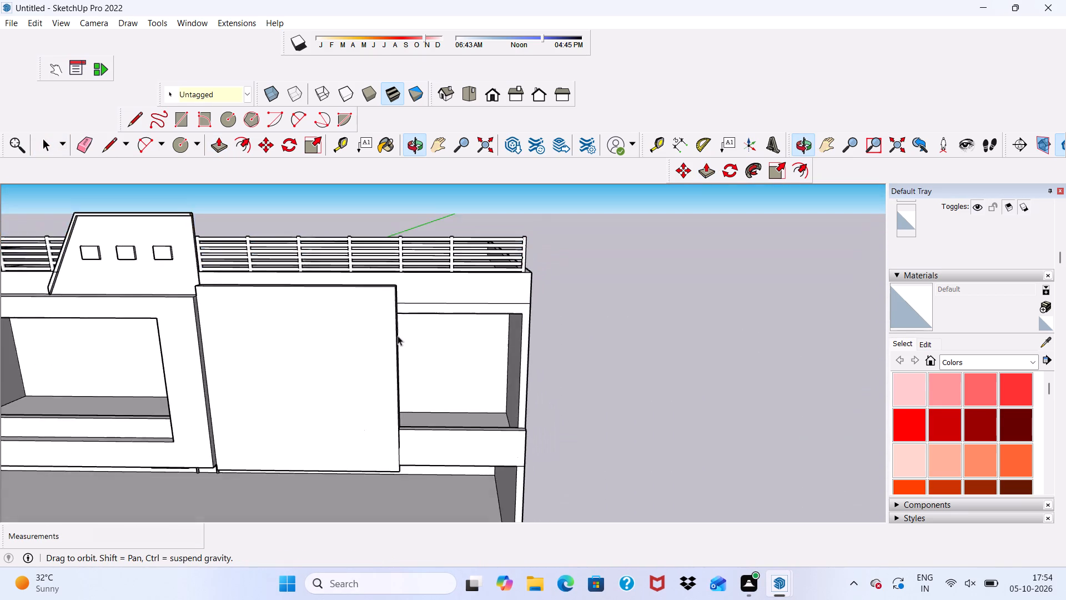
pyautogui.scroll(-10, 258, 261)
pyautogui.moveTo(414, 262); pyautogui.dragTo(379, 230, button='middle')
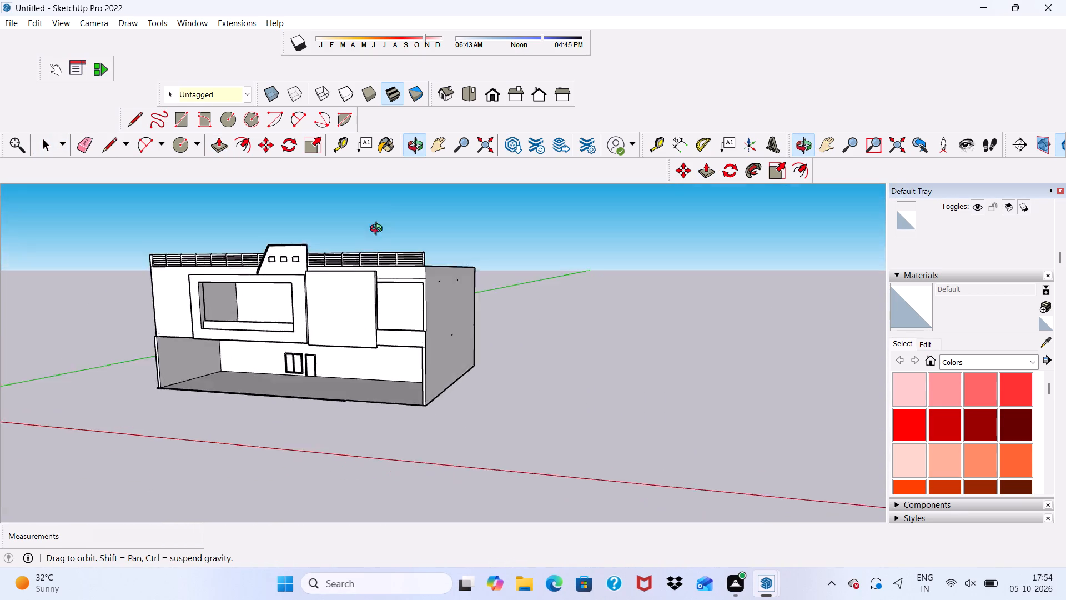
pyautogui.moveTo(379, 230); pyautogui.dragTo(461, 230, button='middle')
pyautogui.scroll(5, 447, 261)
pyautogui.scroll(-2, 425, 271)
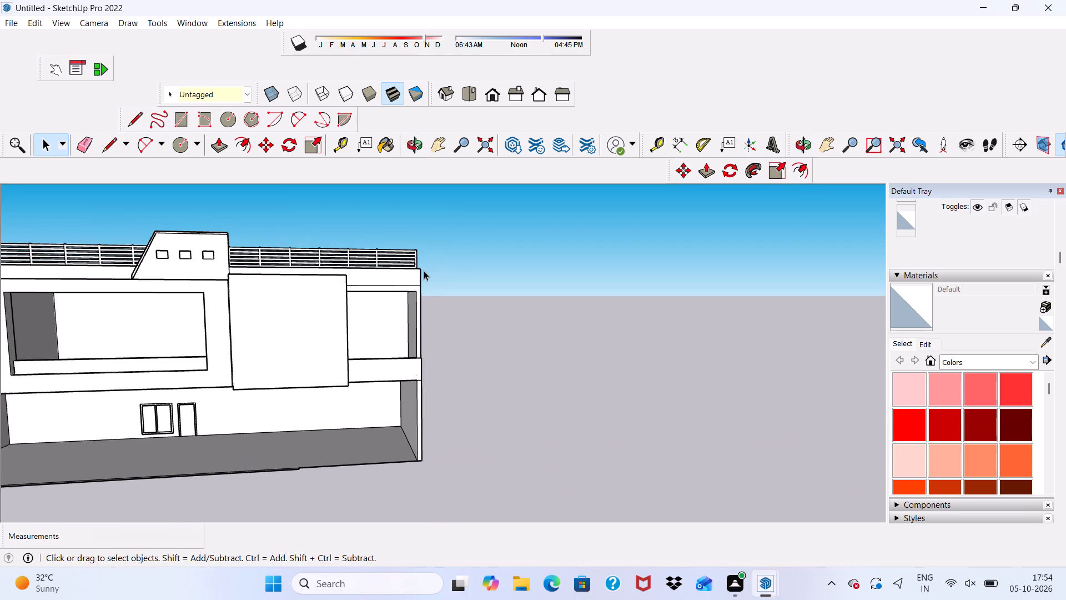
pyautogui.scroll(-2, 420, 272)
pyautogui.scroll(1, 408, 283)
pyautogui.scroll(-1, 385, 295)
pyautogui.moveTo(378, 302); pyautogui.dragTo(339, 284, button='middle')
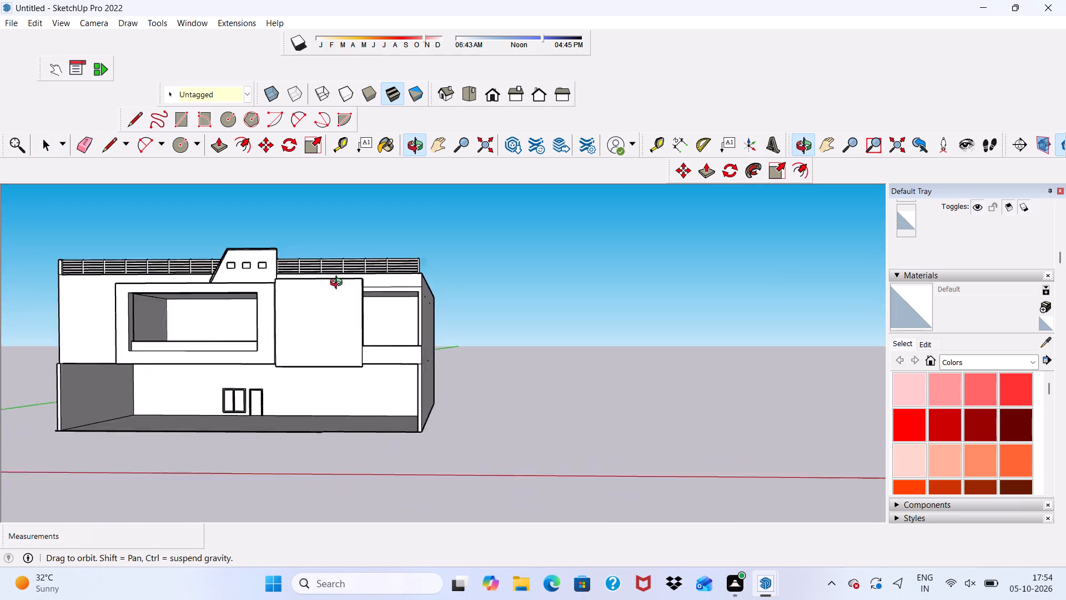
pyautogui.moveTo(339, 284); pyautogui.dragTo(349, 296, button='middle')
pyautogui.scroll(1, 344, 296)
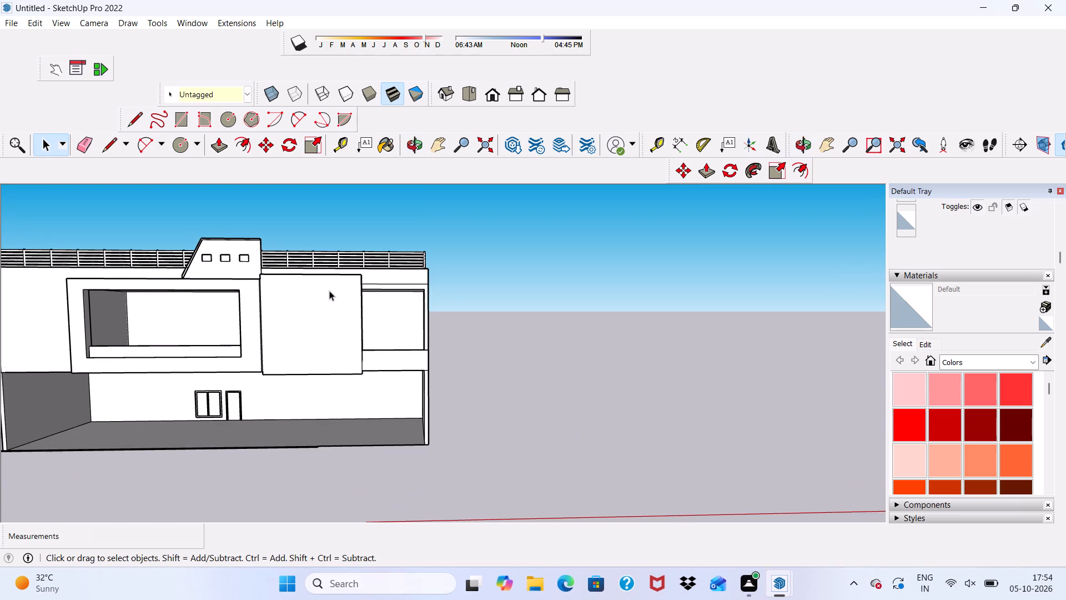
pyautogui.scroll(-1, 329, 291)
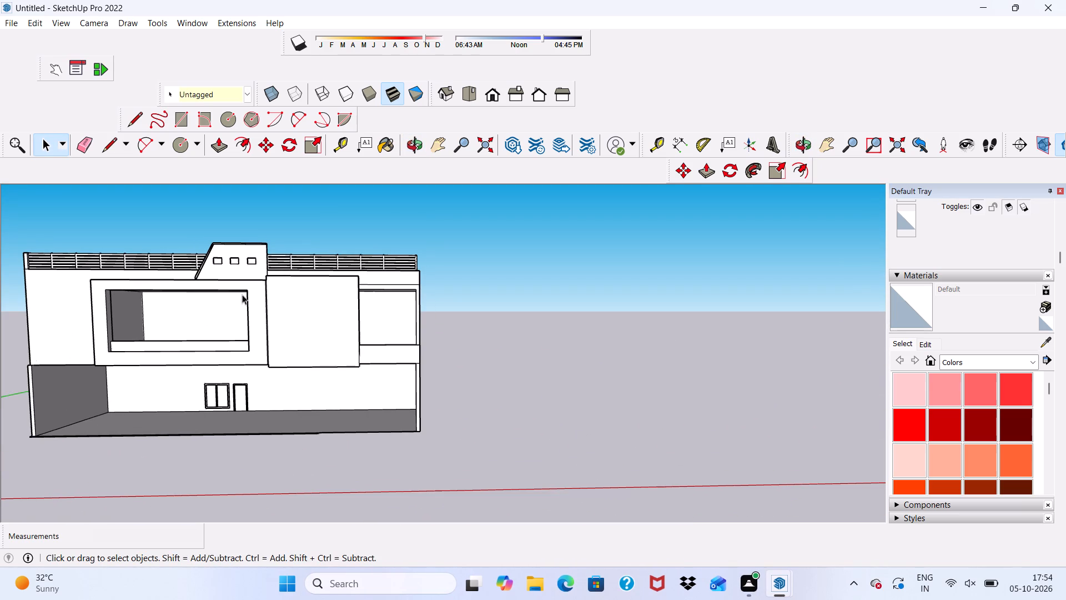
pyautogui.scroll(-2, 210, 336)
pyautogui.moveTo(177, 363); pyautogui.dragTo(143, 366, button='middle')
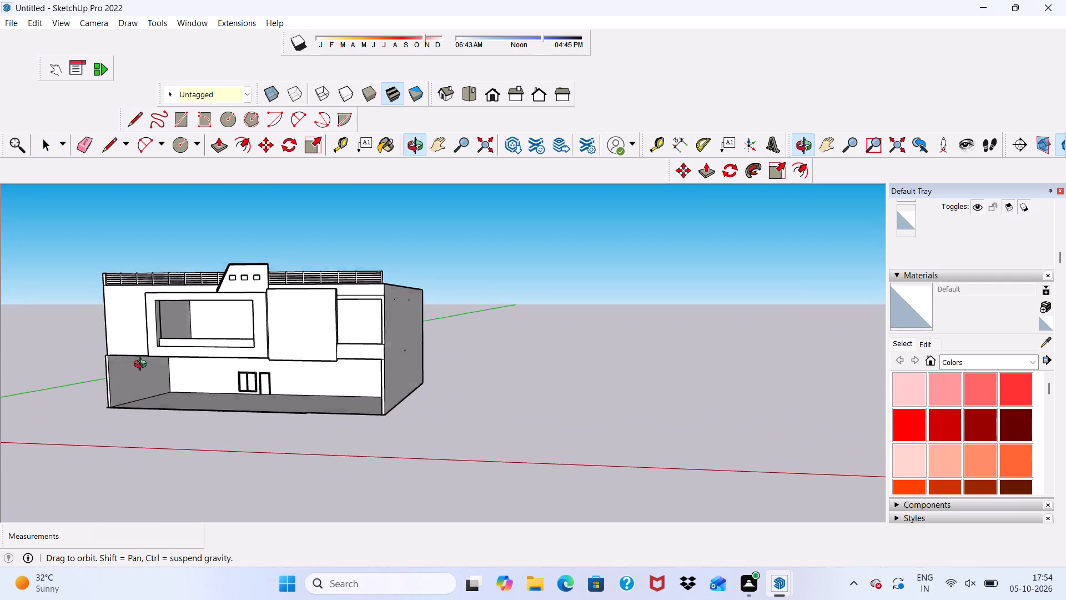
pyautogui.moveTo(143, 366); pyautogui.dragTo(215, 339, button='middle')
pyautogui.scroll(2, 225, 318)
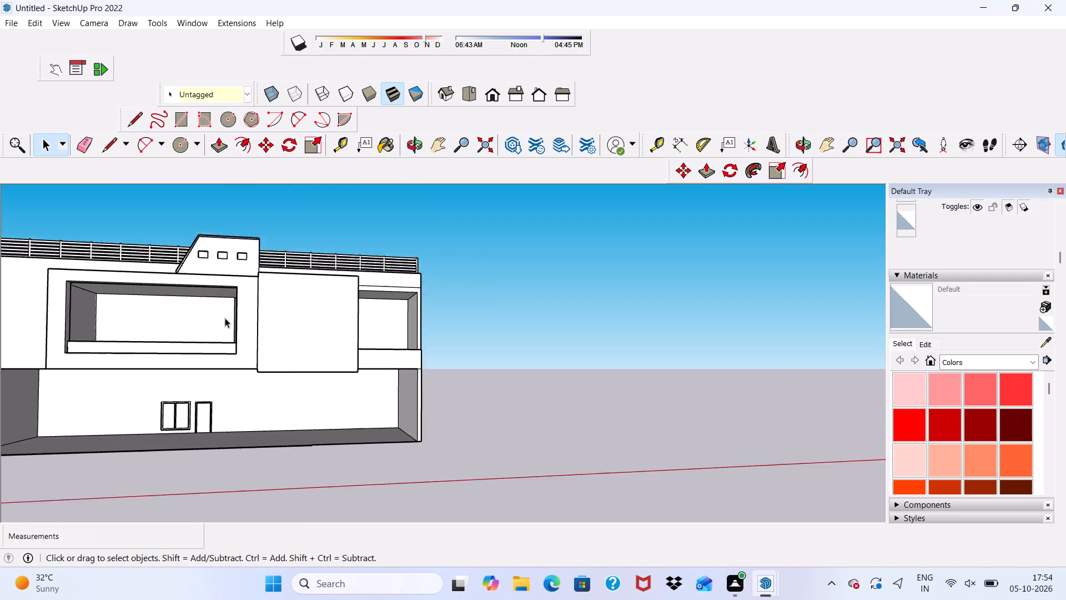
pyautogui.scroll(3, 225, 318)
pyautogui.scroll(-1, 190, 338)
pyautogui.moveTo(185, 341); pyautogui.dragTo(132, 377, button='middle')
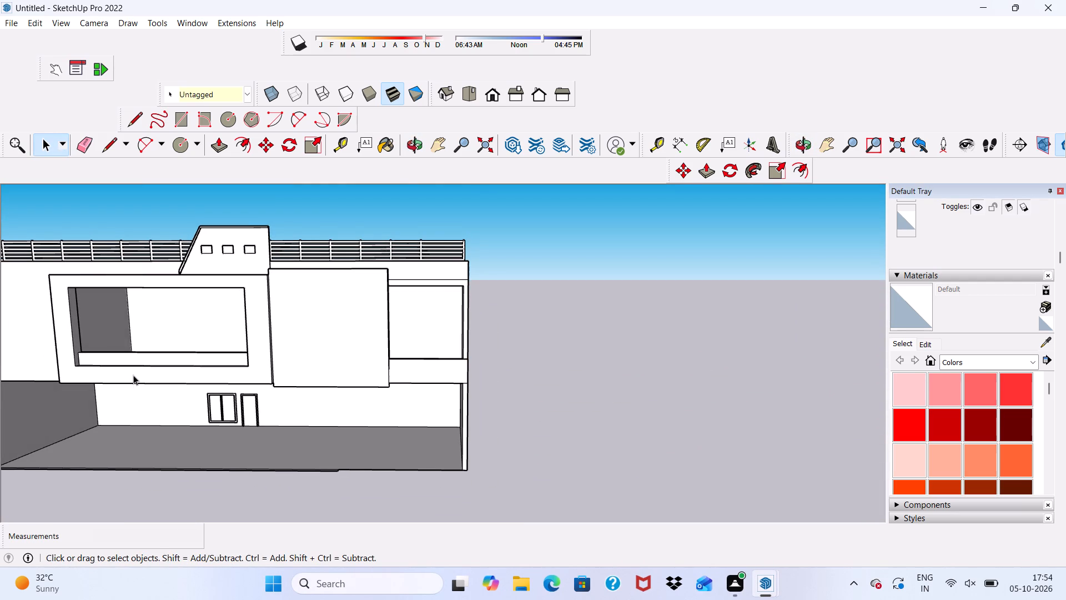
pyautogui.scroll(2, 133, 375)
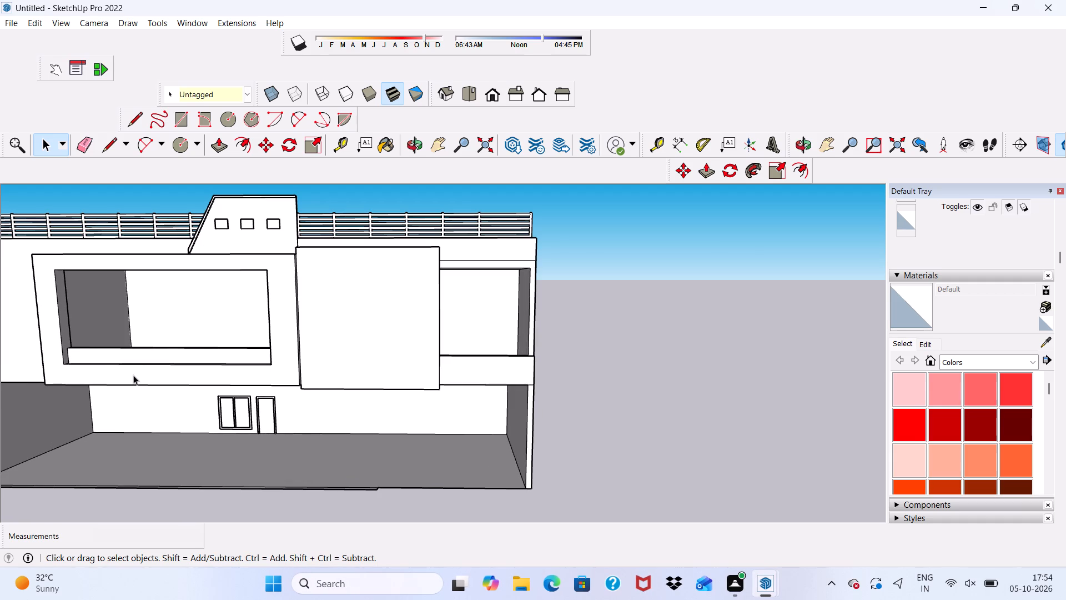
pyautogui.scroll(-1, 80, 453)
pyautogui.moveTo(81, 456); pyautogui.dragTo(74, 429, button='middle')
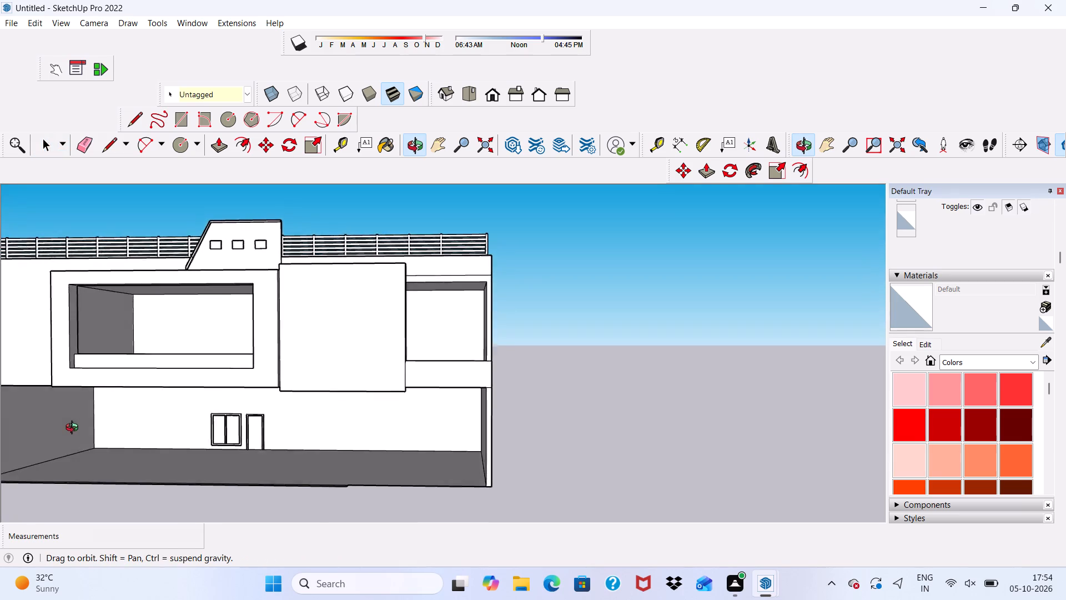
pyautogui.moveTo(74, 429); pyautogui.dragTo(78, 433, button='middle')
pyautogui.scroll(4, 90, 426)
pyautogui.scroll(-3, 90, 426)
pyautogui.scroll(-1, 139, 373)
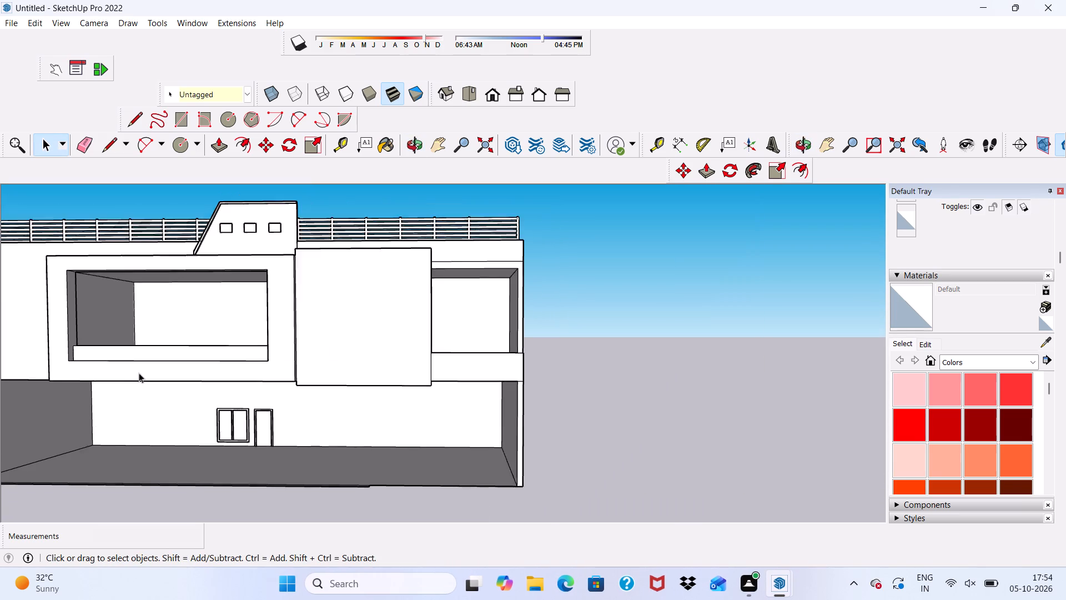
pyautogui.scroll(-2, 139, 373)
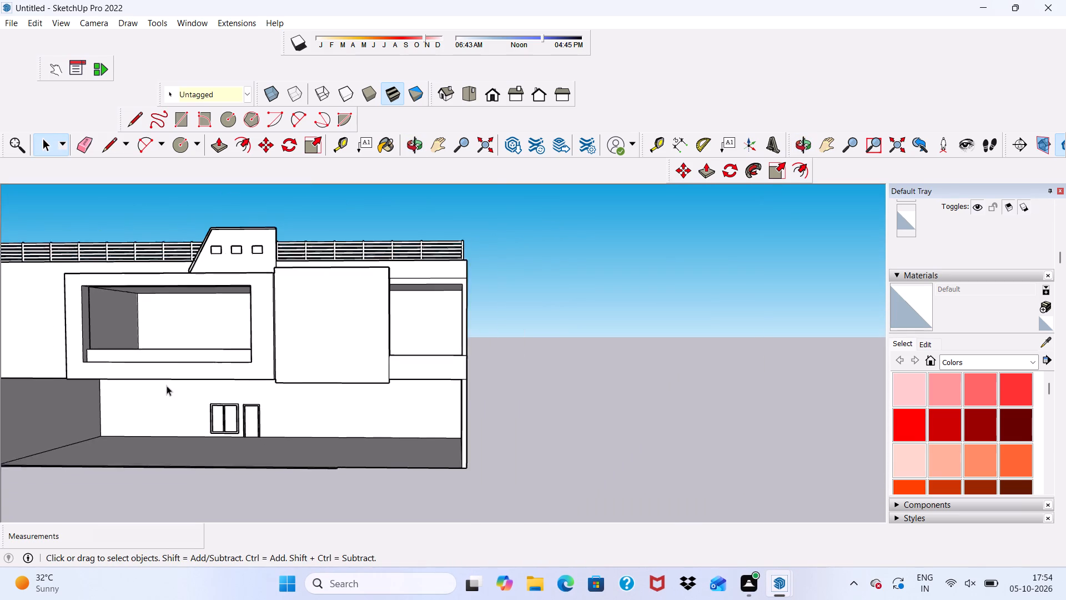
pyautogui.scroll(-3, 167, 386)
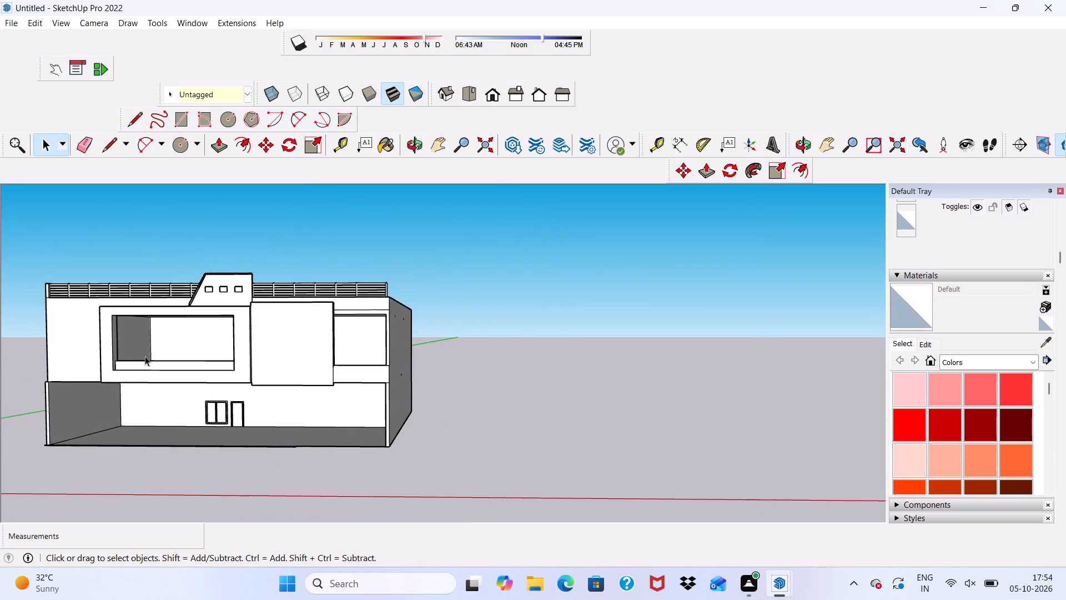
pyautogui.scroll(-3, 139, 368)
pyautogui.scroll(4, 182, 357)
pyautogui.scroll(-3, 178, 353)
pyautogui.moveTo(170, 375); pyautogui.dragTo(255, 391, button='middle')
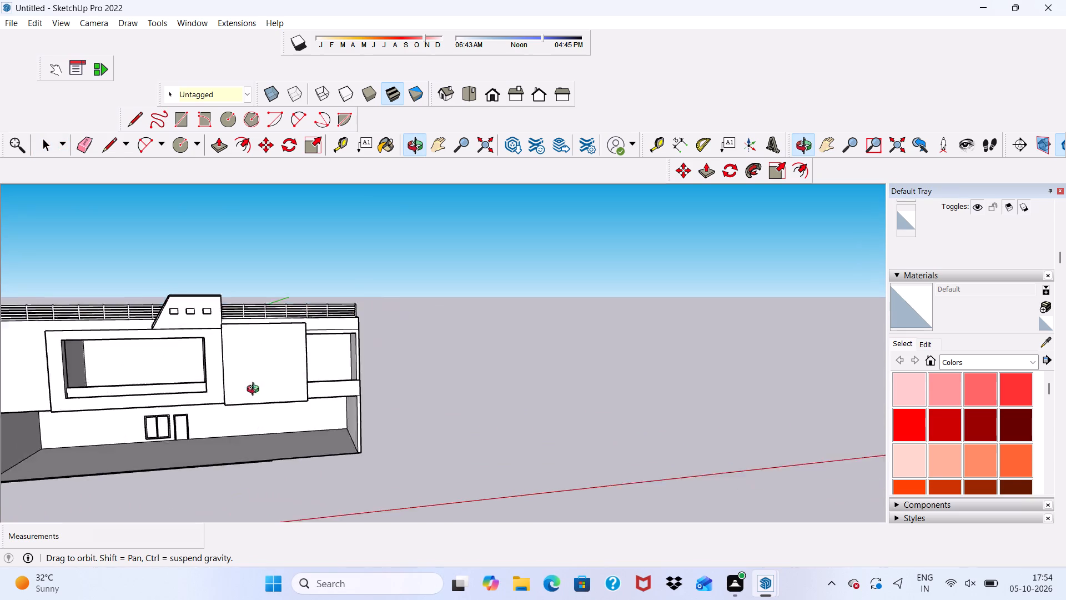
pyautogui.moveTo(255, 391); pyautogui.dragTo(197, 379, button='middle')
pyautogui.scroll(4, 256, 358)
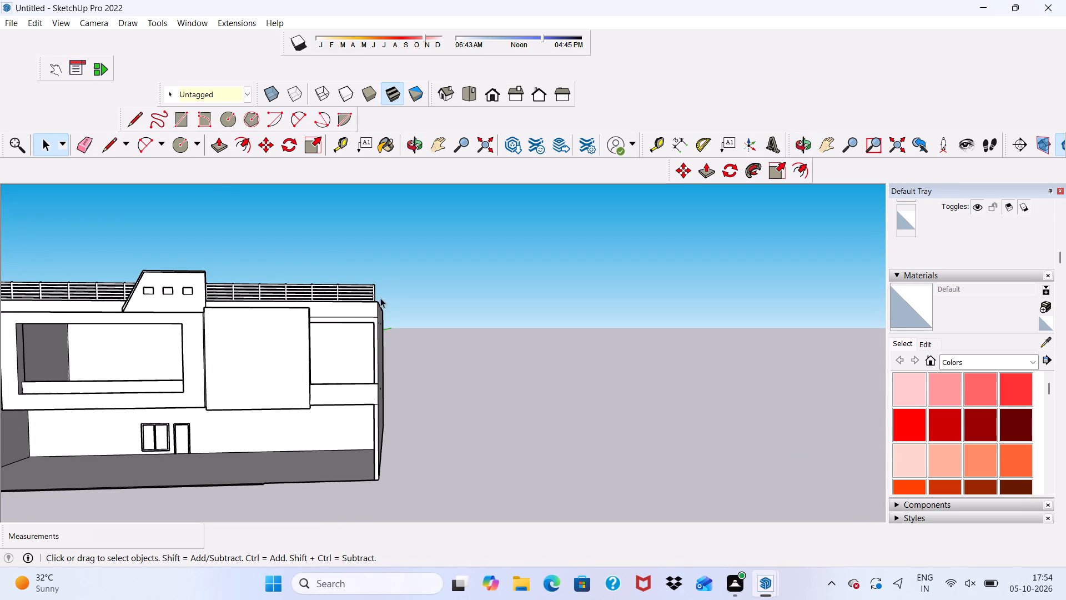
# Examine the facade's upper-floor openings, projecting panel and balconies up close from several angles.
pyautogui.scroll(3, 316, 329)
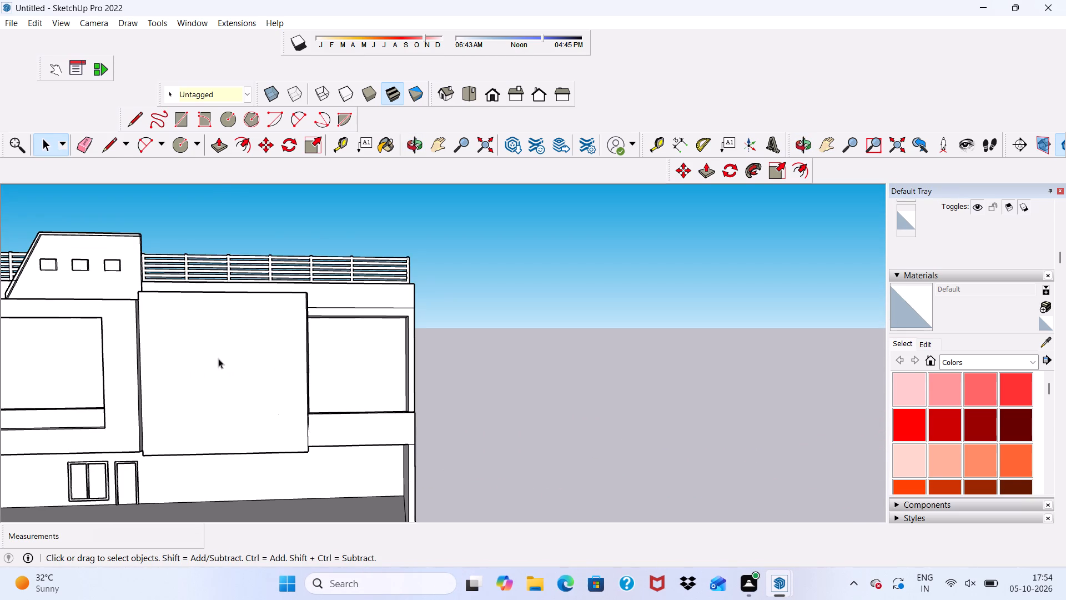
pyautogui.scroll(-1, 314, 379)
pyautogui.moveTo(314, 379); pyautogui.dragTo(178, 386, button='middle')
pyautogui.scroll(-1, 238, 376)
pyautogui.scroll(4, 178, 383)
pyautogui.moveTo(173, 366); pyautogui.dragTo(175, 371, button='middle')
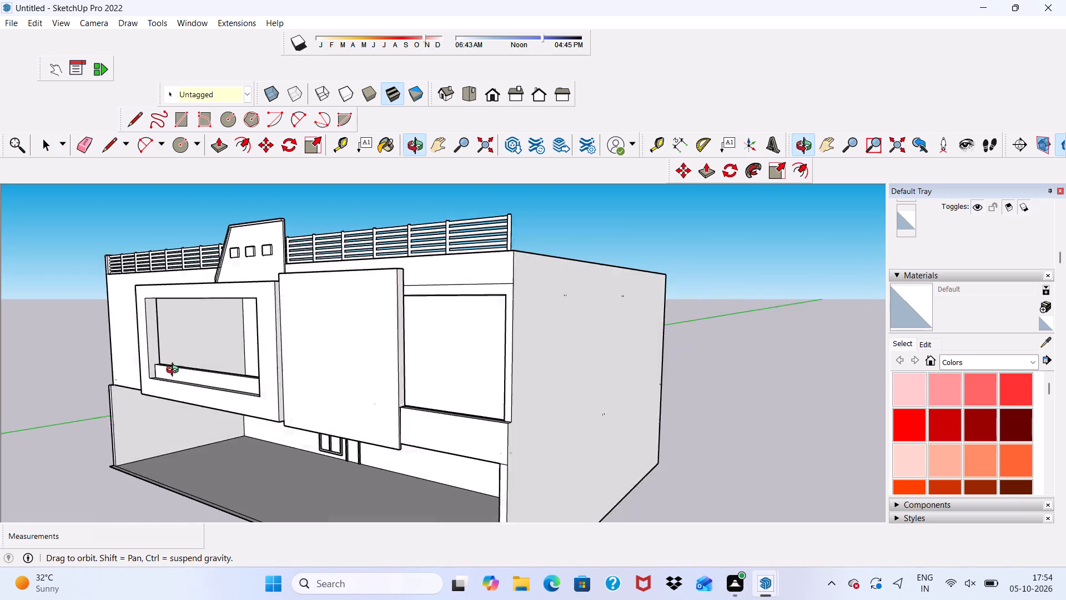
pyautogui.moveTo(175, 371); pyautogui.dragTo(187, 374, button='middle')
pyautogui.scroll(3, 193, 369)
pyautogui.moveTo(195, 361); pyautogui.dragTo(193, 387, button='middle')
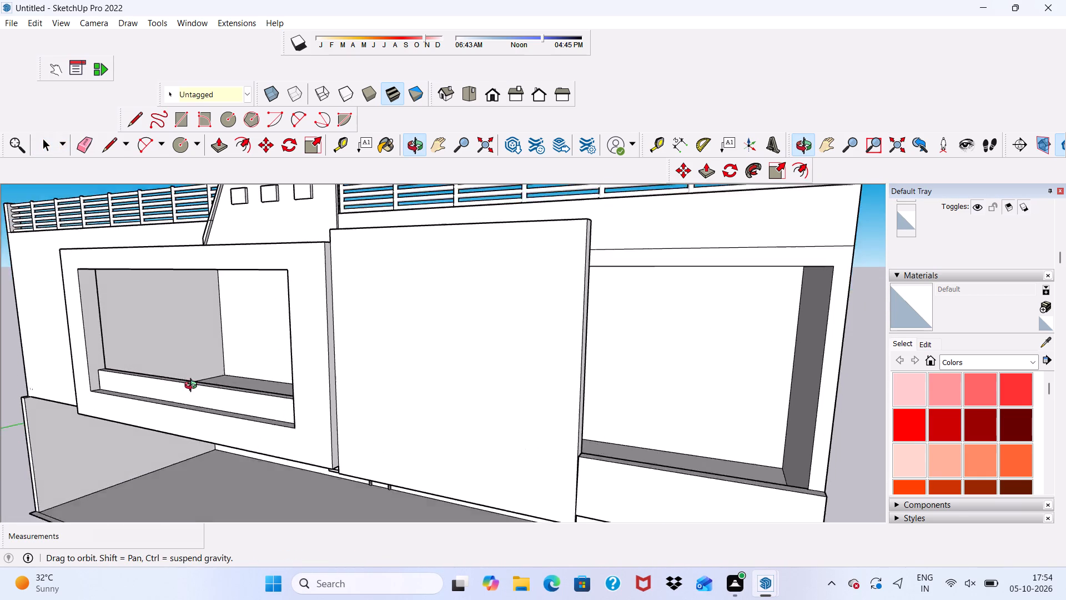
pyautogui.moveTo(193, 387); pyautogui.dragTo(166, 408, button='middle')
pyautogui.scroll(5, 166, 408)
pyautogui.moveTo(171, 365); pyautogui.dragTo(187, 371, button='middle')
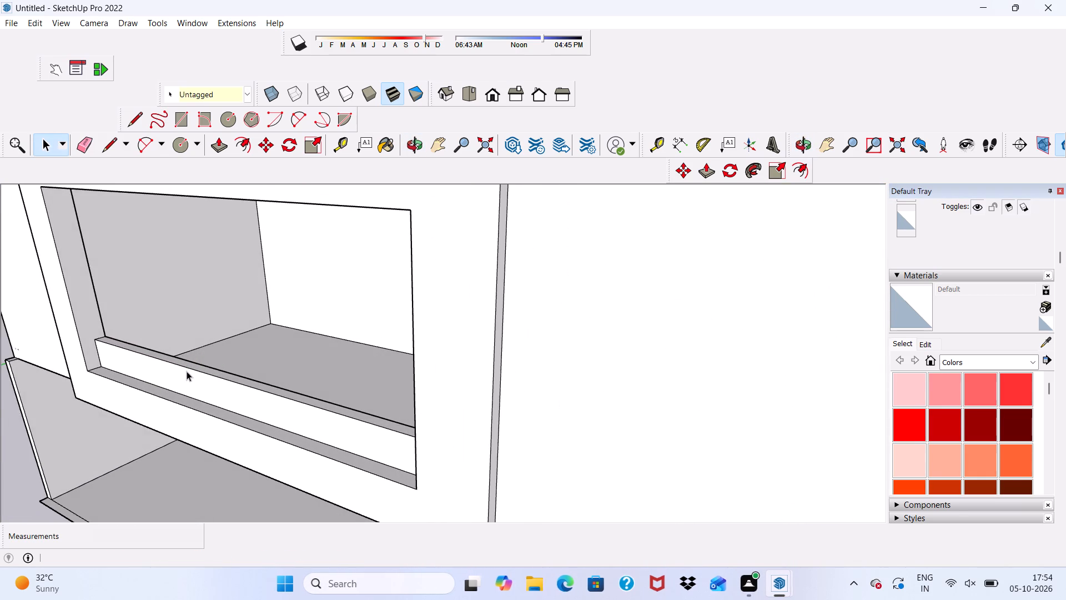
pyautogui.scroll(2, 187, 371)
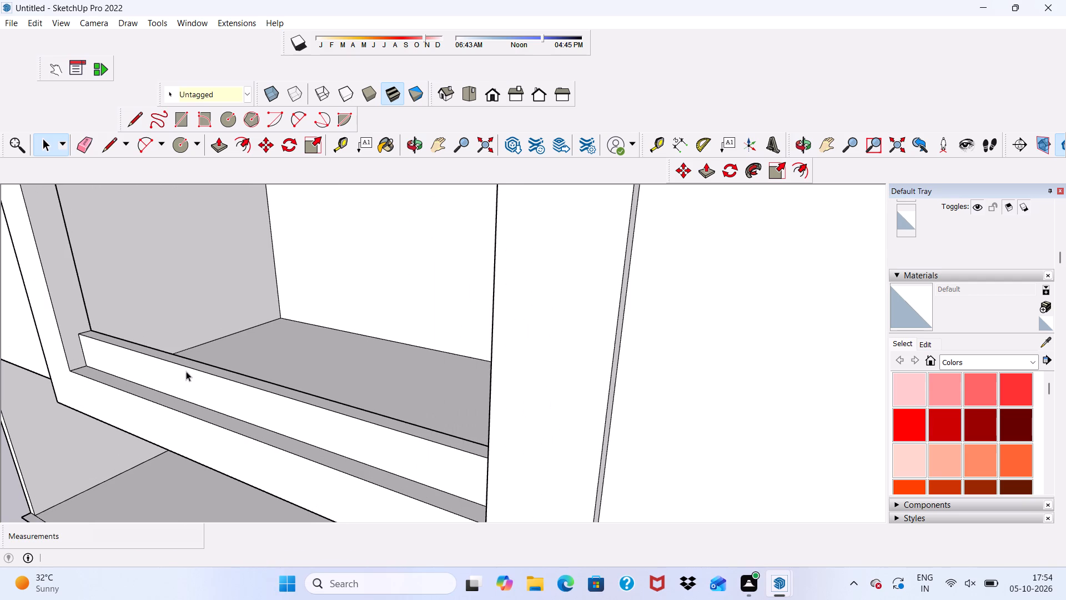
pyautogui.scroll(-3, 186, 371)
pyautogui.moveTo(186, 371); pyautogui.dragTo(128, 345, button='middle')
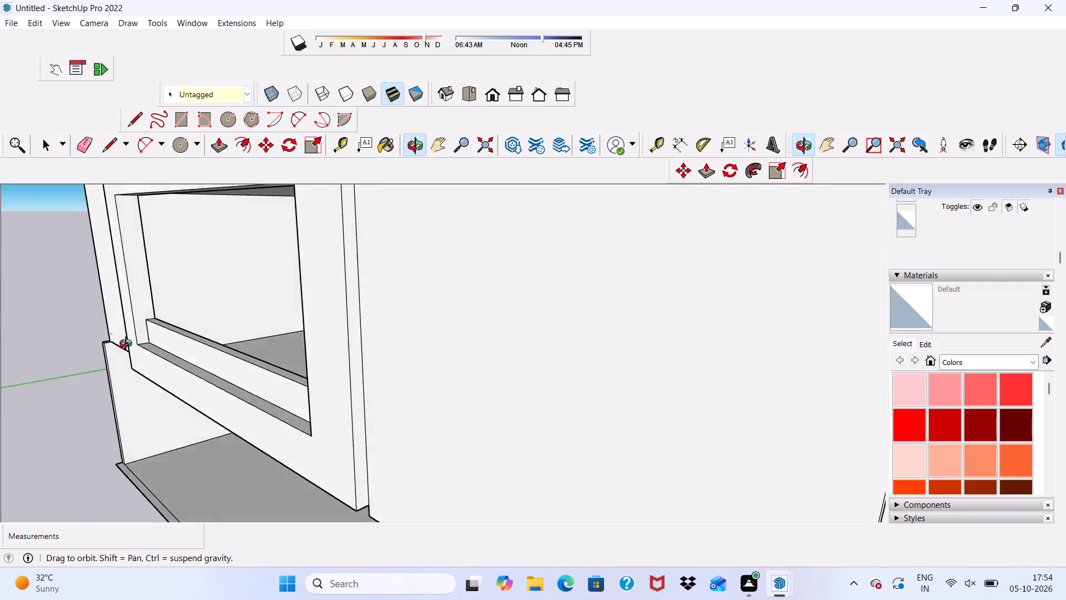
pyautogui.moveTo(128, 345); pyautogui.dragTo(26, 323, button='middle')
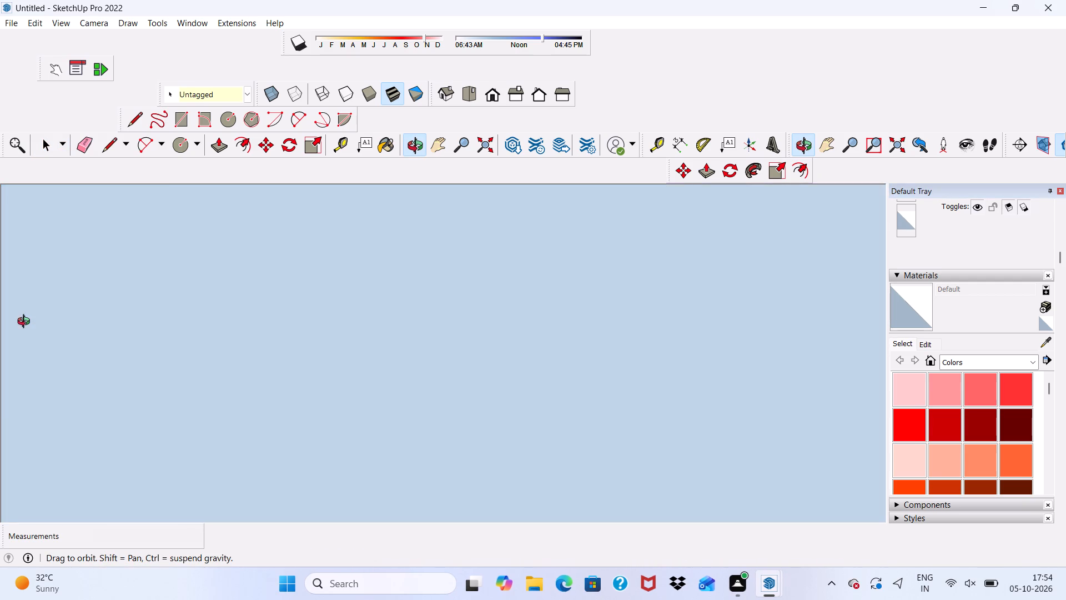
pyautogui.moveTo(26, 323); pyautogui.dragTo(38, 338, button='middle')
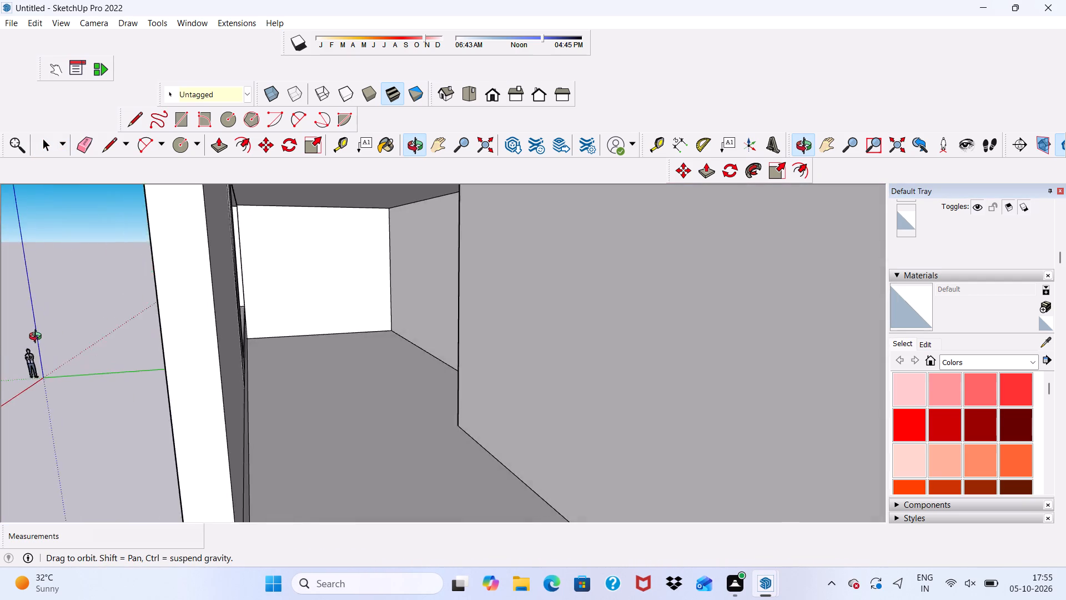
pyautogui.moveTo(38, 338); pyautogui.dragTo(53, 310, button='middle')
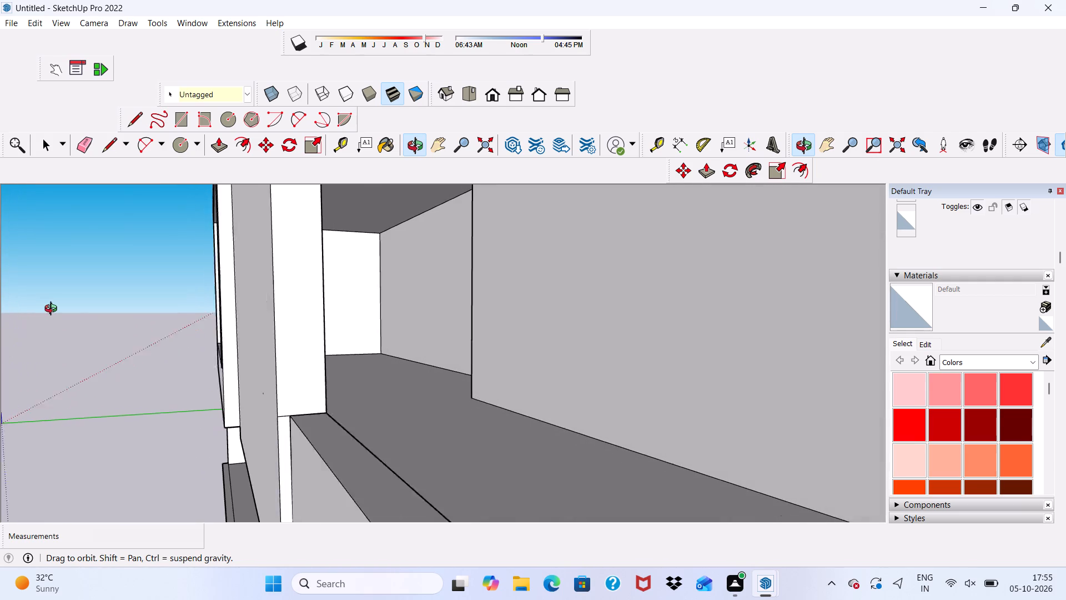
pyautogui.moveTo(53, 310); pyautogui.dragTo(60, 311, button='middle')
pyautogui.scroll(-4, 63, 312)
pyautogui.moveTo(63, 317); pyautogui.dragTo(0, 346, button='middle')
pyautogui.scroll(-4, 16, 319)
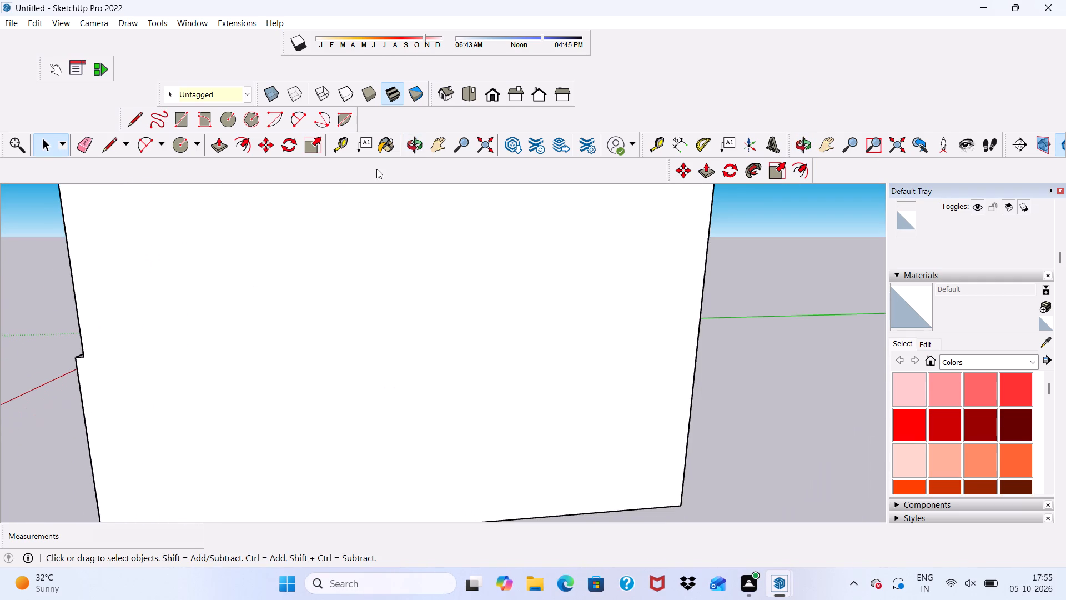
# Draw a circle of about 3 3/16" radius on the projecting panel's side face, just above the end balcony's parapet.
pyautogui.click(495, 94)
pyautogui.scroll(-3, 427, 187)
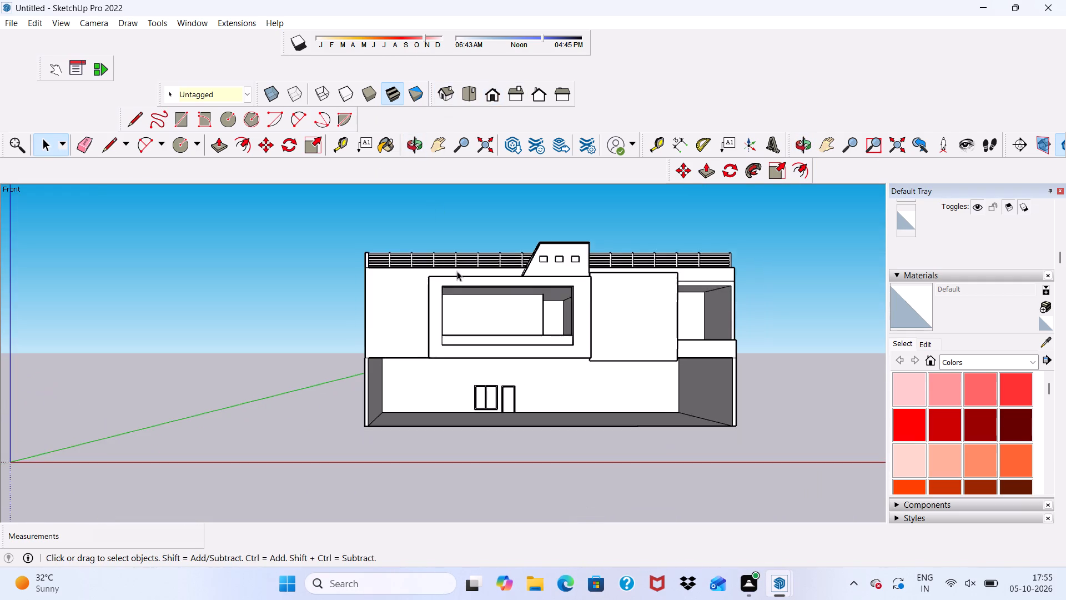
pyautogui.scroll(-3, 457, 271)
pyautogui.moveTo(556, 356); pyautogui.dragTo(357, 406, button='middle')
pyautogui.scroll(8, 515, 407)
pyautogui.moveTo(611, 318); pyautogui.dragTo(531, 336, button='middle')
pyautogui.scroll(5, 538, 330)
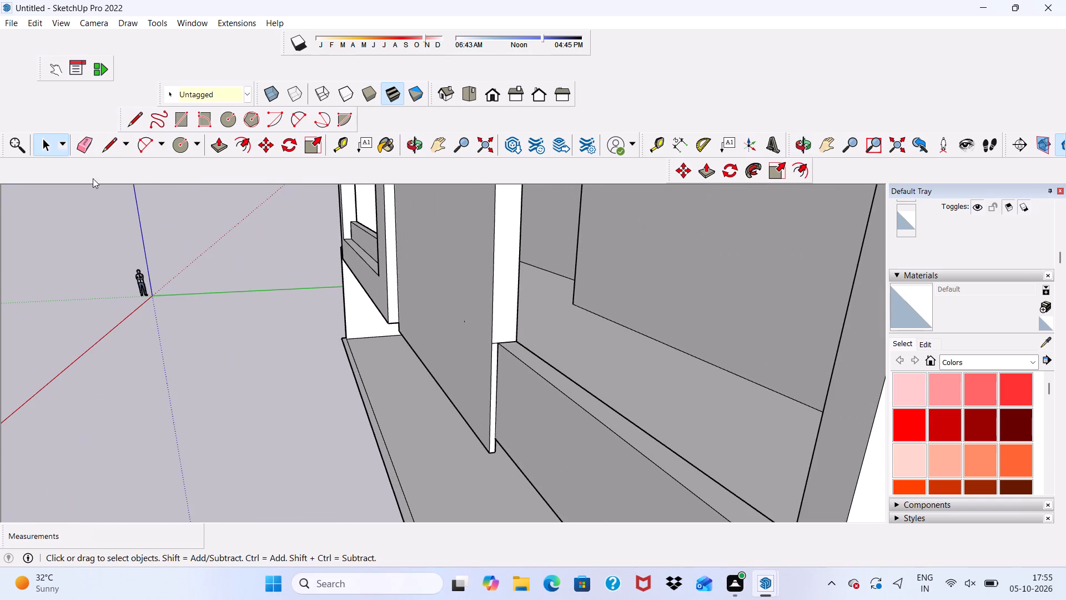
pyautogui.click(172, 138)
pyautogui.scroll(3, 542, 299)
pyautogui.scroll(-1, 501, 334)
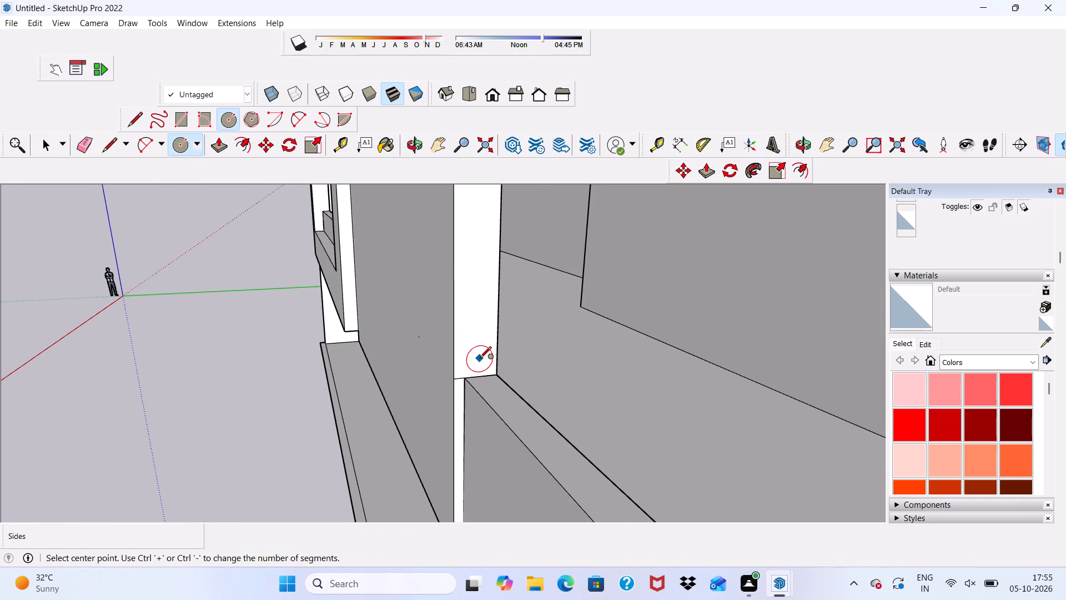
pyautogui.click(480, 359)
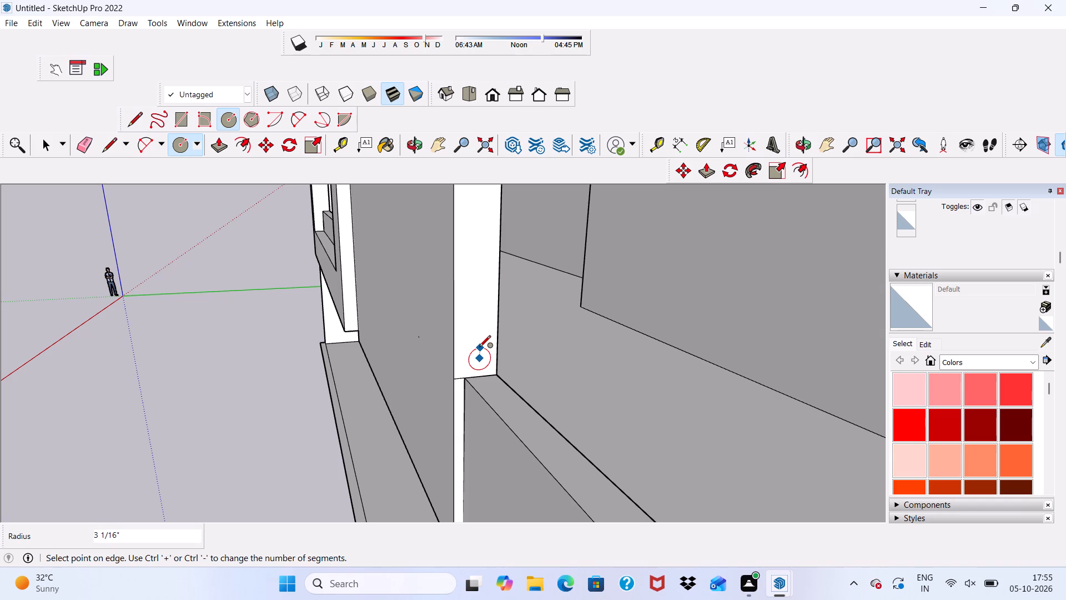
pyautogui.click(479, 347)
pyautogui.press('space')
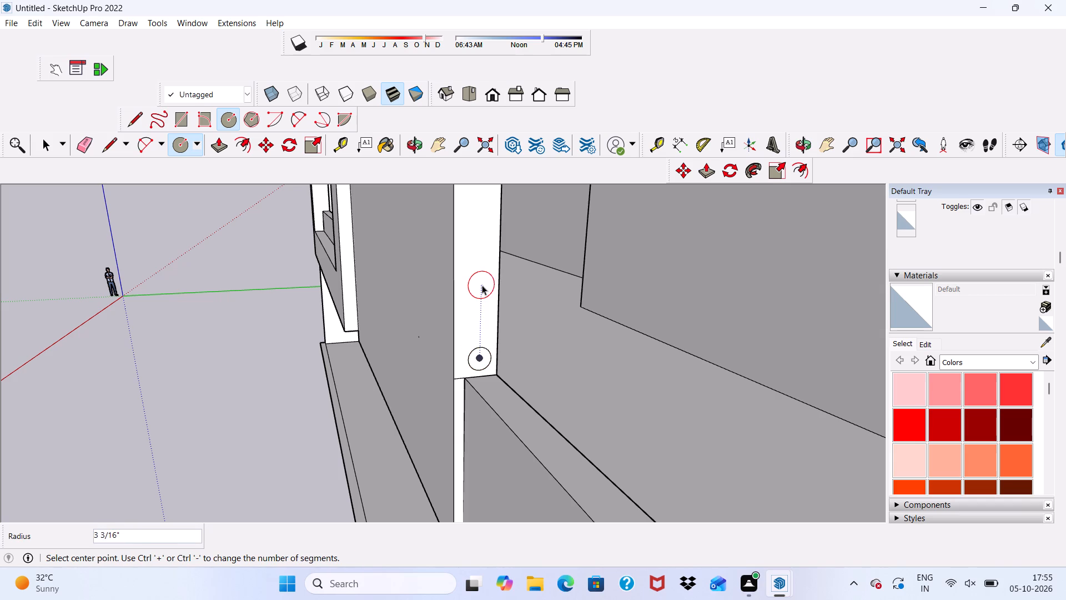
# Copy the circle twice straight up the panel's side face, about 1' 1 5/16" and then a further 1' apart.
pyautogui.doubleClick(477, 358)
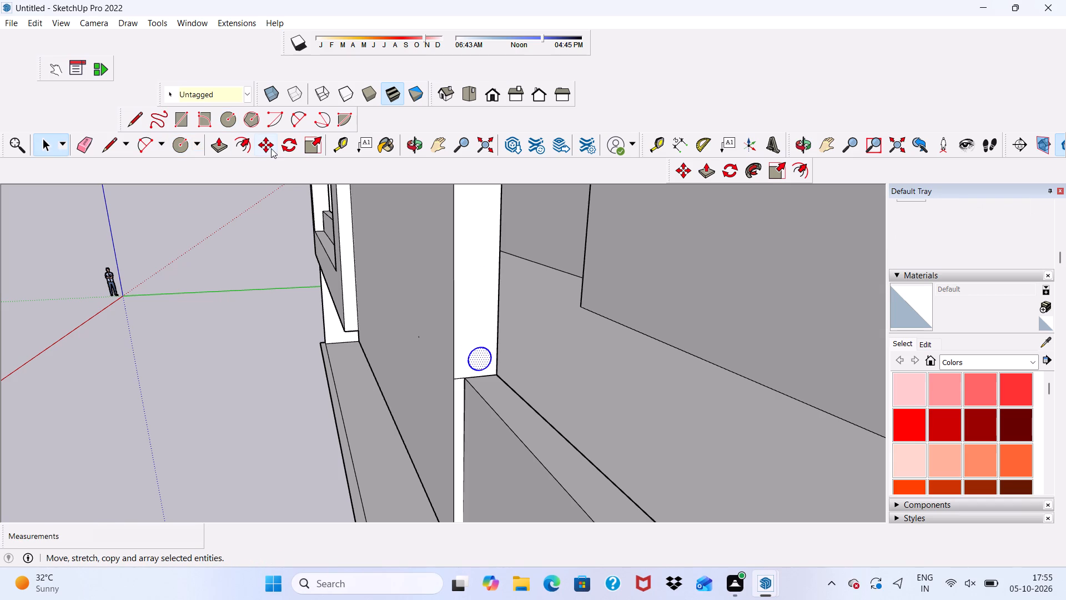
pyautogui.click(267, 146)
pyautogui.click(486, 362)
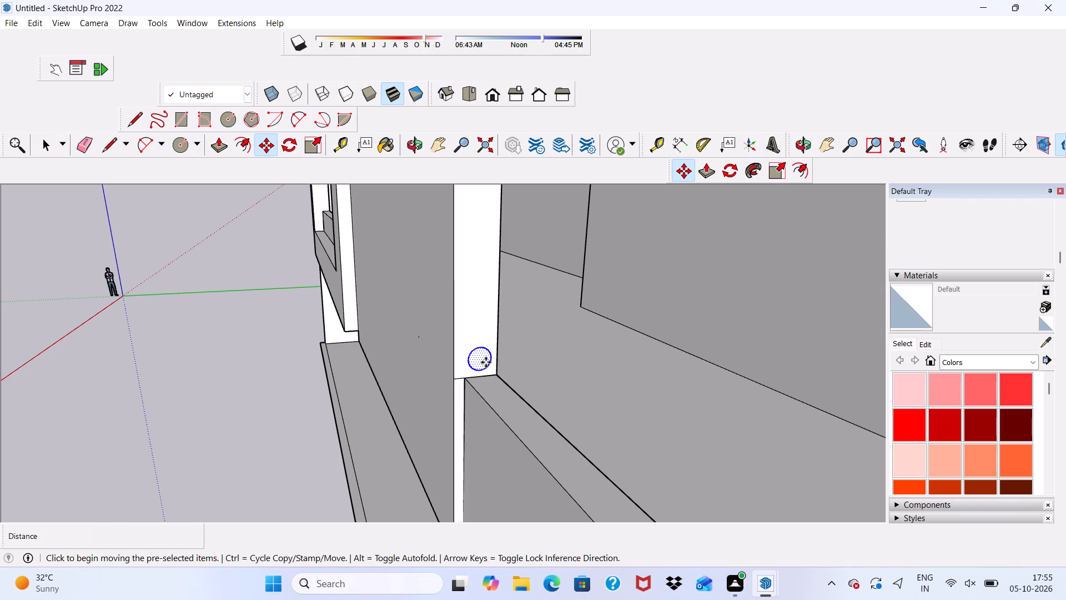
pyautogui.click(484, 309)
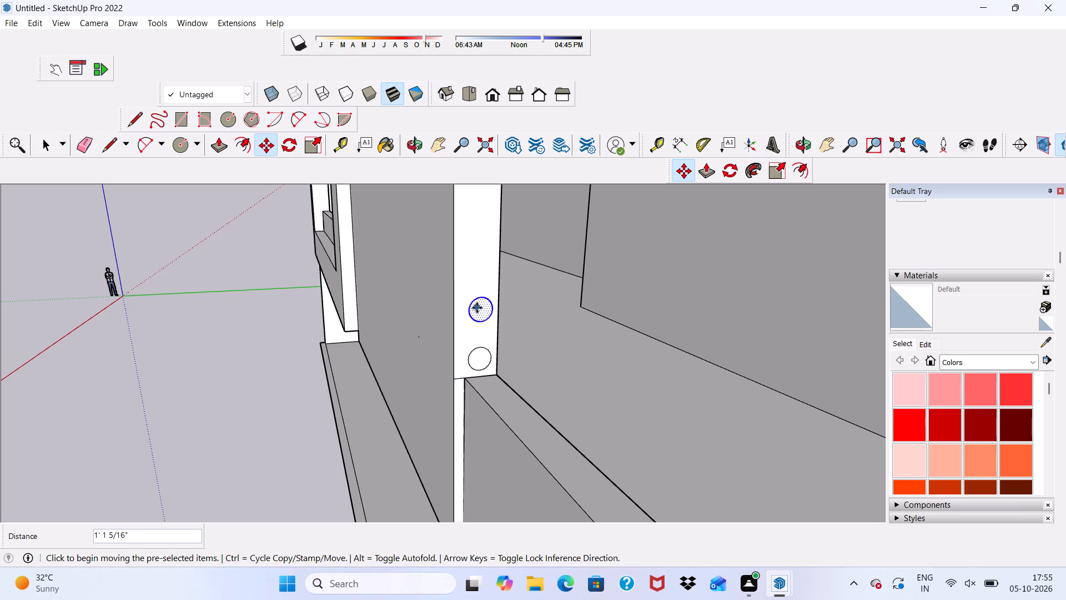
pyautogui.click(479, 308)
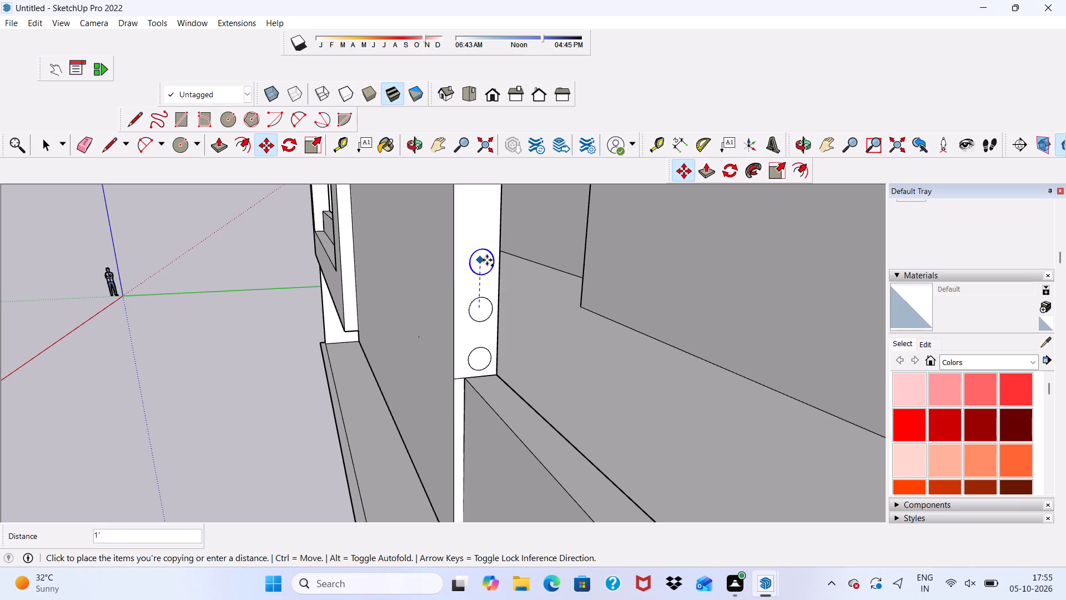
pyautogui.click(477, 259)
pyautogui.scroll(-5, 456, 272)
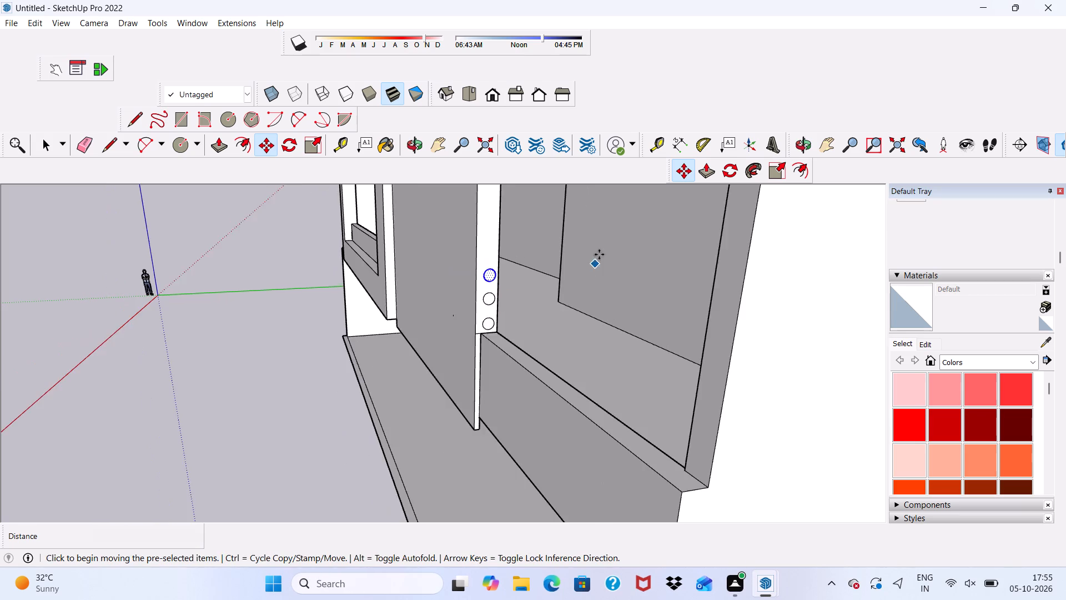
pyautogui.scroll(-2, 600, 251)
pyautogui.press('space')
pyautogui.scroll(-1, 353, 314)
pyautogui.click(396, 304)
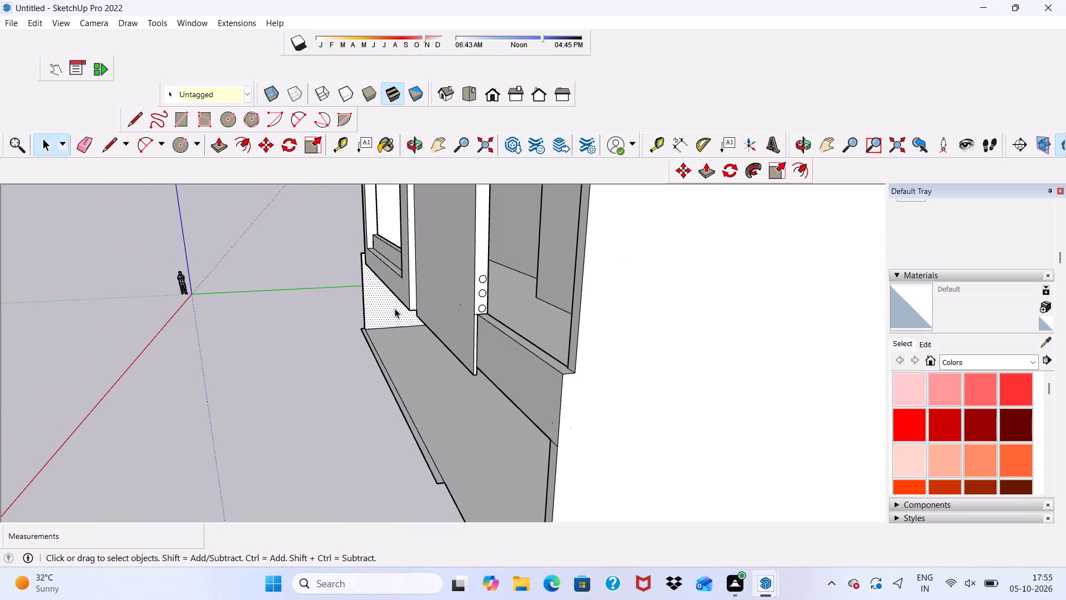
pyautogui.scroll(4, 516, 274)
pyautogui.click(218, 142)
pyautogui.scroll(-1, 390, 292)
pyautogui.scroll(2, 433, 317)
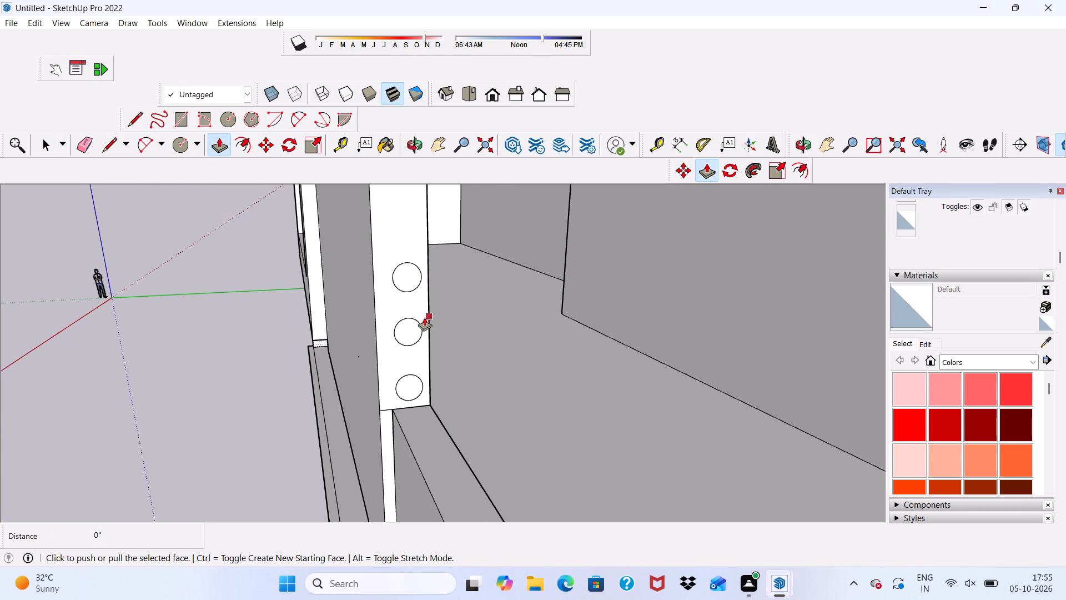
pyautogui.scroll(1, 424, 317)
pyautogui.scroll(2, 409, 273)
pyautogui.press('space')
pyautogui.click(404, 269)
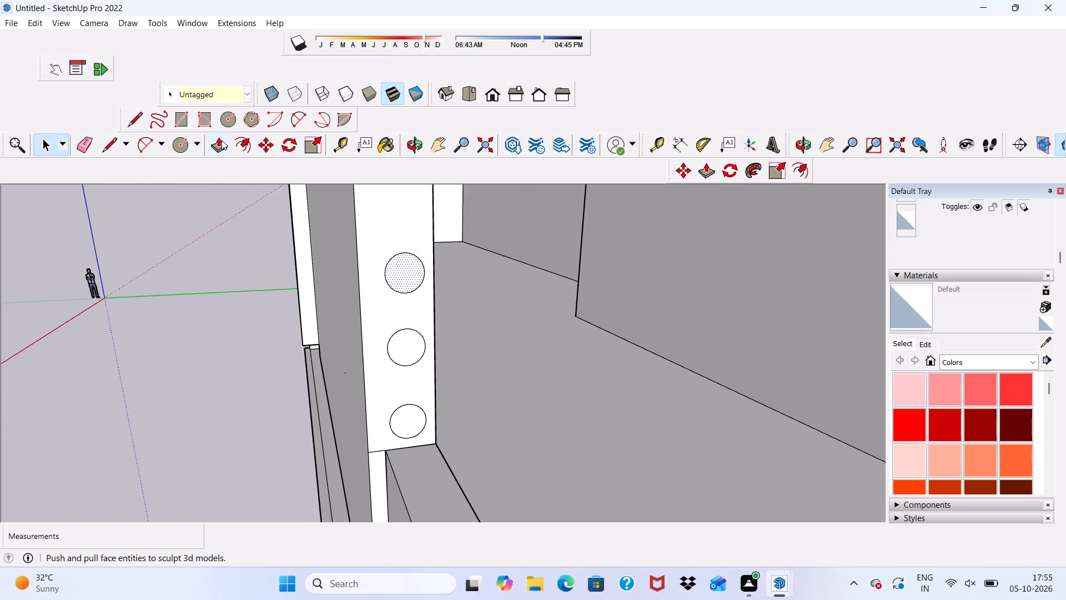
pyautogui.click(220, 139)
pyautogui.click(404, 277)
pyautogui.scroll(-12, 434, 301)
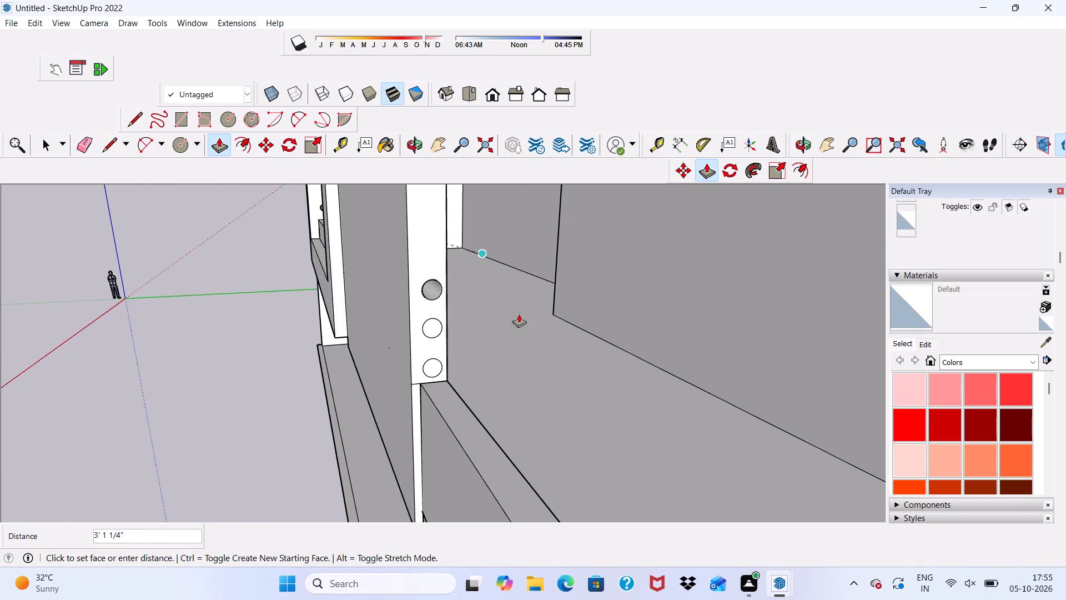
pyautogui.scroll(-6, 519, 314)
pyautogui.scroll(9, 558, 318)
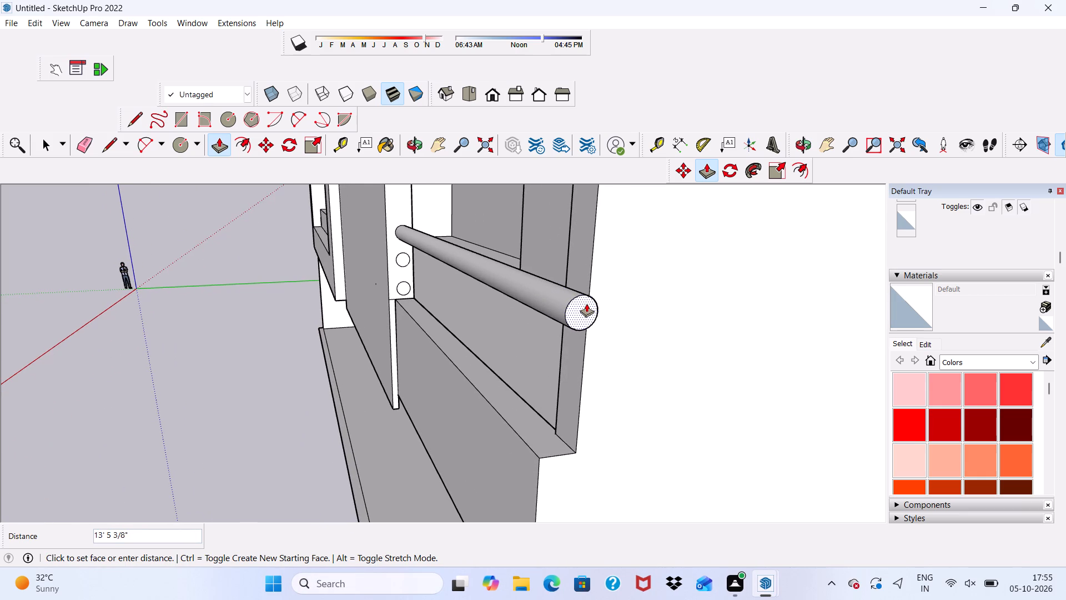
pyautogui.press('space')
# Extrude the narrow front face of the end wall beside the balcony about 8 1/16" outward, in line with the balcony parapet.
pyautogui.scroll(-3, 483, 316)
pyautogui.moveTo(487, 306); pyautogui.dragTo(489, 307, button='middle')
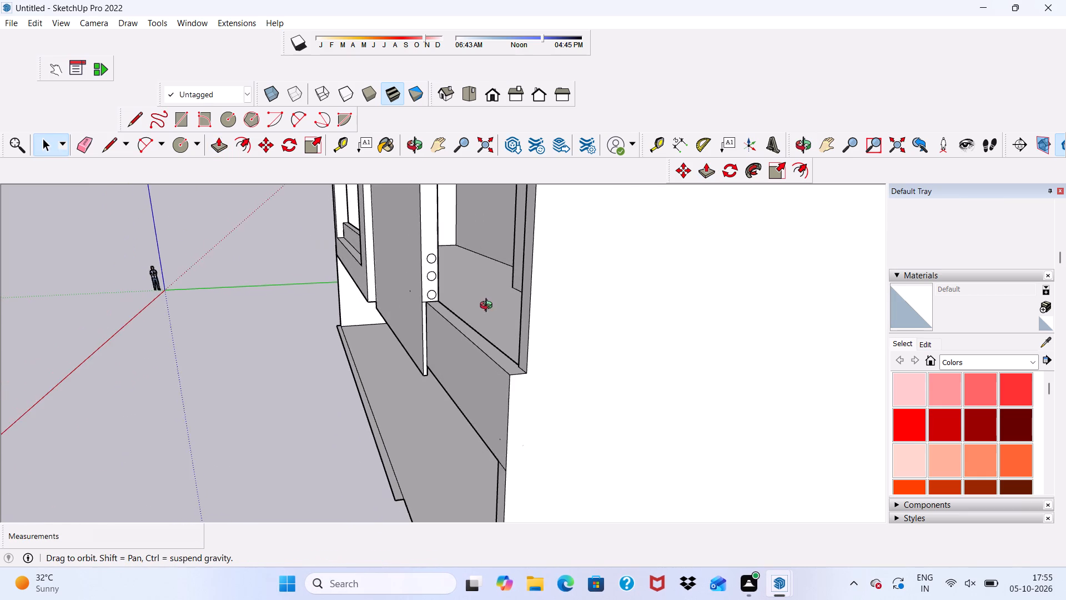
pyautogui.moveTo(489, 307); pyautogui.dragTo(571, 318, button='middle')
pyautogui.click(793, 321)
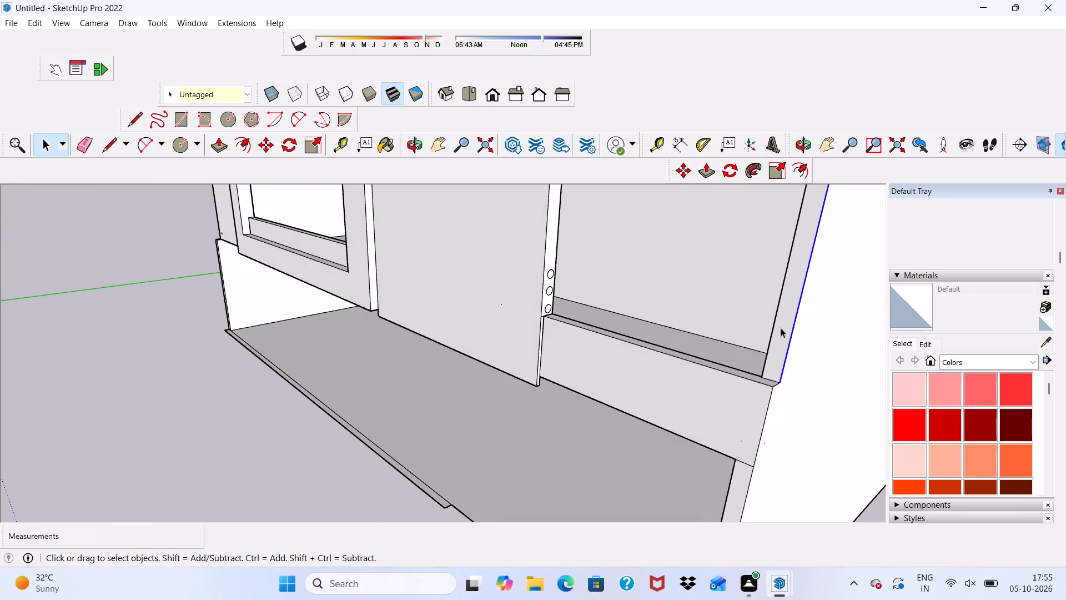
pyautogui.scroll(4, 774, 317)
pyautogui.click(791, 314)
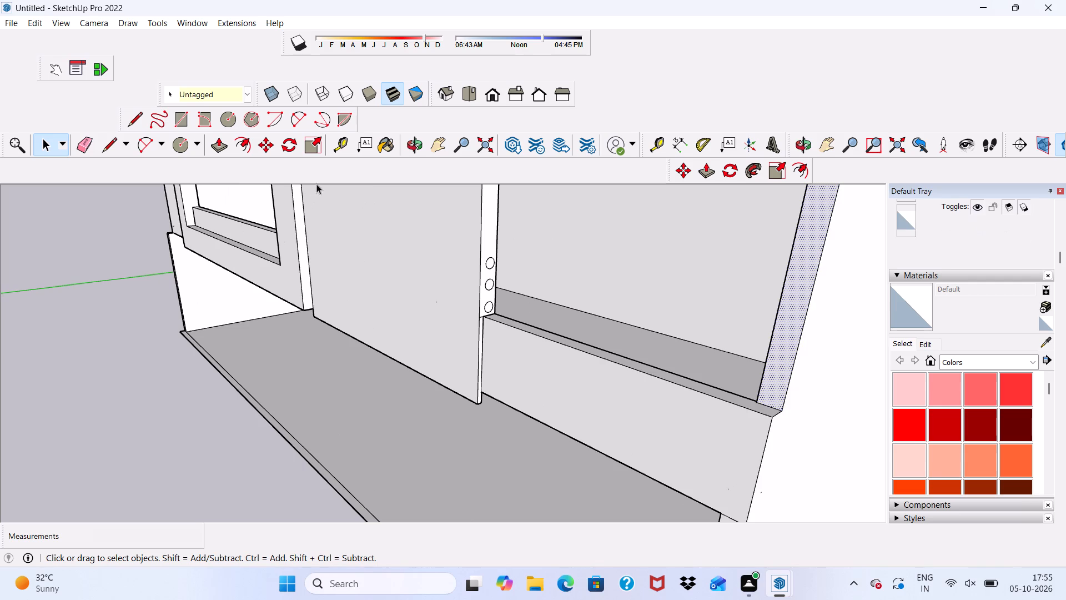
pyautogui.click(219, 146)
pyautogui.scroll(1, 769, 359)
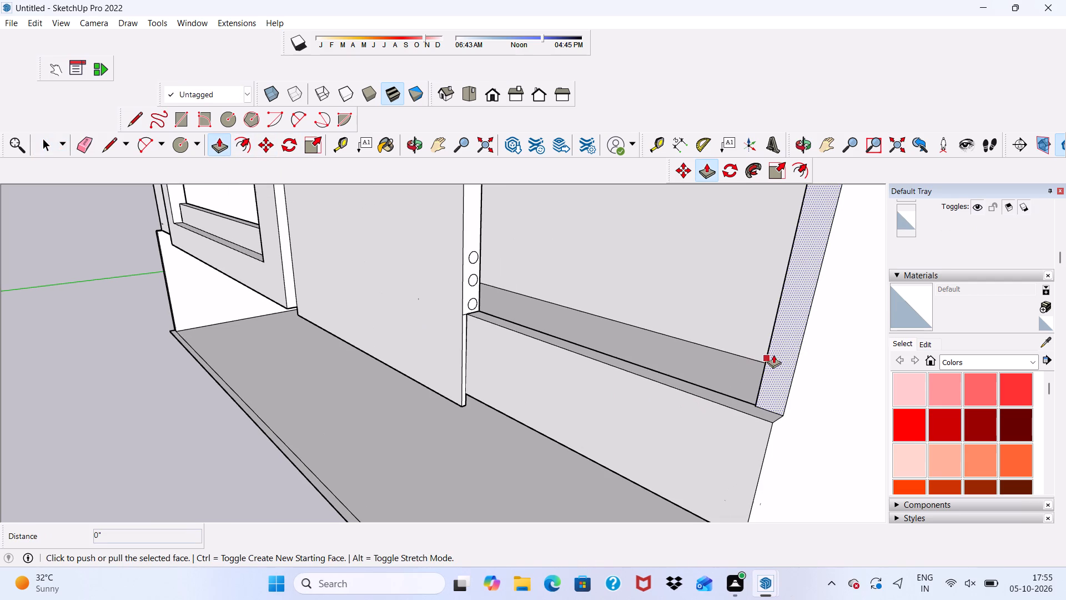
pyautogui.click(784, 349)
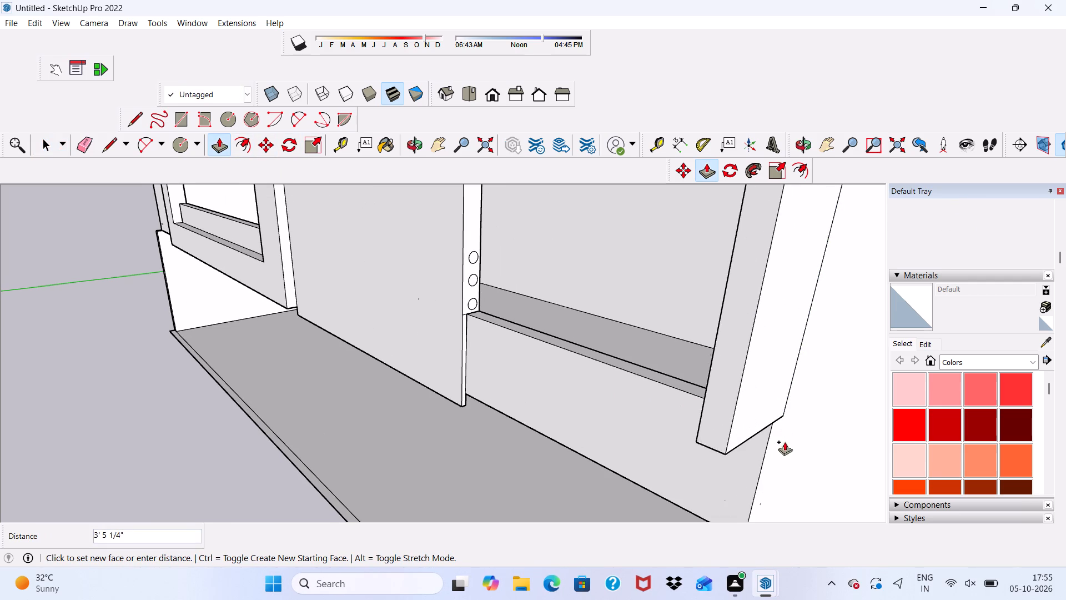
pyautogui.scroll(-1, 783, 443)
pyautogui.scroll(2, 800, 425)
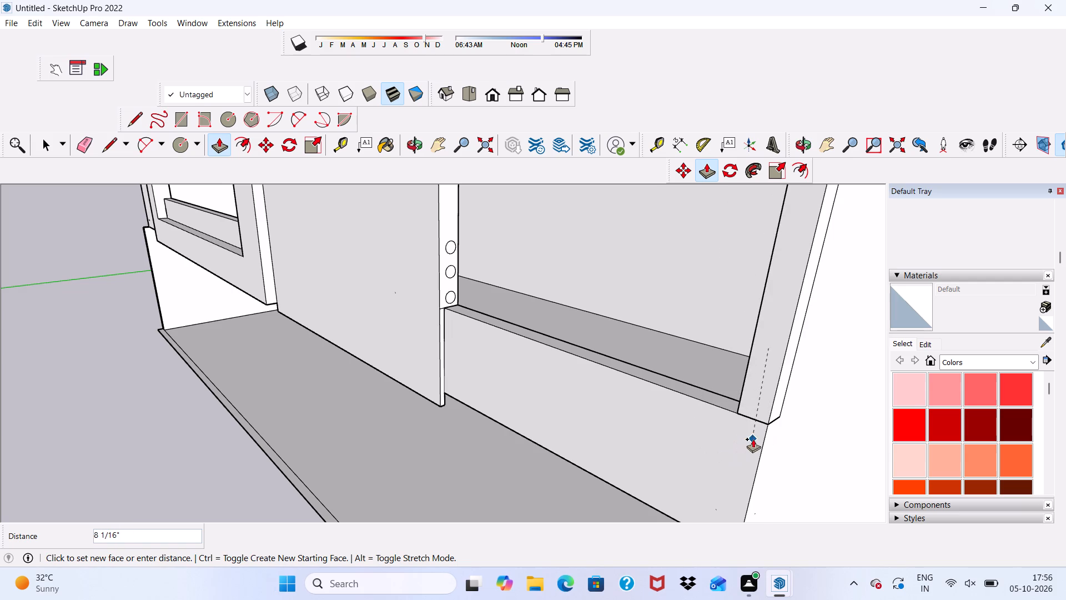
pyautogui.click(753, 439)
# Extrude the topmost circle on the panel's side face about 12' 3 13/16" across the balcony opening to the end wall.
pyautogui.moveTo(720, 401); pyautogui.dragTo(867, 442, button='middle')
pyautogui.scroll(4, 712, 391)
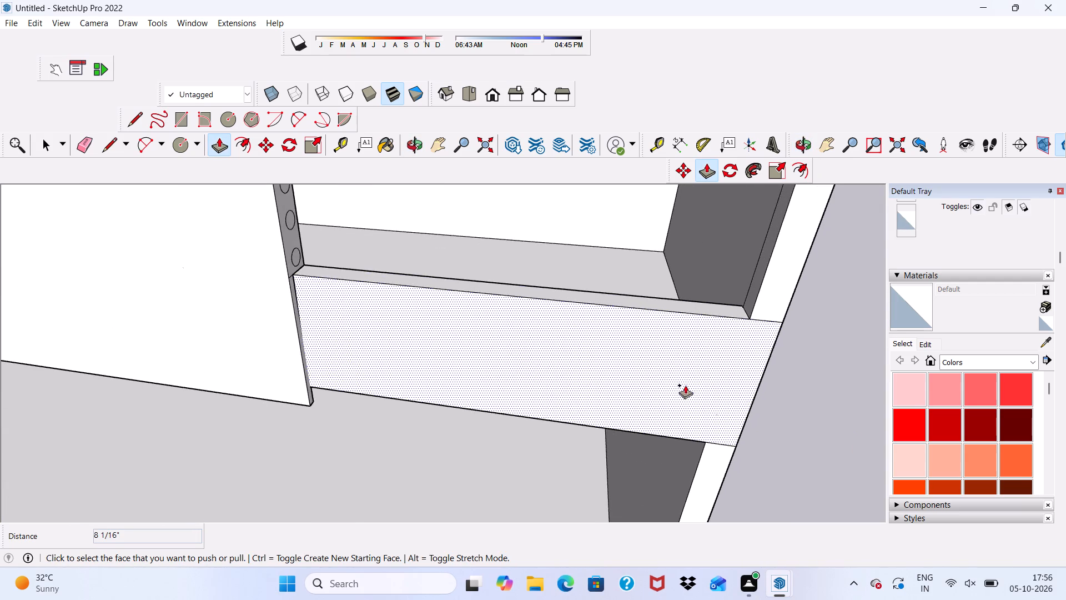
pyautogui.scroll(-3, 615, 344)
pyautogui.moveTo(542, 325); pyautogui.dragTo(376, 267, button='middle')
pyautogui.scroll(8, 413, 226)
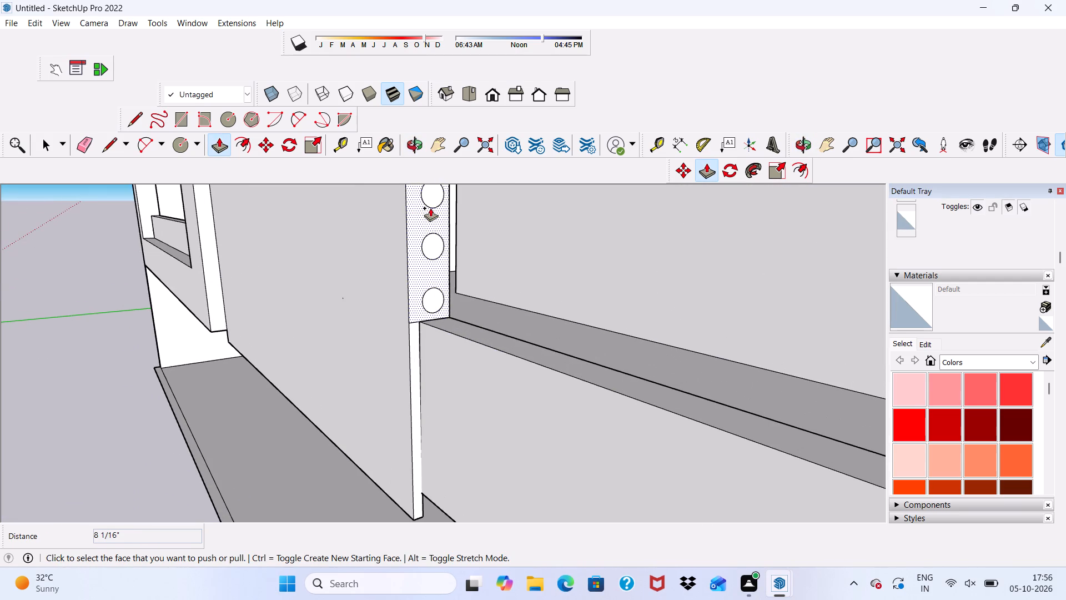
pyautogui.click(436, 196)
pyautogui.scroll(-8, 442, 218)
pyautogui.scroll(1, 613, 249)
pyautogui.click(613, 249)
pyautogui.scroll(-1, 518, 235)
pyautogui.moveTo(526, 234); pyautogui.dragTo(688, 316, button='middle')
pyautogui.scroll(1, 616, 272)
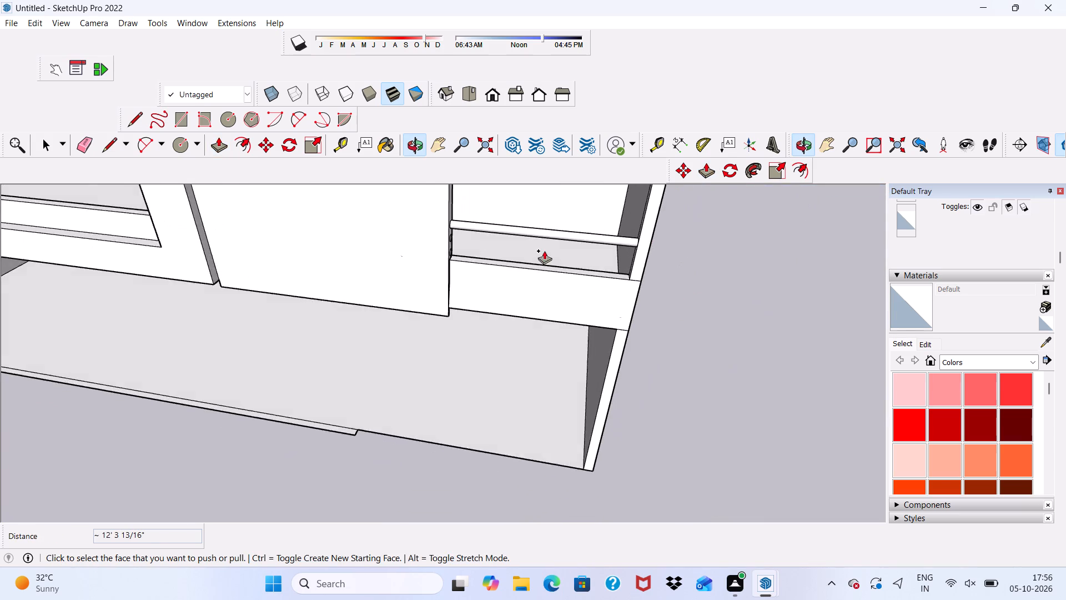
pyautogui.scroll(-4, 535, 253)
pyautogui.scroll(4, 452, 256)
pyautogui.moveTo(454, 252); pyautogui.dragTo(275, 184, button='middle')
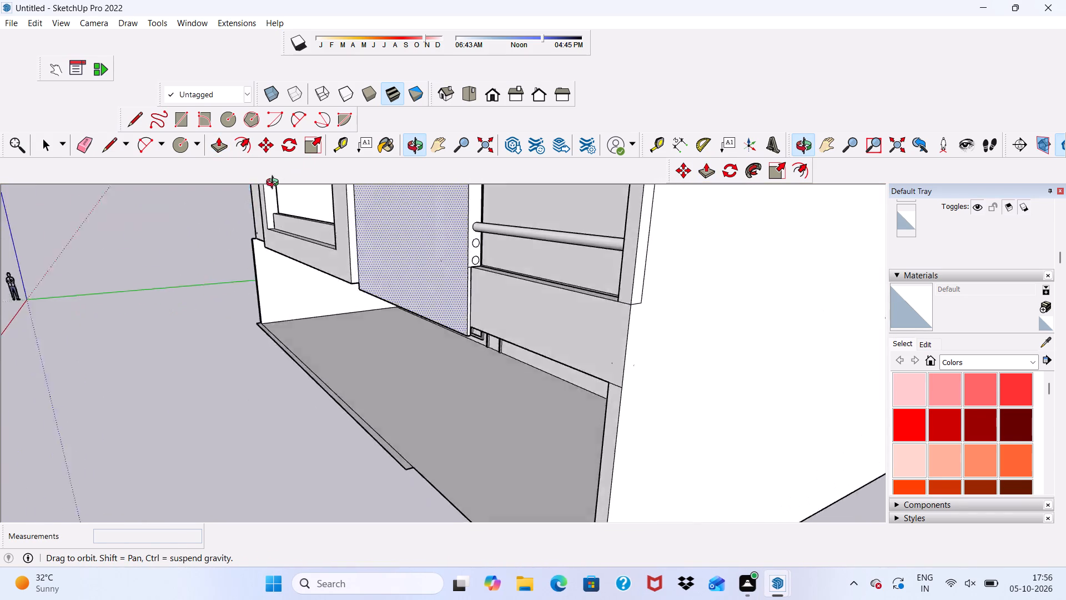
# Extrude the middle circle on the panel's side face about 12' 5 3/16" across the balcony opening to the end wall.
pyautogui.moveTo(275, 184); pyautogui.dragTo(270, 194, button='middle')
pyautogui.scroll(8, 446, 237)
pyautogui.scroll(3, 511, 244)
pyautogui.scroll(-2, 506, 245)
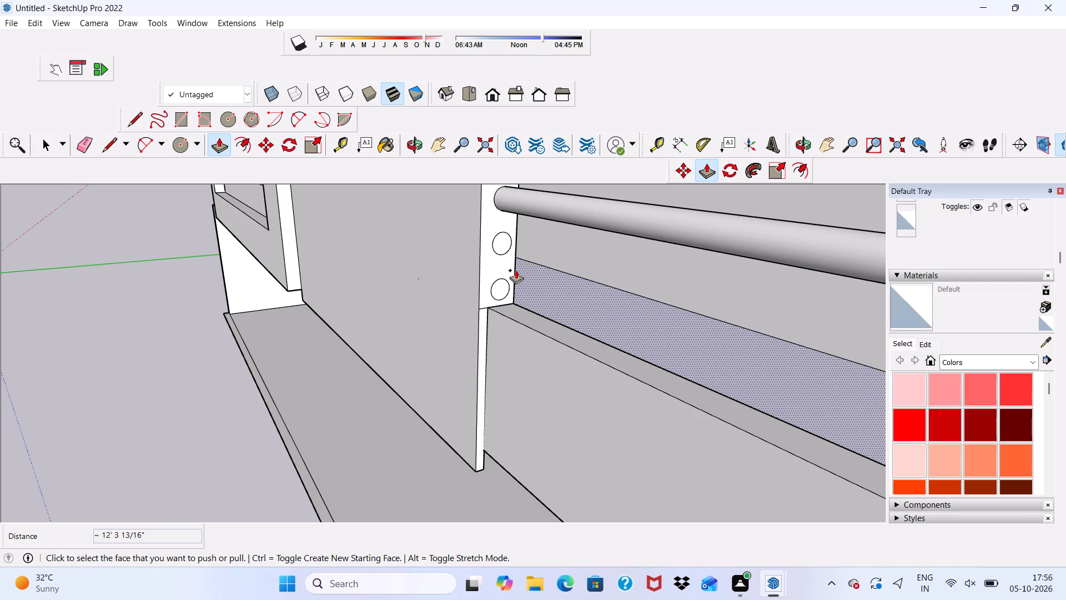
pyautogui.scroll(1, 516, 270)
pyautogui.click(500, 239)
pyautogui.scroll(-7, 500, 239)
pyautogui.scroll(1, 506, 237)
pyautogui.scroll(-4, 518, 239)
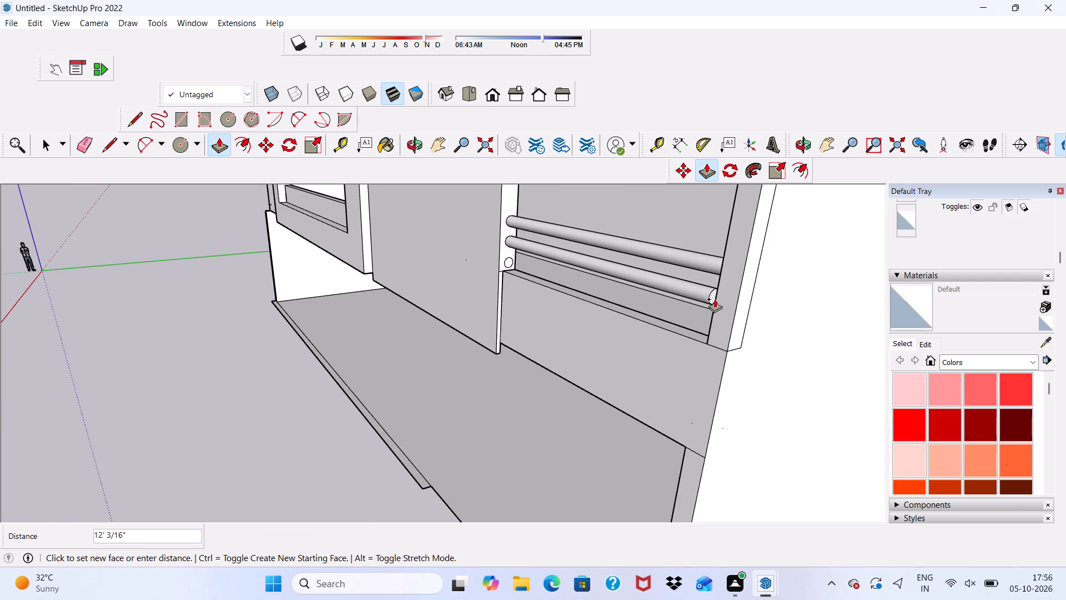
pyautogui.click(725, 302)
# Extrude the lowest circle on the panel's side face about 12' 7 5/16" across the balcony opening to the end wall.
pyautogui.scroll(8, 571, 292)
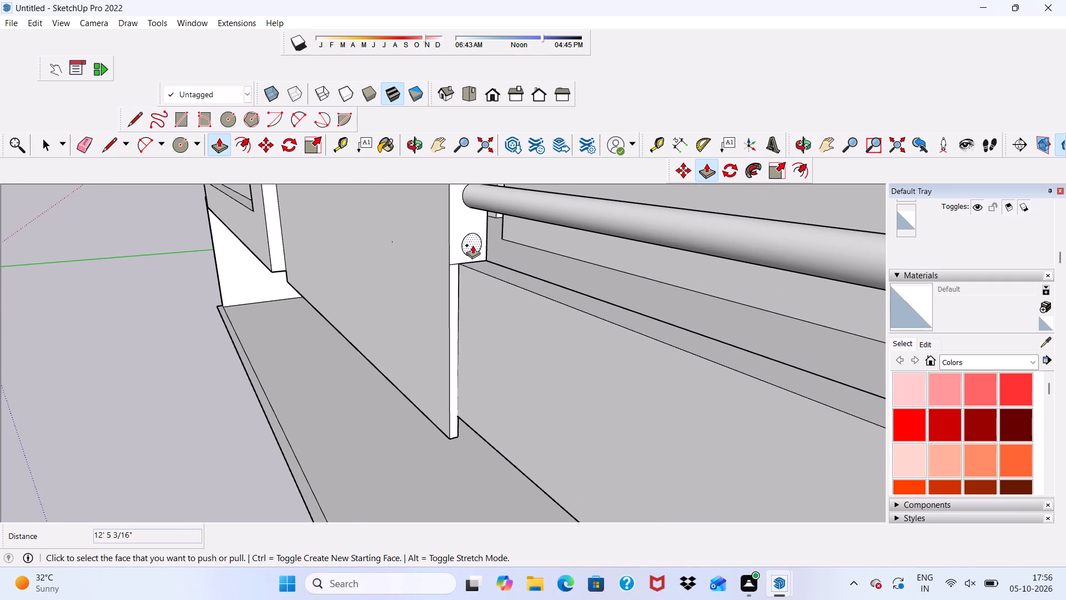
pyautogui.click(472, 245)
pyautogui.scroll(-9, 475, 244)
pyautogui.scroll(-4, 569, 249)
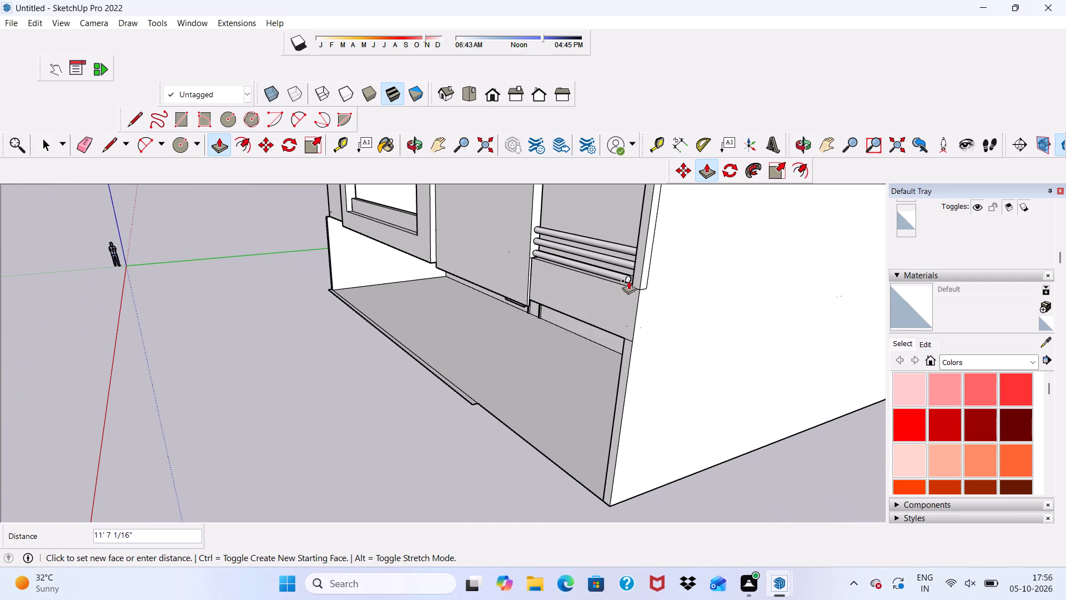
pyautogui.click(641, 278)
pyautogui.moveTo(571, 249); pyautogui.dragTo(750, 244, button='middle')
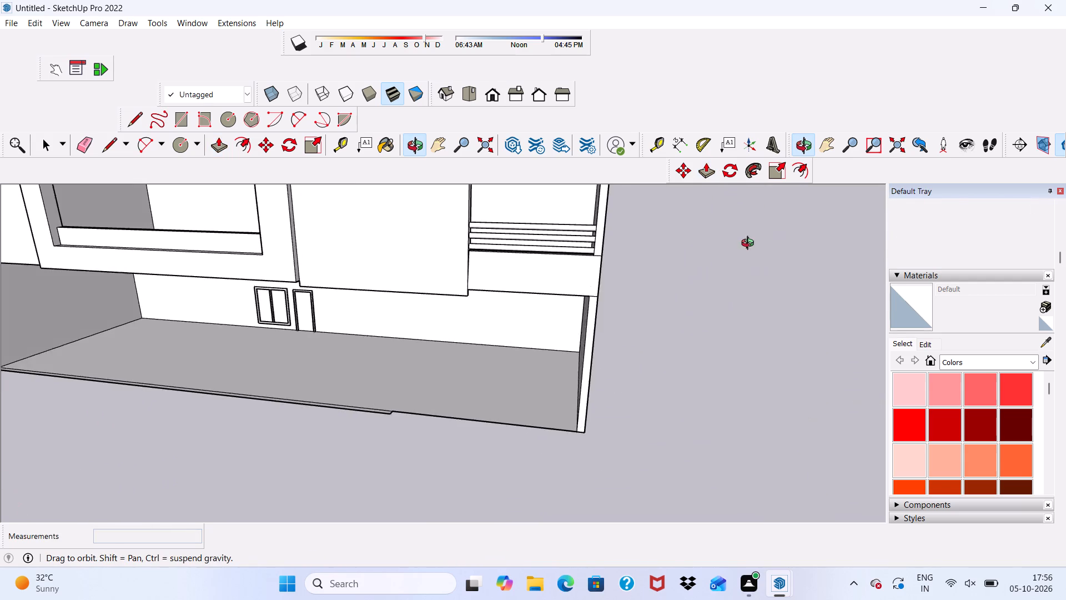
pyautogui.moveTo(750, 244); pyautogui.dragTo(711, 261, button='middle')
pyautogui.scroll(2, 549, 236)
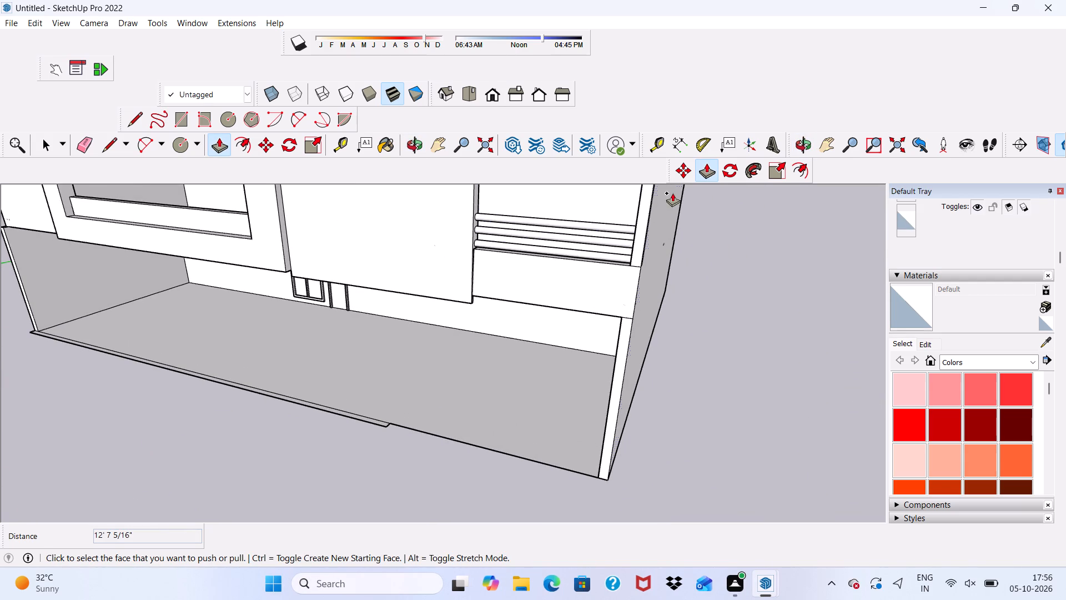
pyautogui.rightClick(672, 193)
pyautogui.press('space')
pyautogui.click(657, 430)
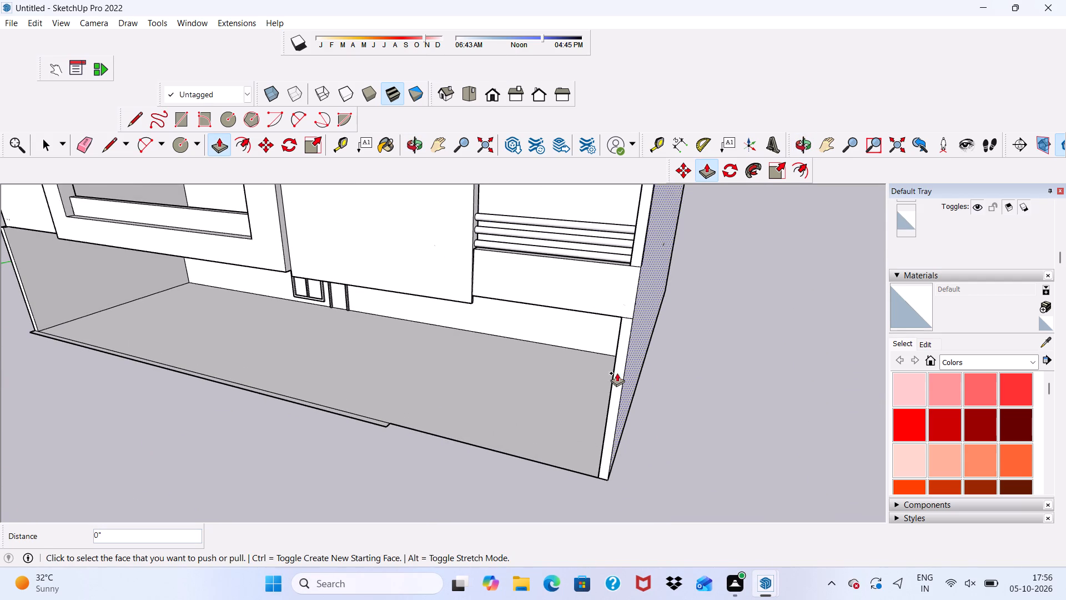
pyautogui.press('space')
# Erase the topmost of the three round rails across the end balcony.
pyautogui.scroll(1, 462, 278)
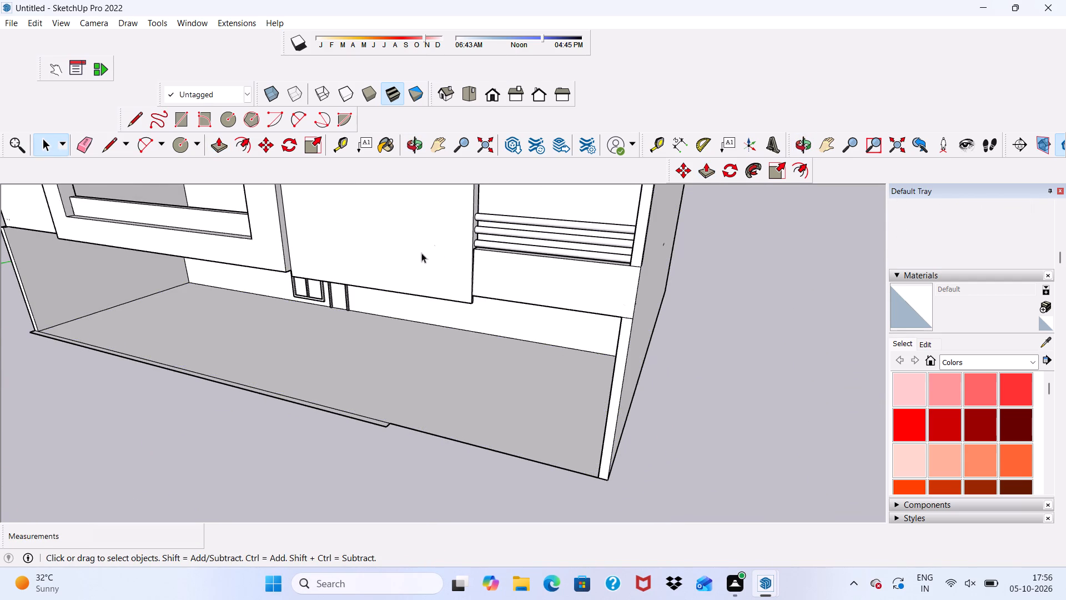
pyautogui.click(87, 139)
pyautogui.scroll(2, 456, 242)
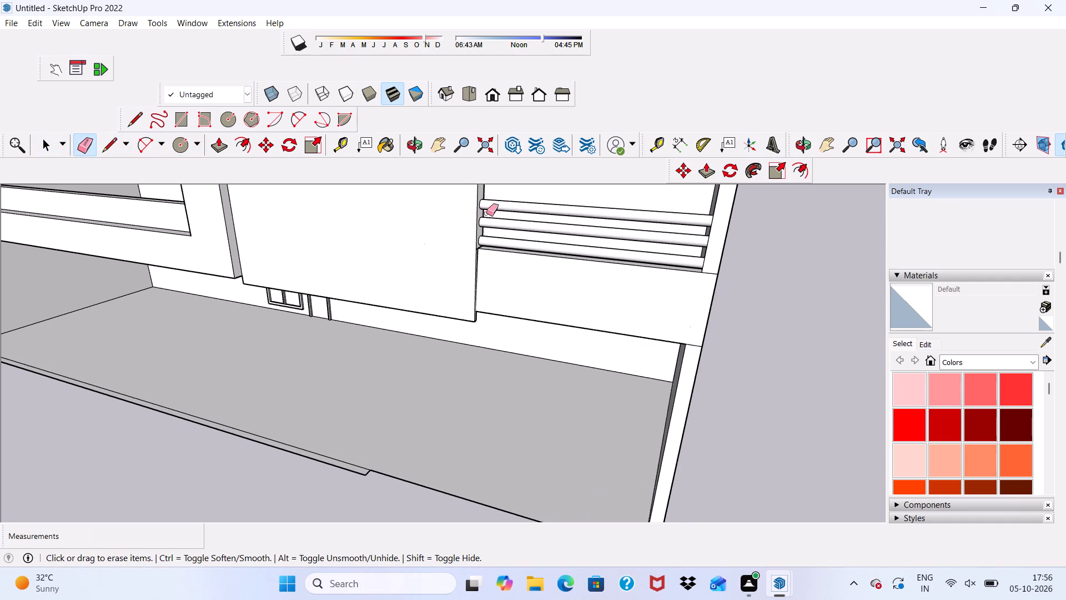
pyautogui.click(499, 206)
pyautogui.click(501, 204)
pyautogui.moveTo(512, 210); pyautogui.dragTo(520, 209)
pyautogui.click(524, 200)
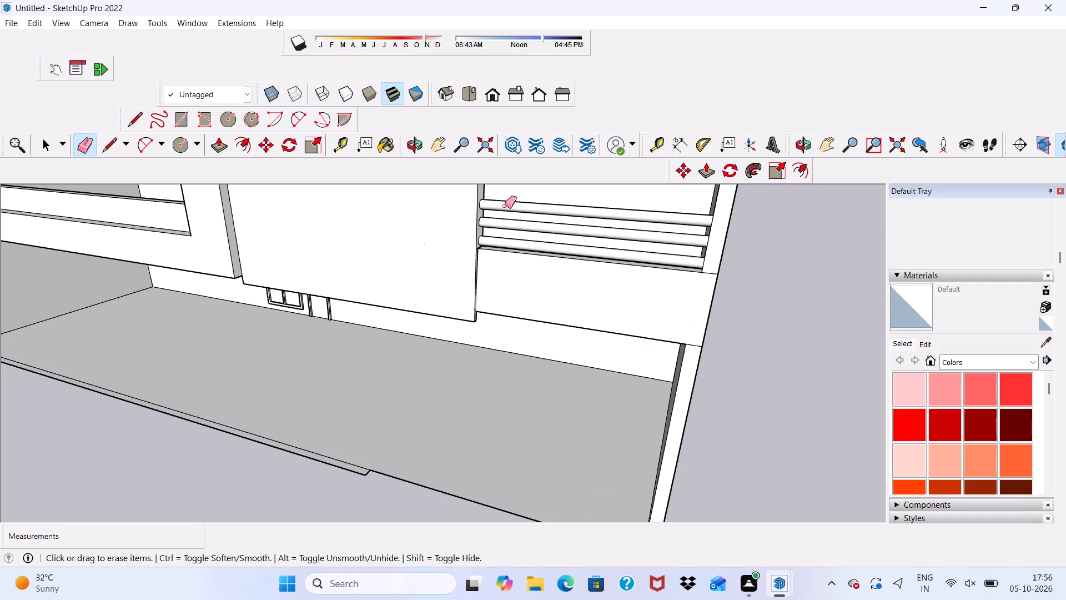
pyautogui.scroll(3, 503, 206)
pyautogui.click(496, 206)
pyautogui.click(496, 201)
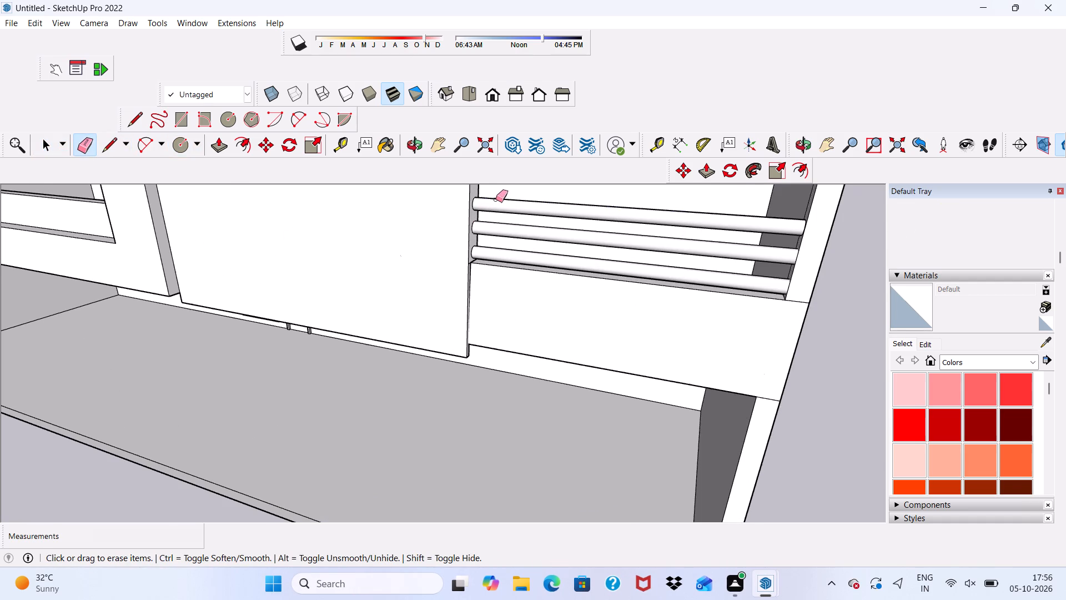
pyautogui.scroll(7, 479, 196)
pyautogui.click(479, 216)
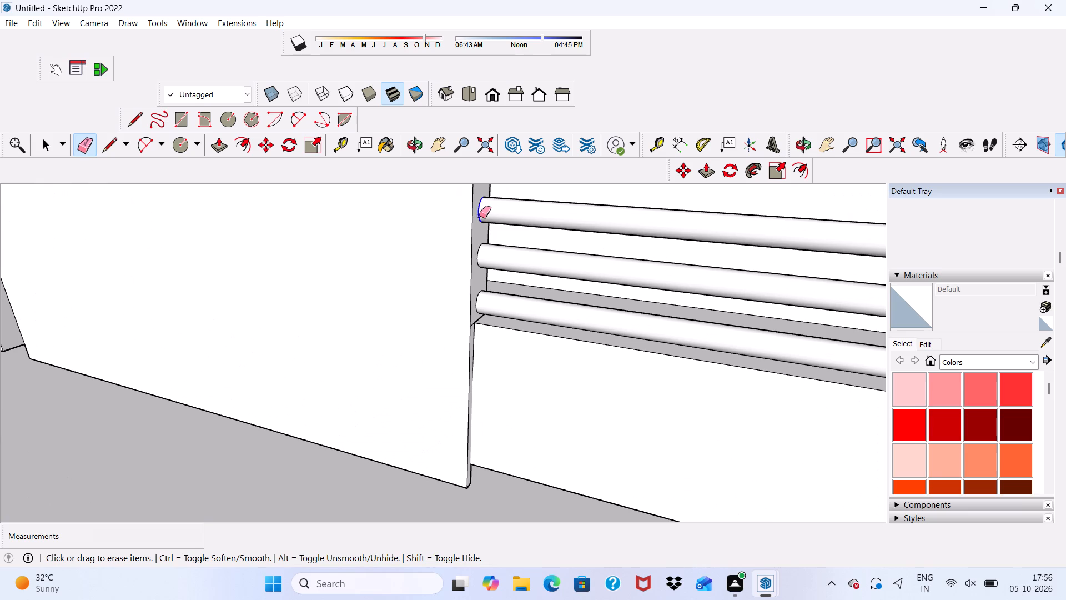
pyautogui.scroll(-4, 489, 209)
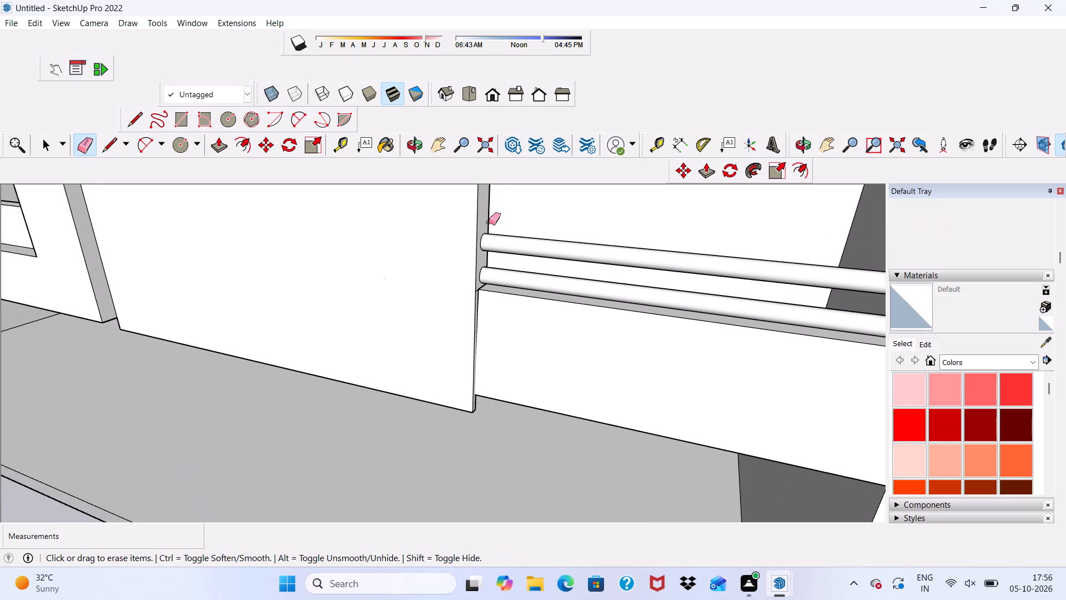
pyautogui.press('space')
# Examine the end balcony's rails and opening, the end wall and the whole front facade from several angles.
pyautogui.scroll(-1, 490, 226)
pyautogui.scroll(1, 490, 226)
pyautogui.scroll(-6, 490, 226)
pyautogui.moveTo(562, 238); pyautogui.dragTo(483, 194, button='middle')
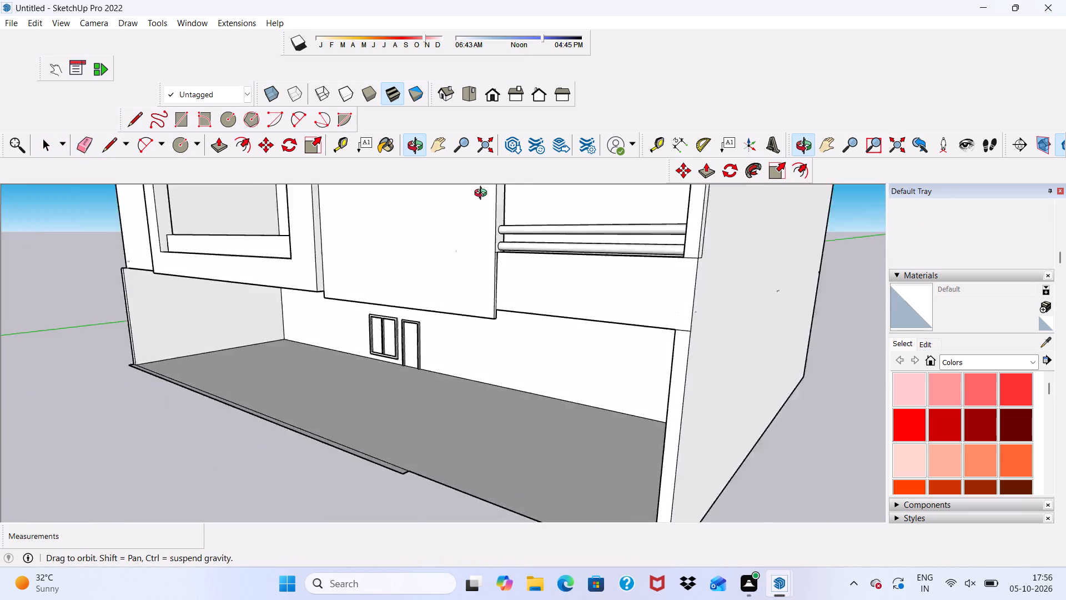
pyautogui.moveTo(483, 194); pyautogui.dragTo(631, 208, button='middle')
pyautogui.scroll(-4, 611, 197)
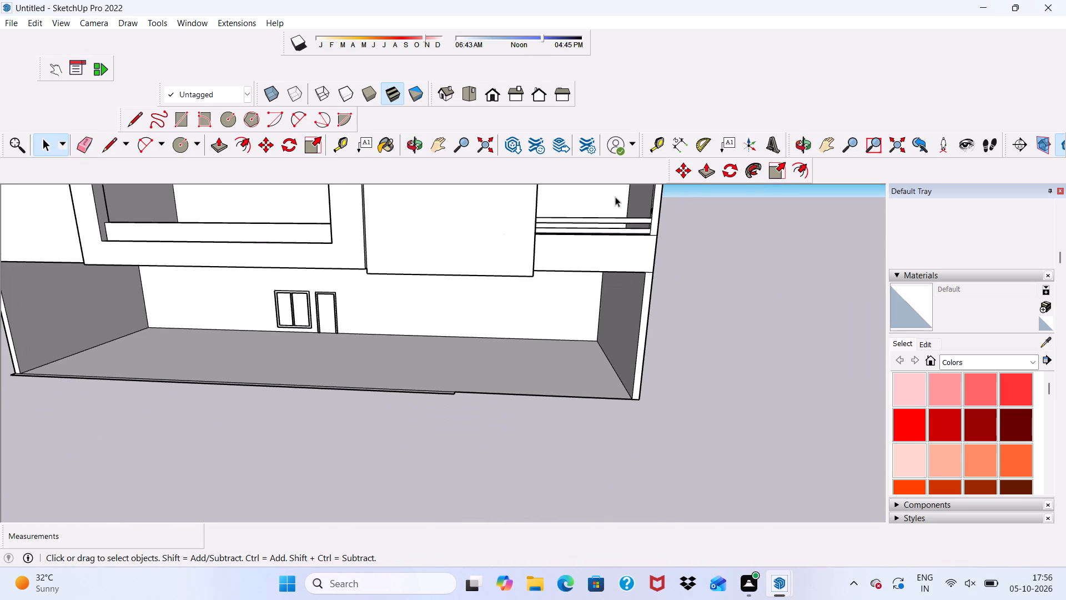
pyautogui.scroll(-2, 627, 231)
pyautogui.moveTo(630, 234); pyautogui.dragTo(542, 222, button='middle')
pyautogui.scroll(3, 537, 225)
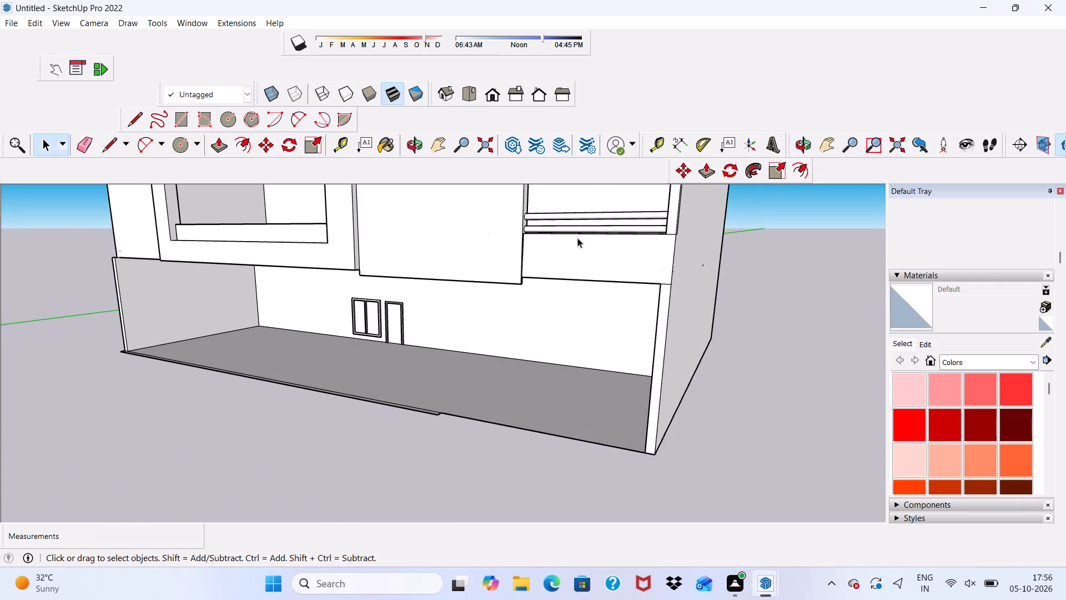
pyautogui.scroll(-4, 580, 238)
pyautogui.scroll(-3, 623, 261)
pyautogui.moveTo(623, 261); pyautogui.dragTo(607, 206, button='middle')
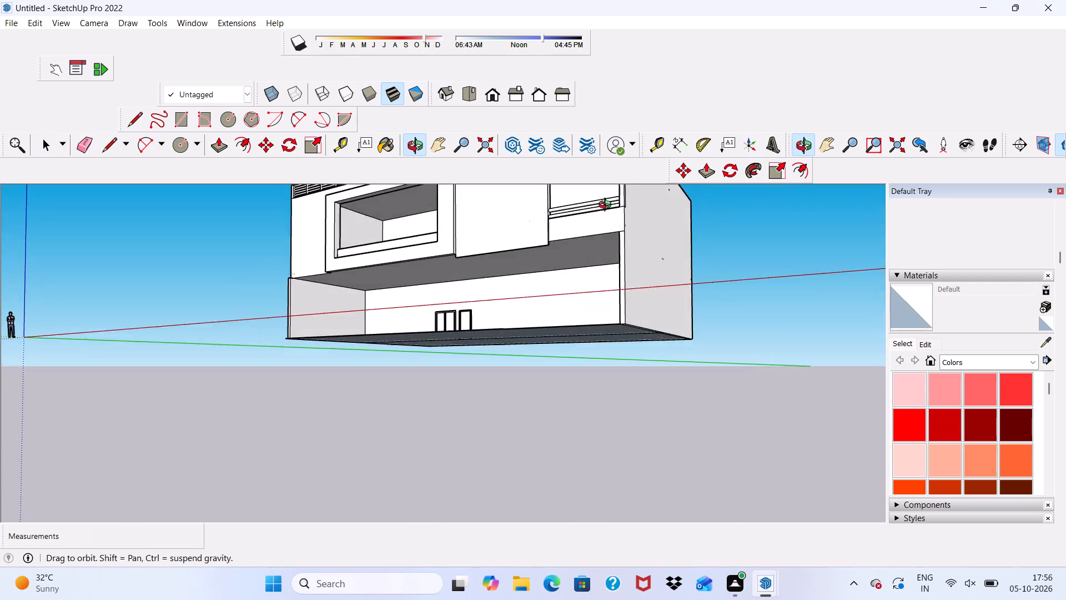
pyautogui.moveTo(607, 206); pyautogui.dragTo(483, 335, button='middle')
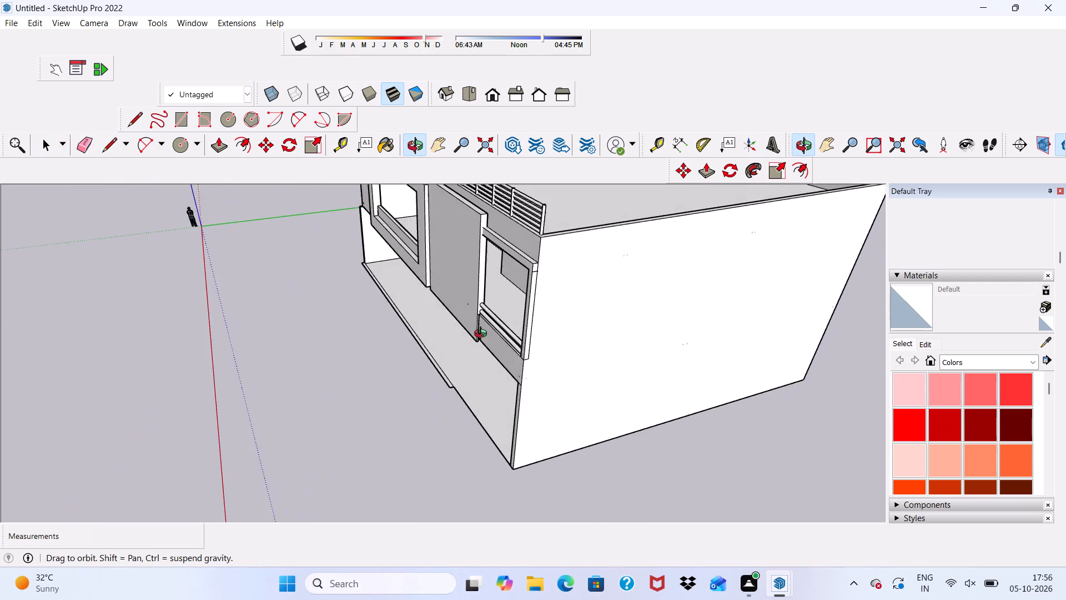
pyautogui.moveTo(483, 335); pyautogui.dragTo(545, 333, button='middle')
pyautogui.press('space')
pyautogui.moveTo(518, 297); pyautogui.dragTo(594, 239, button='middle')
pyautogui.scroll(3, 593, 236)
pyautogui.moveTo(549, 244); pyautogui.dragTo(410, 290, button='middle')
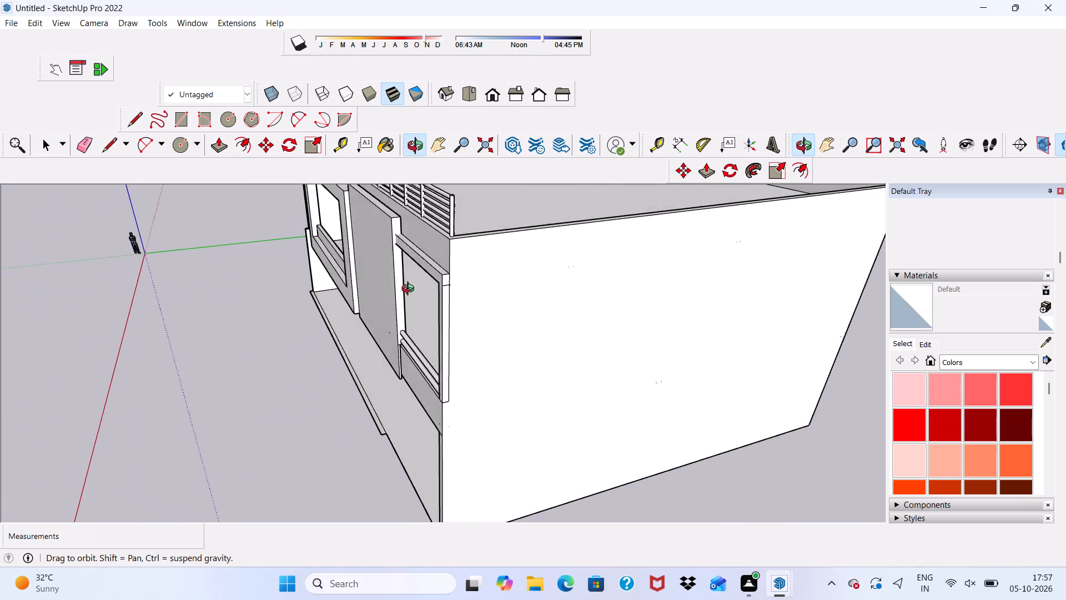
pyautogui.moveTo(410, 290); pyautogui.dragTo(445, 274, button='middle')
pyautogui.scroll(3, 443, 253)
pyautogui.moveTo(435, 243); pyautogui.dragTo(582, 198, button='middle')
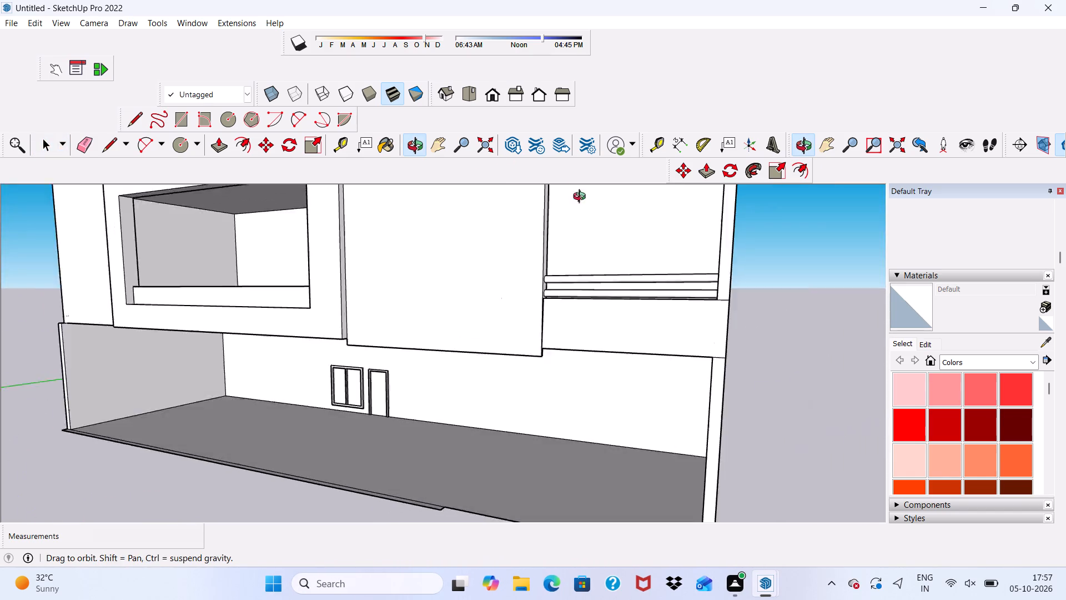
pyautogui.moveTo(582, 198); pyautogui.dragTo(577, 195, button='middle')
pyautogui.scroll(1, 596, 204)
pyautogui.scroll(-8, 569, 242)
pyautogui.moveTo(564, 219); pyautogui.dragTo(585, 138, button='middle')
pyautogui.scroll(3, 597, 199)
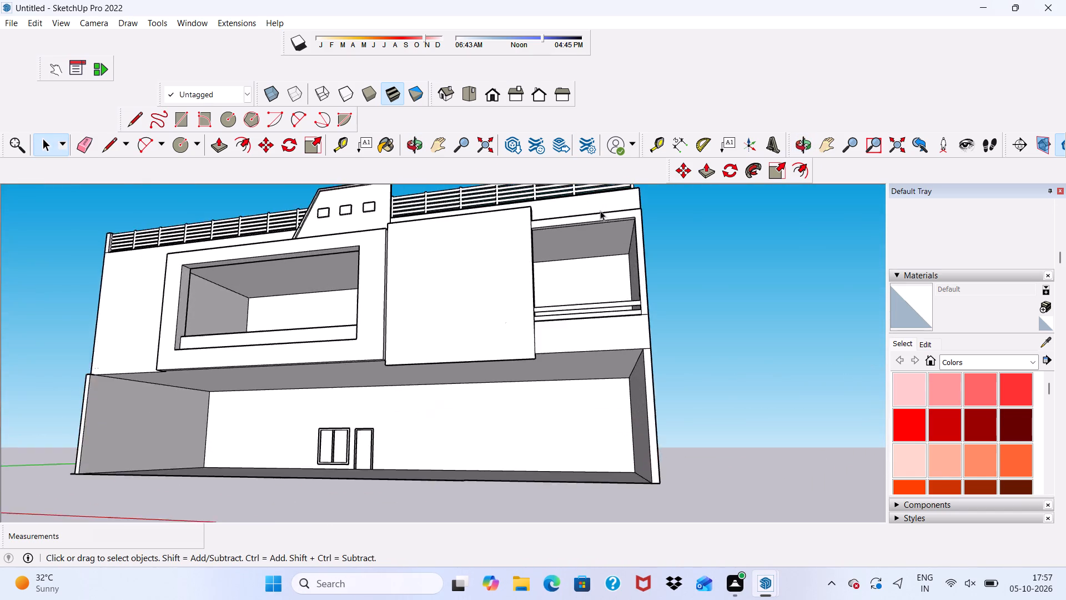
pyautogui.scroll(6, 600, 211)
pyautogui.moveTo(533, 217); pyautogui.dragTo(459, 232, button='middle')
pyautogui.scroll(3, 459, 232)
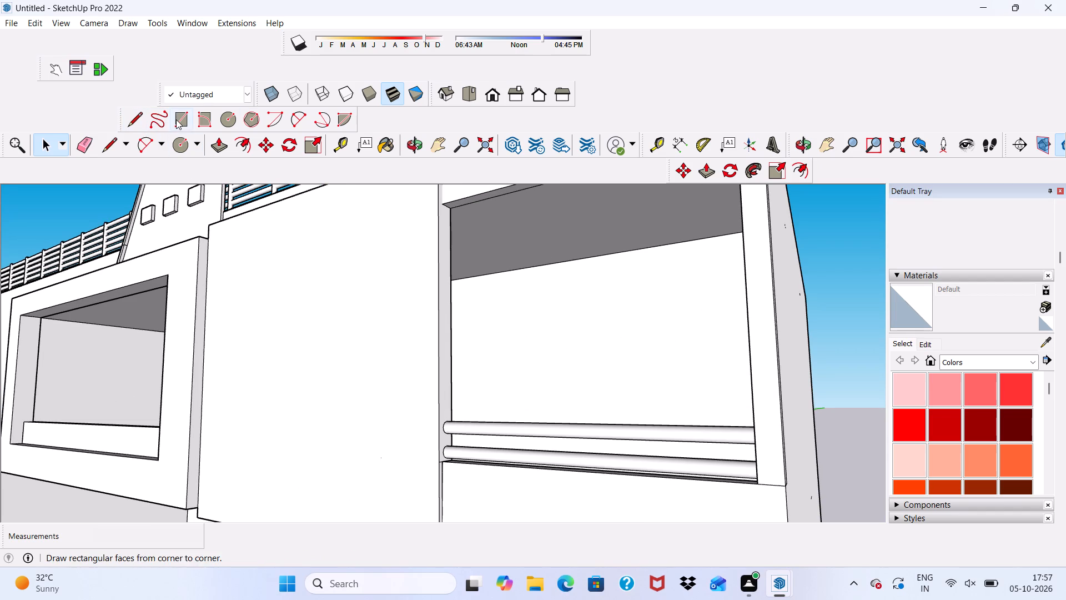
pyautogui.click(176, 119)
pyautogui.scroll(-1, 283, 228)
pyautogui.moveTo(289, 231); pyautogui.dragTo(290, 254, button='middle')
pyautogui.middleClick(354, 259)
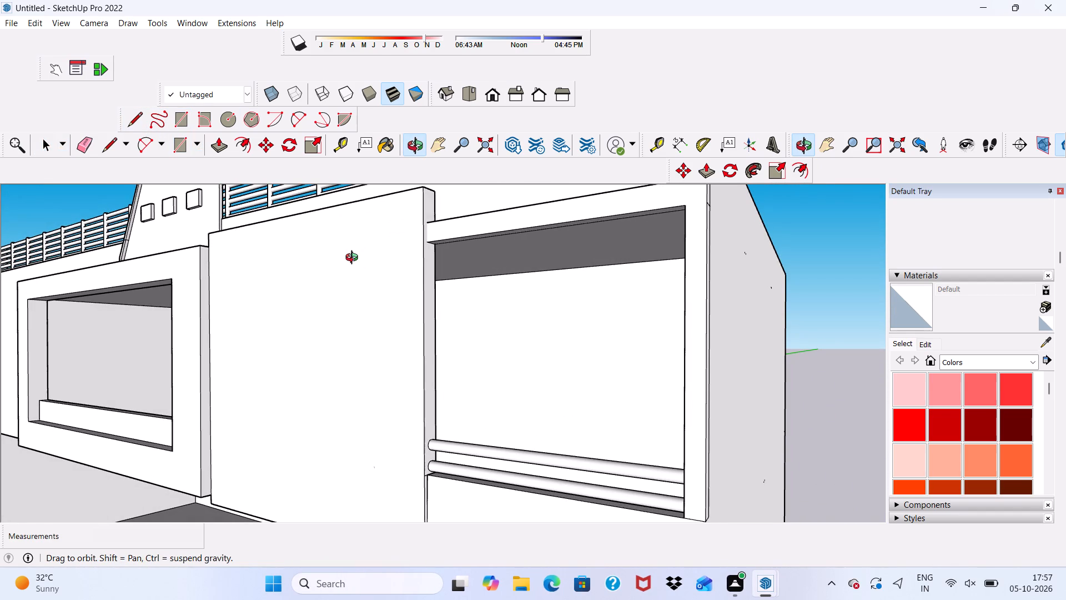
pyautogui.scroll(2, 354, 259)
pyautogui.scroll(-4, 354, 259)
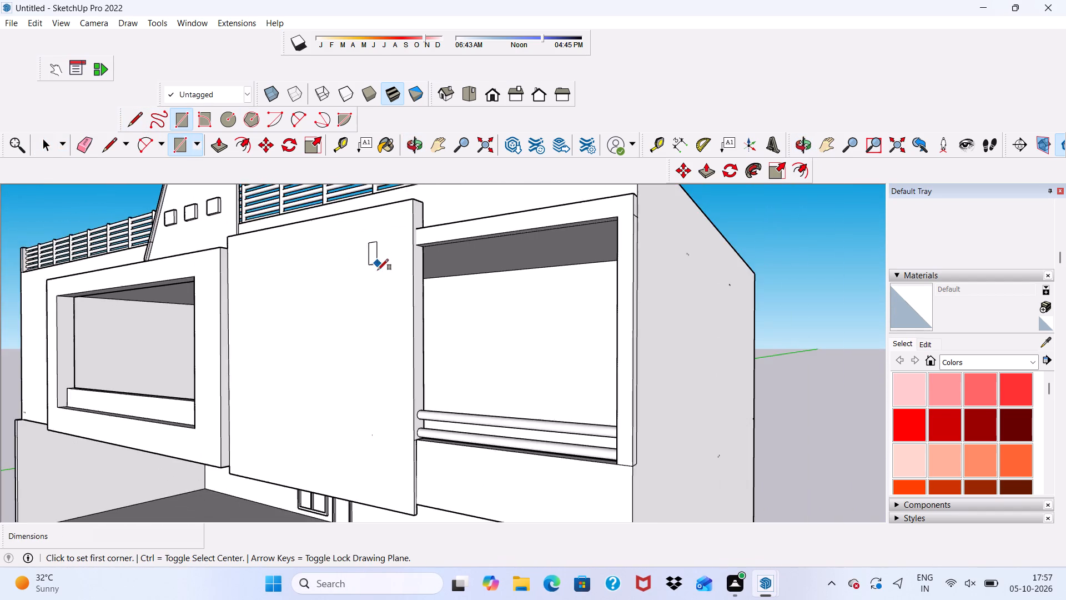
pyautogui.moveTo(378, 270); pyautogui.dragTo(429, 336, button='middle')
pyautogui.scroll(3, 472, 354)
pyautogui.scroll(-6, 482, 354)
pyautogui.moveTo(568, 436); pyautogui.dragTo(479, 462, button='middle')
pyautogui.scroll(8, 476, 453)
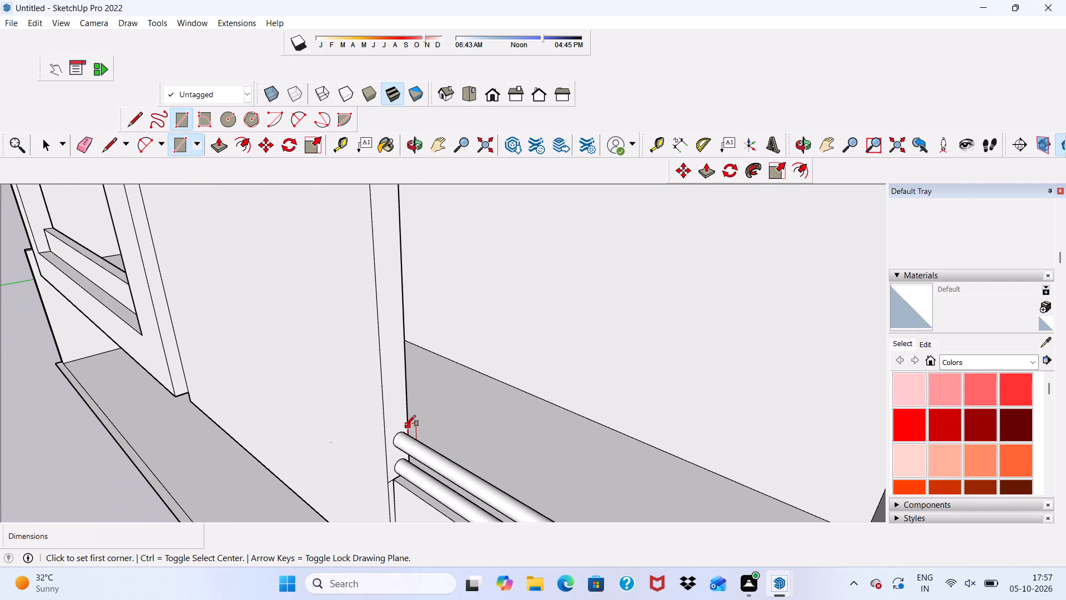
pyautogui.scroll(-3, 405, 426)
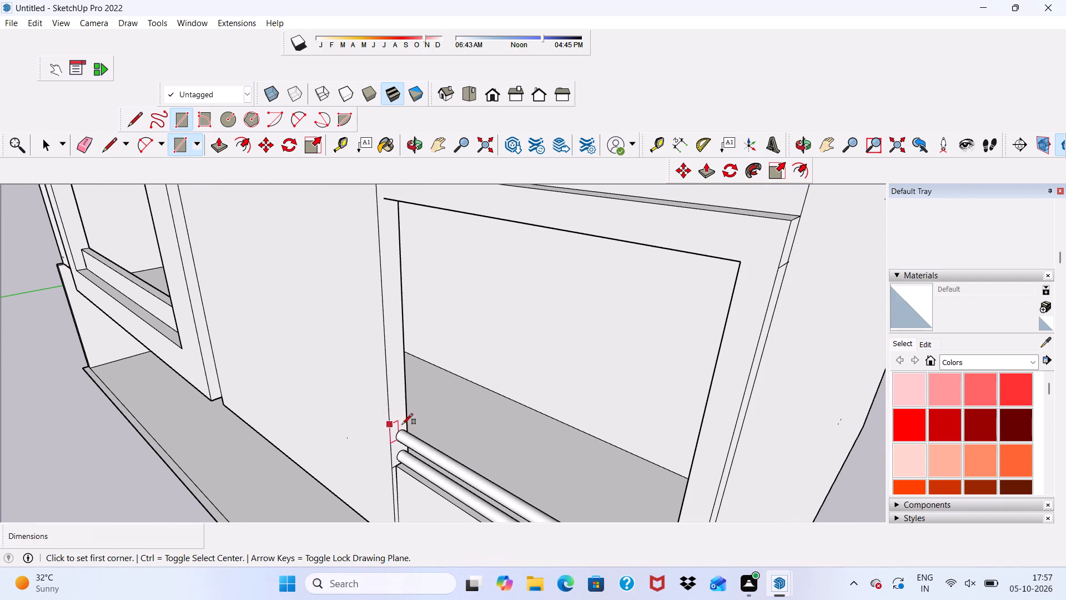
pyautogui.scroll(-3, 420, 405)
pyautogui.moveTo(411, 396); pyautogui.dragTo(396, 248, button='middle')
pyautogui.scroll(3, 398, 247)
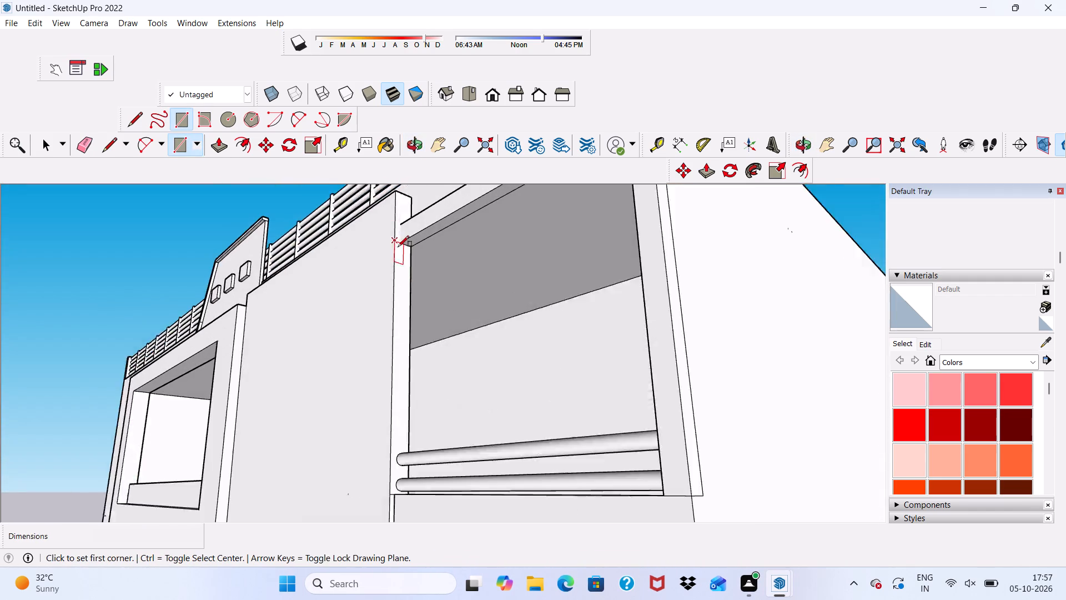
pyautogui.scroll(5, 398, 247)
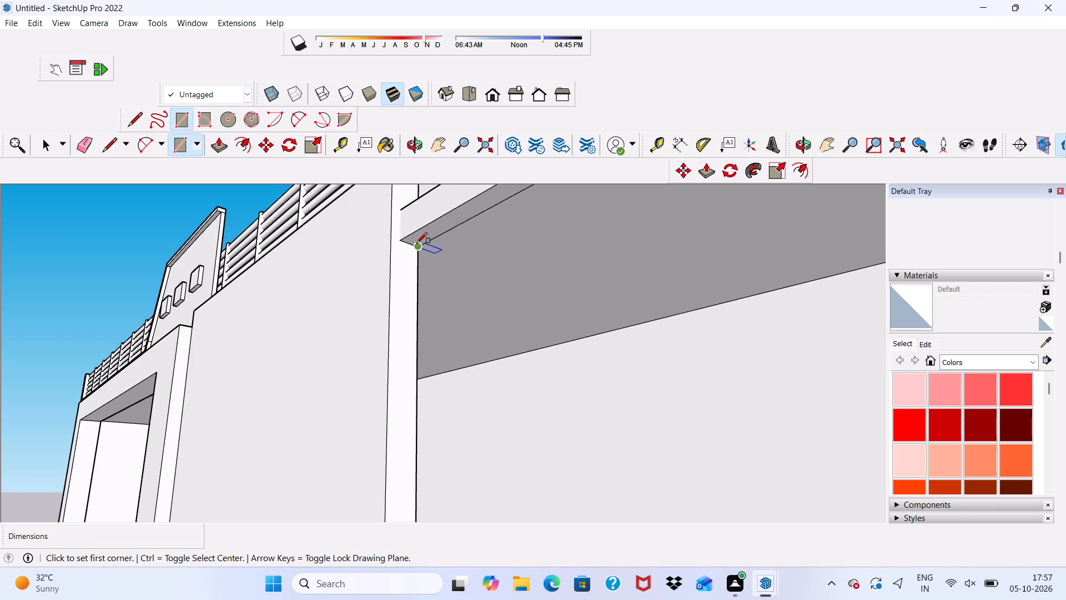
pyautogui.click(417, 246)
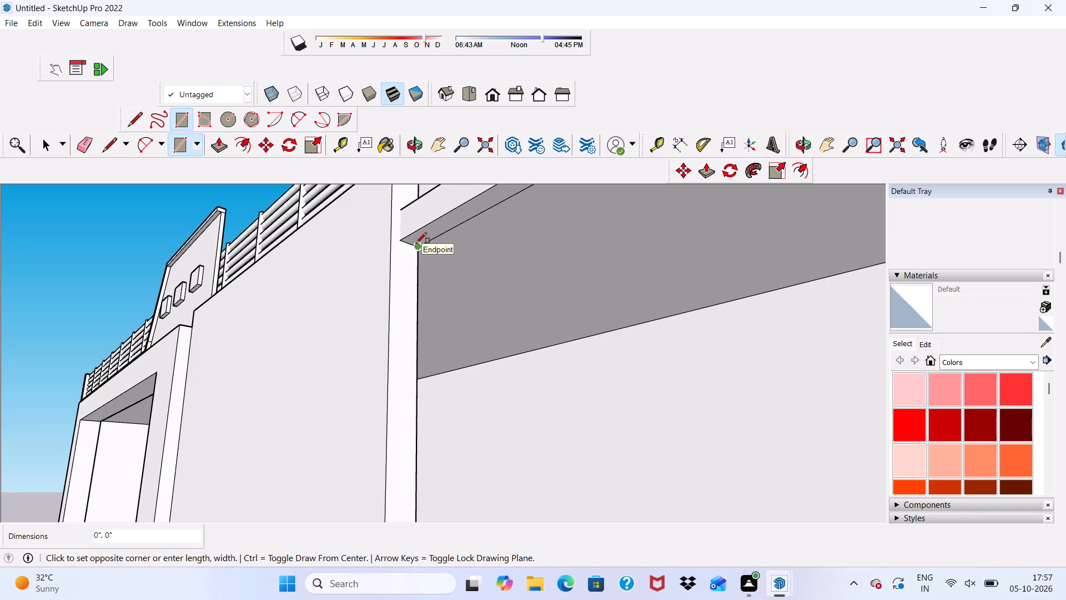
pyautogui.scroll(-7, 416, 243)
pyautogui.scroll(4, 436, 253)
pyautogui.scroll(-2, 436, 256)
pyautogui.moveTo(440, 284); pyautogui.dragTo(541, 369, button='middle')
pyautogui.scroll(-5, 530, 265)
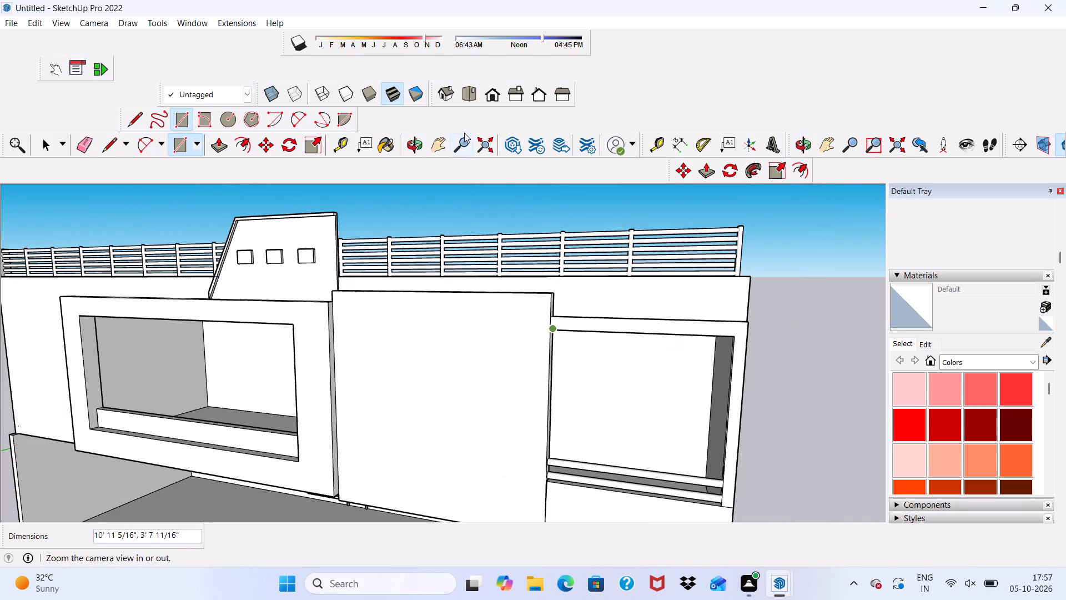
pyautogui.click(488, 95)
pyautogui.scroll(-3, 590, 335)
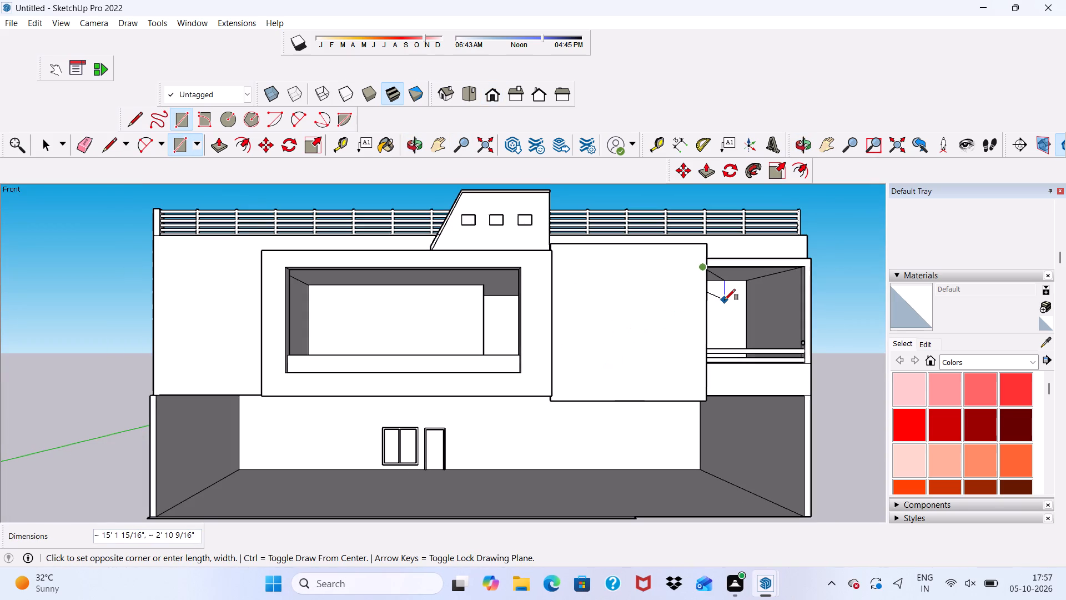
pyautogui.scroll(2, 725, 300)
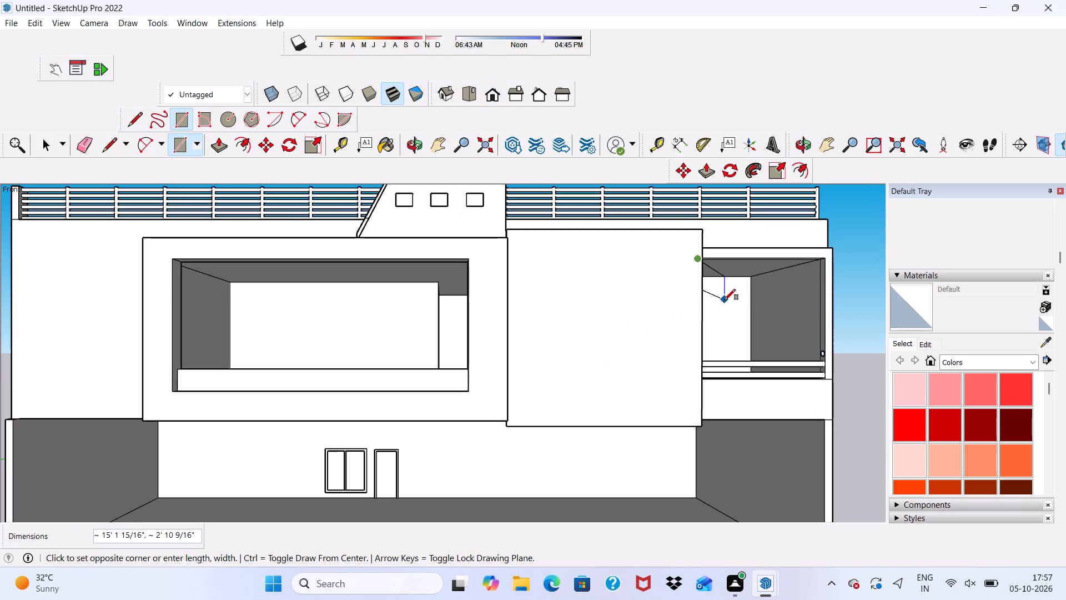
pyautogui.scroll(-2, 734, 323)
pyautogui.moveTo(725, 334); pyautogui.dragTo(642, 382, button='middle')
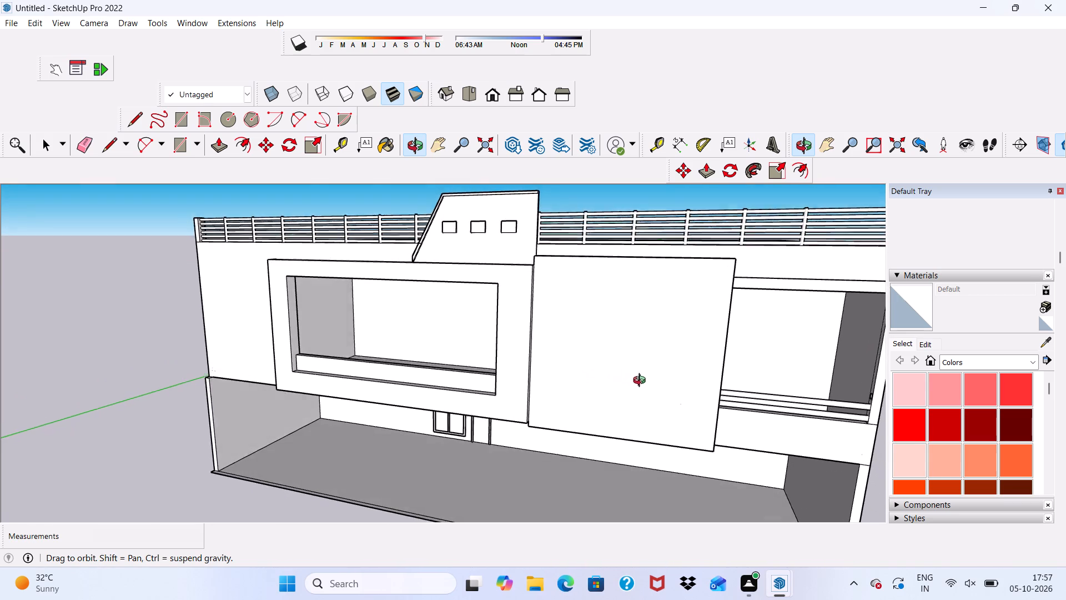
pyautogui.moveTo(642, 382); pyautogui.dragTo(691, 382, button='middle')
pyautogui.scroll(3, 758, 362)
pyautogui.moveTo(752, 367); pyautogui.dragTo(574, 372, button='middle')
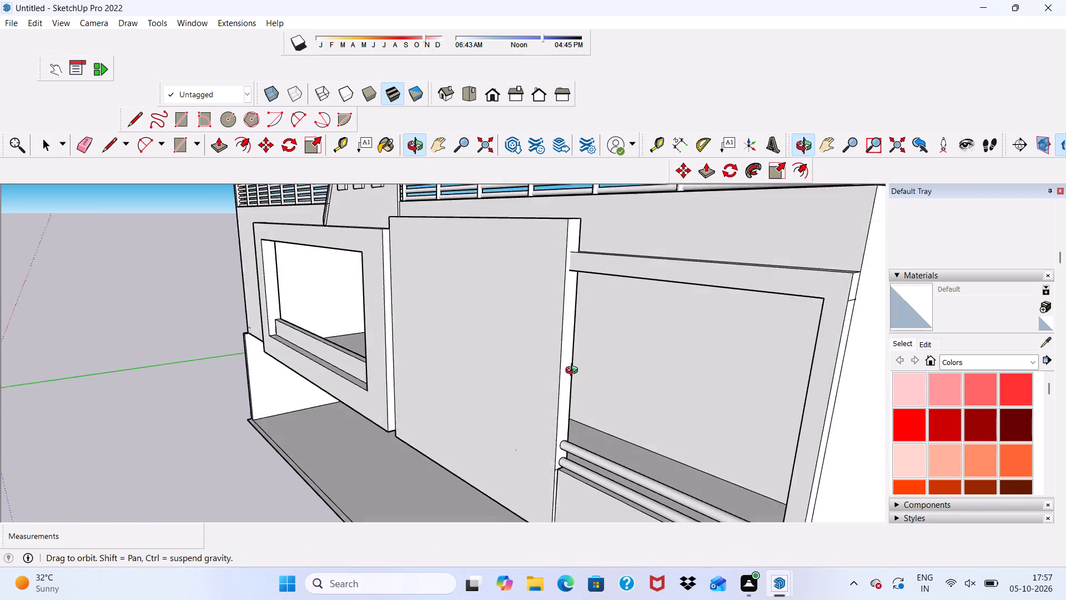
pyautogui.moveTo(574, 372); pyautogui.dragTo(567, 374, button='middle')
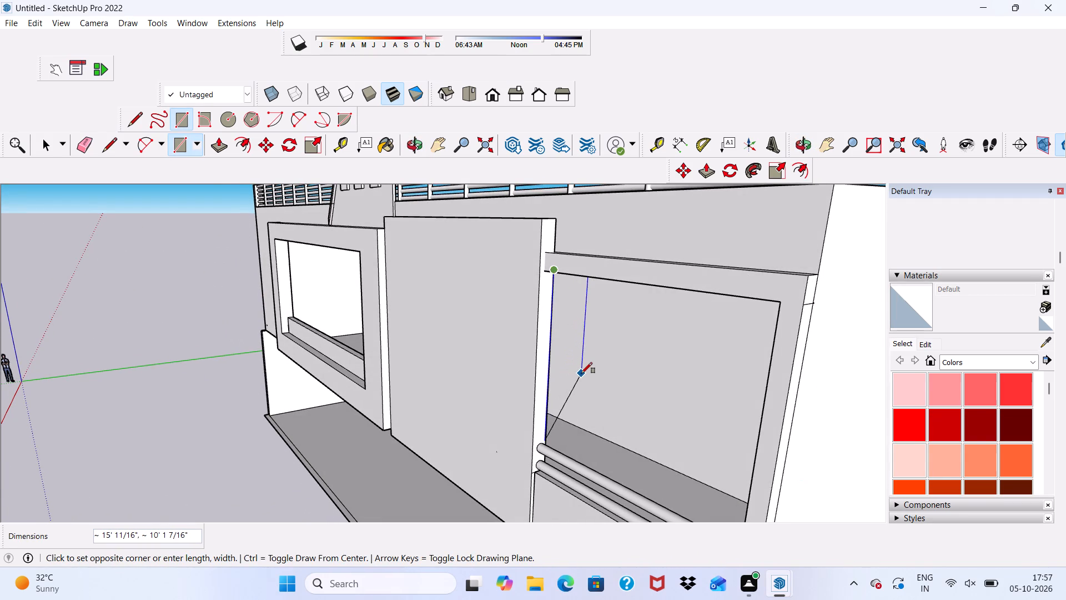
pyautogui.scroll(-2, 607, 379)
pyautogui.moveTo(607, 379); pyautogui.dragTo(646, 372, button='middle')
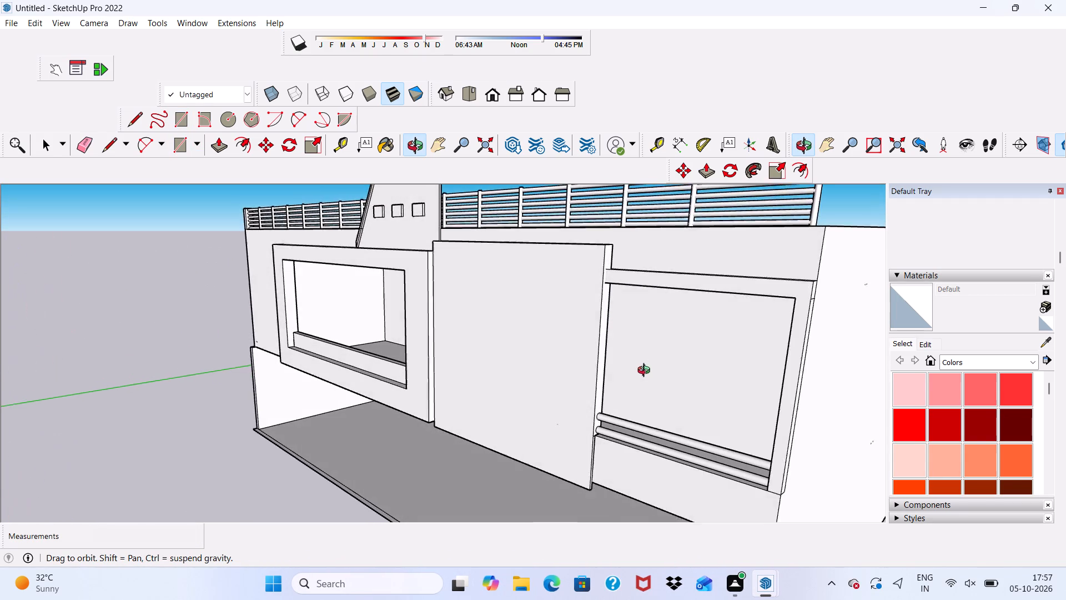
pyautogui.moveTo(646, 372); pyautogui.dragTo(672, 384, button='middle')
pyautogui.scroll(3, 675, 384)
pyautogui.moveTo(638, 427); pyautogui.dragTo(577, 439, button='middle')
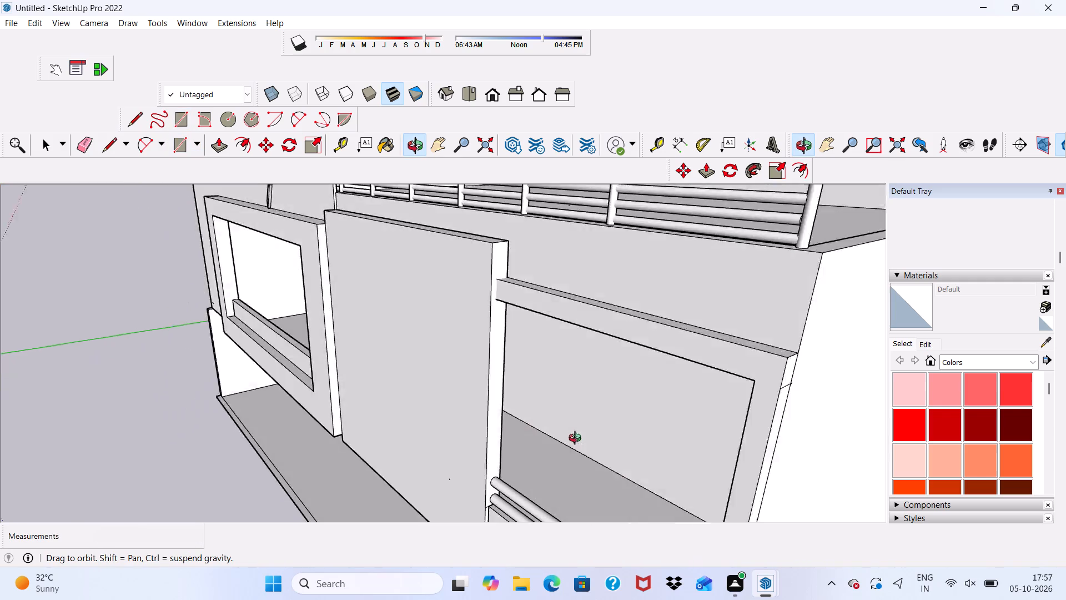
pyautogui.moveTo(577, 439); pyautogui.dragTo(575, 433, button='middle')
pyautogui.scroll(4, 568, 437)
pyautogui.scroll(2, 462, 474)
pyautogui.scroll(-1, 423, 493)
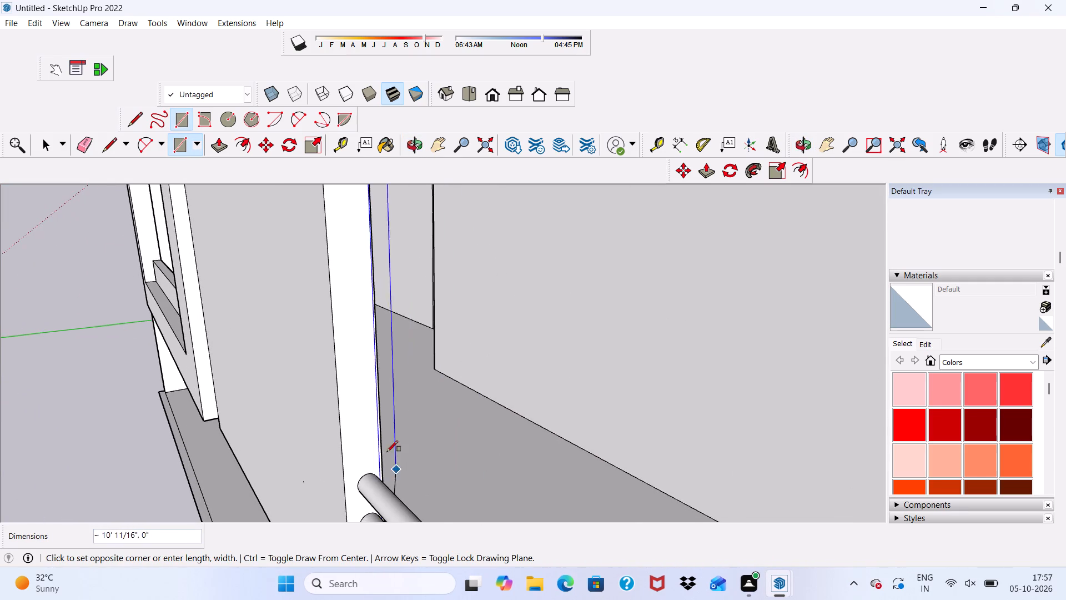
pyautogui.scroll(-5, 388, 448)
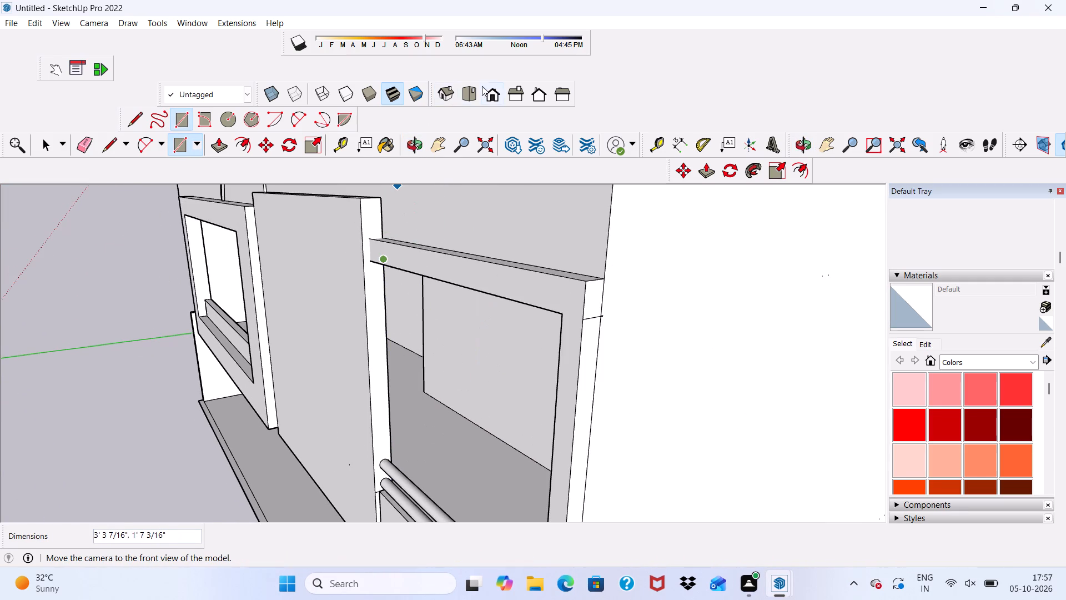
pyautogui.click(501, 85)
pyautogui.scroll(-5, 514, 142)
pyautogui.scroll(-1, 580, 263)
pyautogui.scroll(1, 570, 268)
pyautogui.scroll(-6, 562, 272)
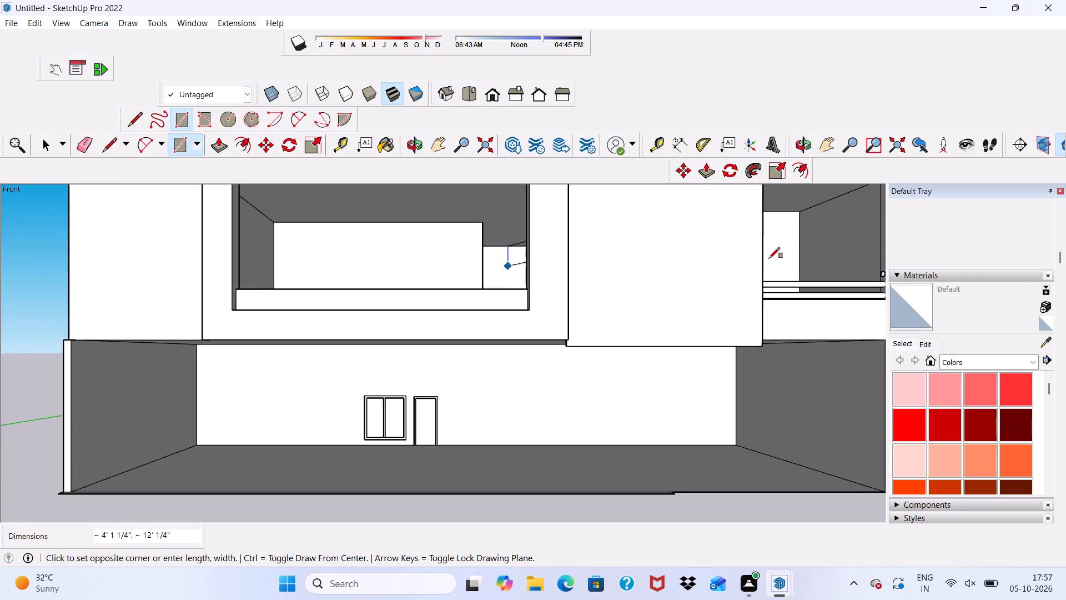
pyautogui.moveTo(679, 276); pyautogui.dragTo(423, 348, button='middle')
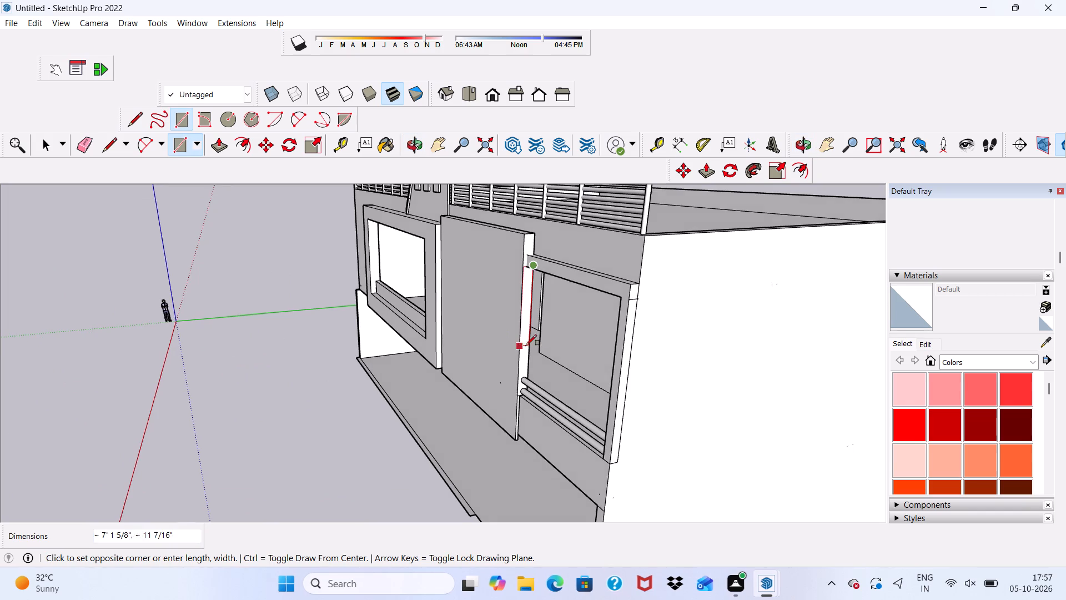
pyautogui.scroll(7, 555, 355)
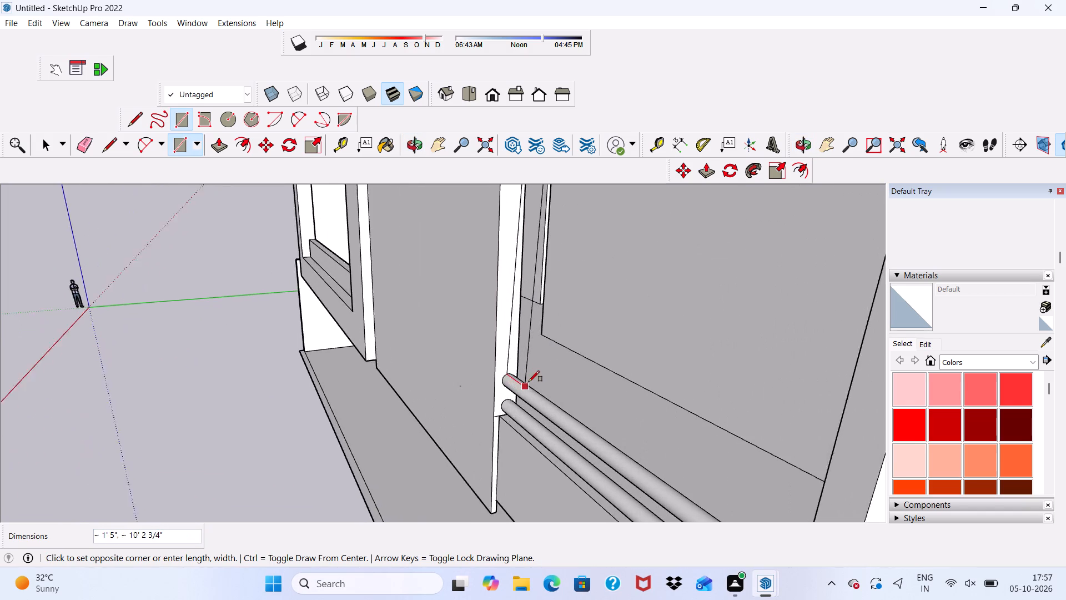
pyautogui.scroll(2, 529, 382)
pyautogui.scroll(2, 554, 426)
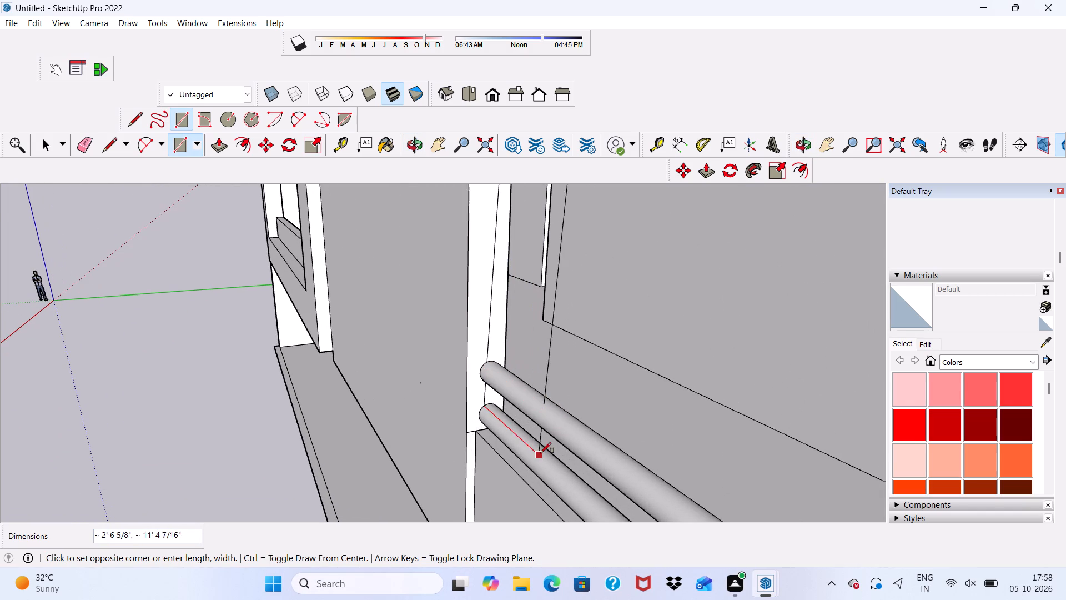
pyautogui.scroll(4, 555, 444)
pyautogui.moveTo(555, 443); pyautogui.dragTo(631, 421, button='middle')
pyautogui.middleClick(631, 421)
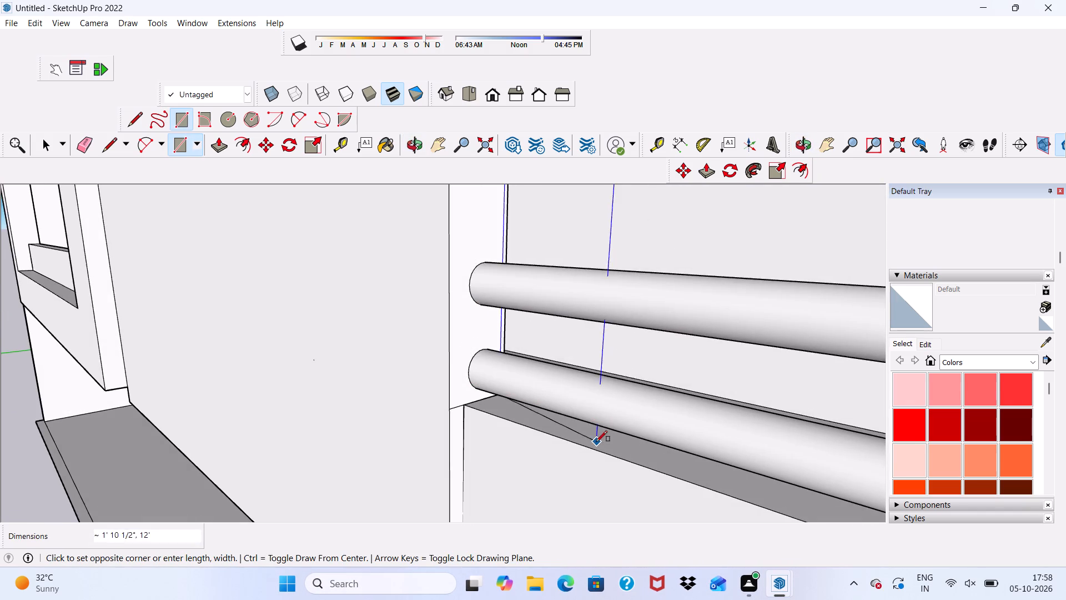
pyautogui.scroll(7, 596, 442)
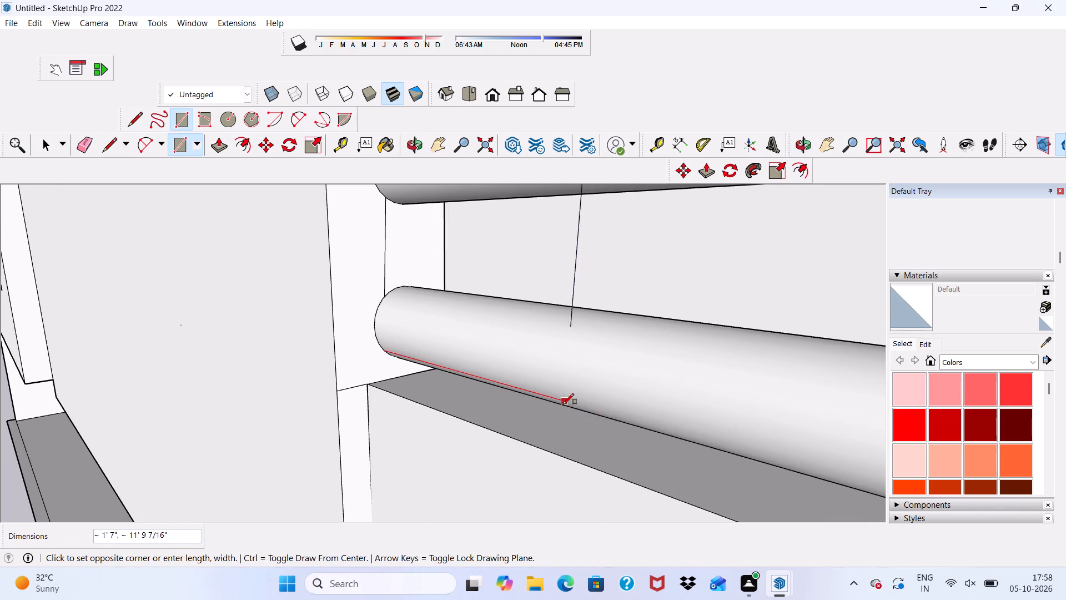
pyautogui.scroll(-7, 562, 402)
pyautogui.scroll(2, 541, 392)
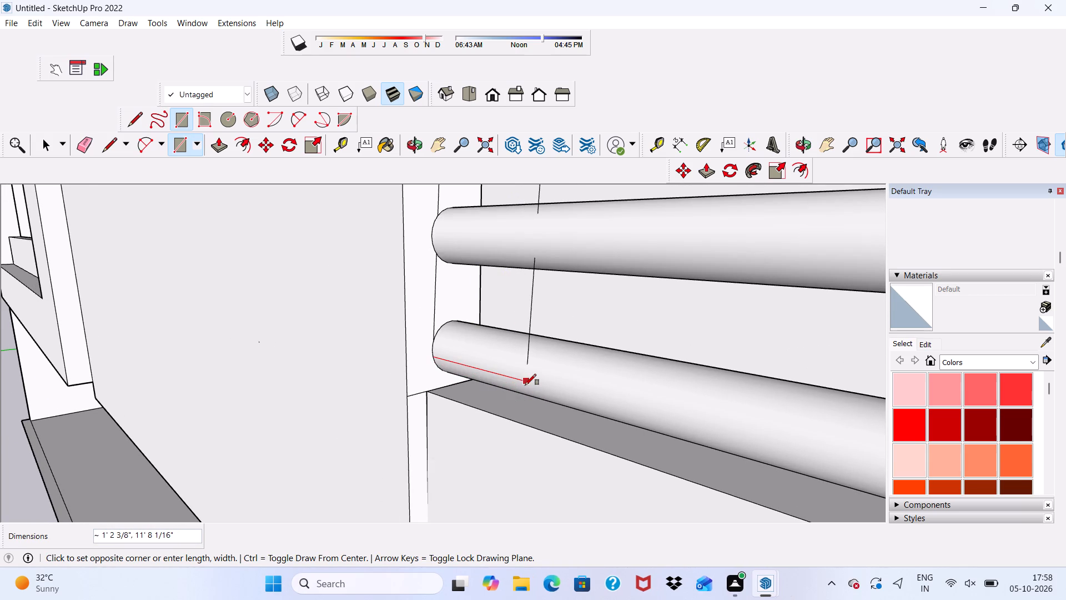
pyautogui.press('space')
# Examine the end balcony's rails, the projecting front panel and the balcony opening from the front.
pyautogui.scroll(-13, 522, 381)
pyautogui.scroll(1, 454, 379)
pyautogui.scroll(-4, 461, 387)
pyautogui.scroll(1, 467, 364)
pyautogui.scroll(-3, 465, 373)
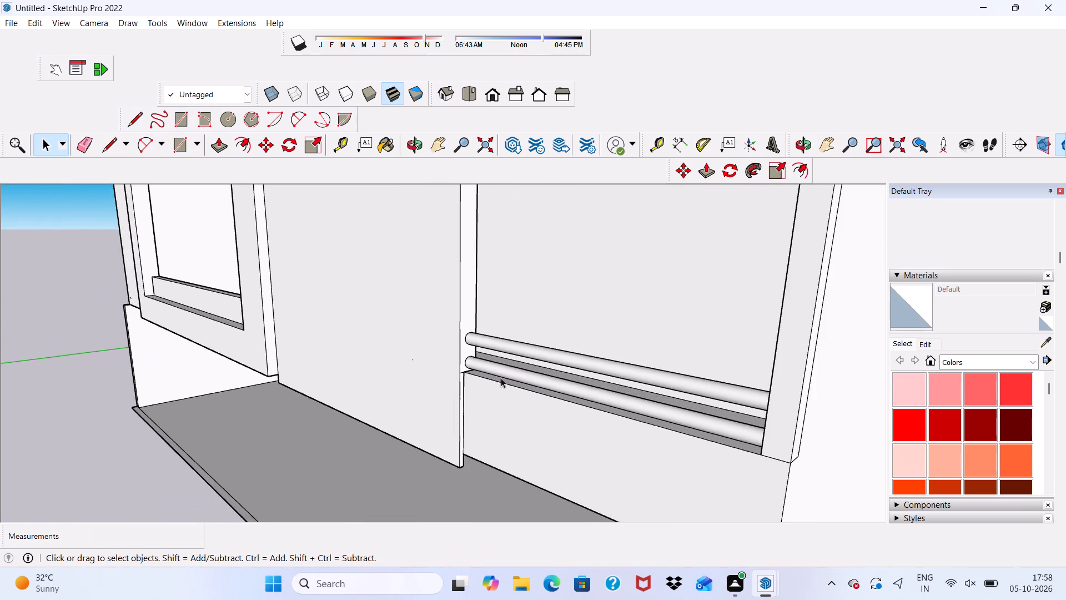
pyautogui.scroll(-7, 501, 378)
pyautogui.moveTo(537, 326); pyautogui.dragTo(707, 267, button='middle')
pyautogui.middleClick(712, 269)
pyautogui.scroll(-4, 658, 301)
pyautogui.moveTo(656, 309); pyautogui.dragTo(657, 330, button='middle')
pyautogui.scroll(11, 671, 229)
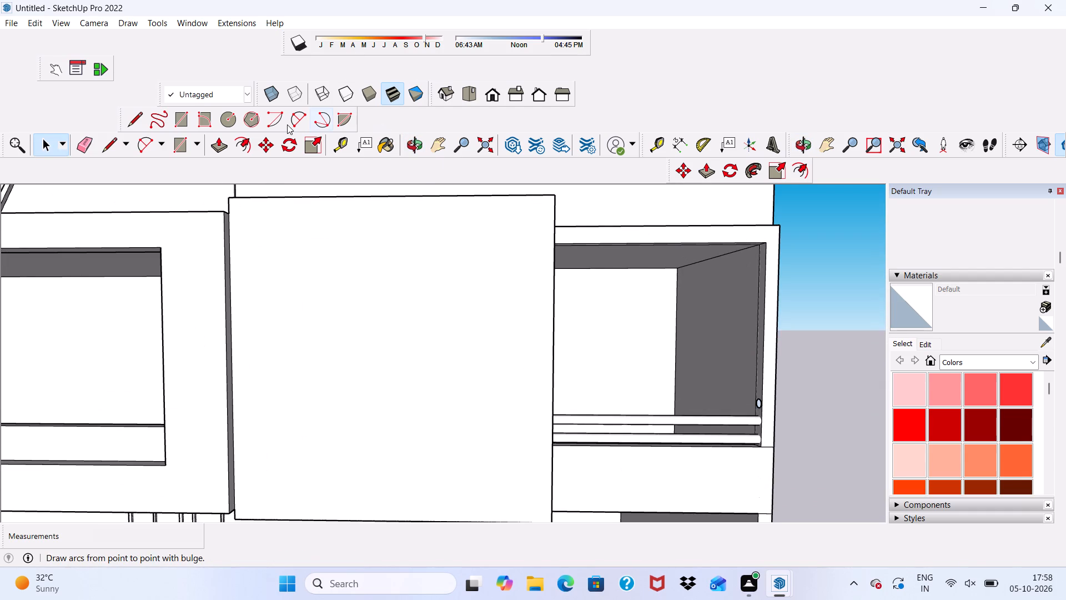
# Draw an upright rectangle about 4 7/16" wide and 1' high on the front band above the end balcony's opening.
pyautogui.click(175, 122)
pyautogui.scroll(3, 702, 236)
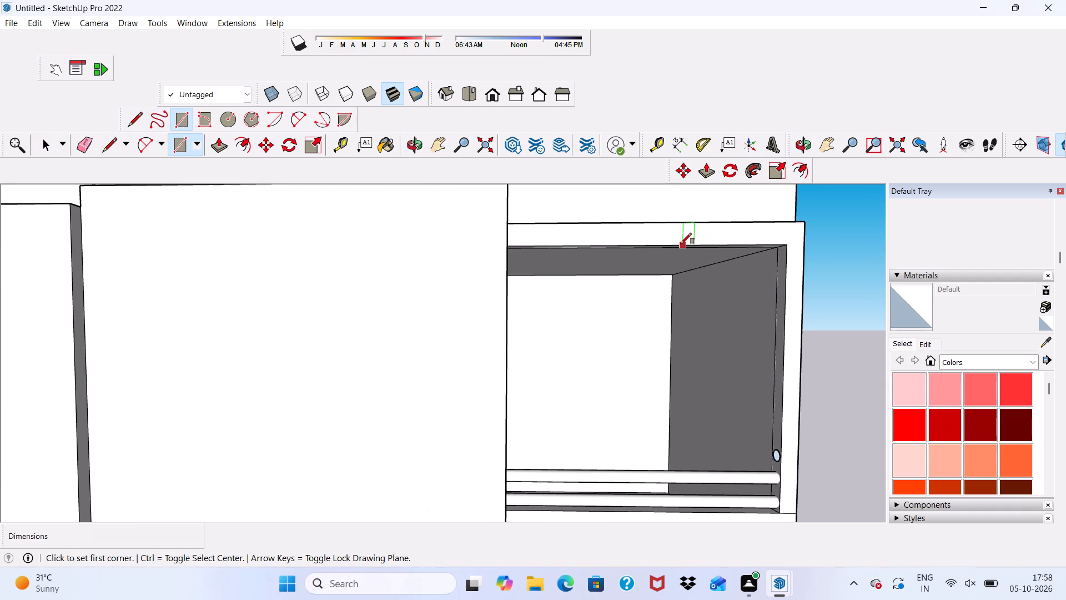
pyautogui.click(678, 245)
pyautogui.scroll(-5, 678, 245)
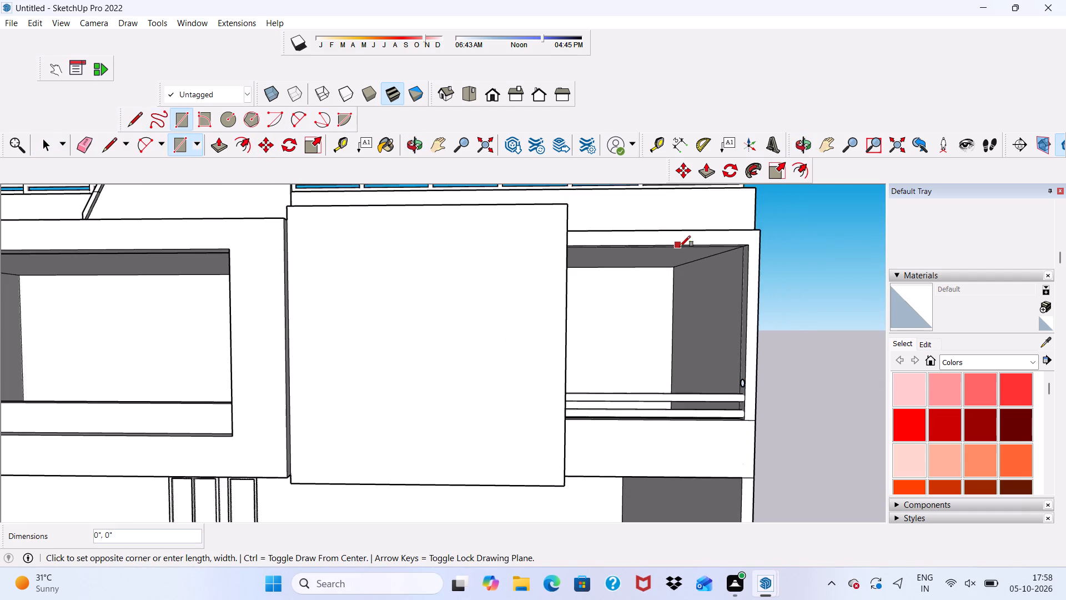
pyautogui.scroll(-5, 685, 252)
pyautogui.moveTo(683, 334); pyautogui.dragTo(678, 365, button='middle')
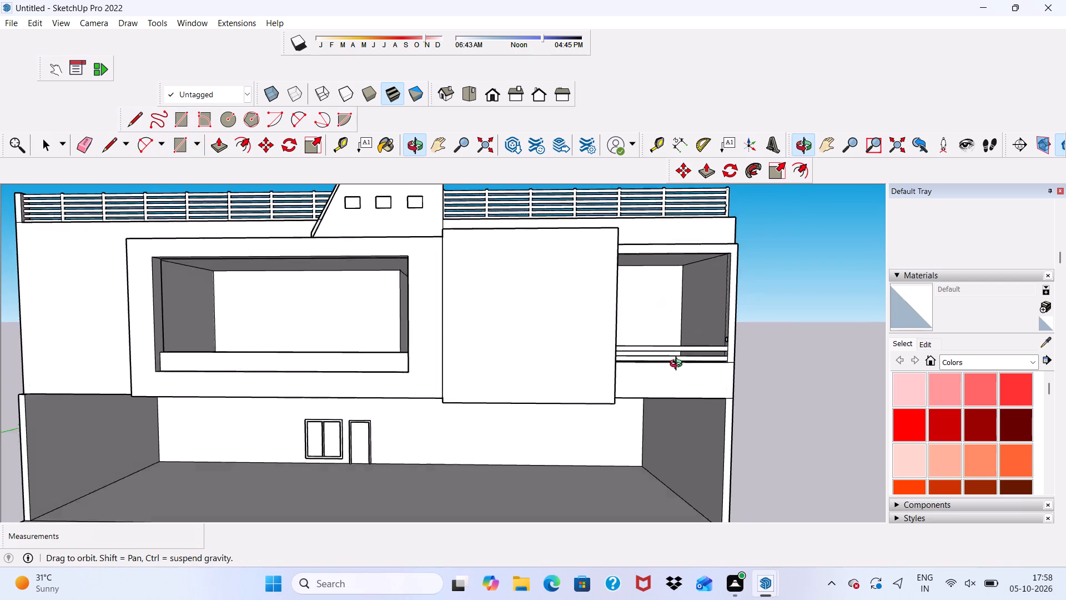
pyautogui.moveTo(678, 365); pyautogui.dragTo(599, 431, button='middle')
pyautogui.scroll(3, 631, 409)
pyautogui.scroll(4, 675, 396)
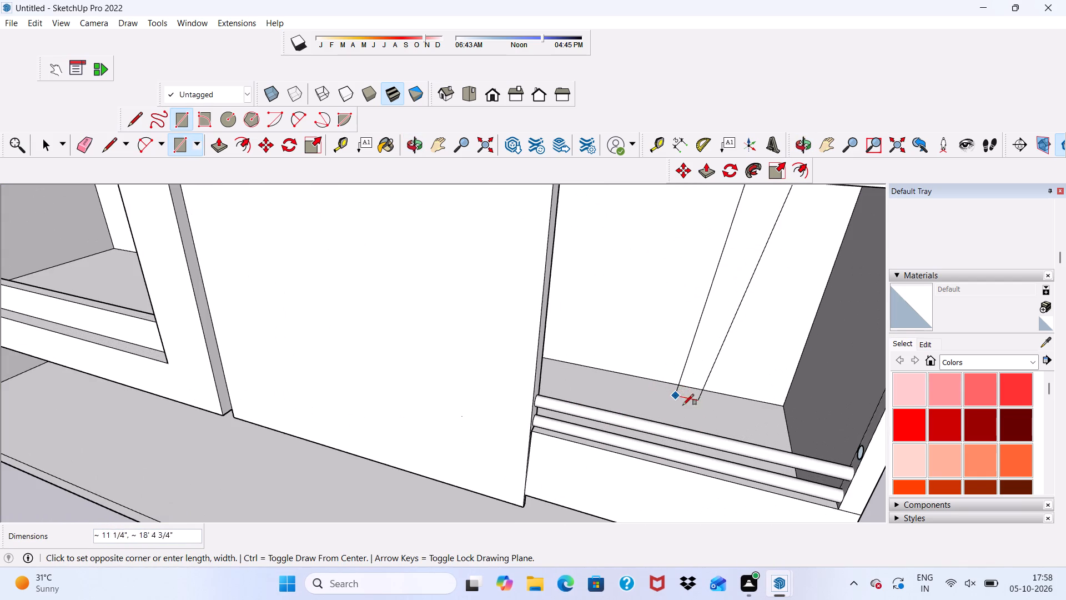
pyautogui.moveTo(683, 405); pyautogui.dragTo(615, 431, button='middle')
pyautogui.scroll(-3, 706, 328)
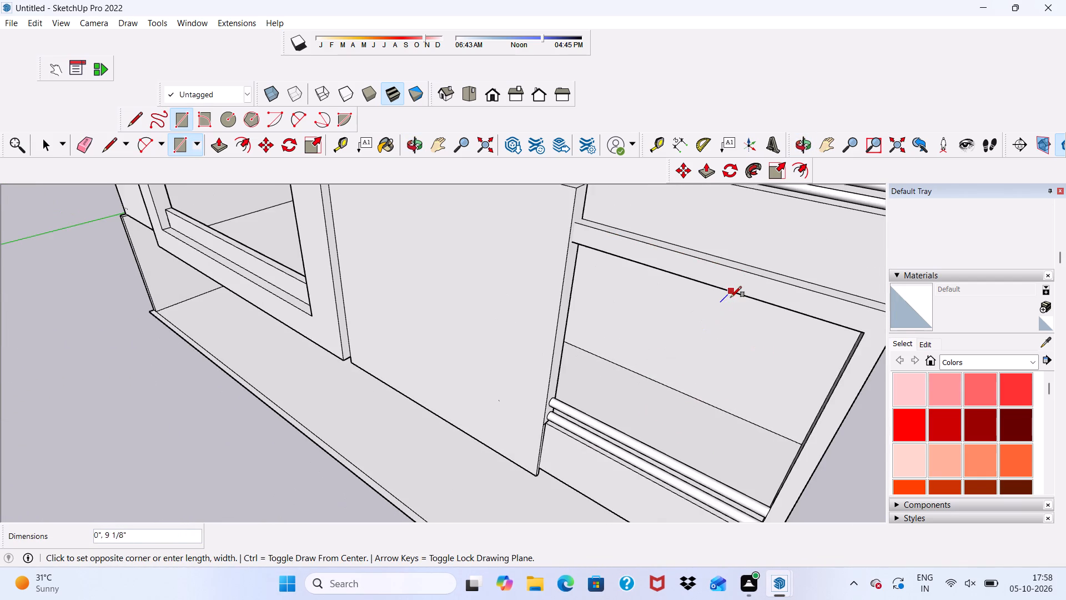
pyautogui.scroll(-2, 739, 284)
pyautogui.scroll(3, 740, 284)
pyautogui.scroll(-4, 744, 302)
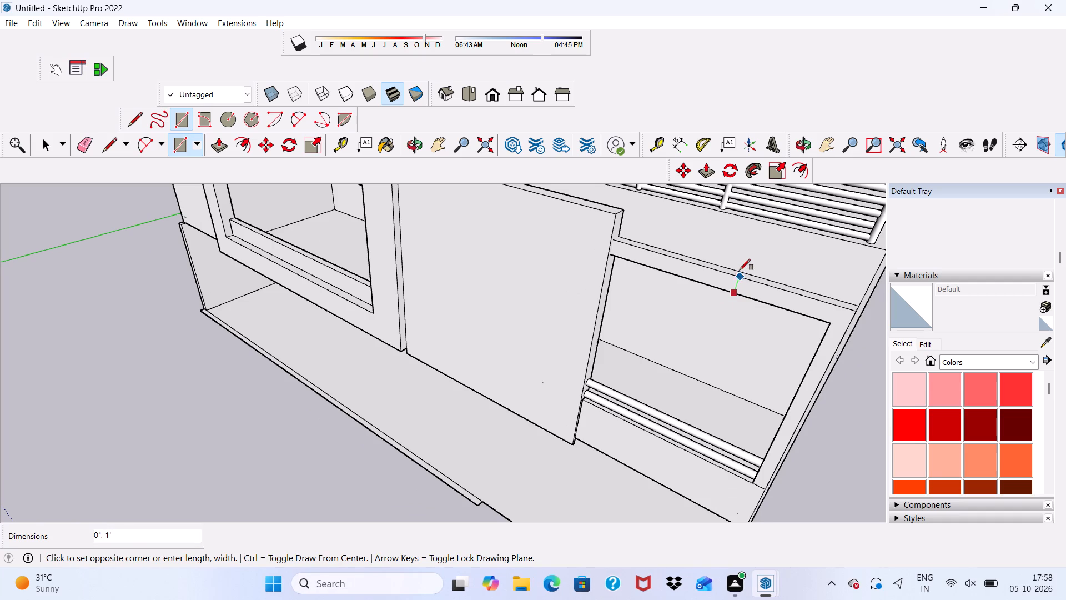
pyautogui.scroll(-4, 738, 265)
pyautogui.moveTo(738, 265); pyautogui.dragTo(791, 156, button='middle')
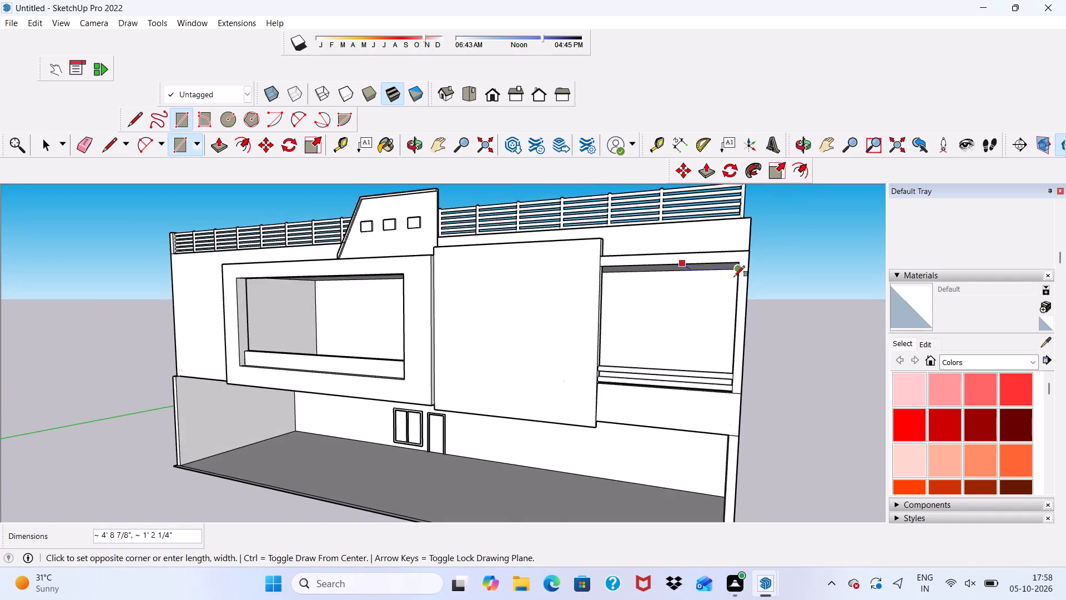
pyautogui.scroll(3, 733, 277)
pyautogui.scroll(6, 682, 270)
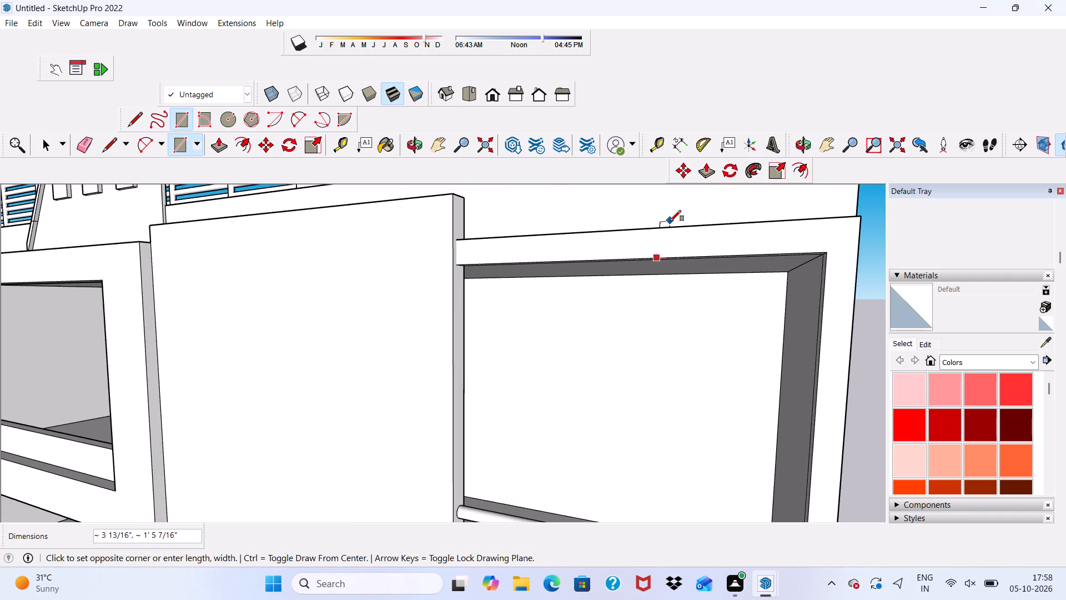
pyautogui.scroll(2, 670, 221)
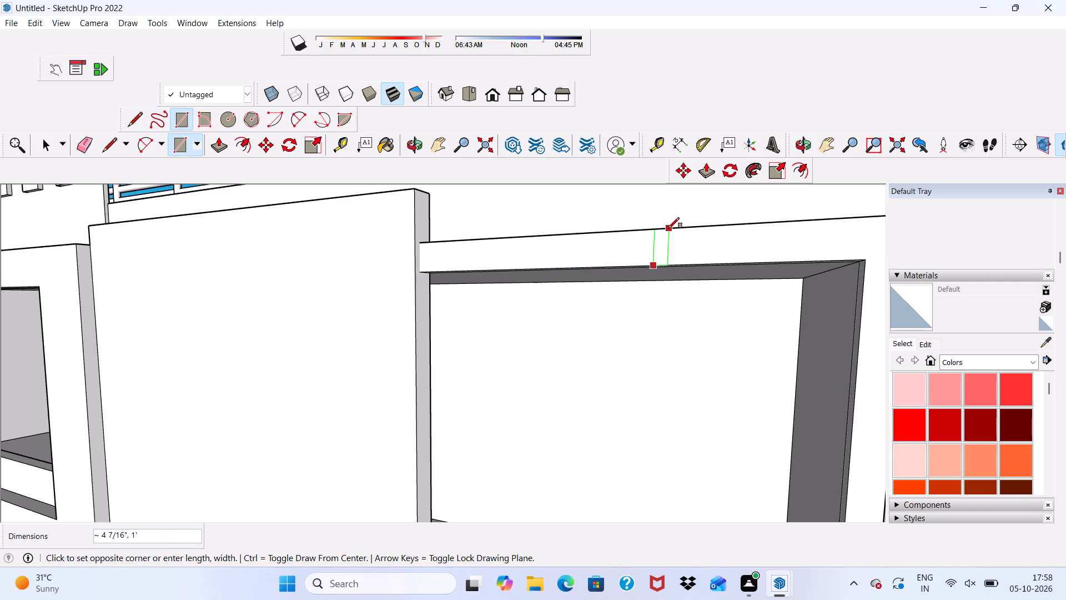
pyautogui.click(668, 228)
pyautogui.press('space')
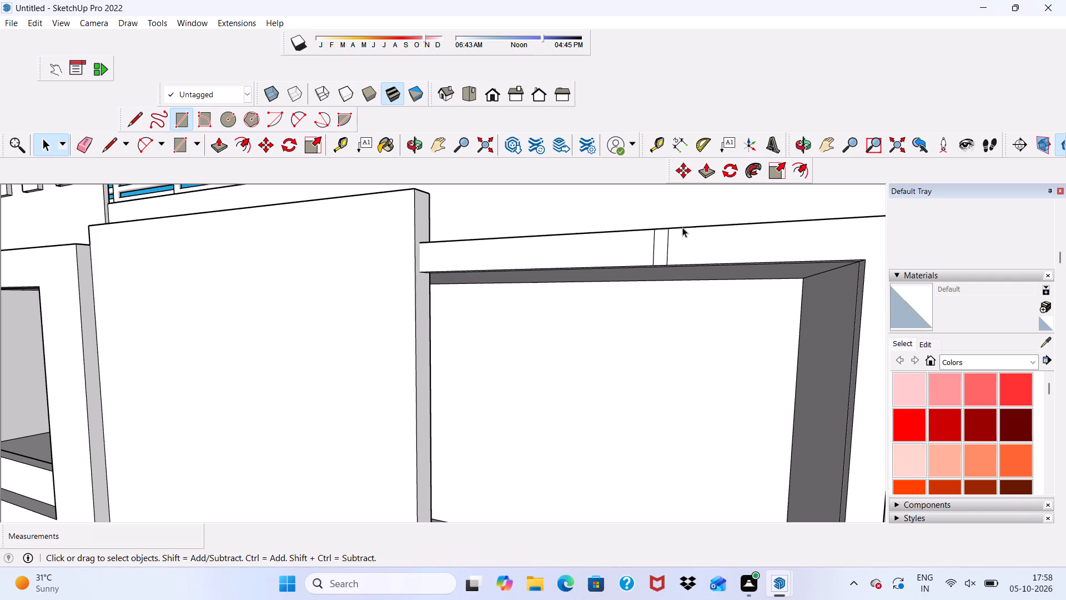
# Move the small rectangle about 7' 6 15/16" along the band, up against the projecting front panel.
pyautogui.doubleClick(661, 236)
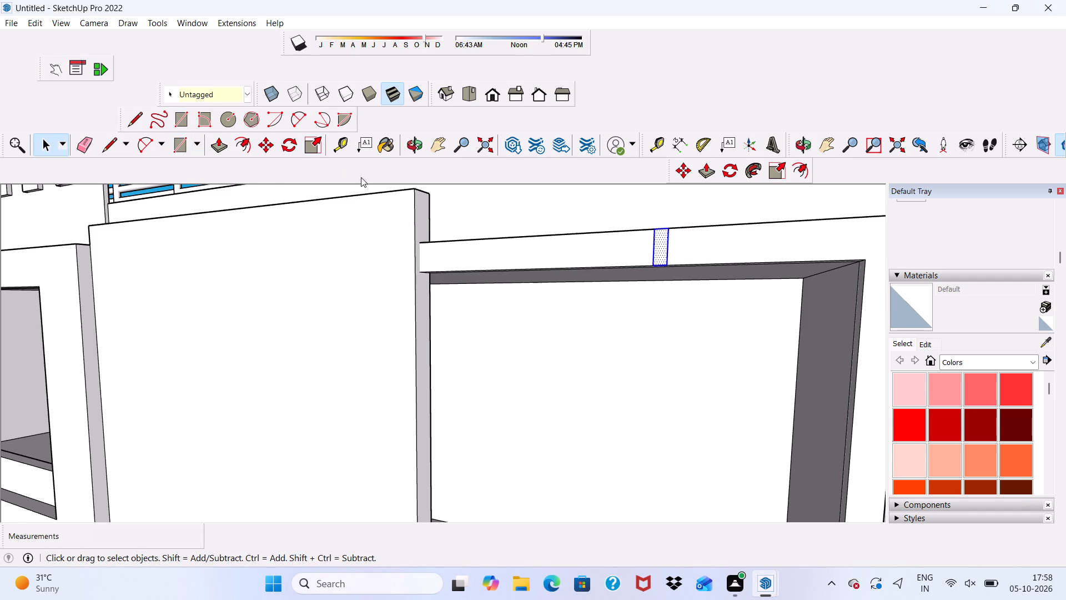
pyautogui.scroll(-2, 360, 176)
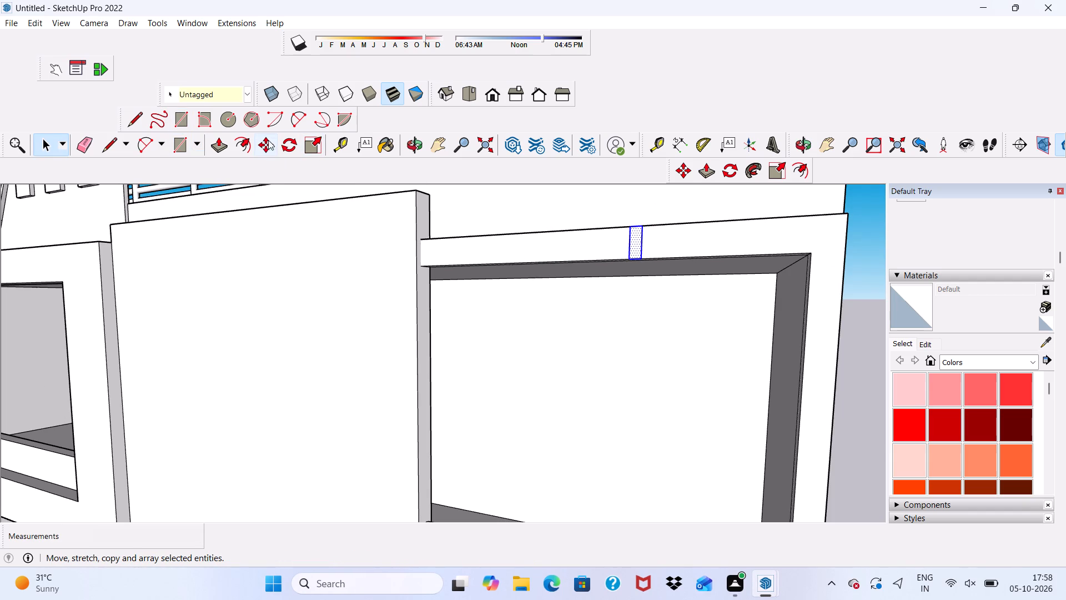
pyautogui.click(266, 138)
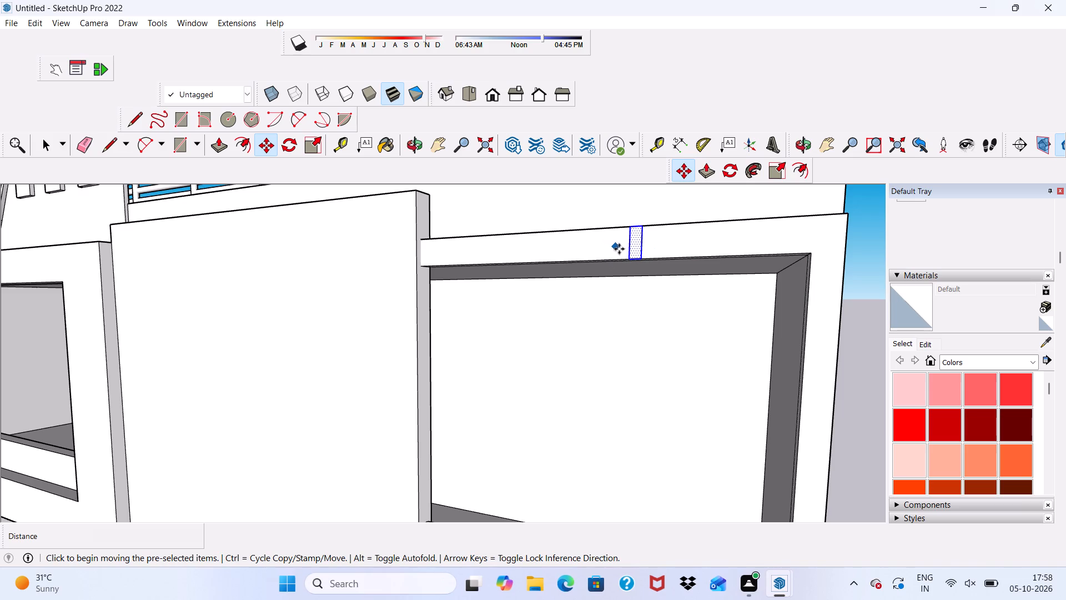
pyautogui.click(630, 246)
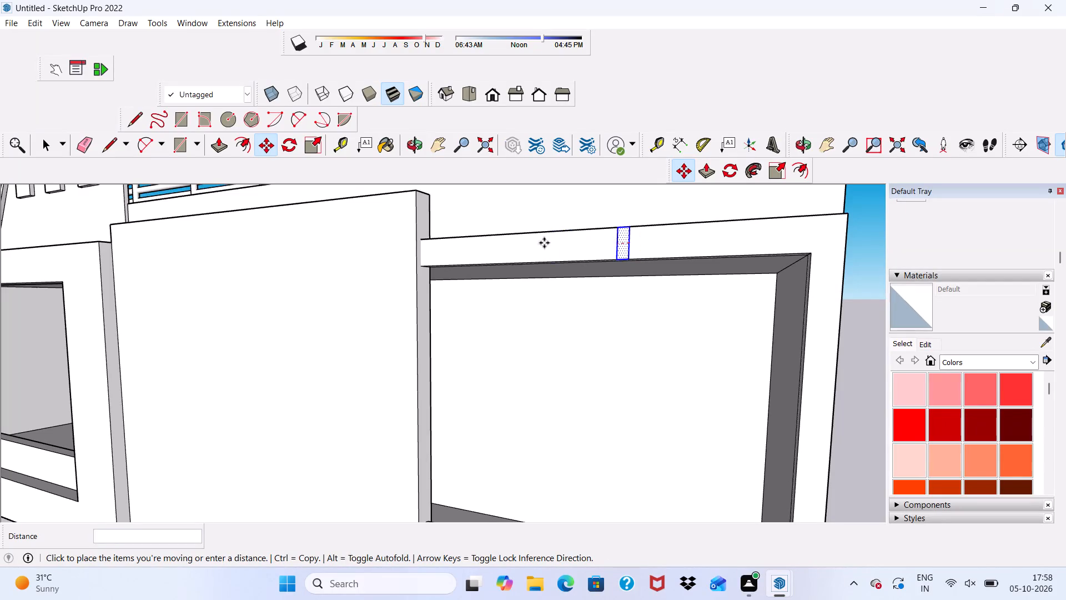
pyautogui.click(423, 243)
# Copy the small rectangle about 5 5/16" along the band, away from the front panel.
pyautogui.scroll(2, 424, 253)
pyautogui.click(424, 253)
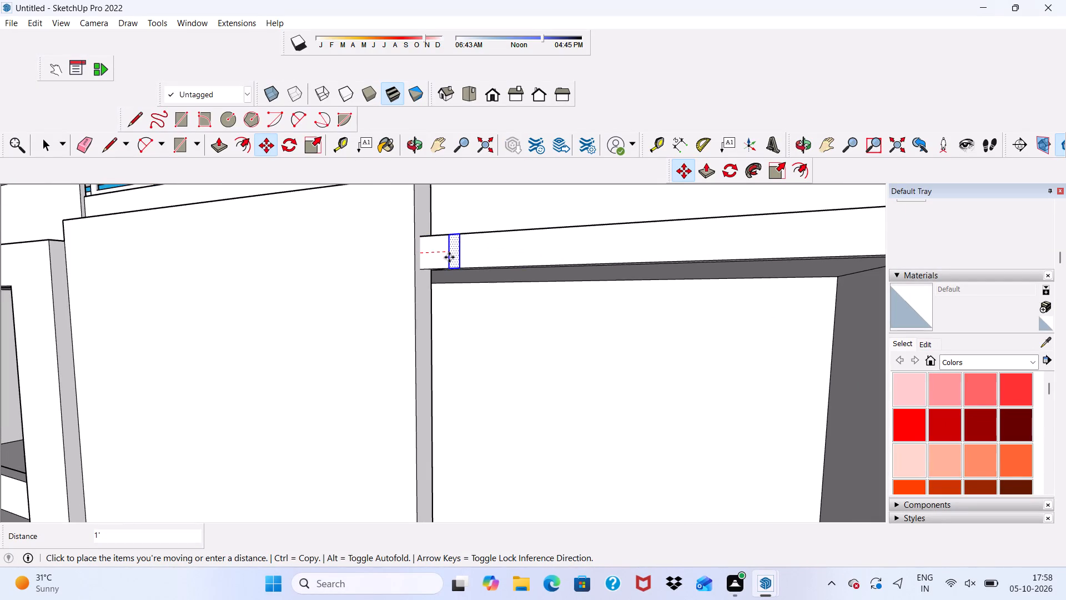
pyautogui.scroll(8, 447, 253)
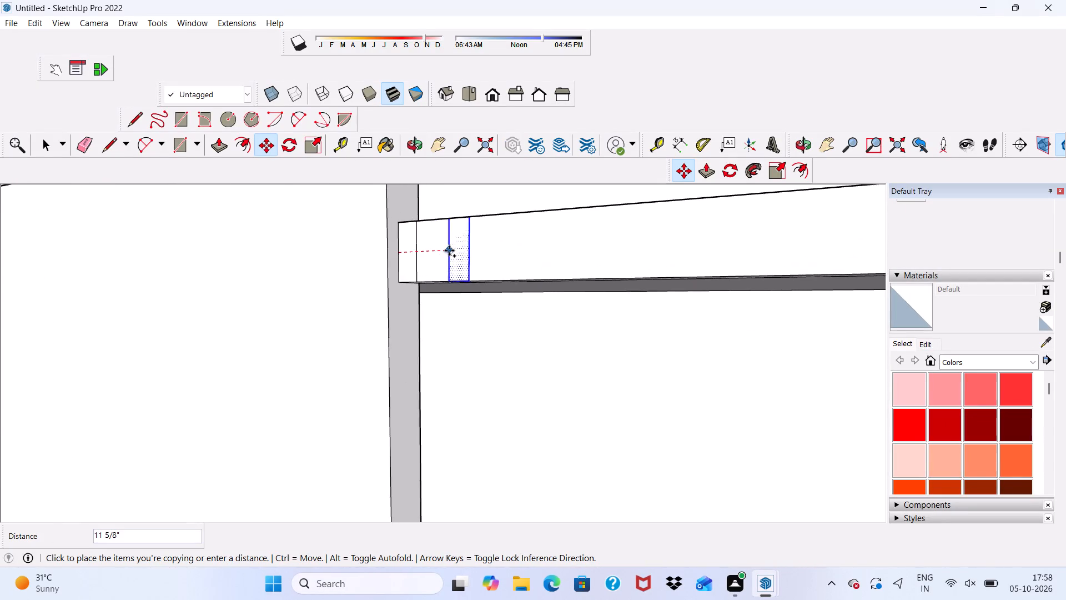
pyautogui.scroll(7, 449, 251)
pyautogui.click(401, 256)
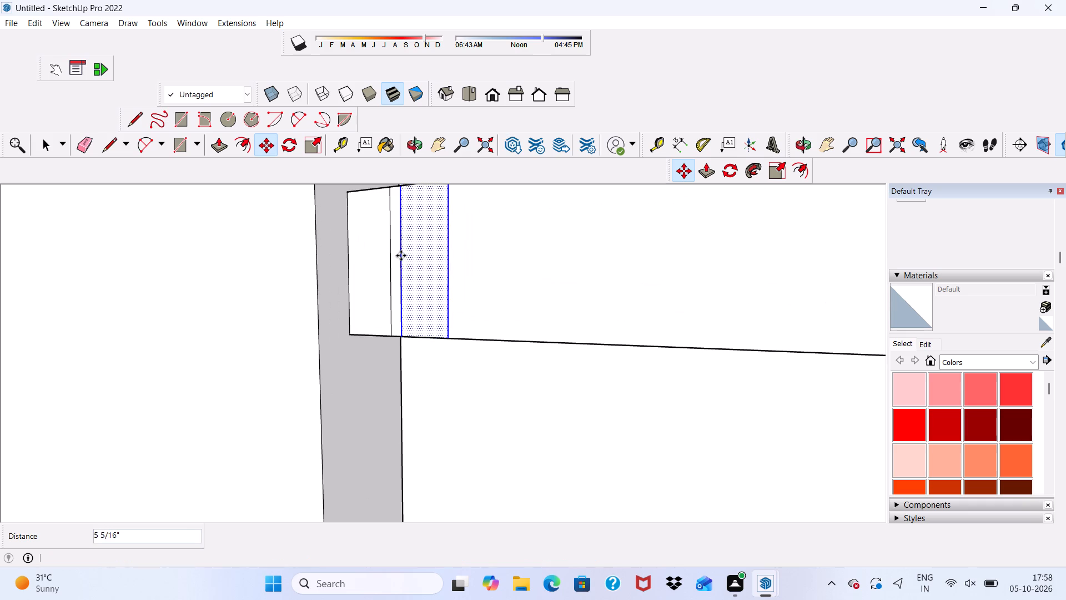
pyautogui.scroll(-1, 380, 244)
pyautogui.scroll(1, 380, 245)
pyautogui.scroll(-2, 385, 253)
pyautogui.press('space')
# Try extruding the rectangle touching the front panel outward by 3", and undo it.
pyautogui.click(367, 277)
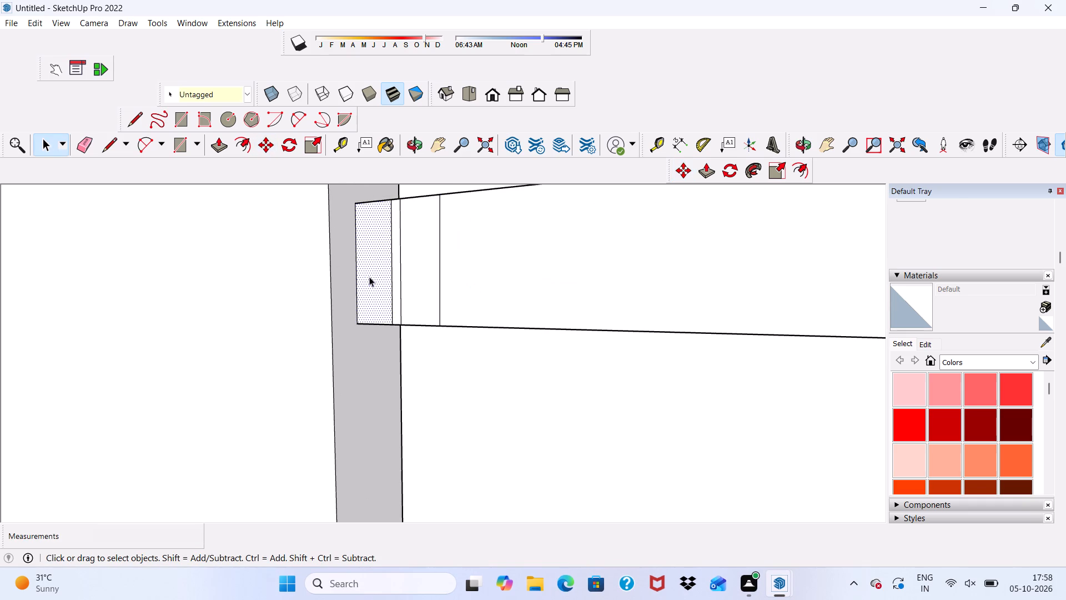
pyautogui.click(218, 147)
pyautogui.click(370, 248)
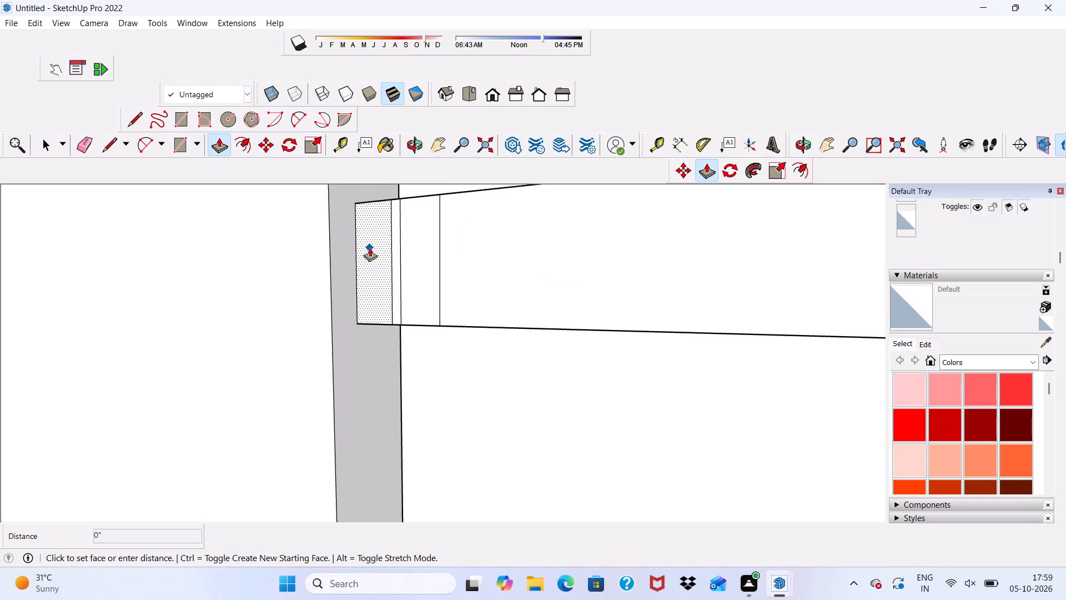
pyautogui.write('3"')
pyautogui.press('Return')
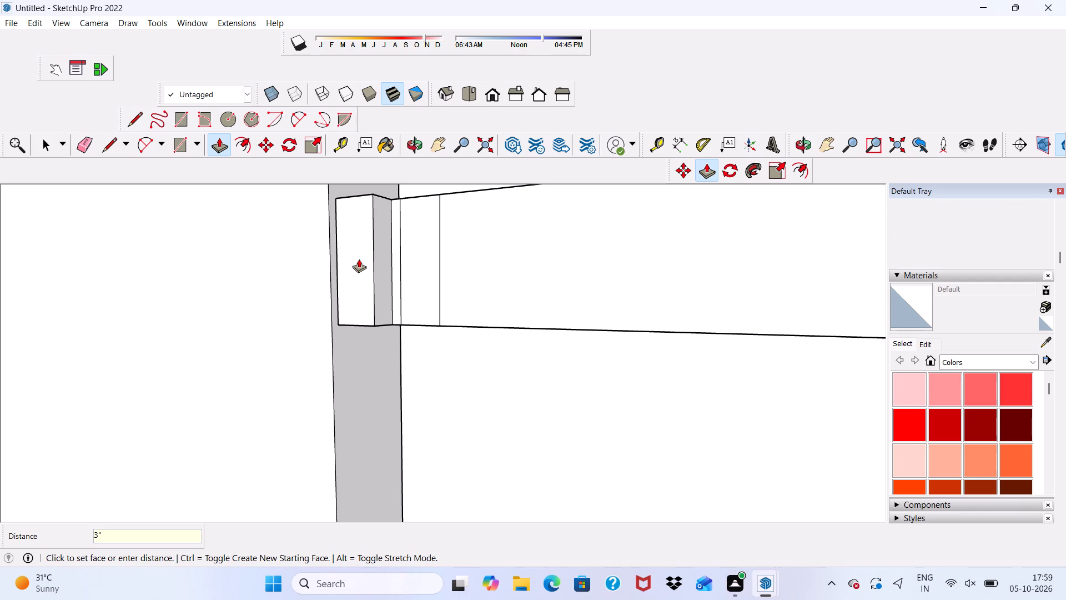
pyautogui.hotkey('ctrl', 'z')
# Extrude the rectangle touching the front panel outward by 2".
pyautogui.click(373, 268)
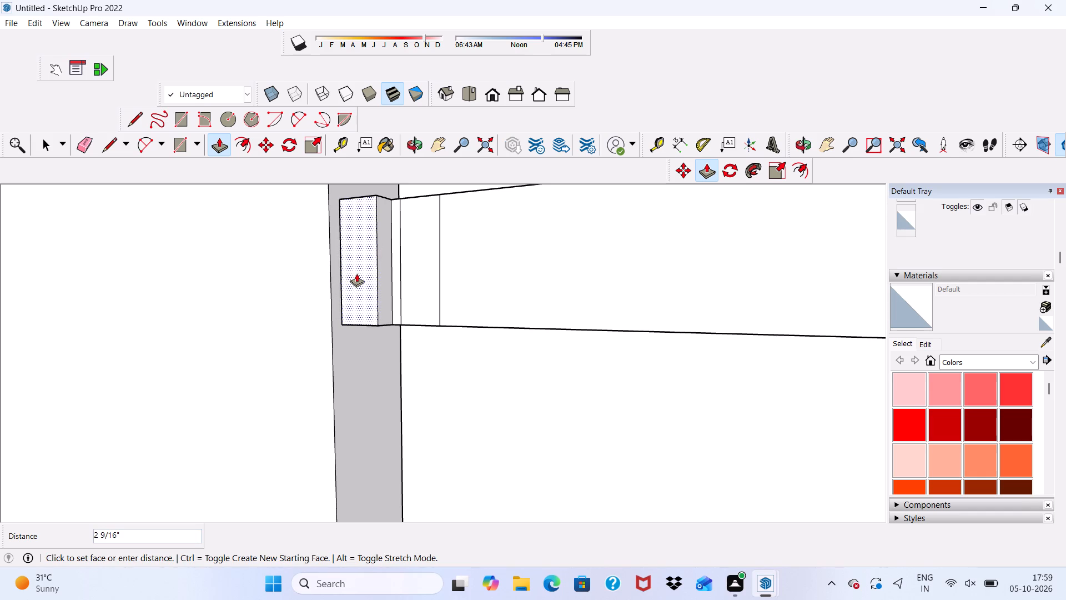
pyautogui.write('2"')
pyautogui.press('Return')
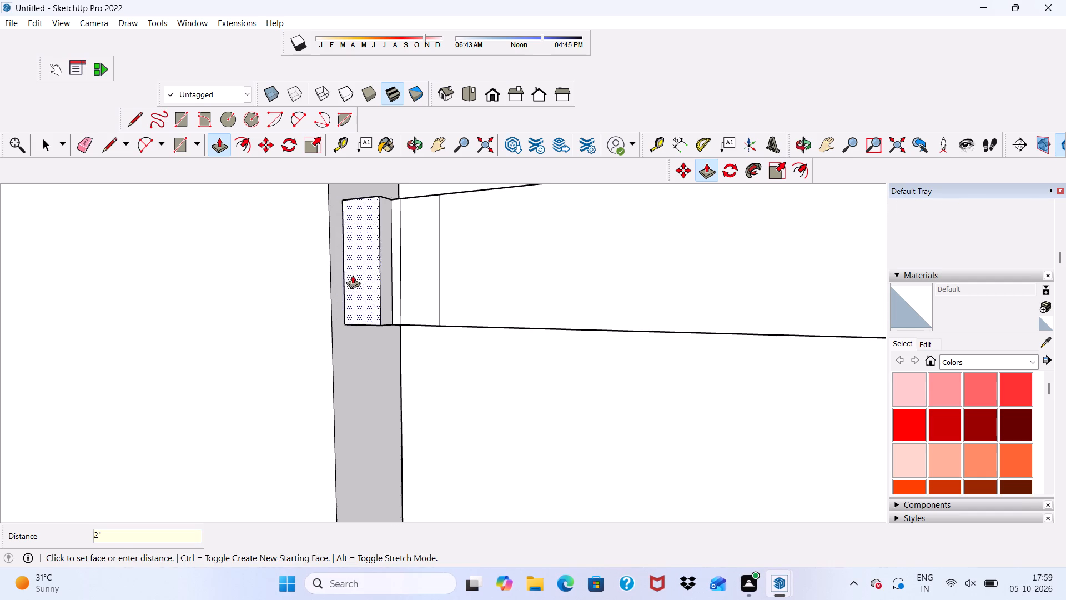
# Draw a line about 8 11/16" long across the band's underside, from the extruded block's inner corner to the back edge.
pyautogui.scroll(-7, 336, 288)
pyautogui.moveTo(357, 359); pyautogui.dragTo(375, 251, button='middle')
pyautogui.scroll(8, 384, 247)
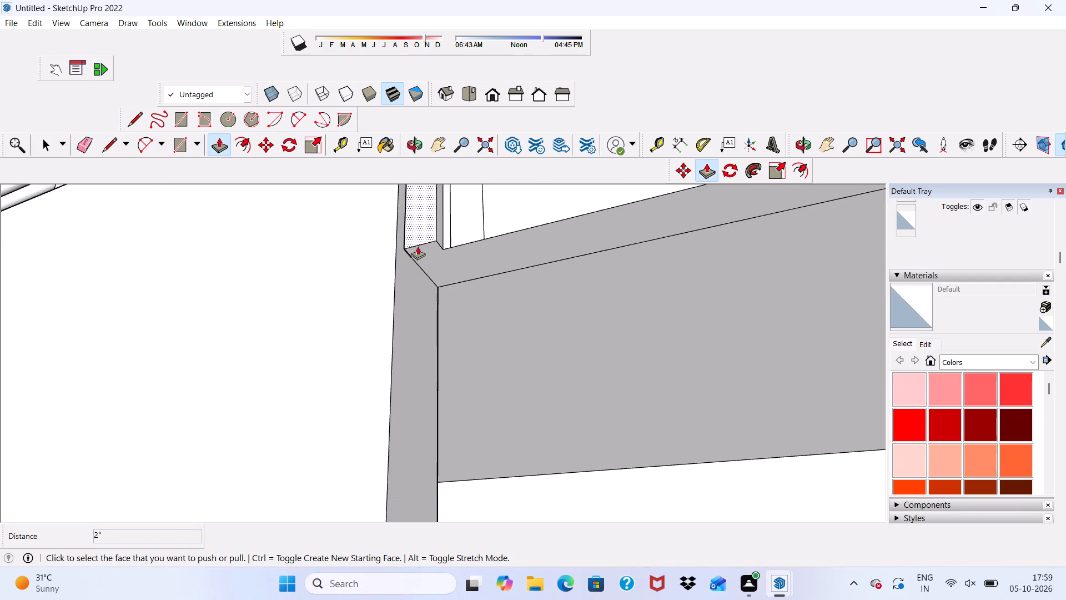
pyautogui.press('space')
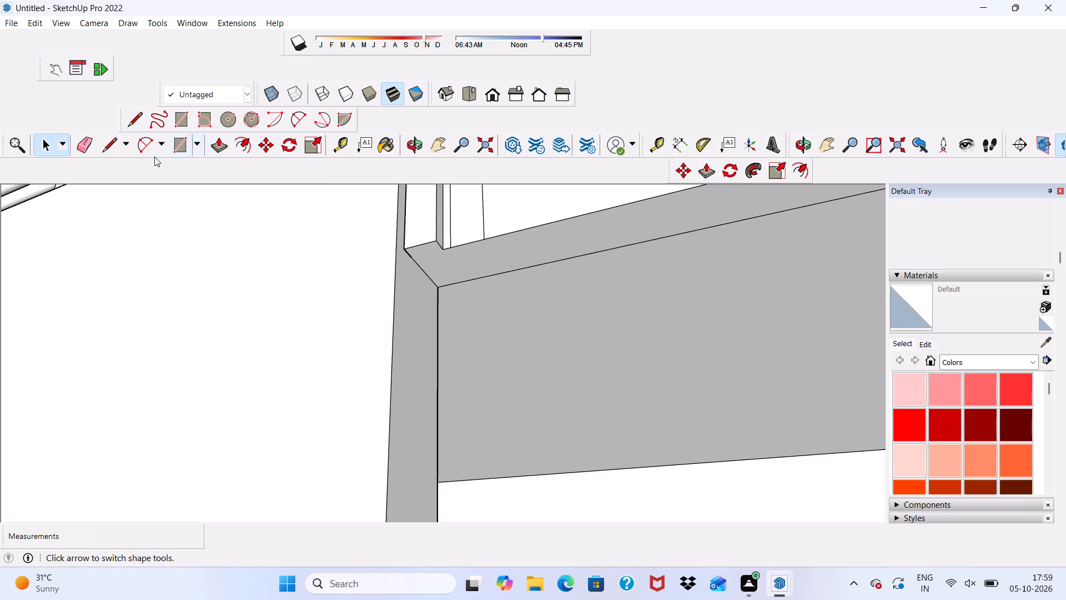
pyautogui.click(105, 143)
pyautogui.scroll(3, 301, 216)
pyautogui.scroll(-1, 420, 258)
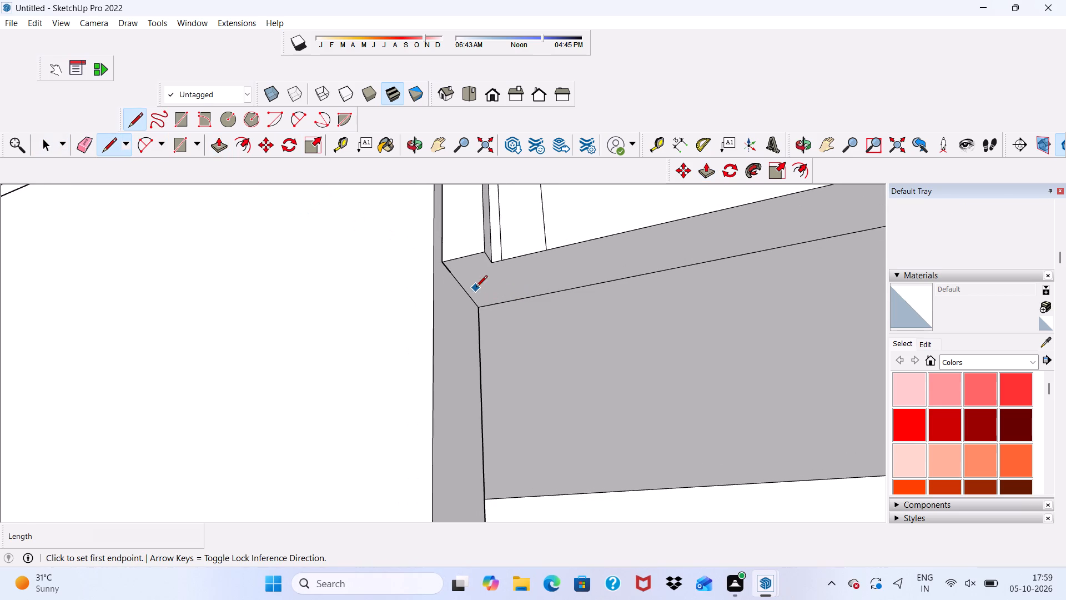
pyautogui.click(491, 264)
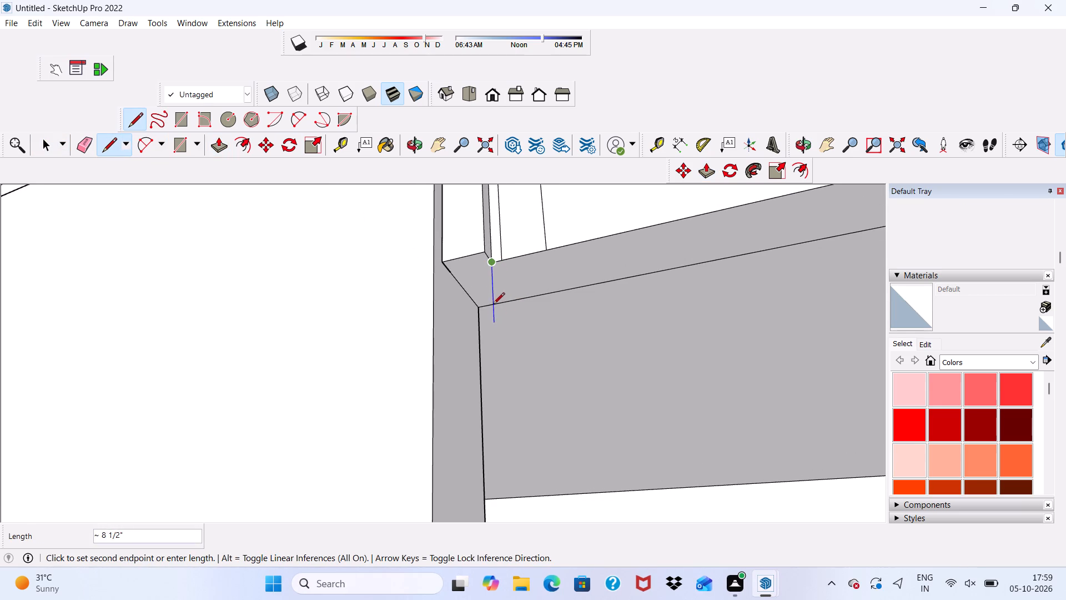
pyautogui.scroll(9, 492, 303)
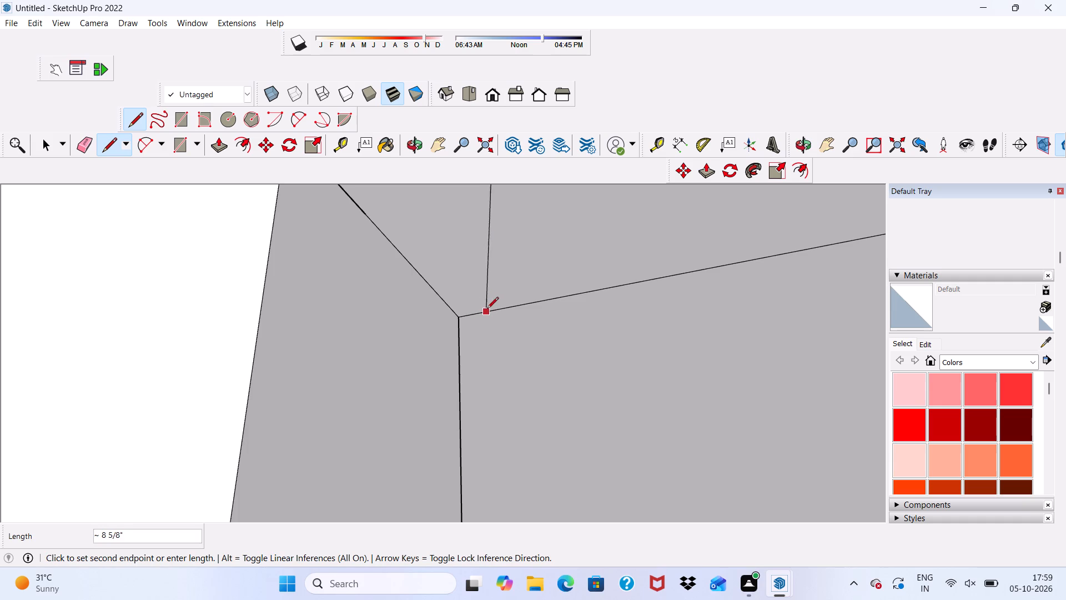
pyautogui.scroll(-2, 522, 290)
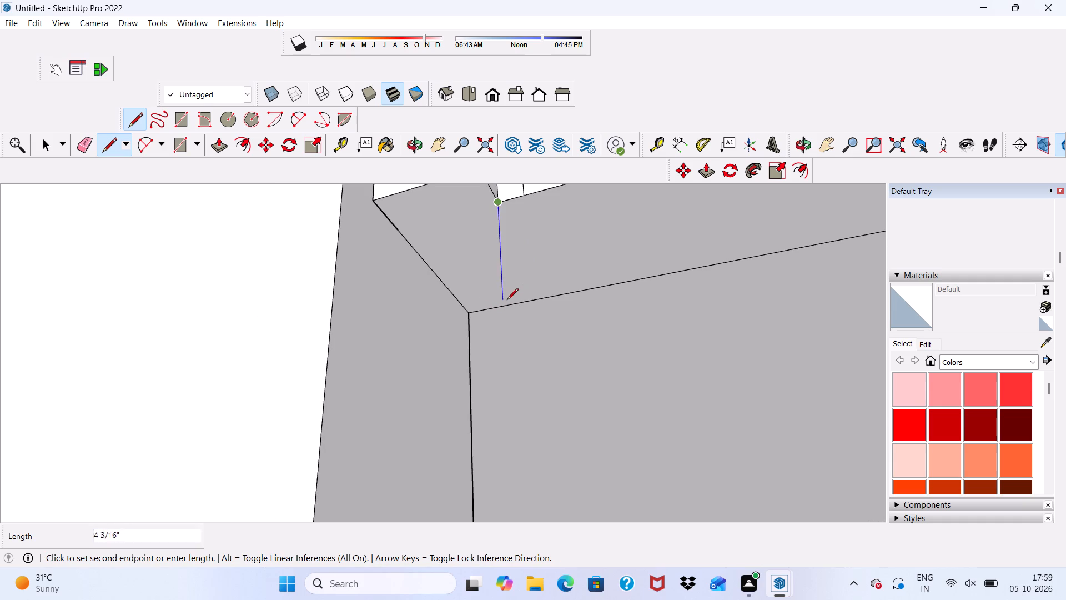
pyautogui.click(547, 304)
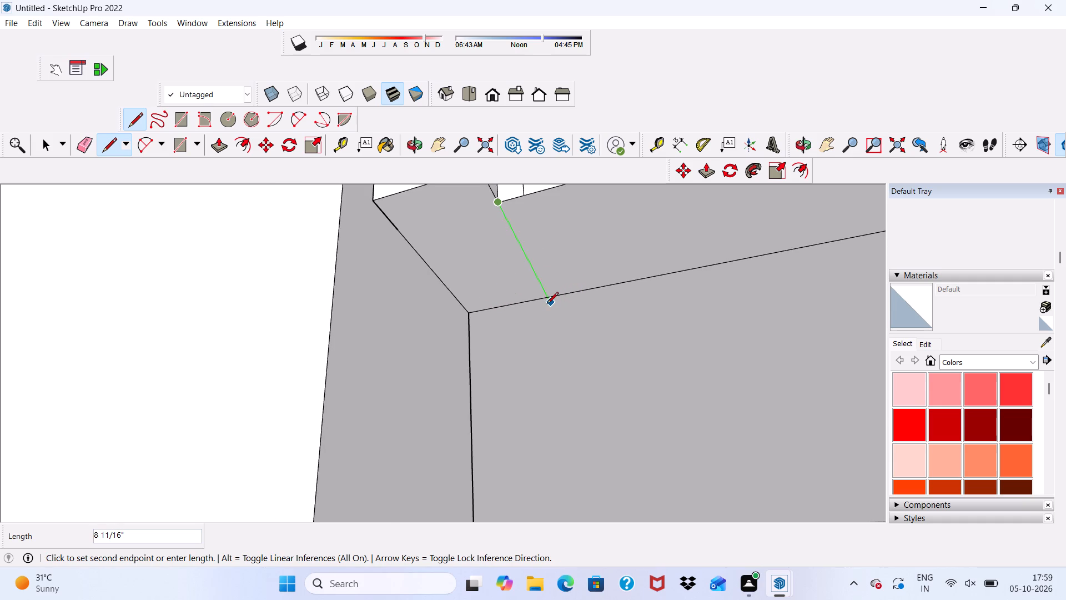
pyautogui.scroll(-2, 534, 281)
pyautogui.scroll(1, 531, 285)
pyautogui.scroll(-2, 534, 288)
pyautogui.press('space')
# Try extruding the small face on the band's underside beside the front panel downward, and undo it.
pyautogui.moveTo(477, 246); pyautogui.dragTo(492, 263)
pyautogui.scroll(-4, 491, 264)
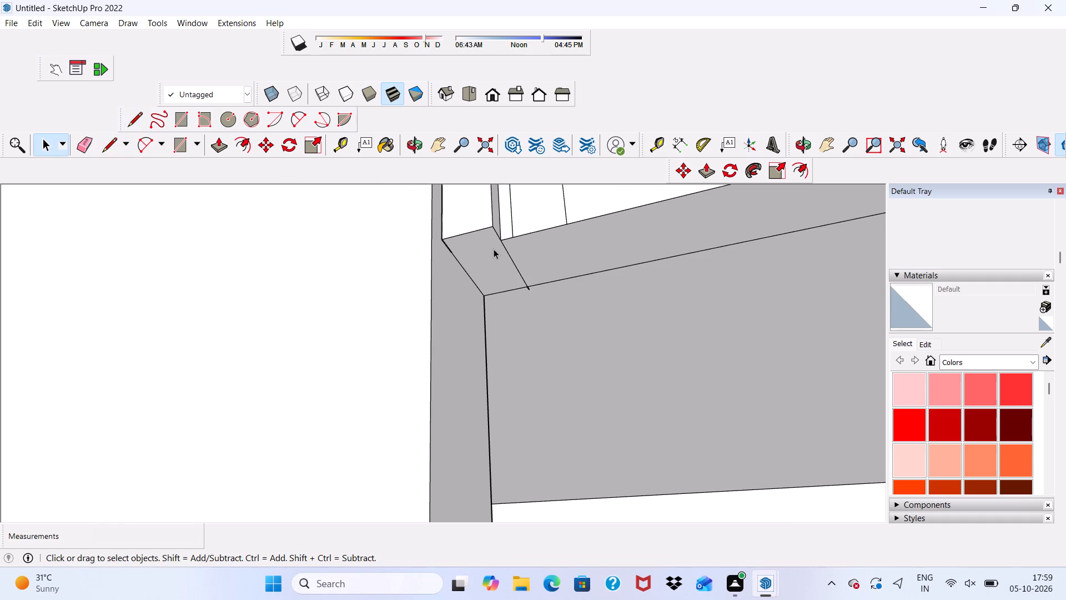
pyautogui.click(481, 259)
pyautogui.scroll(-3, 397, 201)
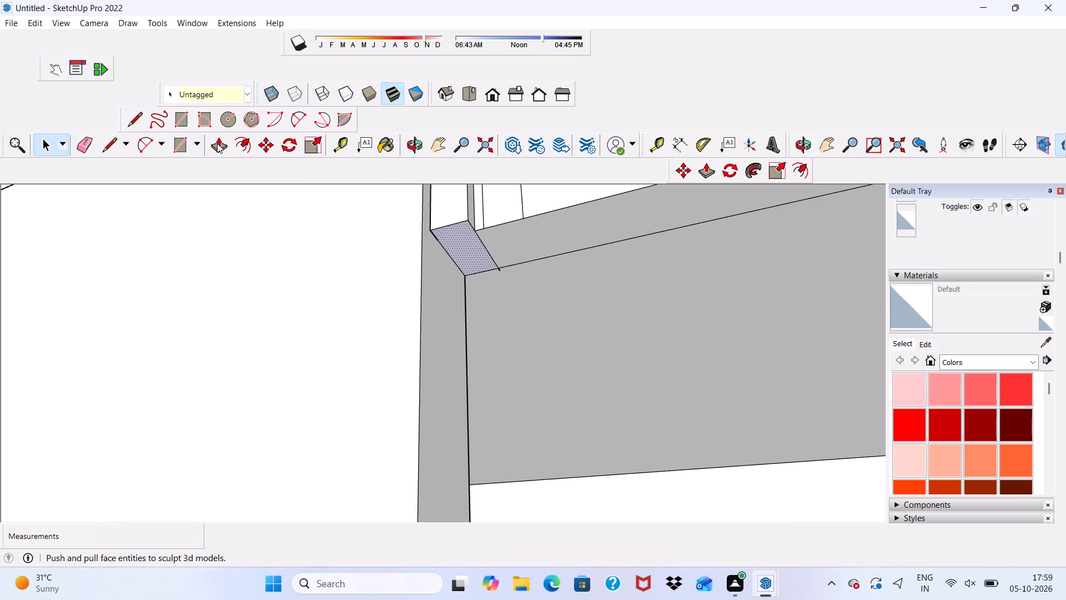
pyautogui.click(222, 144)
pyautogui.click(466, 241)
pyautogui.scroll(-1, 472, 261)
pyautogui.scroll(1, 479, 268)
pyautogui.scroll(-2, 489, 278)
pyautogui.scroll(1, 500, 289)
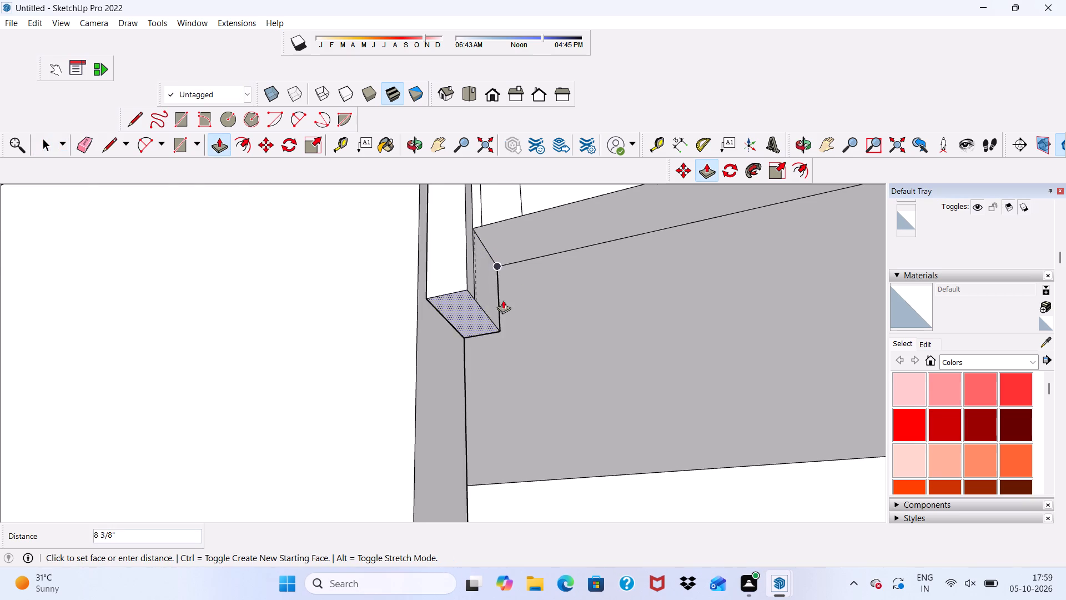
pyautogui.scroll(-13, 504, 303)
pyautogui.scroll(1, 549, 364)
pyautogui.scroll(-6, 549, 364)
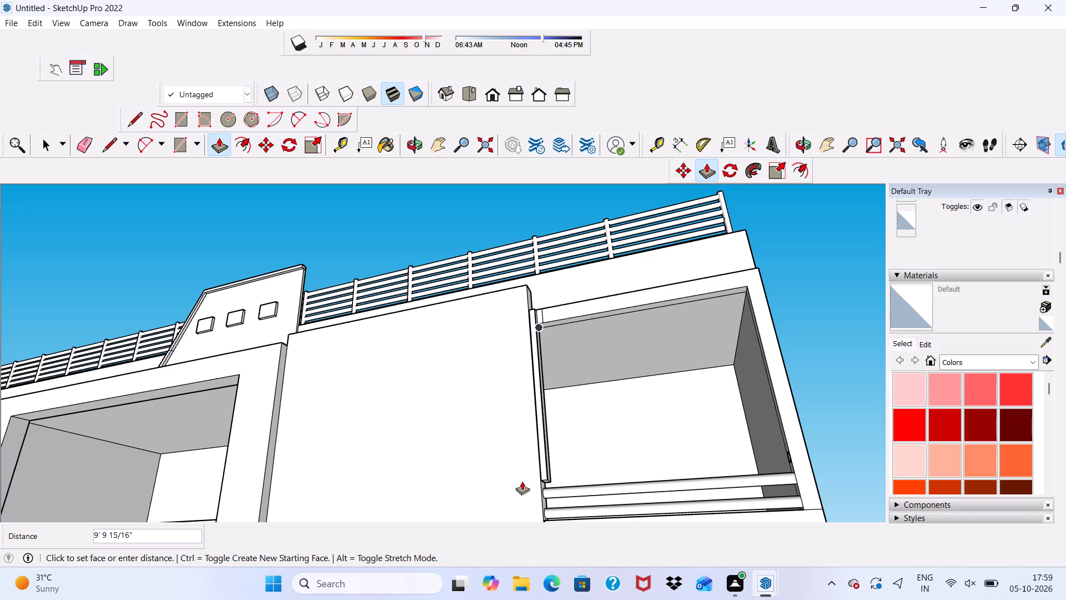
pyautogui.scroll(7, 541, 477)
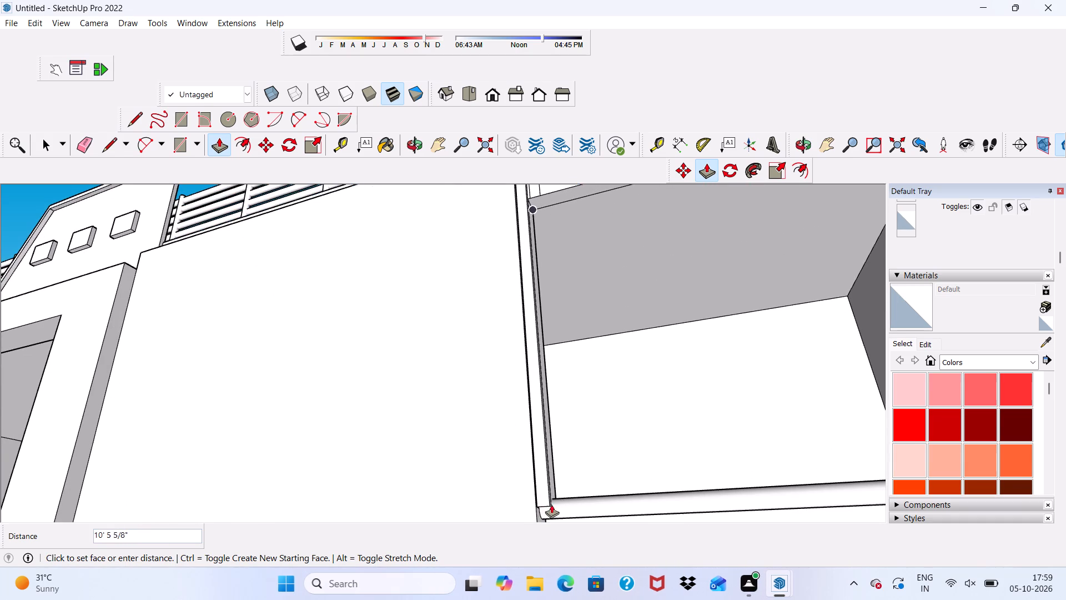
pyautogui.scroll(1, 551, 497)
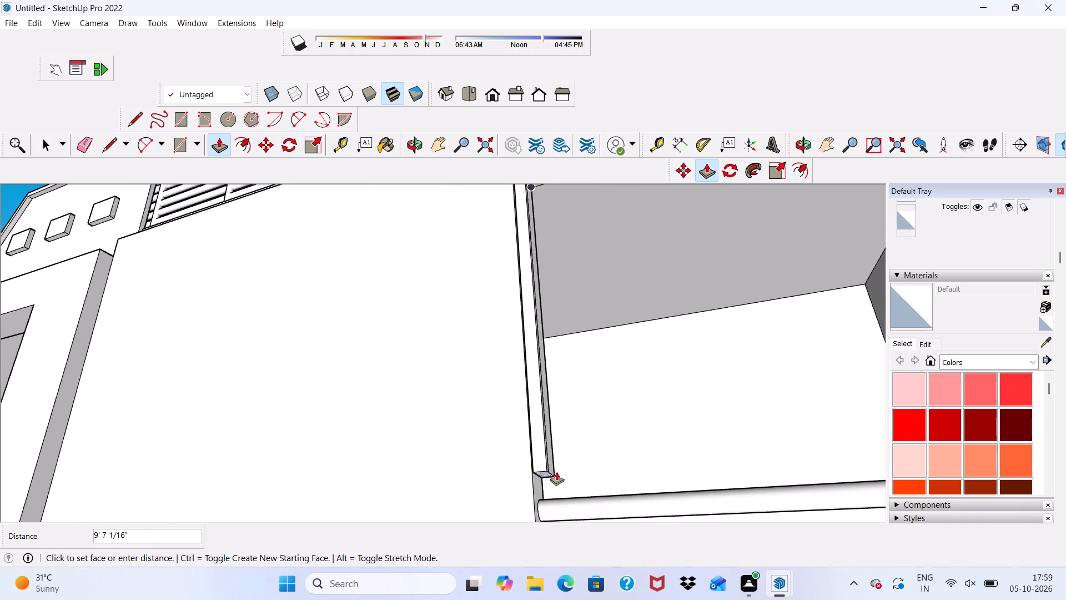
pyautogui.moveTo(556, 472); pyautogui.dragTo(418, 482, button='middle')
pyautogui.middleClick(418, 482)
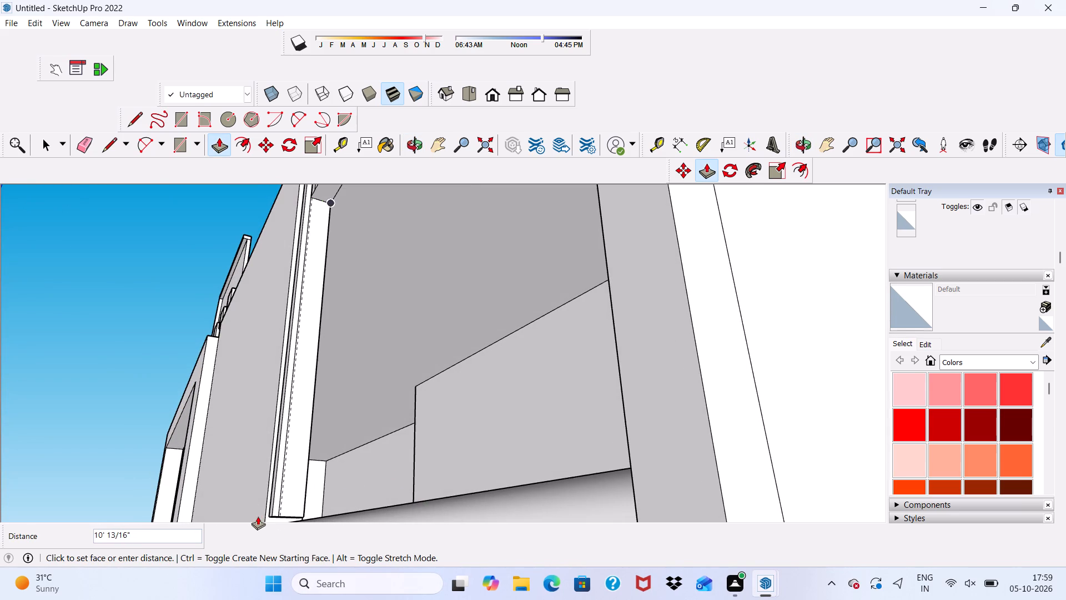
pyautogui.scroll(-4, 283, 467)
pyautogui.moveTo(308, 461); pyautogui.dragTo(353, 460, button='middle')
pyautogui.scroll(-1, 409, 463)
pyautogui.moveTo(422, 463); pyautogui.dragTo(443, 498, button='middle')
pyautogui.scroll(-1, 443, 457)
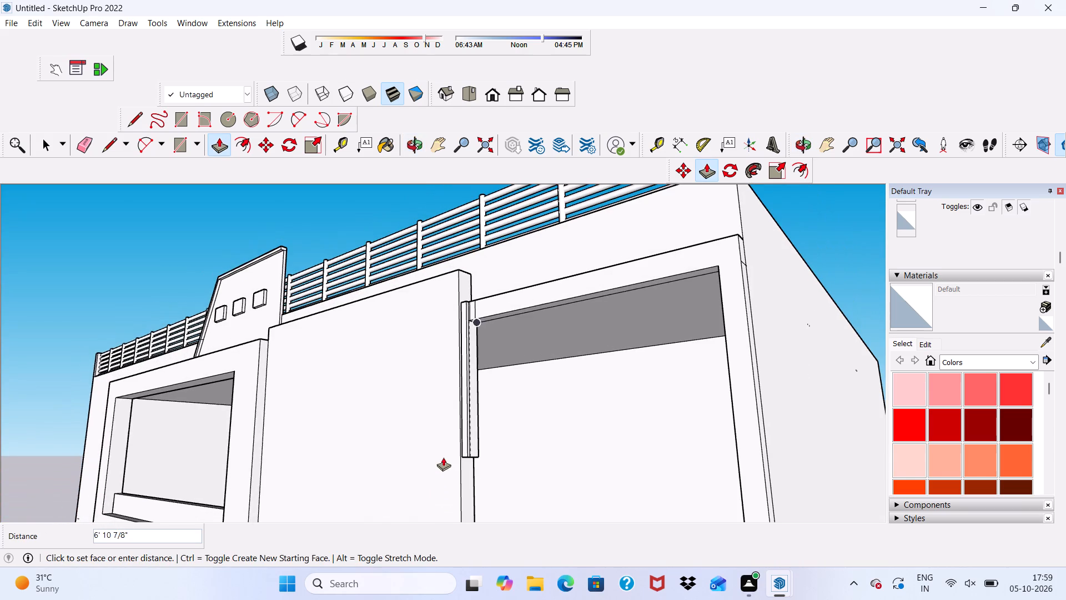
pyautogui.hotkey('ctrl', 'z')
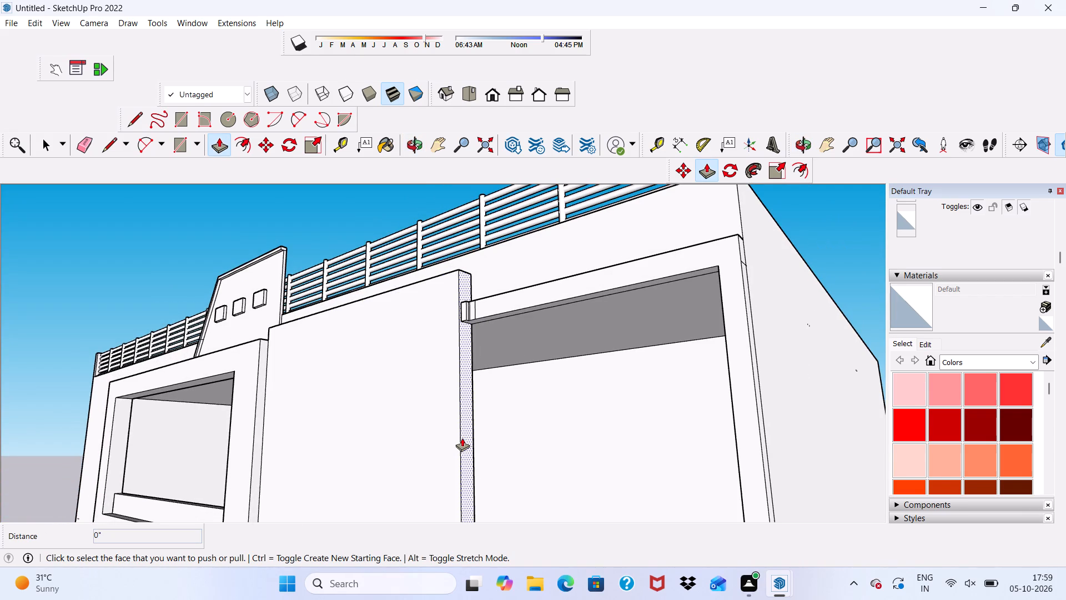
# Undo the line across the band's underside and the extruded block at the front panel.
pyautogui.hotkey('ctrl', 'z')
pyautogui.hotkey('ctrl', 'z')
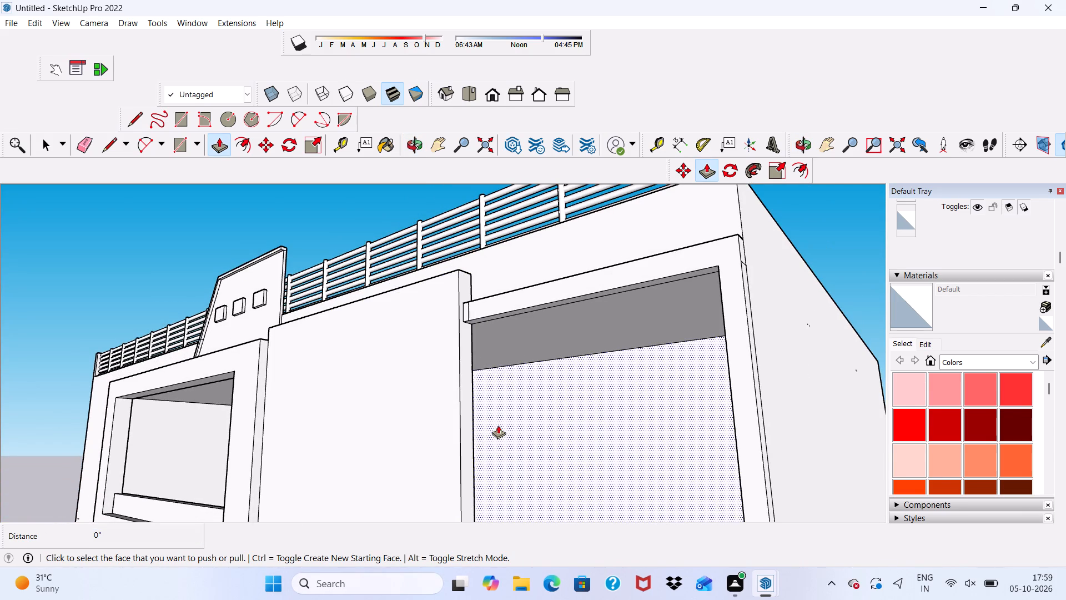
pyautogui.hotkey('ctrl', 'z')
# Examine the band, front panel and balcony opening from above, below and both sides.
pyautogui.scroll(2, 549, 351)
pyautogui.scroll(-5, 573, 254)
pyautogui.moveTo(594, 274); pyautogui.dragTo(625, 282, button='middle')
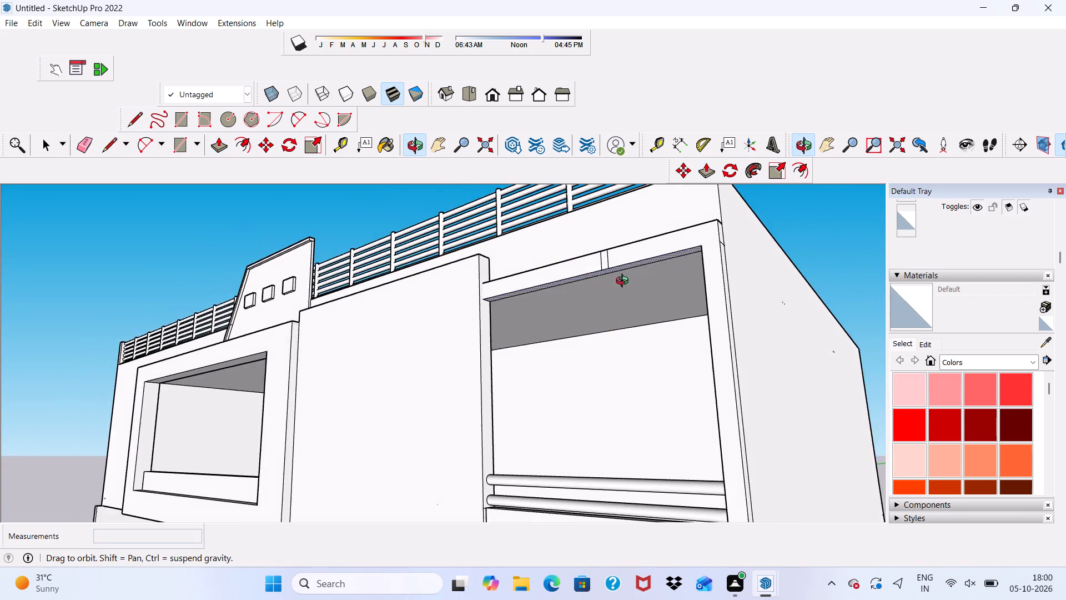
pyautogui.moveTo(625, 282); pyautogui.dragTo(635, 368, button='middle')
pyautogui.scroll(2, 550, 491)
pyautogui.scroll(-4, 560, 336)
pyautogui.scroll(1, 579, 327)
pyautogui.scroll(-1, 619, 348)
pyautogui.moveTo(549, 453); pyautogui.dragTo(611, 489, button='middle')
pyautogui.press('space')
pyautogui.scroll(5, 628, 406)
pyautogui.press('space')
pyautogui.scroll(-3, 624, 395)
pyautogui.moveTo(623, 413); pyautogui.dragTo(494, 417, button='middle')
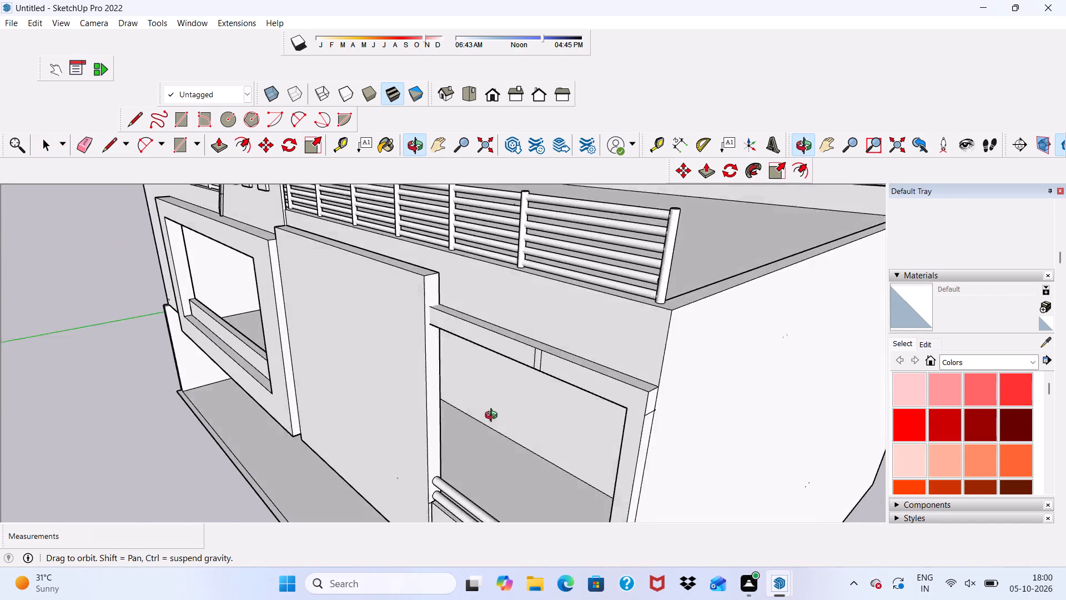
pyautogui.moveTo(494, 417); pyautogui.dragTo(507, 408, button='middle')
pyautogui.scroll(4, 491, 531)
pyautogui.scroll(-1, 474, 433)
pyautogui.moveTo(470, 436); pyautogui.dragTo(647, 475, button='middle')
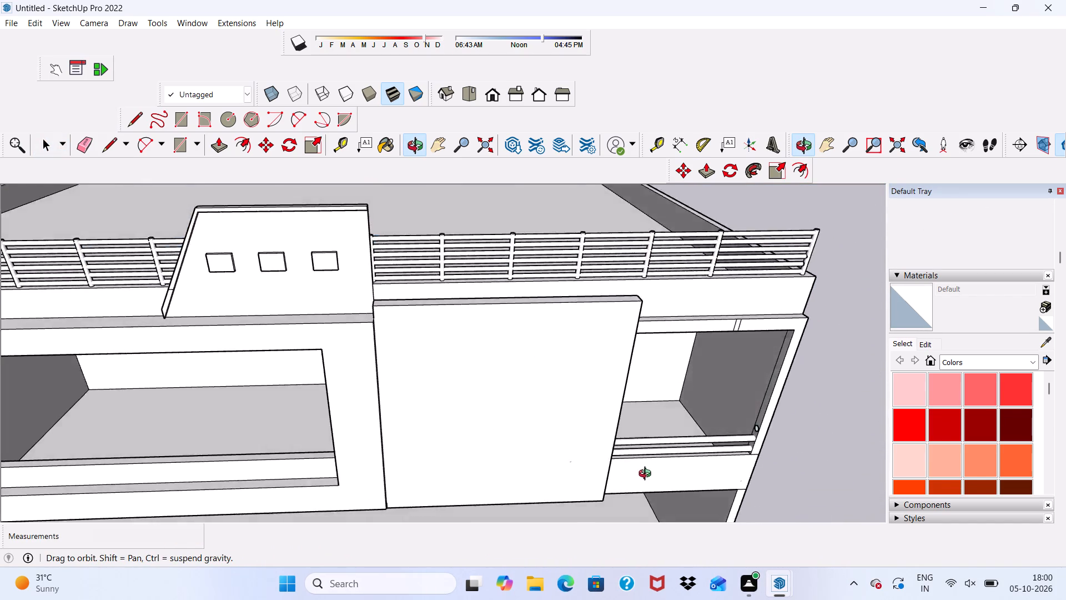
pyautogui.moveTo(647, 475); pyautogui.dragTo(562, 393, button='middle')
pyautogui.scroll(4, 626, 289)
pyautogui.scroll(-2, 630, 249)
pyautogui.moveTo(621, 231); pyautogui.dragTo(624, 143, button='middle')
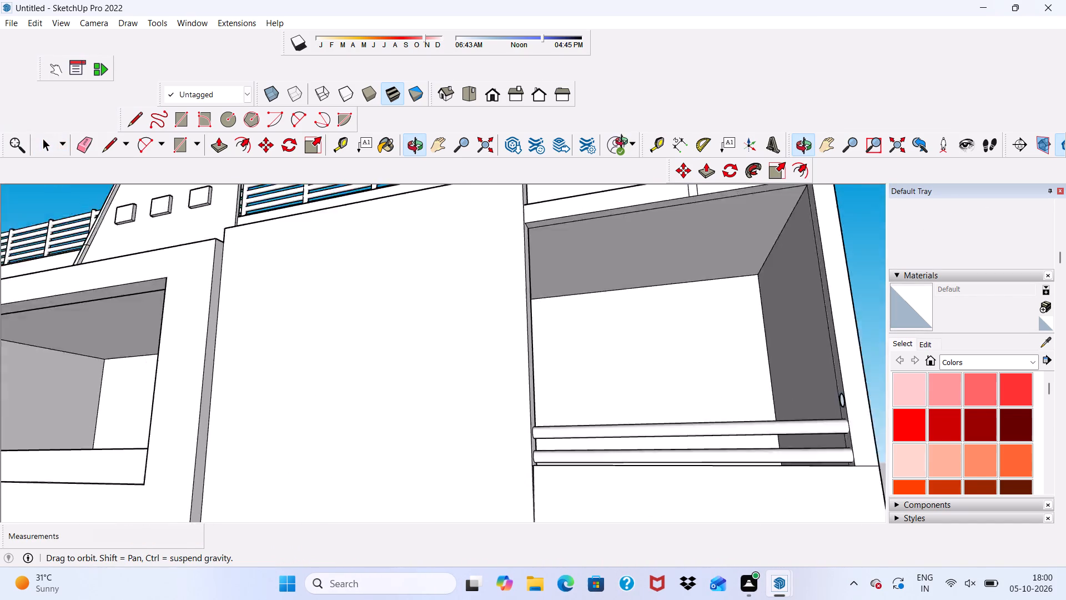
pyautogui.moveTo(624, 143); pyautogui.dragTo(638, 119, button='middle')
# Draw a rectangle about 8 1/16" by 5" on the band's underside, in the corner against the front panel.
pyautogui.scroll(4, 643, 176)
pyautogui.moveTo(669, 207); pyautogui.dragTo(703, 175, button='middle')
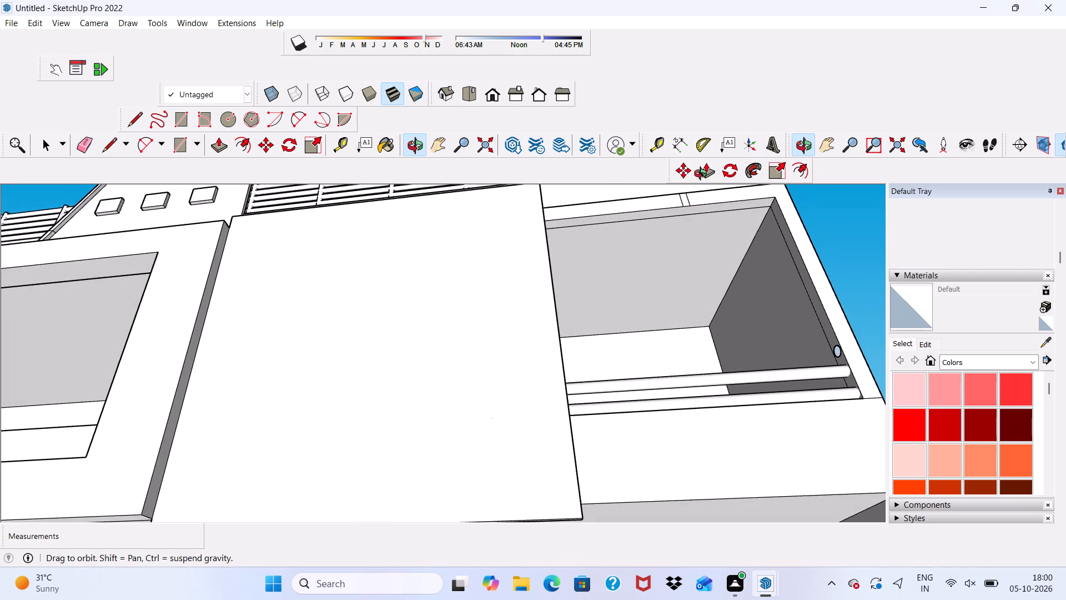
pyautogui.moveTo(703, 175); pyautogui.dragTo(707, 172, button='middle')
pyautogui.scroll(4, 712, 169)
pyautogui.scroll(3, 638, 264)
pyautogui.scroll(1, 677, 195)
pyautogui.scroll(-4, 620, 238)
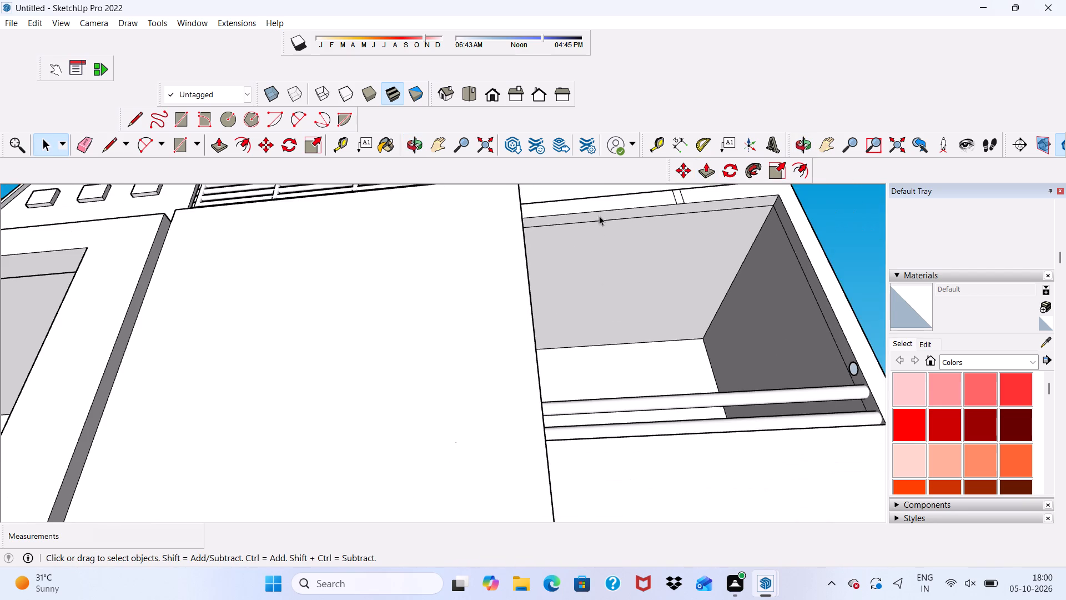
pyautogui.scroll(5, 606, 202)
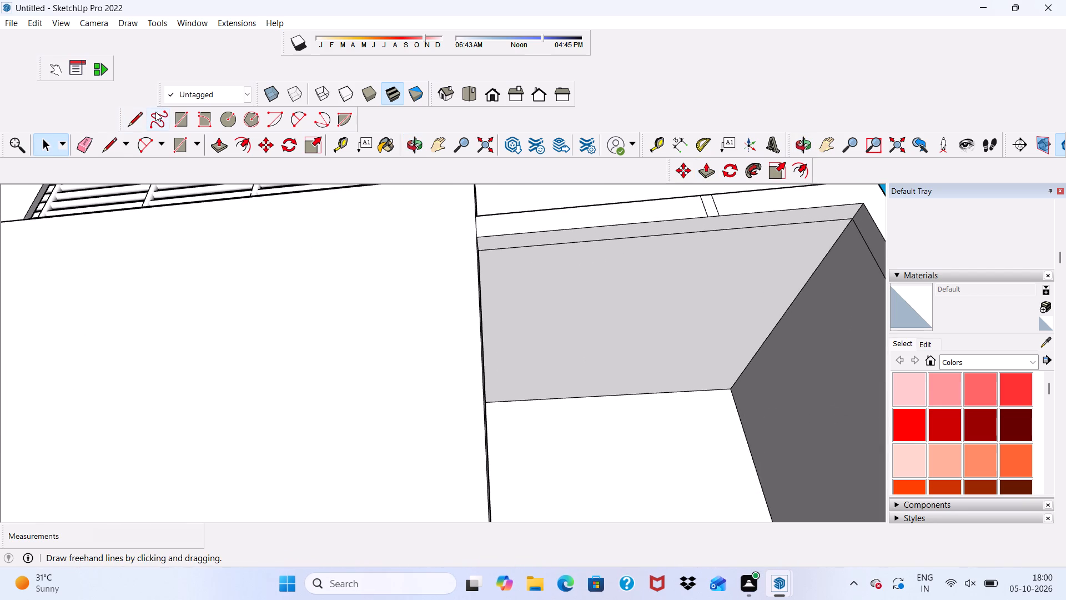
pyautogui.click(173, 117)
pyautogui.scroll(3, 372, 233)
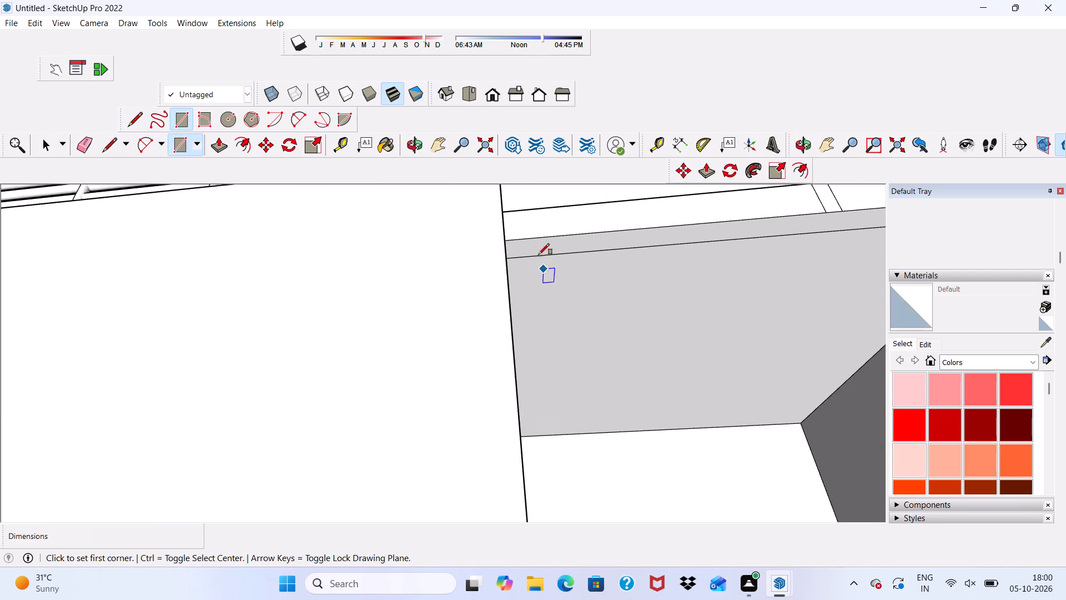
pyautogui.scroll(2, 544, 265)
pyautogui.click(502, 238)
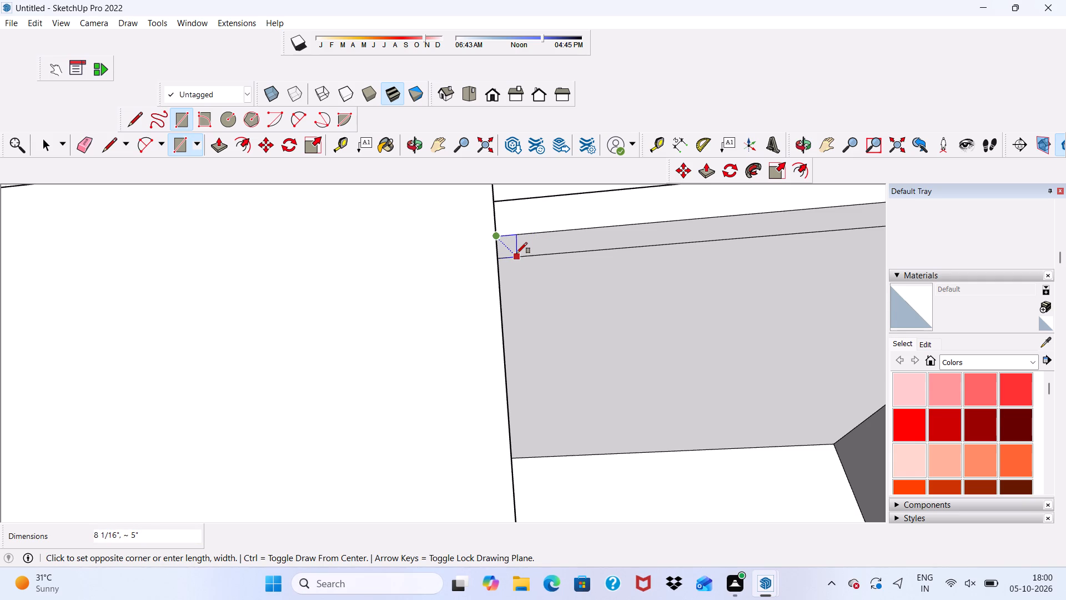
pyautogui.click(516, 253)
pyautogui.press('space')
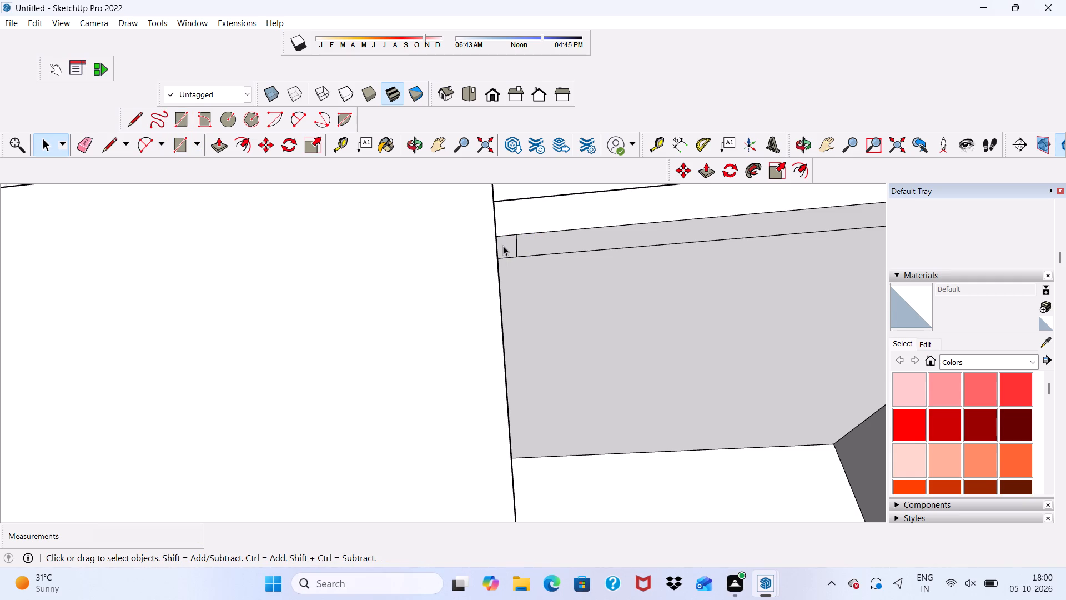
# Extrude the underside rectangle downward 15' as a vertical strip along the front panel, past the round rails.
pyautogui.click(503, 246)
pyautogui.click(220, 145)
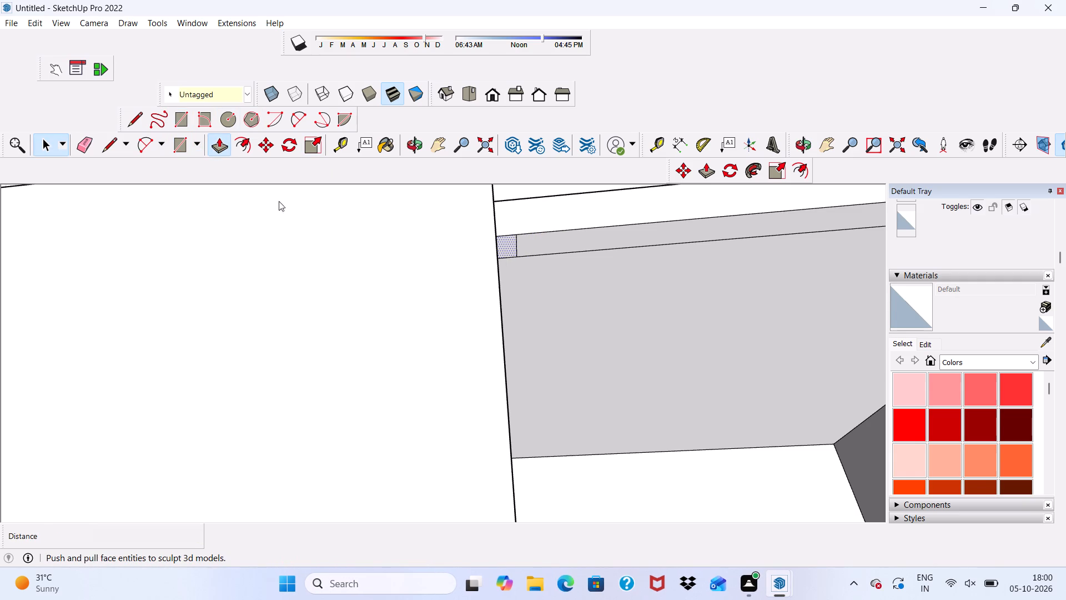
pyautogui.click(506, 239)
pyautogui.scroll(-5, 506, 239)
pyautogui.scroll(1, 515, 284)
pyautogui.scroll(-8, 515, 286)
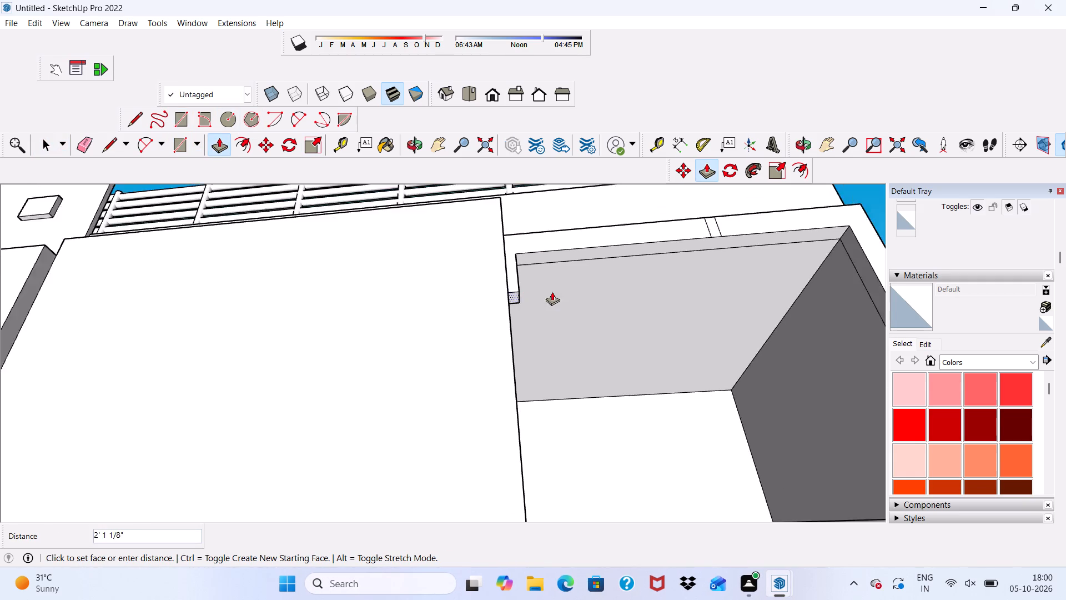
pyautogui.scroll(-6, 552, 292)
pyautogui.moveTo(566, 378); pyautogui.dragTo(522, 444, button='middle')
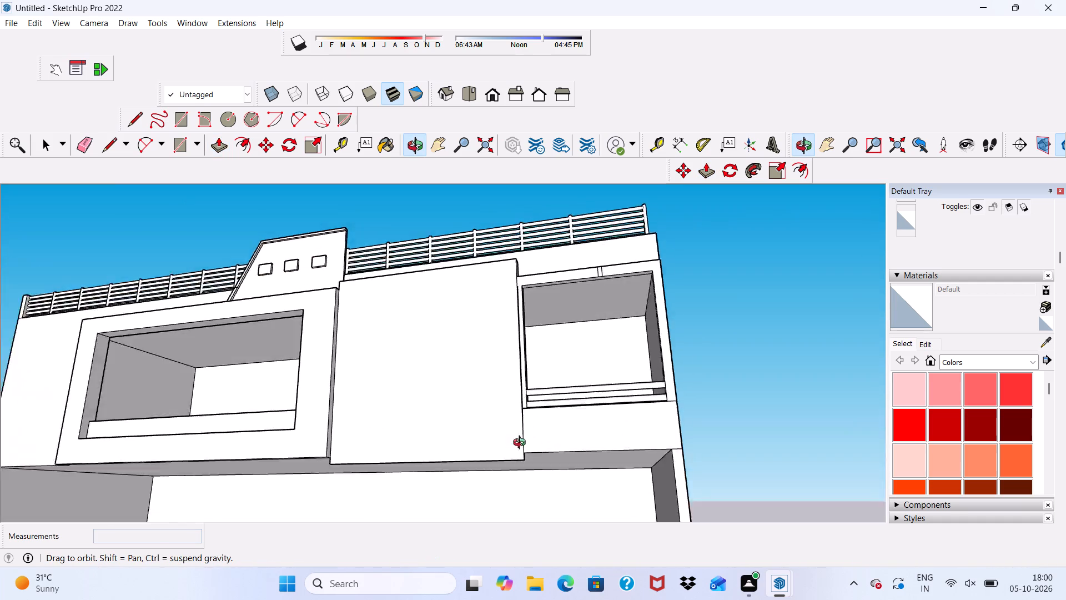
pyautogui.moveTo(522, 444); pyautogui.dragTo(385, 512, button='middle')
pyautogui.scroll(8, 460, 427)
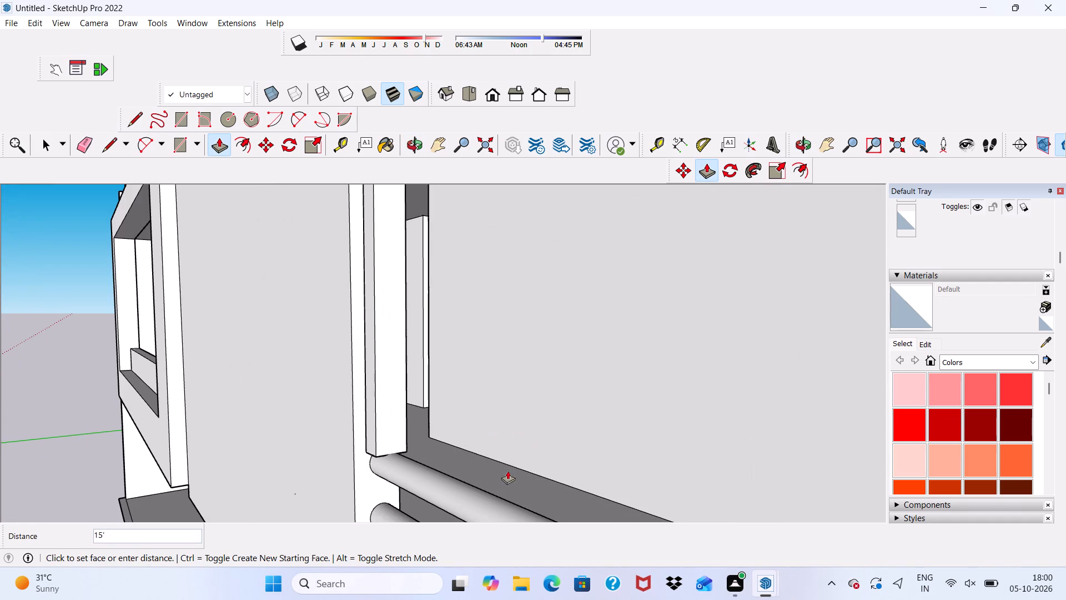
pyautogui.click(451, 444)
pyautogui.scroll(-5, 466, 388)
pyautogui.moveTo(517, 377); pyautogui.dragTo(591, 374, button='middle')
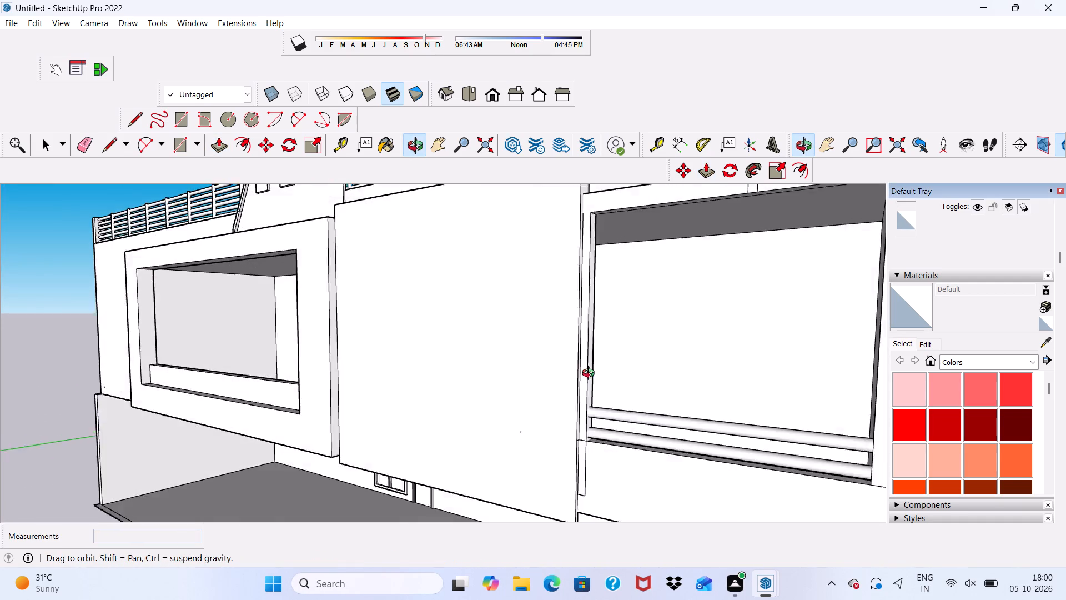
pyautogui.moveTo(591, 374); pyautogui.dragTo(597, 372, button='middle')
pyautogui.scroll(3, 664, 369)
pyautogui.scroll(-1, 604, 462)
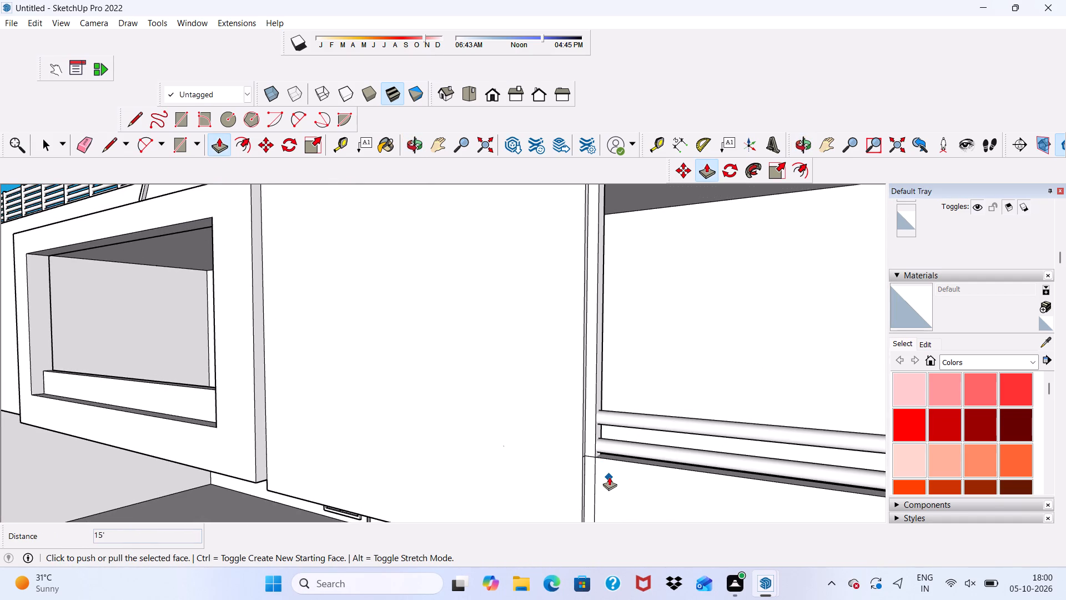
pyautogui.press('space')
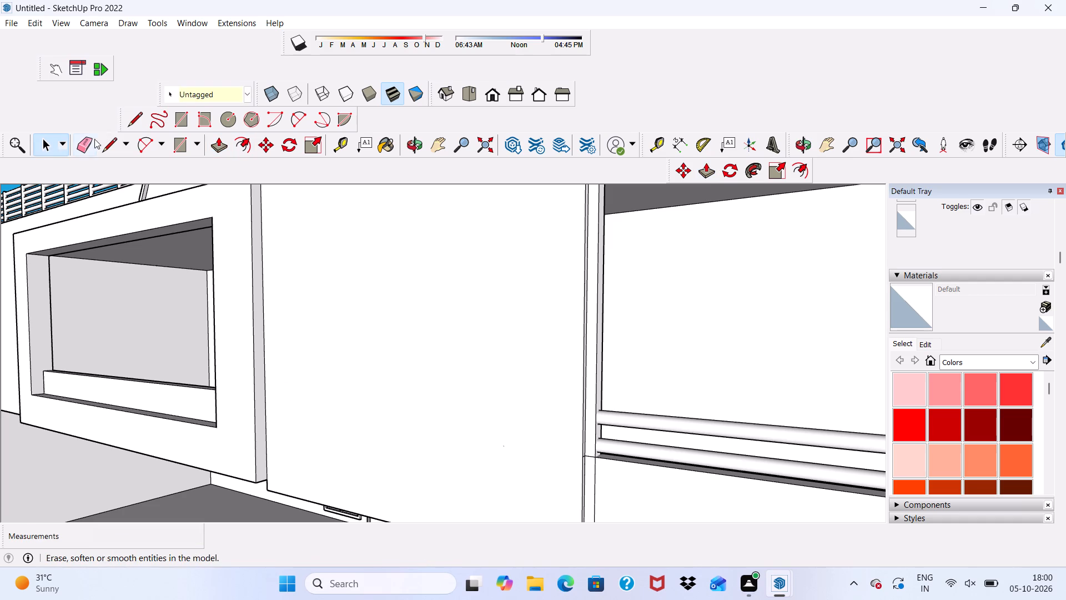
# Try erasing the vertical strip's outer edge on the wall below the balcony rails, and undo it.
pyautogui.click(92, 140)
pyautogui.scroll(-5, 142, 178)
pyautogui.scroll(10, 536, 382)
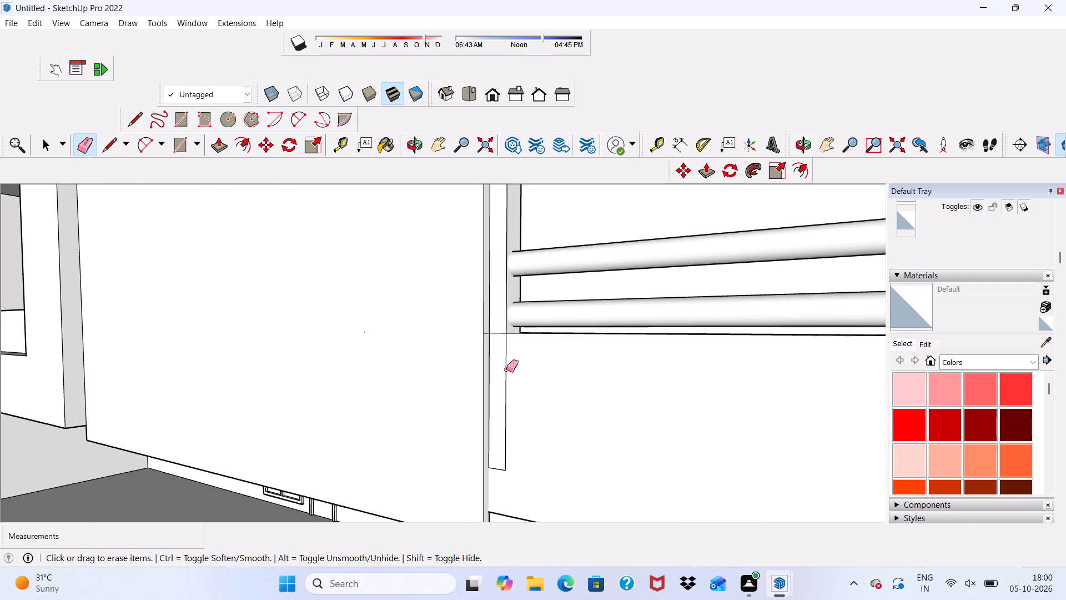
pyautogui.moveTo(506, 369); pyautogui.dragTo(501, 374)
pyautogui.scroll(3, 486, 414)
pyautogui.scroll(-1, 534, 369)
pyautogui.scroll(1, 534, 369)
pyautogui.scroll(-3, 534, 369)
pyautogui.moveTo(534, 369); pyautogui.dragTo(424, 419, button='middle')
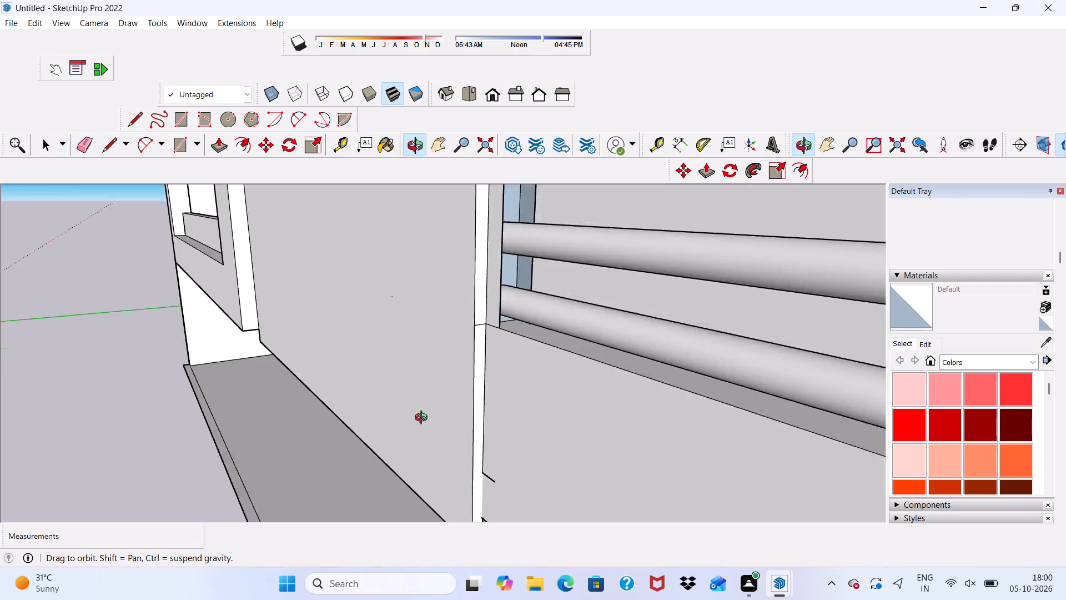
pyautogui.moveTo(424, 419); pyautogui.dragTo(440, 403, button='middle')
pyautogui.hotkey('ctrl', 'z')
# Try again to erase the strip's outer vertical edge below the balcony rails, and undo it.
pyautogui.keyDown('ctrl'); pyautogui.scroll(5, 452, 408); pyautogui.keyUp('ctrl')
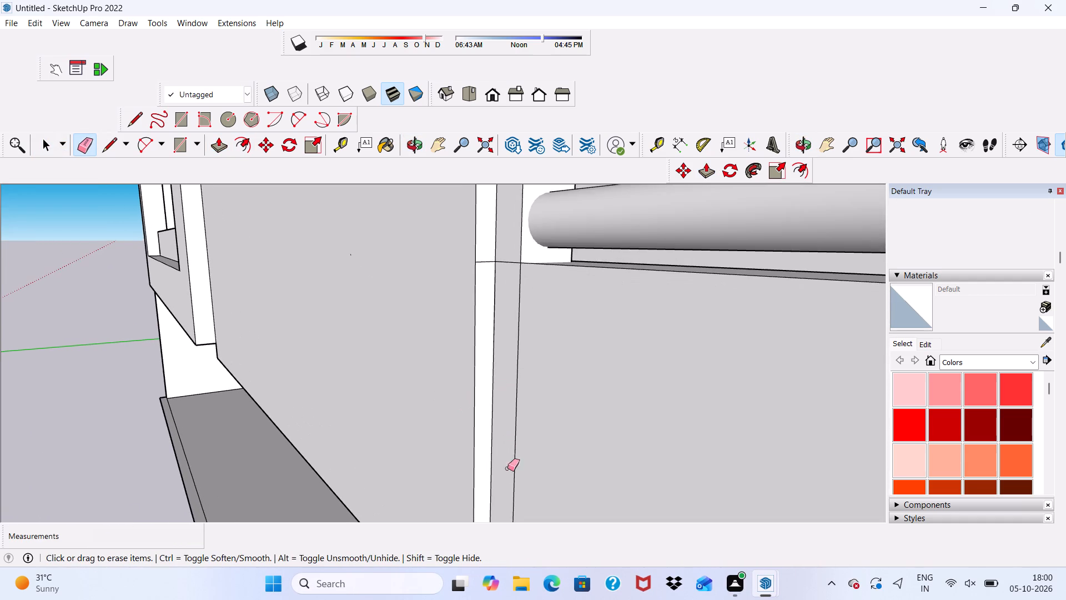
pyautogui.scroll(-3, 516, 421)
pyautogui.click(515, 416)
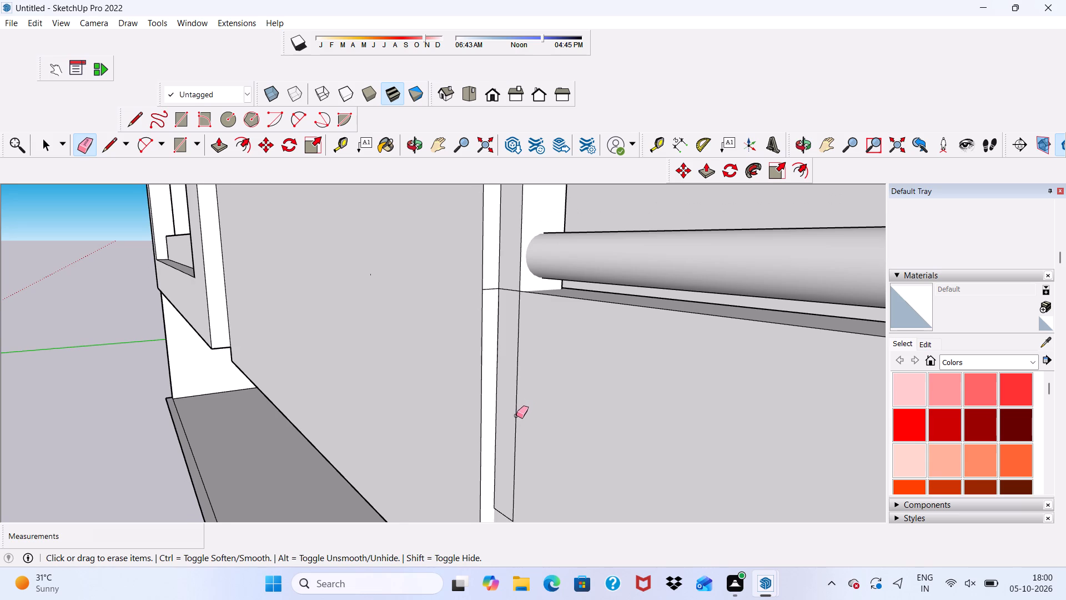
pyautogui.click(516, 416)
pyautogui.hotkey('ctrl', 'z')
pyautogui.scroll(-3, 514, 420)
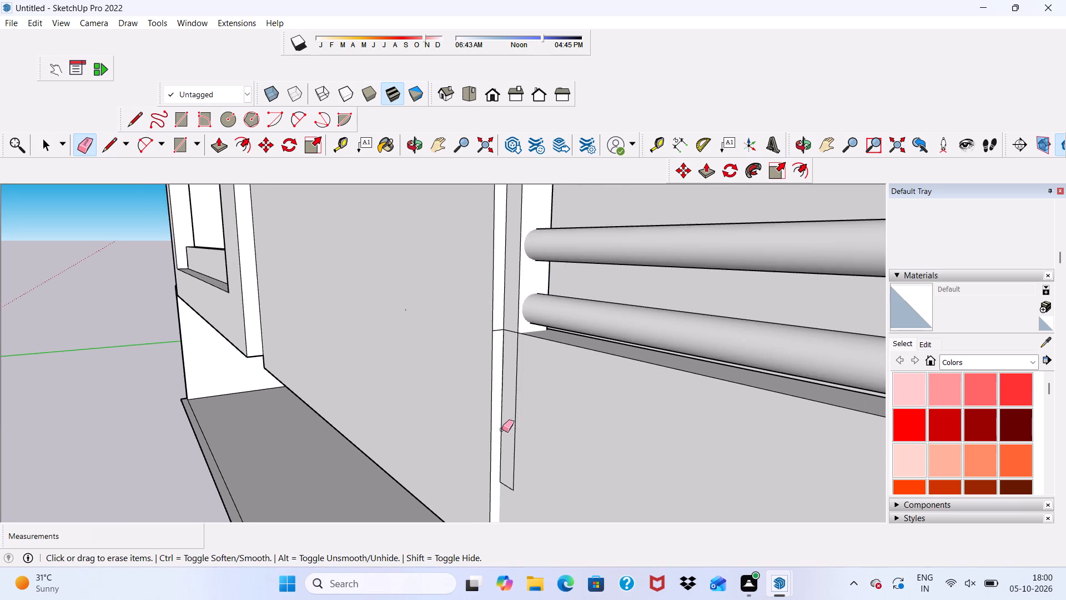
# Erase the short bottom edge of the strip's outline on the wall below the balcony rails.
pyautogui.scroll(7, 475, 509)
pyautogui.moveTo(522, 476); pyautogui.dragTo(522, 486)
pyautogui.scroll(-4, 532, 406)
pyautogui.scroll(1, 485, 419)
pyautogui.scroll(-2, 502, 378)
pyautogui.scroll(1, 502, 378)
pyautogui.scroll(-5, 502, 378)
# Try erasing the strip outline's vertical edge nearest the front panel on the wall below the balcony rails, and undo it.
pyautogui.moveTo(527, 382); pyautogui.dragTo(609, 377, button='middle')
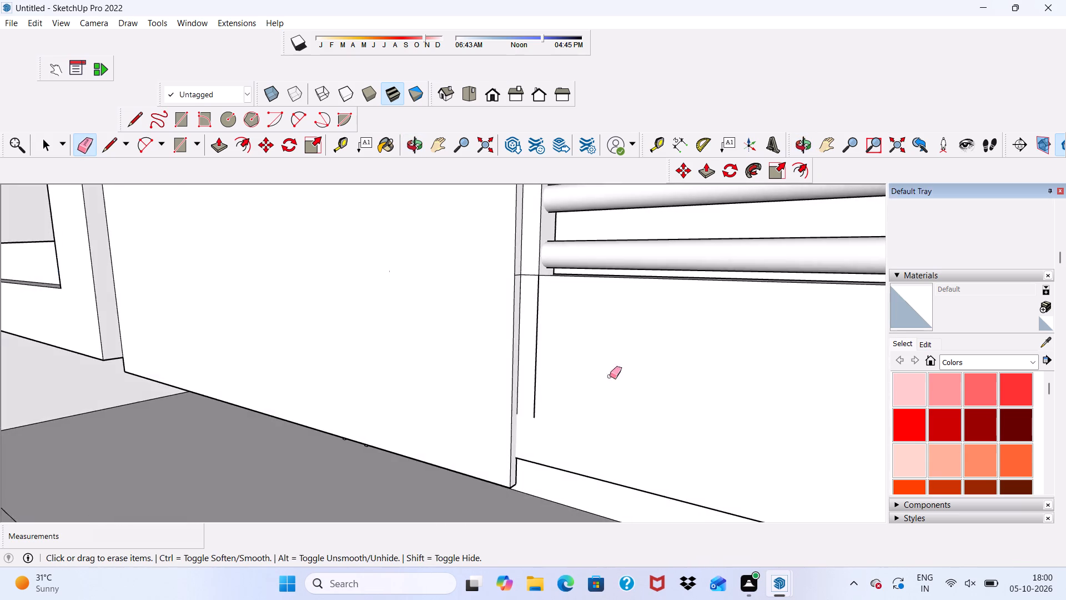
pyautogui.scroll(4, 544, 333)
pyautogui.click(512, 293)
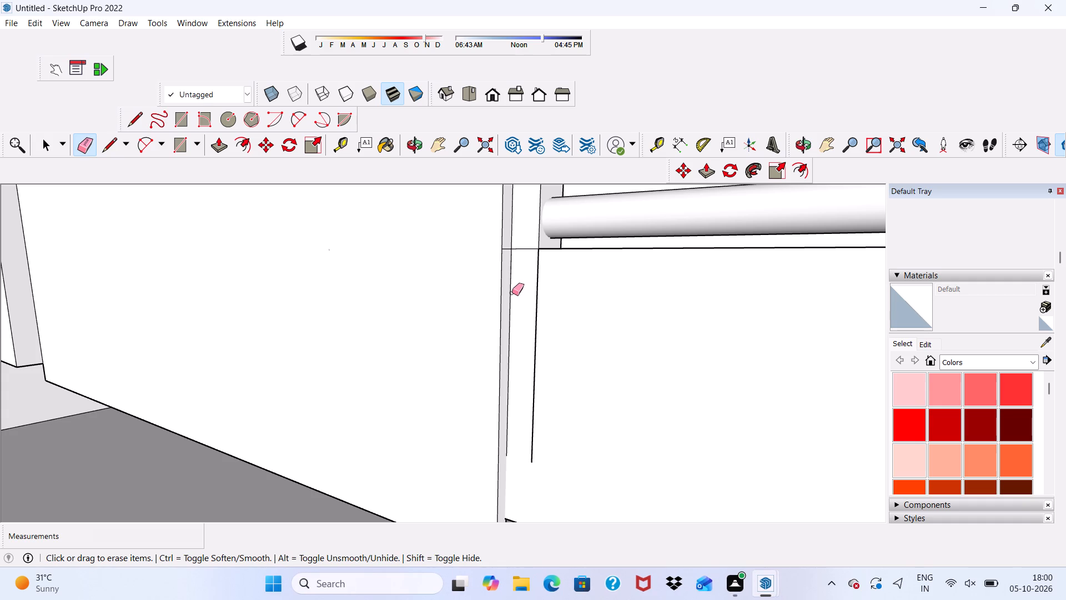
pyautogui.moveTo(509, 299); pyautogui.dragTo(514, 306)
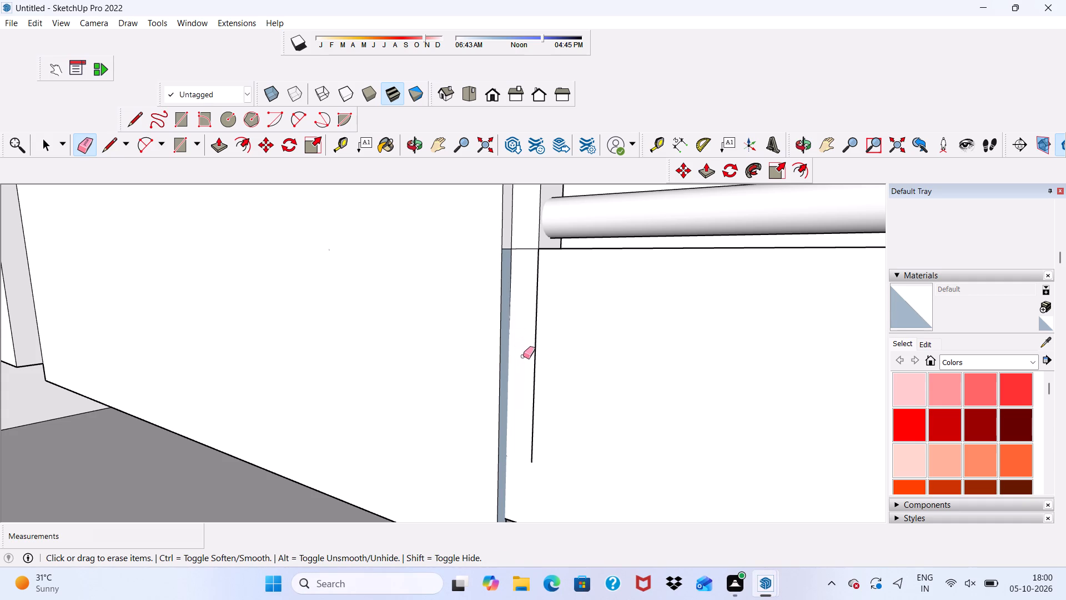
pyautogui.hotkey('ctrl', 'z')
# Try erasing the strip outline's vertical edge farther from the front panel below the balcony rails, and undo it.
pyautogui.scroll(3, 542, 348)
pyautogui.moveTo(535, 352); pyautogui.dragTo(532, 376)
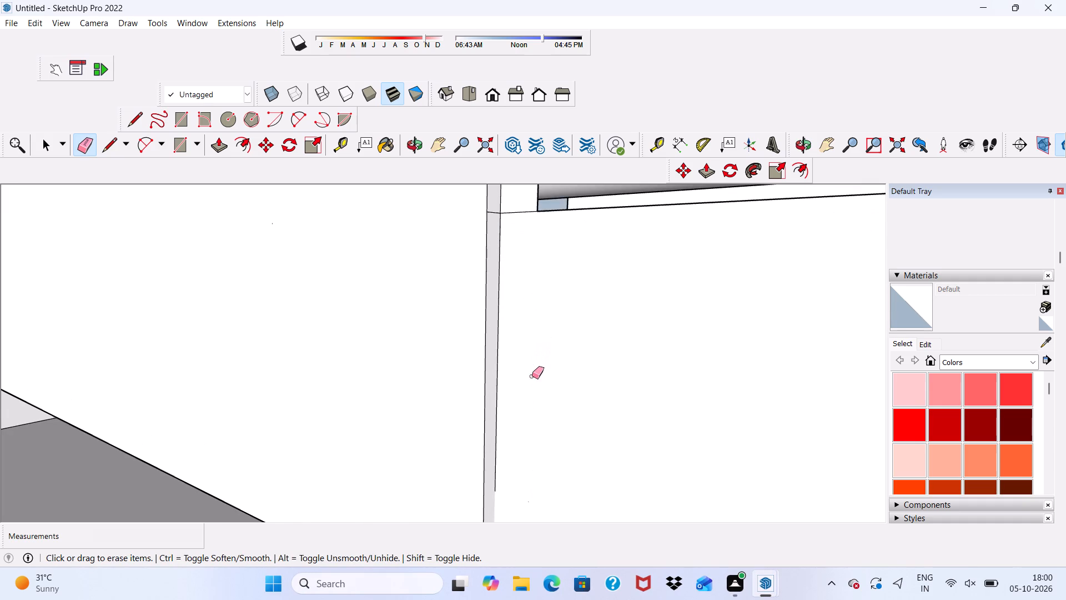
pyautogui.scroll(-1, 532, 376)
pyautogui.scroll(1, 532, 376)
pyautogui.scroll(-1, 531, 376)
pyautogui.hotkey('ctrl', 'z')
# Try erasing the same strip edge once more, and undo back past the extrusion of the vertical strip beside the panel.
pyautogui.moveTo(529, 379); pyautogui.dragTo(536, 373)
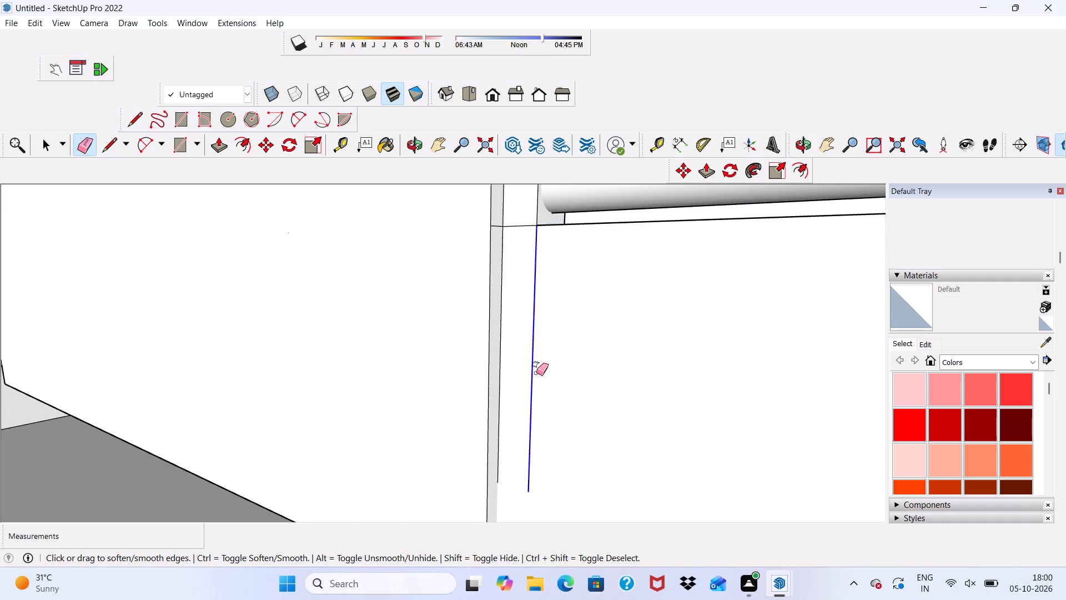
pyautogui.moveTo(536, 373); pyautogui.dragTo(547, 359)
pyautogui.hotkey('ctrl', 'z')
pyautogui.hotkey('ctrl', 'z')
pyautogui.hotkey('ctrl', 'z')
pyautogui.keyDown('ctrl'); pyautogui.click(559, 321); pyautogui.keyUp('ctrl')
# Examine the facade around the front panel and the end balcony from several angles for leftover strip geometry.
pyautogui.keyDown('ctrl'); pyautogui.scroll(-1, 559, 321); pyautogui.keyUp('ctrl')
pyautogui.keyDown('ctrl'); pyautogui.scroll(1, 559, 321); pyautogui.keyUp('ctrl')
pyautogui.keyDown('ctrl'); pyautogui.scroll(-1, 559, 321); pyautogui.keyUp('ctrl')
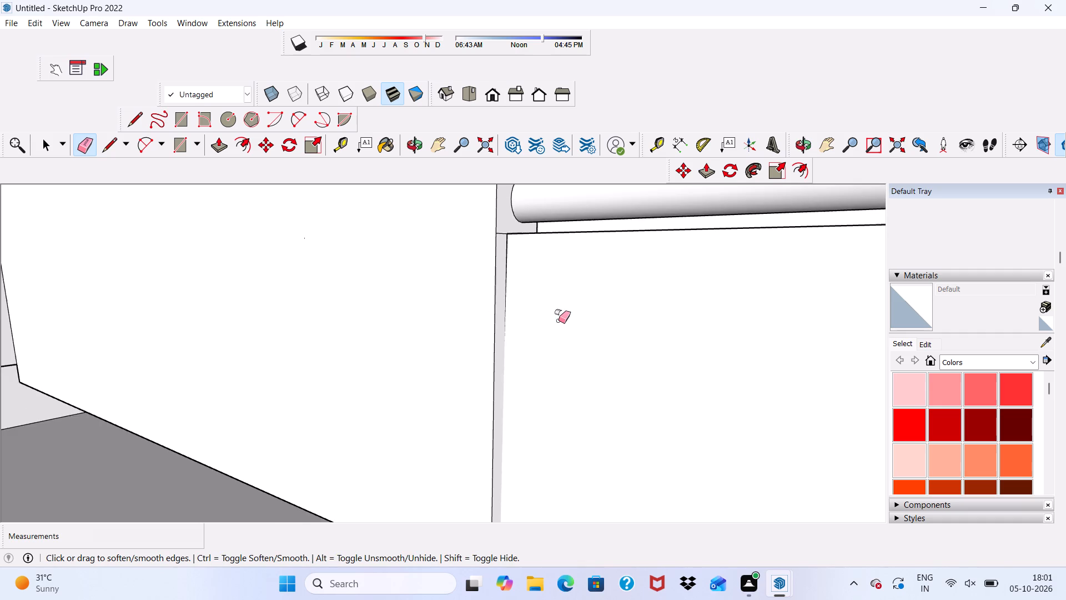
pyautogui.scroll(-2, 494, 330)
pyautogui.scroll(1, 494, 330)
pyautogui.scroll(-5, 494, 330)
pyautogui.scroll(1, 539, 314)
pyautogui.scroll(-6, 539, 314)
pyautogui.moveTo(554, 278); pyautogui.dragTo(650, 310, button='middle')
pyautogui.scroll(-4, 579, 282)
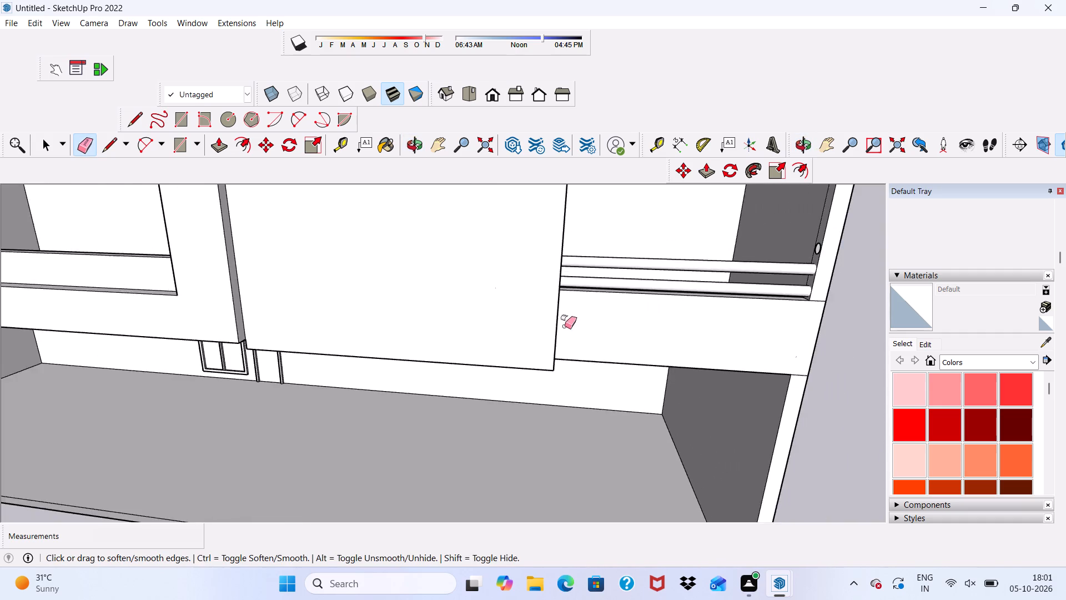
pyautogui.scroll(-6, 565, 326)
pyautogui.moveTo(665, 340); pyautogui.dragTo(667, 244, button='middle')
pyautogui.middleClick(667, 244)
pyautogui.scroll(4, 667, 244)
pyautogui.scroll(-8, 665, 243)
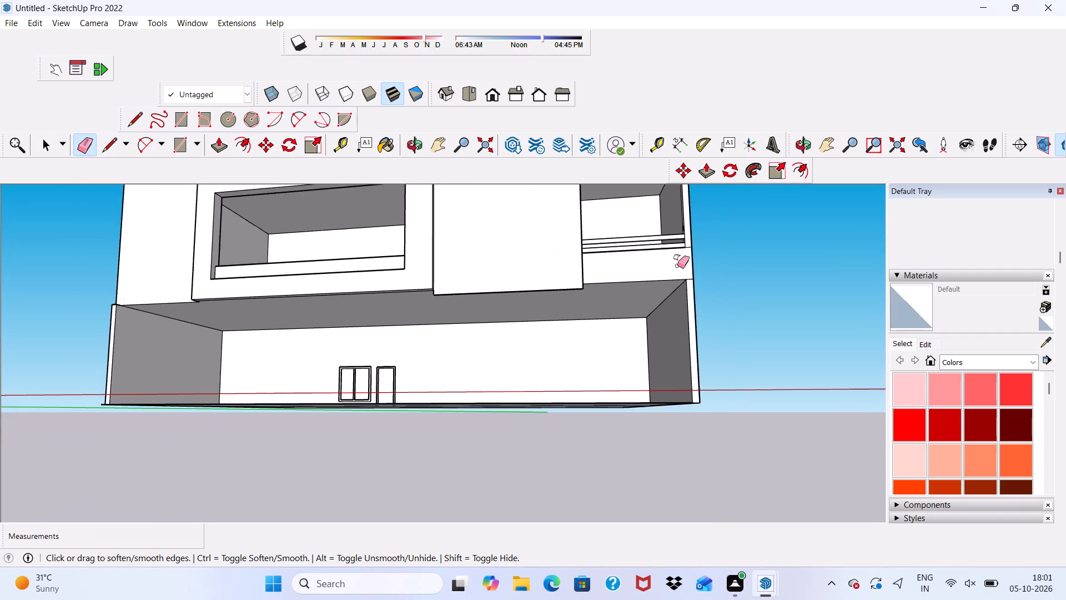
pyautogui.moveTo(677, 266); pyautogui.dragTo(638, 418, button='middle')
pyautogui.scroll(3, 644, 358)
pyautogui.scroll(3, 671, 266)
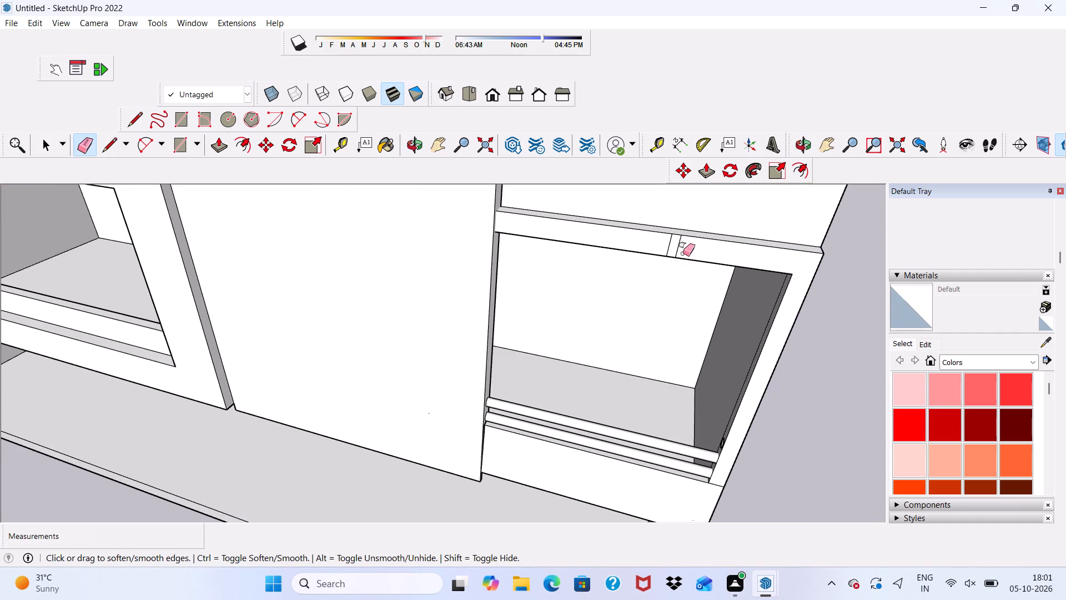
# Erase the leftover strip rectangle's outline on the underside of the balcony's top beam, beside the front panel.
pyautogui.press('space')
pyautogui.scroll(-2, 806, 297)
pyautogui.moveTo(798, 300); pyautogui.dragTo(823, 198, button='middle')
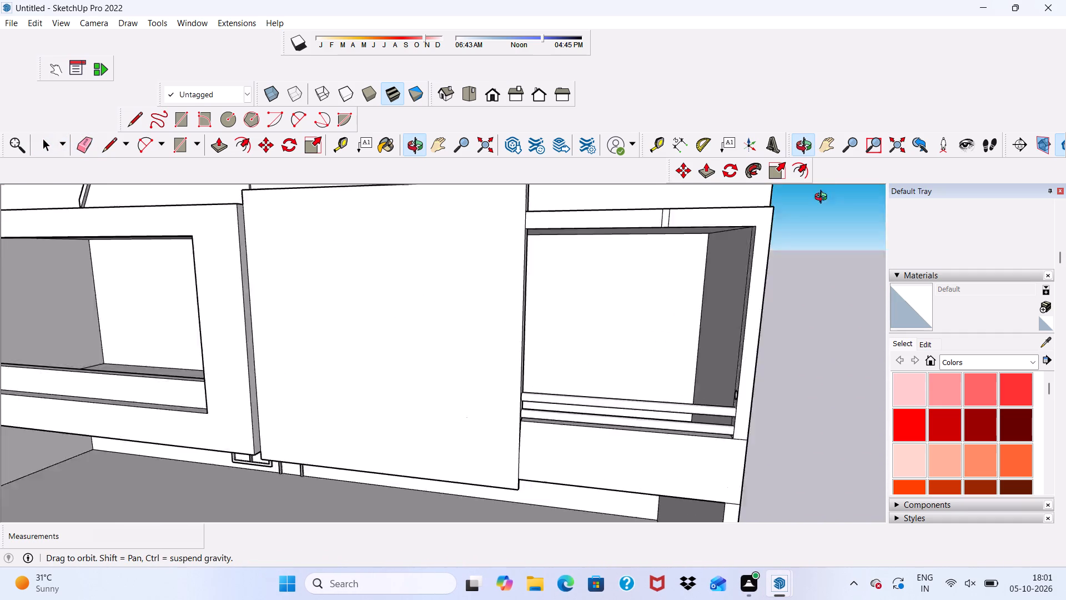
pyautogui.moveTo(823, 198); pyautogui.dragTo(828, 177, button='middle')
pyautogui.scroll(4, 696, 238)
pyautogui.scroll(4, 617, 202)
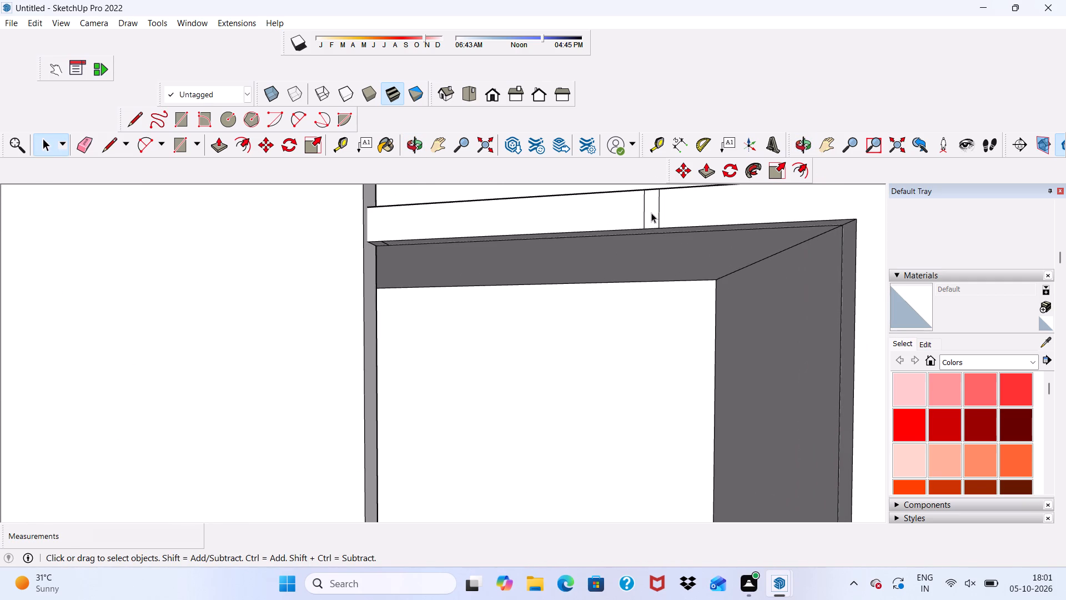
pyautogui.click(651, 213)
pyautogui.scroll(-8, 584, 259)
pyautogui.middleClick(627, 261)
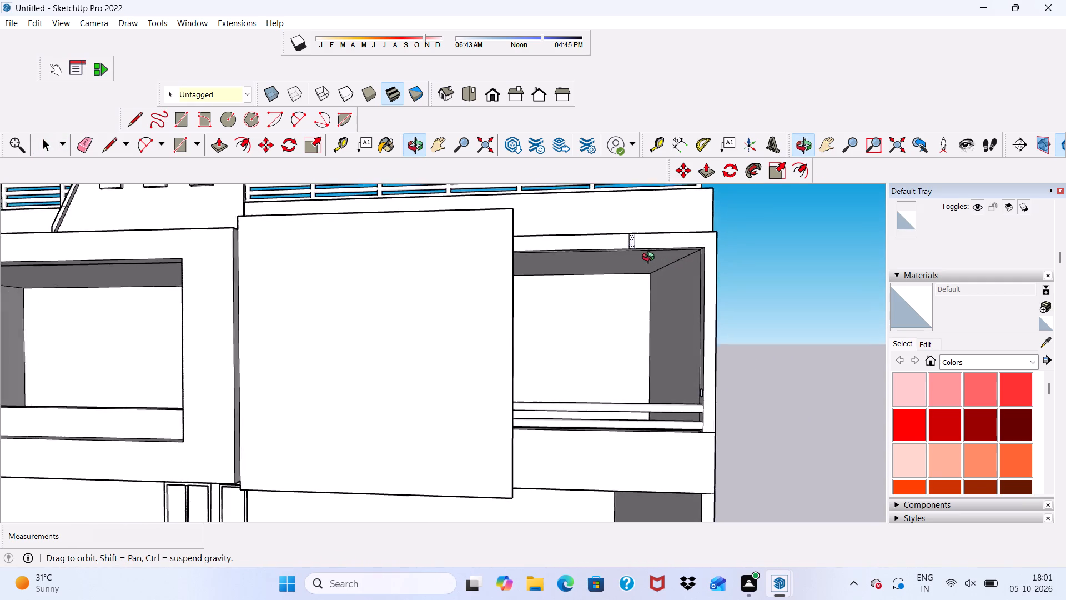
pyautogui.scroll(4, 628, 258)
pyautogui.moveTo(638, 301); pyautogui.dragTo(701, 182, button='middle')
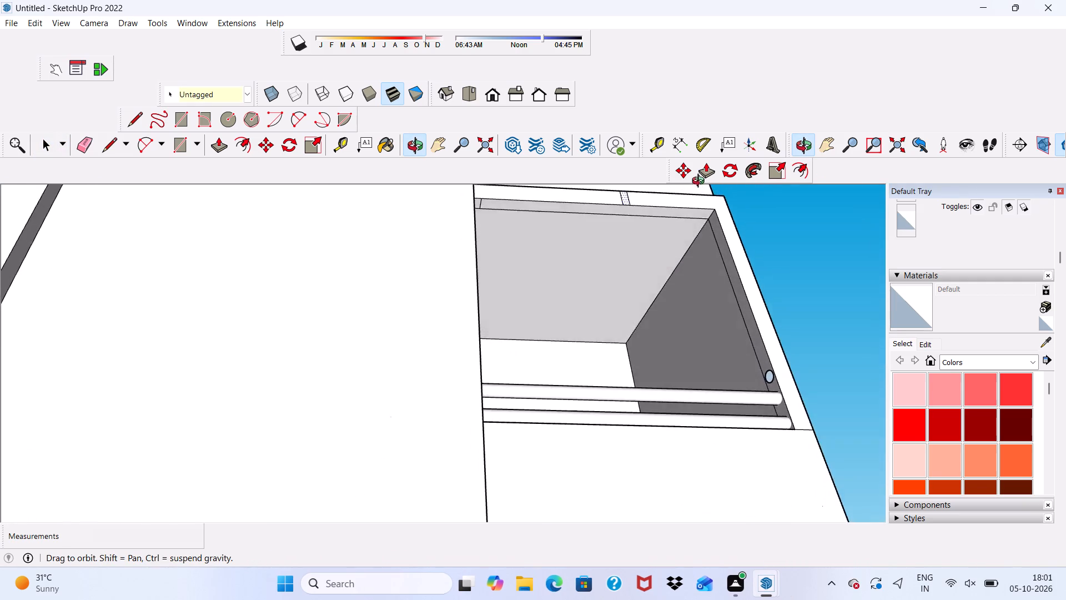
pyautogui.moveTo(701, 182); pyautogui.dragTo(586, 253, button='middle')
pyautogui.scroll(2, 278, 213)
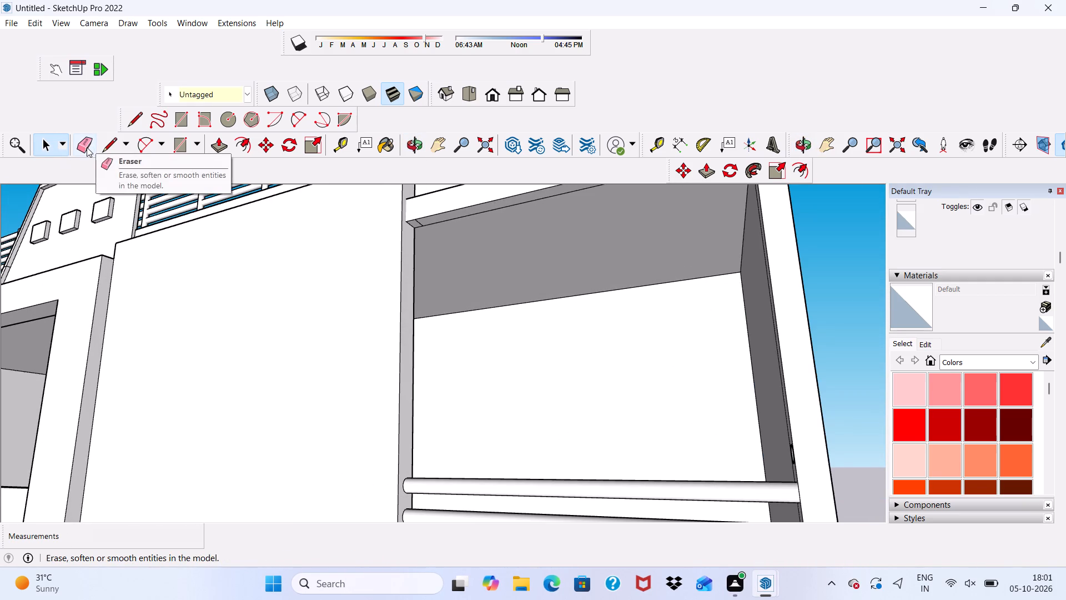
pyautogui.click(87, 147)
pyautogui.scroll(3, 249, 169)
pyautogui.scroll(-3, 340, 190)
pyautogui.scroll(8, 351, 214)
pyautogui.scroll(2, 410, 218)
pyautogui.click(404, 217)
# Erase the two short vertical lines across the front of the balcony's top beam.
pyautogui.scroll(-4, 381, 230)
pyautogui.scroll(-9, 275, 288)
pyautogui.scroll(3, 424, 253)
pyautogui.moveTo(452, 232); pyautogui.dragTo(475, 236)
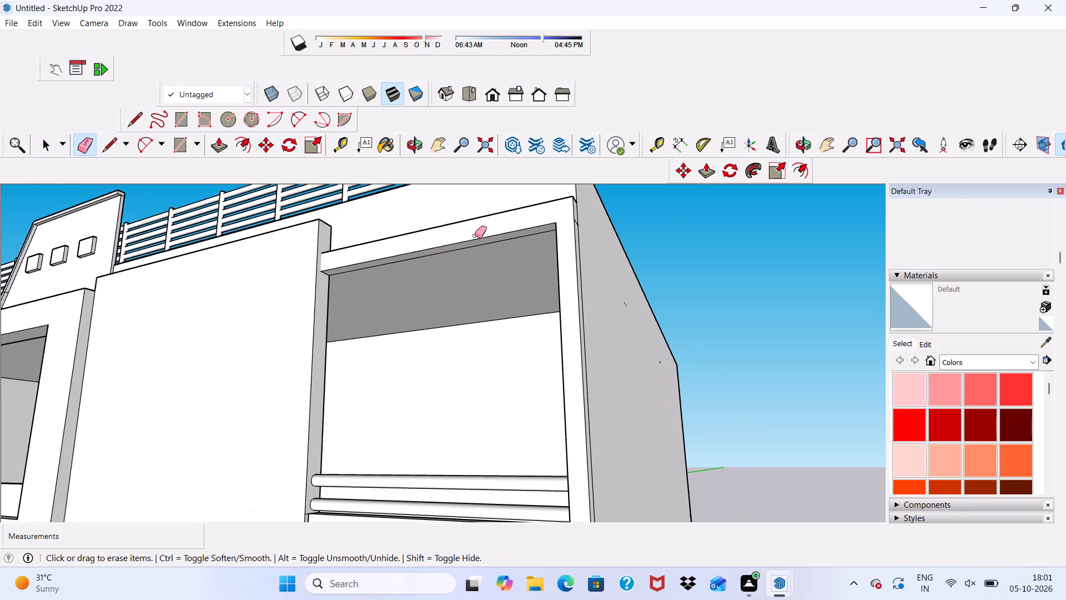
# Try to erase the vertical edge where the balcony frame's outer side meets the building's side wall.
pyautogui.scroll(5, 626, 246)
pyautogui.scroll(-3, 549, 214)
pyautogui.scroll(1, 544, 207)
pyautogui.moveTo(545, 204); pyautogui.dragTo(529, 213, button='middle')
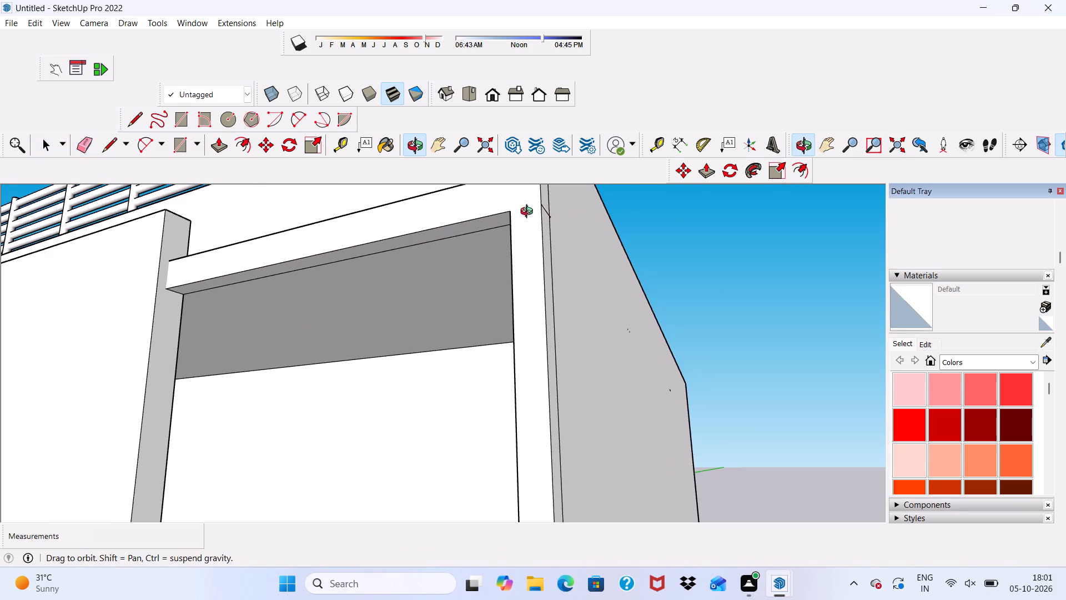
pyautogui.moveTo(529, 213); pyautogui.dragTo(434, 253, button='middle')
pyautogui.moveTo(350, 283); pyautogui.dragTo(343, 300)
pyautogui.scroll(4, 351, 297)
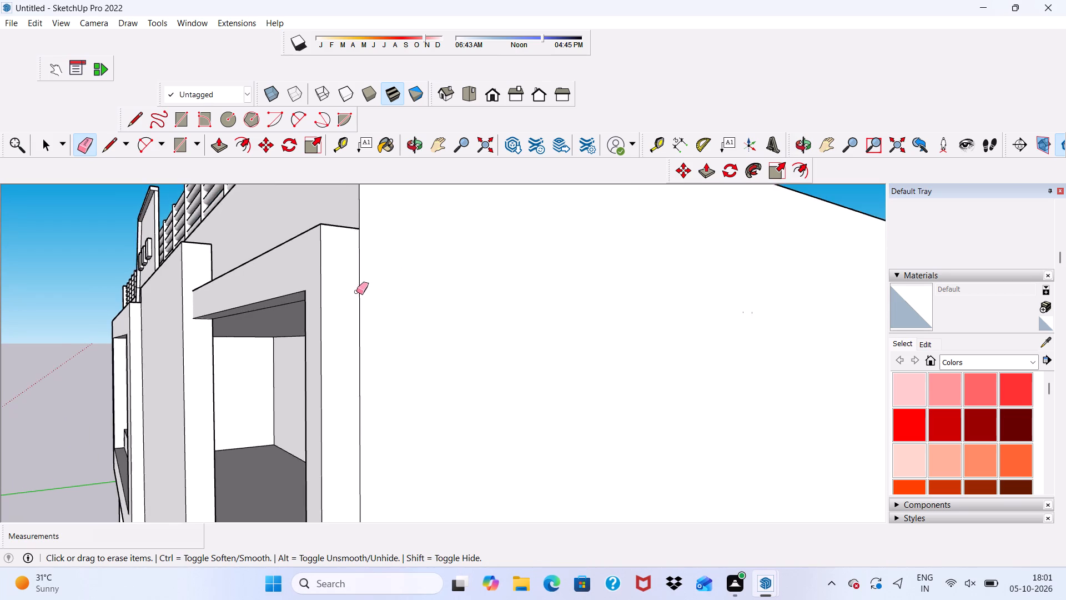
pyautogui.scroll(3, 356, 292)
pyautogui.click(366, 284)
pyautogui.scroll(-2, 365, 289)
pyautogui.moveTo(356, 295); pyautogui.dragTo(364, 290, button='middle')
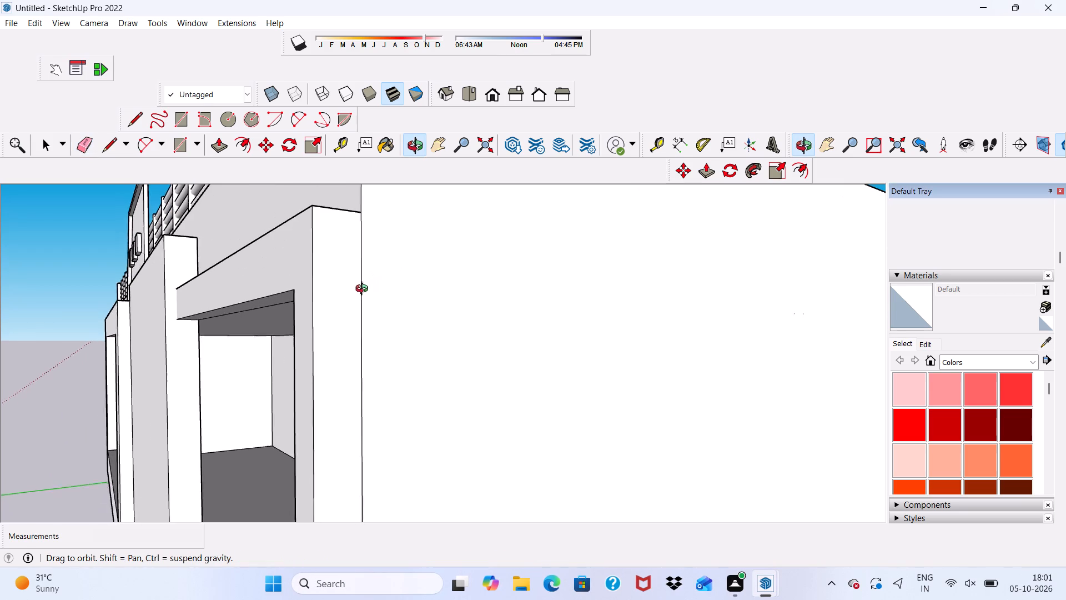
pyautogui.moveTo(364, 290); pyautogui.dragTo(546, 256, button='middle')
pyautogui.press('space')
# Erase the leftover circle on the inner side of the balcony frame, just above the round rails.
pyautogui.scroll(-4, 497, 257)
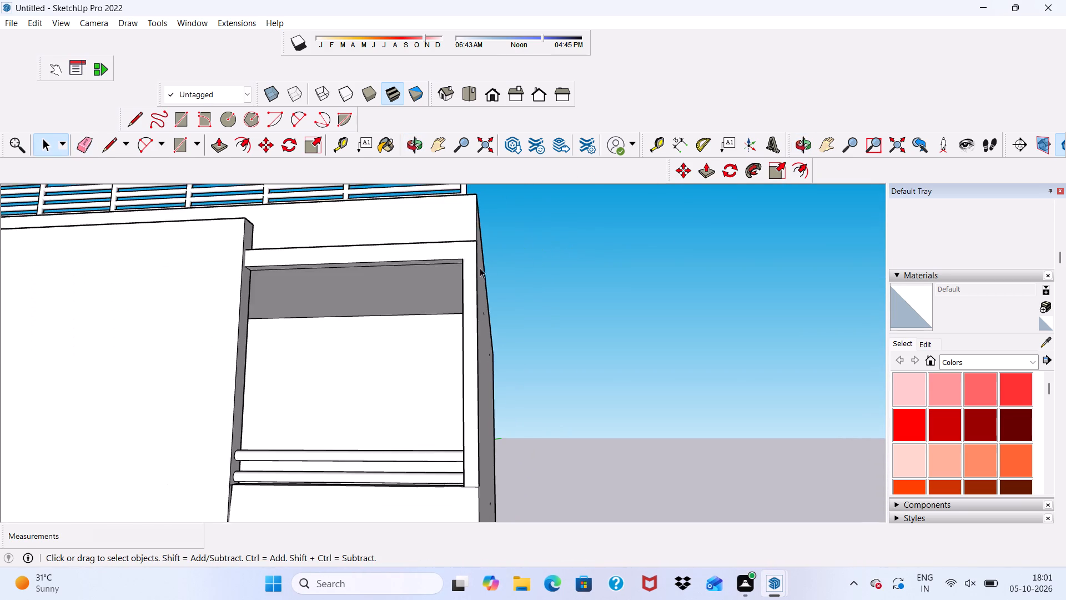
pyautogui.scroll(-1, 465, 273)
pyautogui.scroll(1, 465, 273)
pyautogui.scroll(-1, 465, 273)
pyautogui.scroll(1, 465, 273)
pyautogui.scroll(-5, 465, 273)
pyautogui.moveTo(449, 254); pyautogui.dragTo(379, 286, button='middle')
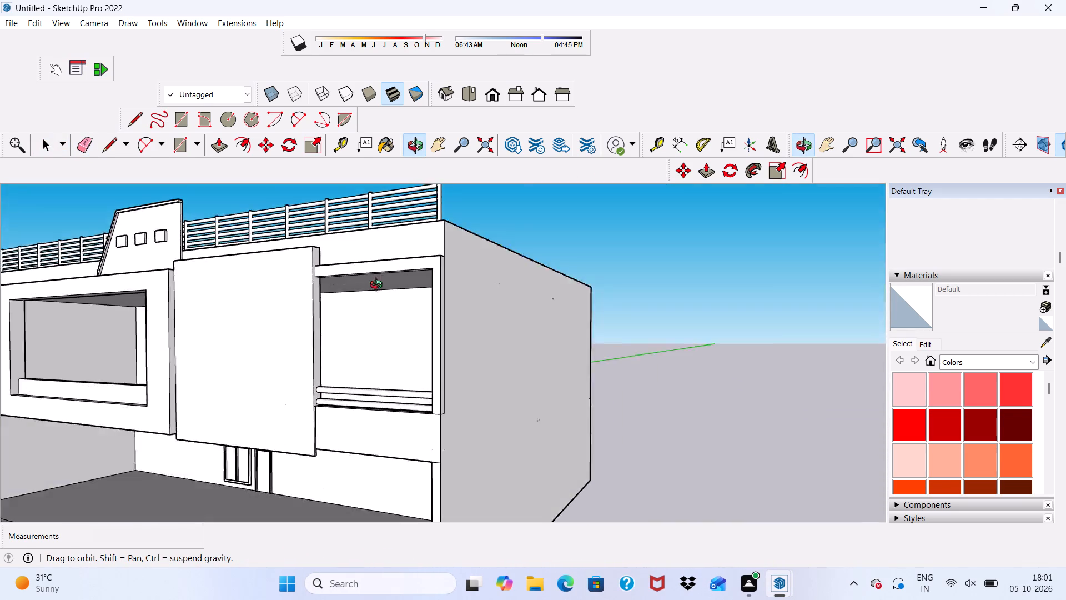
pyautogui.moveTo(379, 286); pyautogui.dragTo(455, 431, button='middle')
pyautogui.scroll(4, 454, 424)
pyautogui.scroll(3, 292, 355)
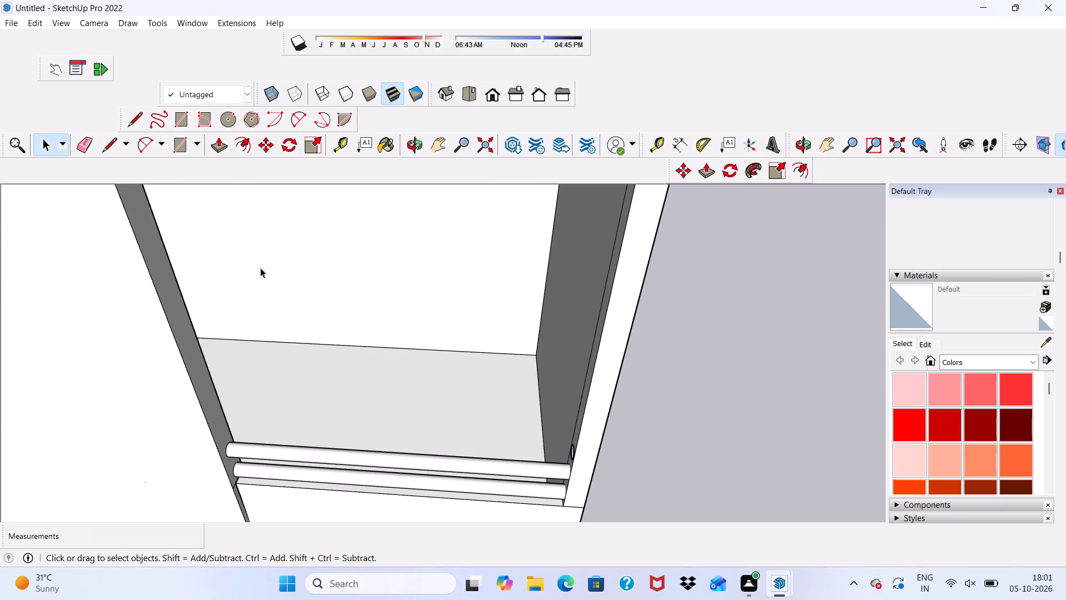
pyautogui.click(77, 147)
pyautogui.scroll(-2, 516, 429)
pyautogui.moveTo(542, 437); pyautogui.dragTo(627, 358, button='middle')
pyautogui.scroll(7, 633, 352)
pyautogui.moveTo(632, 334); pyautogui.dragTo(631, 341)
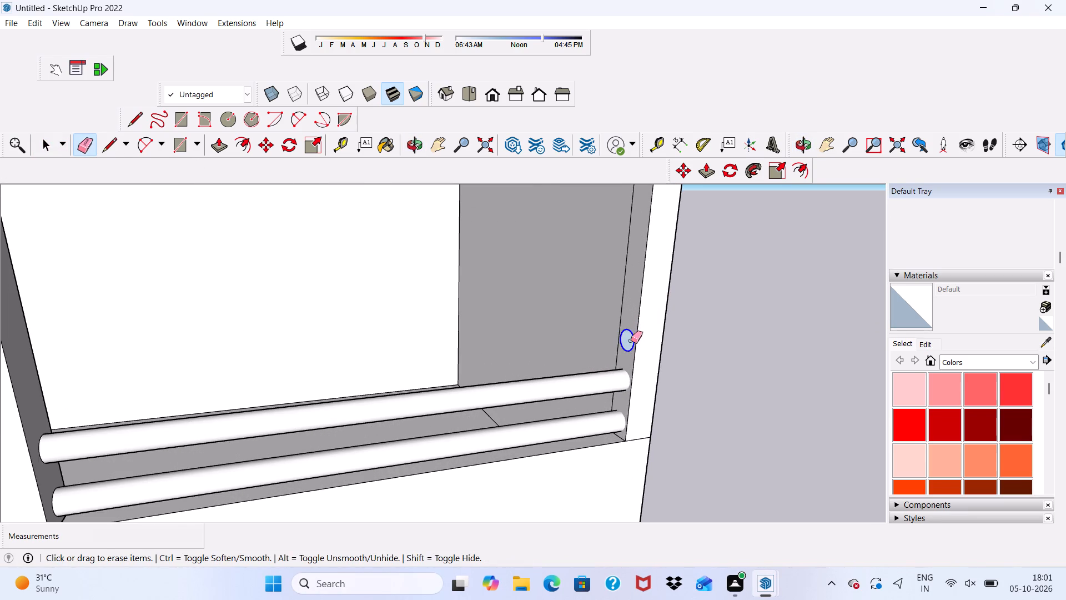
pyautogui.scroll(-4, 631, 328)
pyautogui.press('space')
# Erase the vertical edge and the short bottom edge separating the balcony frame's outer side from the building's side wall.
pyautogui.scroll(-4, 631, 306)
pyautogui.moveTo(627, 310); pyautogui.dragTo(537, 263, button='middle')
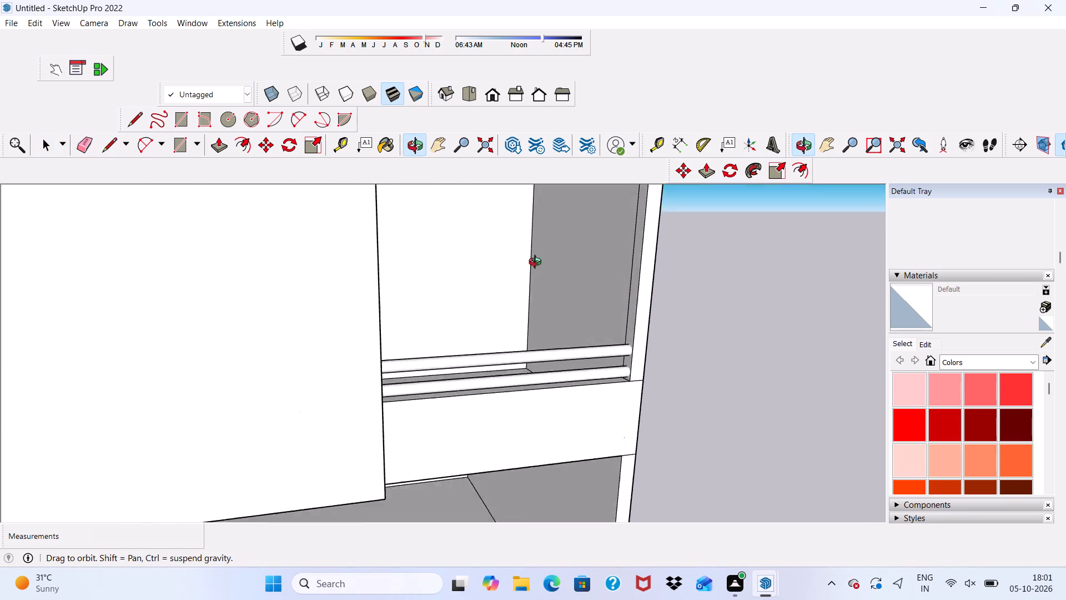
pyautogui.moveTo(537, 263); pyautogui.dragTo(329, 203, button='middle')
pyautogui.scroll(-6, 319, 206)
pyautogui.scroll(1, 361, 256)
pyautogui.scroll(-2, 361, 256)
pyautogui.moveTo(376, 284); pyautogui.dragTo(391, 377, button='middle')
pyautogui.scroll(2, 270, 179)
pyautogui.click(82, 145)
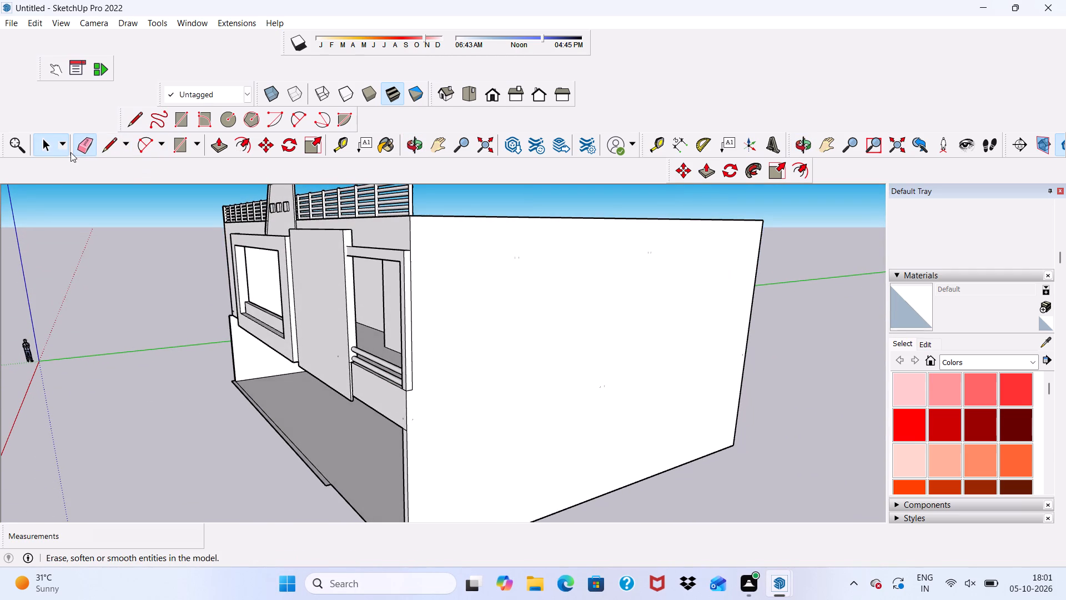
pyautogui.scroll(5, 438, 283)
pyautogui.moveTo(403, 286); pyautogui.dragTo(399, 296)
pyautogui.scroll(3, 404, 467)
pyautogui.moveTo(403, 454); pyautogui.dragTo(404, 461)
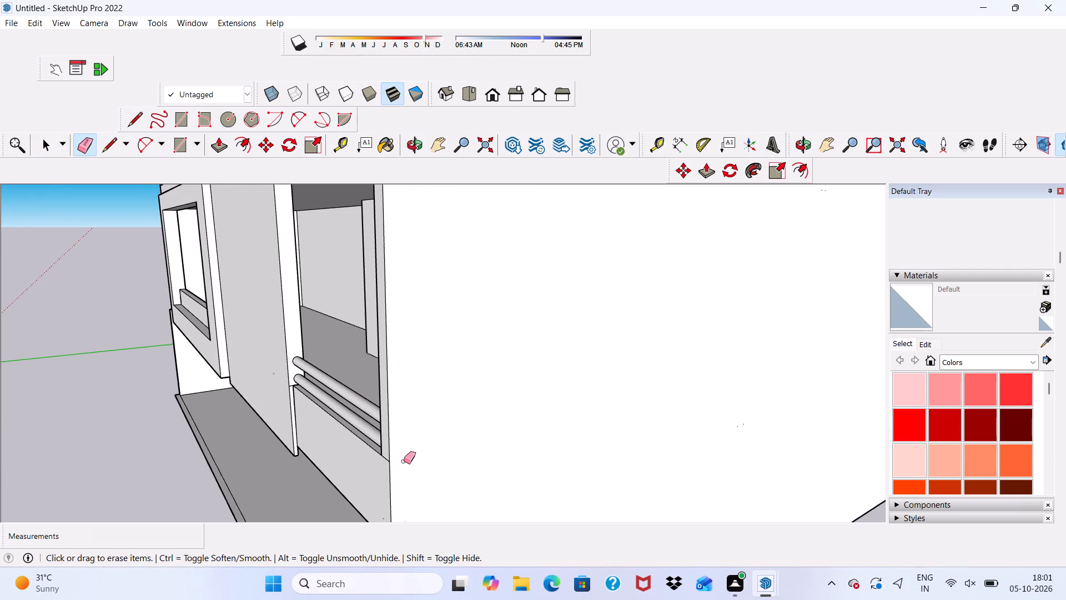
pyautogui.moveTo(321, 437); pyautogui.dragTo(597, 394, button='middle')
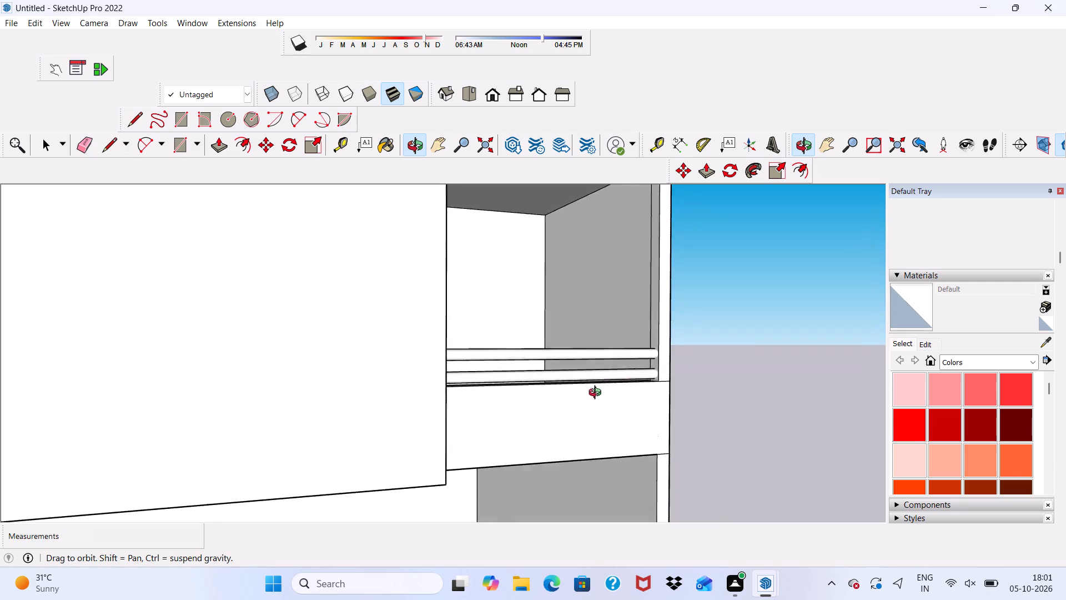
pyautogui.moveTo(597, 394); pyautogui.dragTo(510, 412, button='middle')
pyautogui.press('space')
# Examine the cleaned-up facade, end balcony and side wall from the front and the side.
pyautogui.scroll(-2, 456, 376)
pyautogui.scroll(-5, 321, 313)
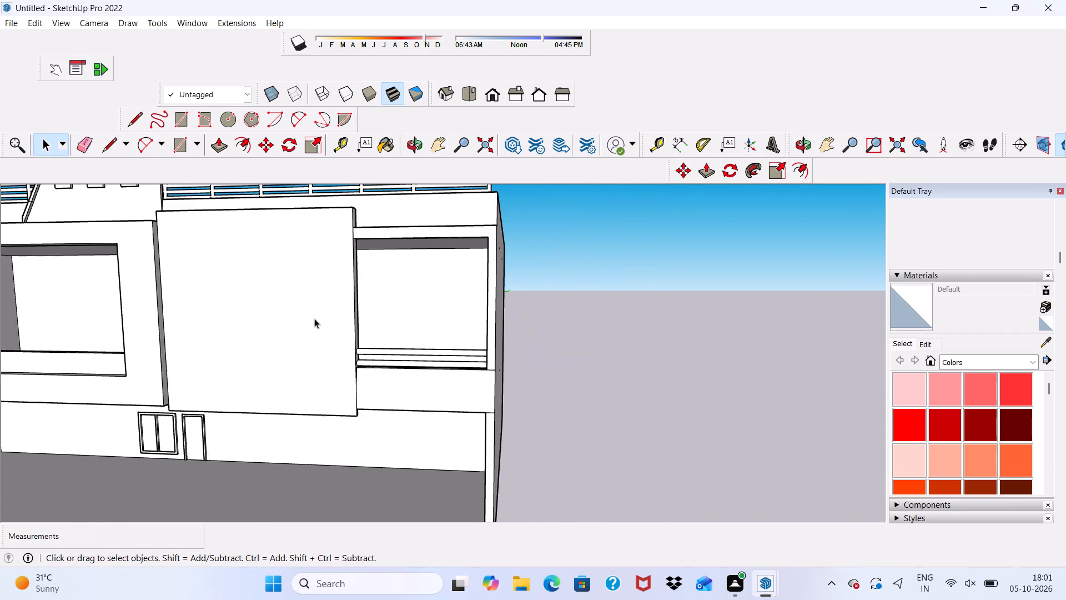
pyautogui.scroll(-3, 313, 319)
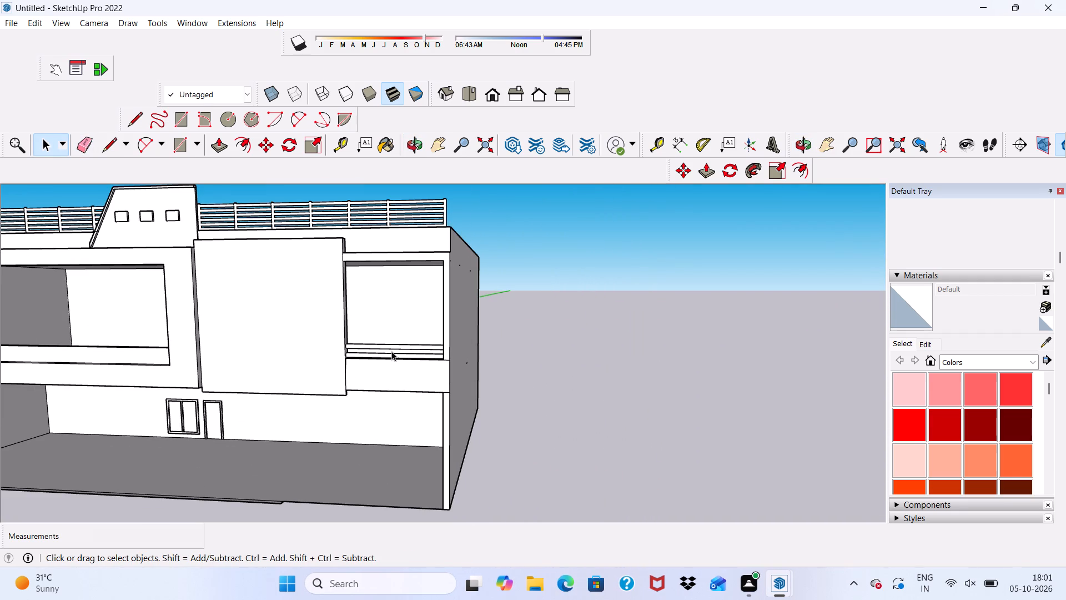
pyautogui.scroll(-1, 376, 371)
pyautogui.moveTo(373, 372); pyautogui.dragTo(373, 366, button='middle')
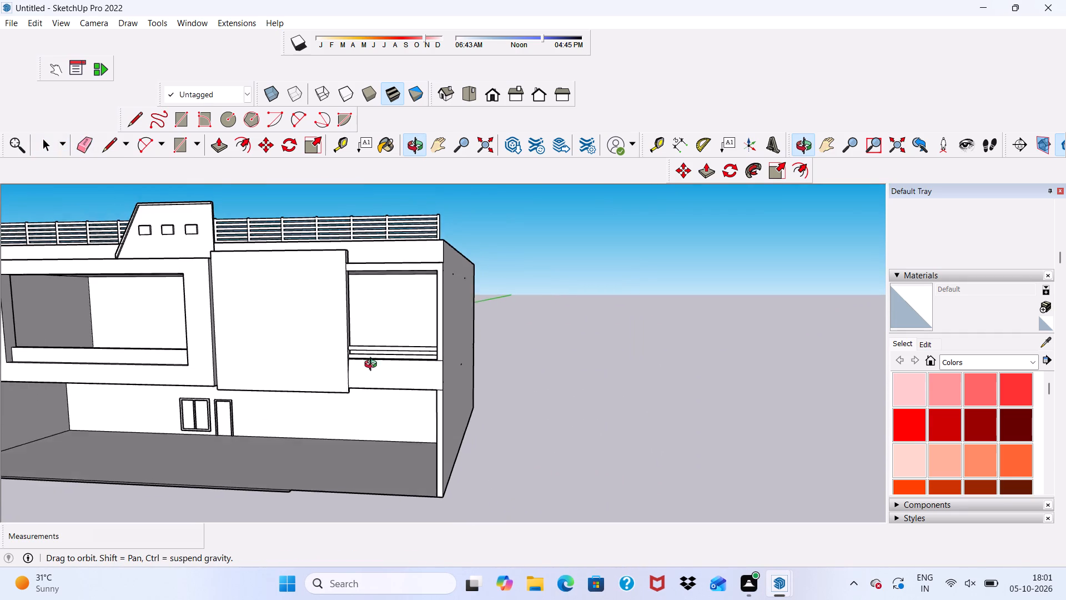
pyautogui.moveTo(373, 366); pyautogui.dragTo(382, 338, button='middle')
pyautogui.press('space')
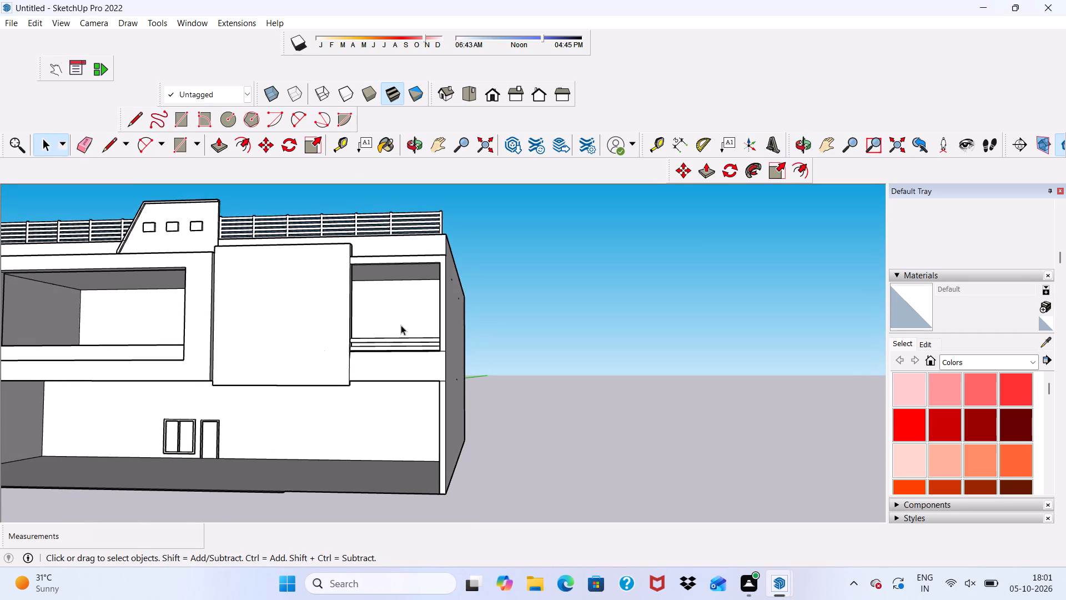
pyautogui.scroll(-2, 368, 325)
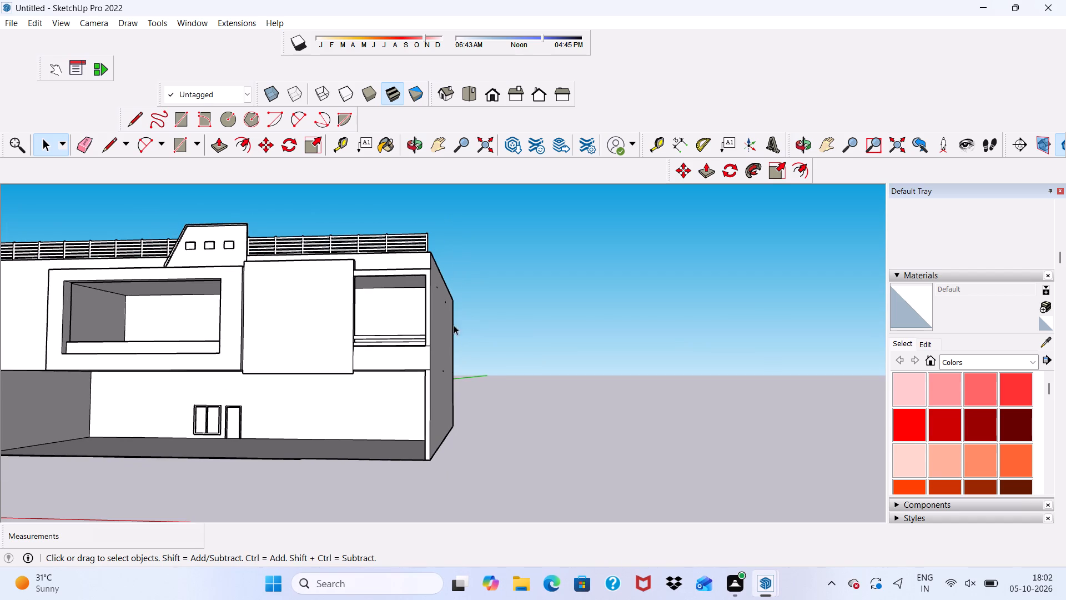
pyautogui.moveTo(470, 297); pyautogui.dragTo(295, 333, button='middle')
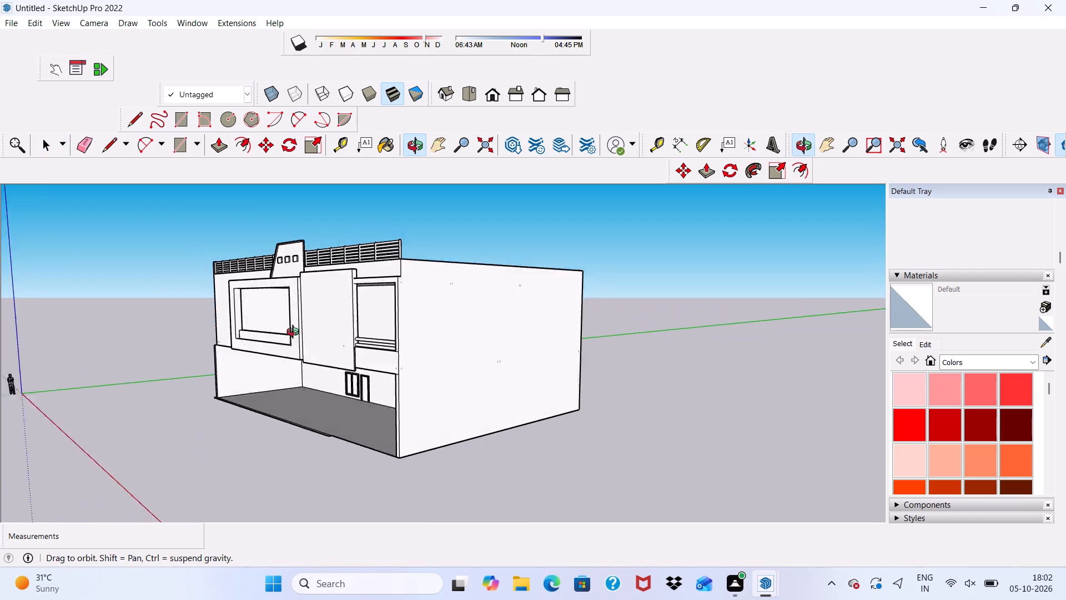
pyautogui.moveTo(295, 333); pyautogui.dragTo(282, 337, button='middle')
pyautogui.click(81, 138)
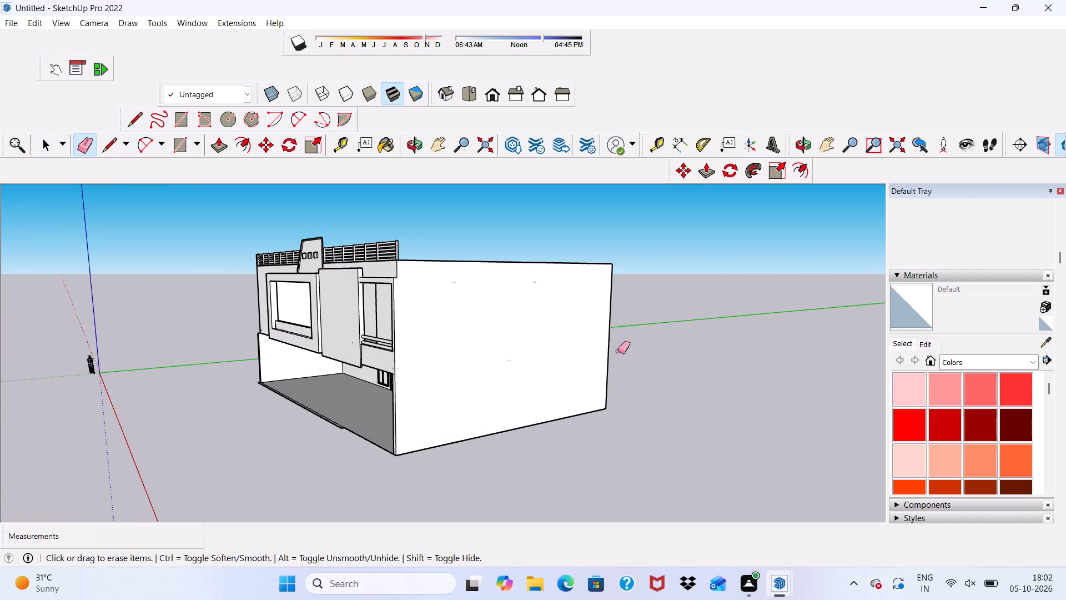
pyautogui.scroll(2, 630, 354)
pyautogui.scroll(-2, 406, 327)
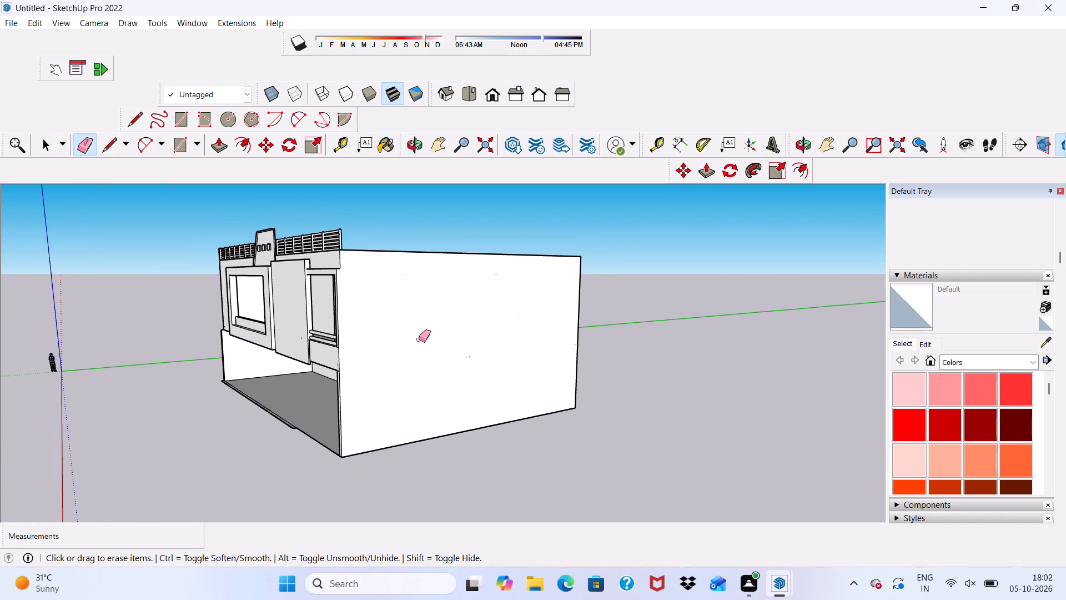
pyautogui.press('space')
pyautogui.scroll(-2, 414, 343)
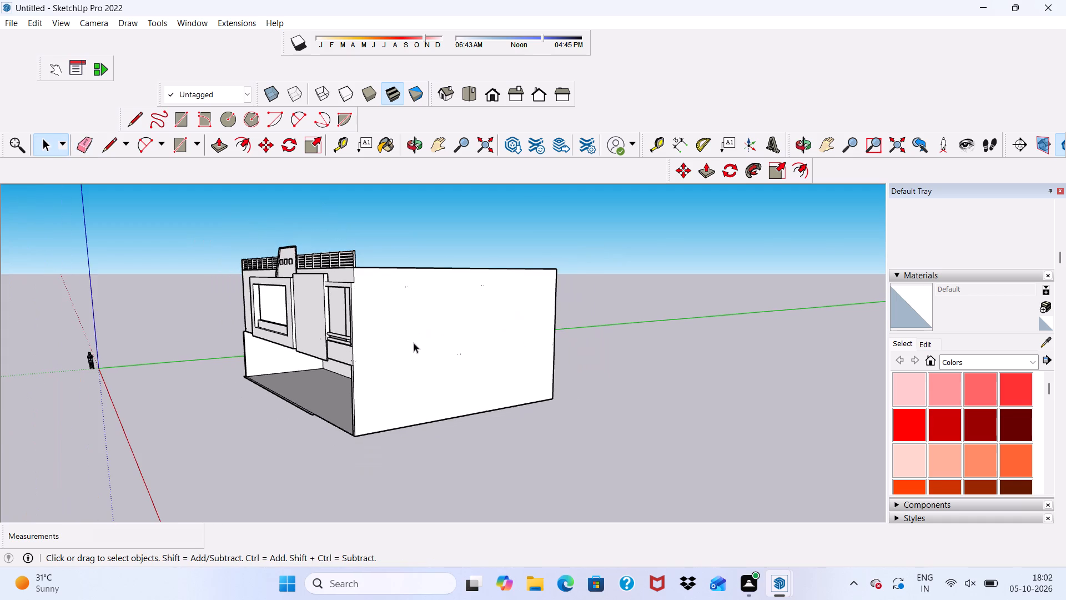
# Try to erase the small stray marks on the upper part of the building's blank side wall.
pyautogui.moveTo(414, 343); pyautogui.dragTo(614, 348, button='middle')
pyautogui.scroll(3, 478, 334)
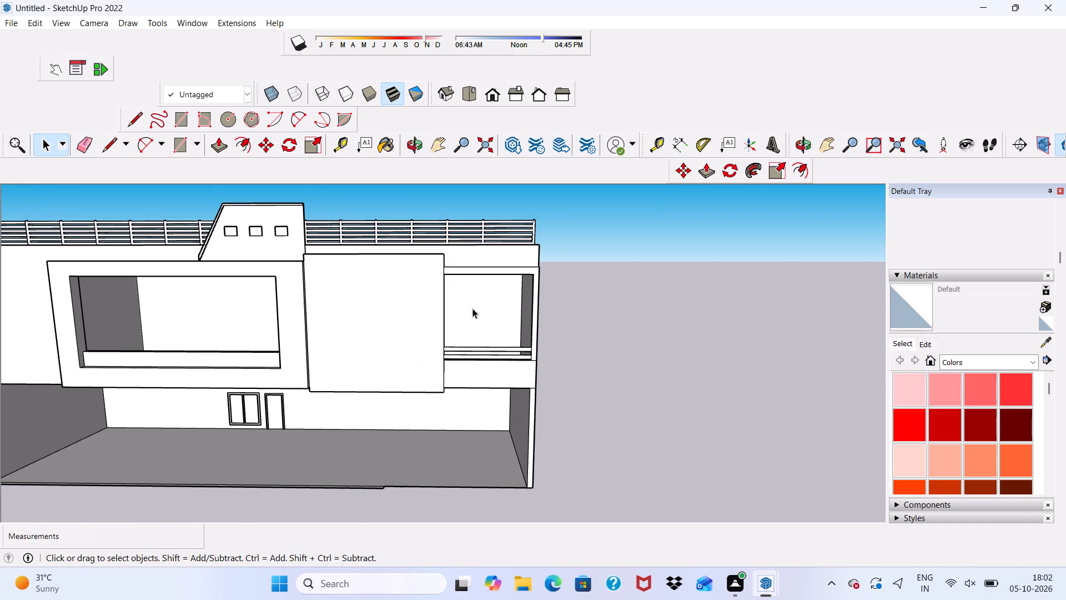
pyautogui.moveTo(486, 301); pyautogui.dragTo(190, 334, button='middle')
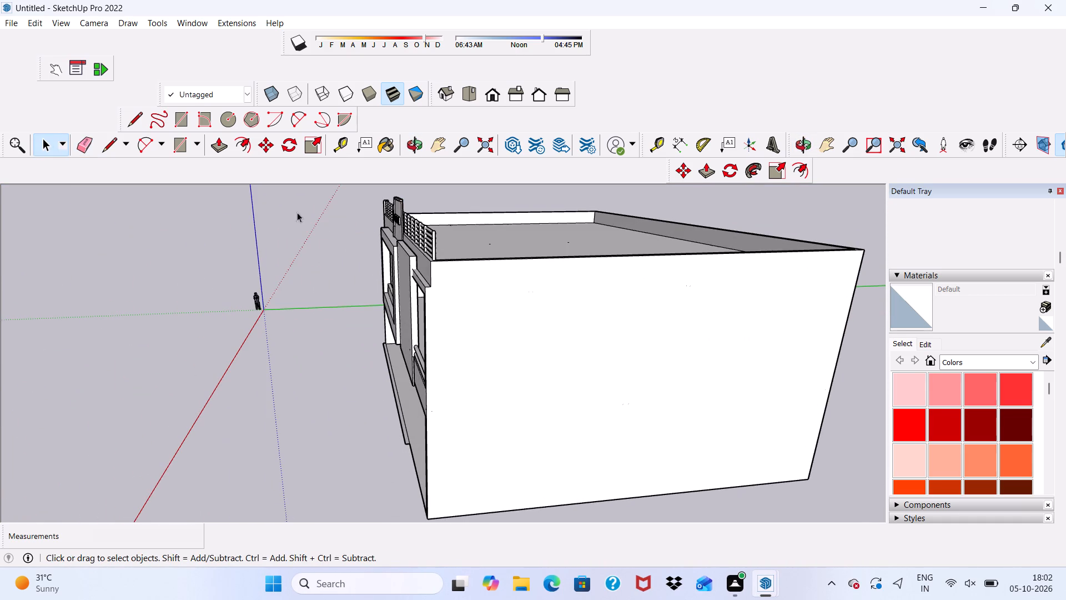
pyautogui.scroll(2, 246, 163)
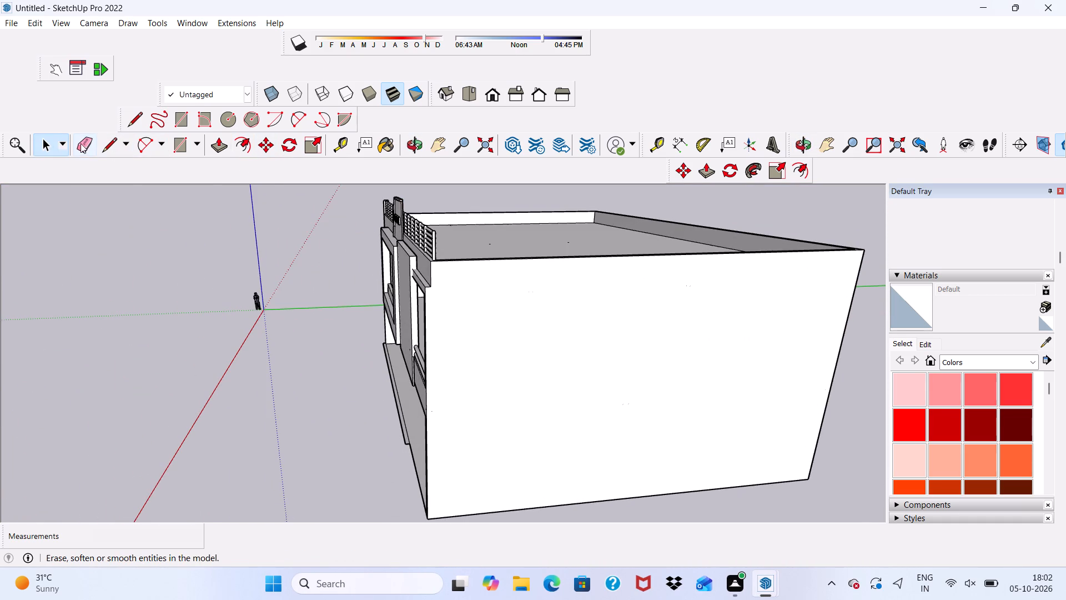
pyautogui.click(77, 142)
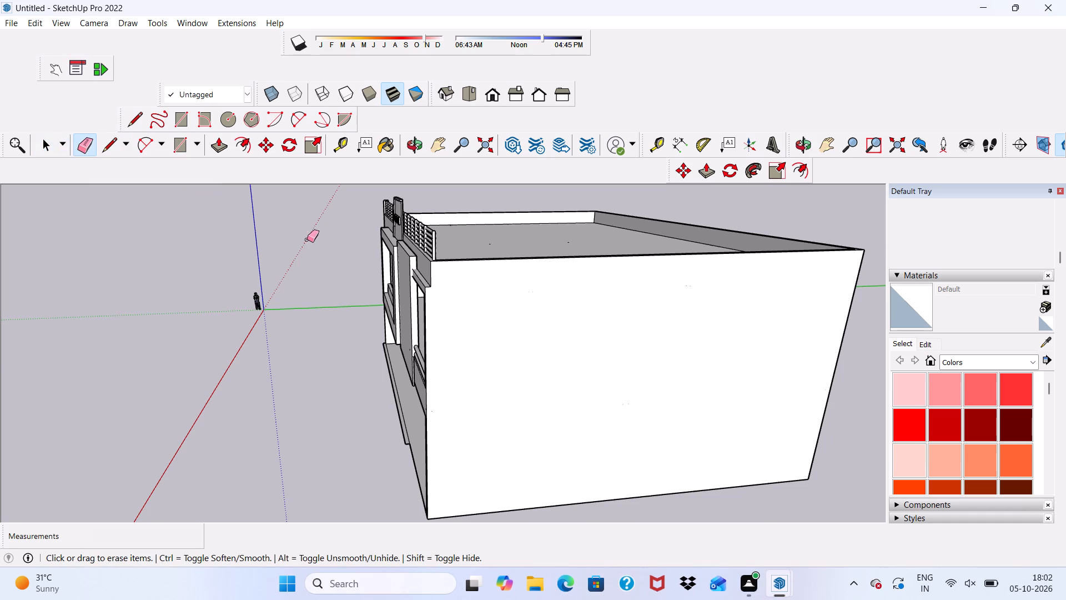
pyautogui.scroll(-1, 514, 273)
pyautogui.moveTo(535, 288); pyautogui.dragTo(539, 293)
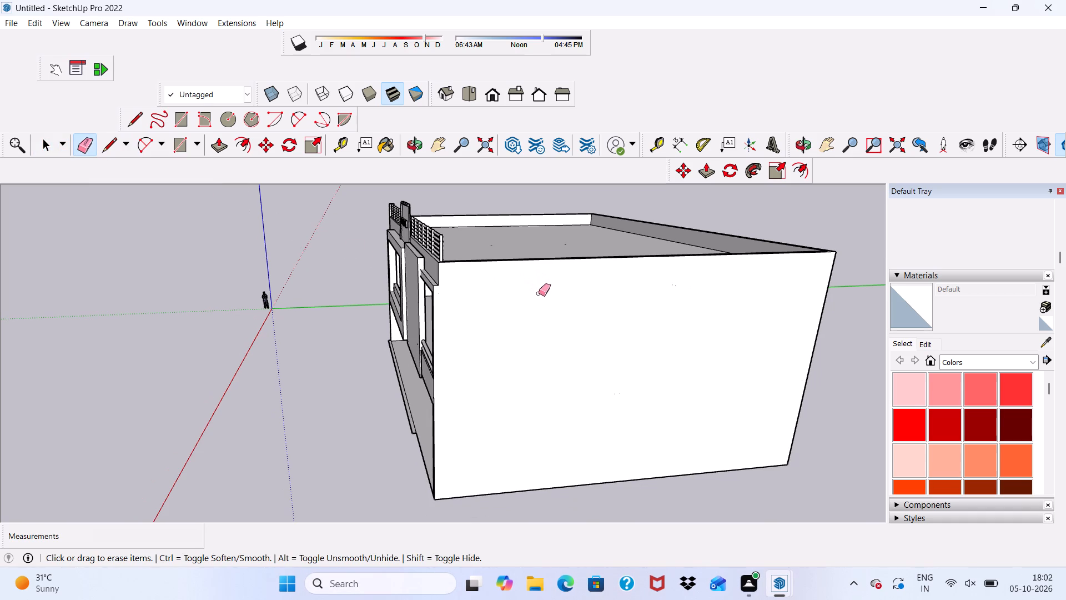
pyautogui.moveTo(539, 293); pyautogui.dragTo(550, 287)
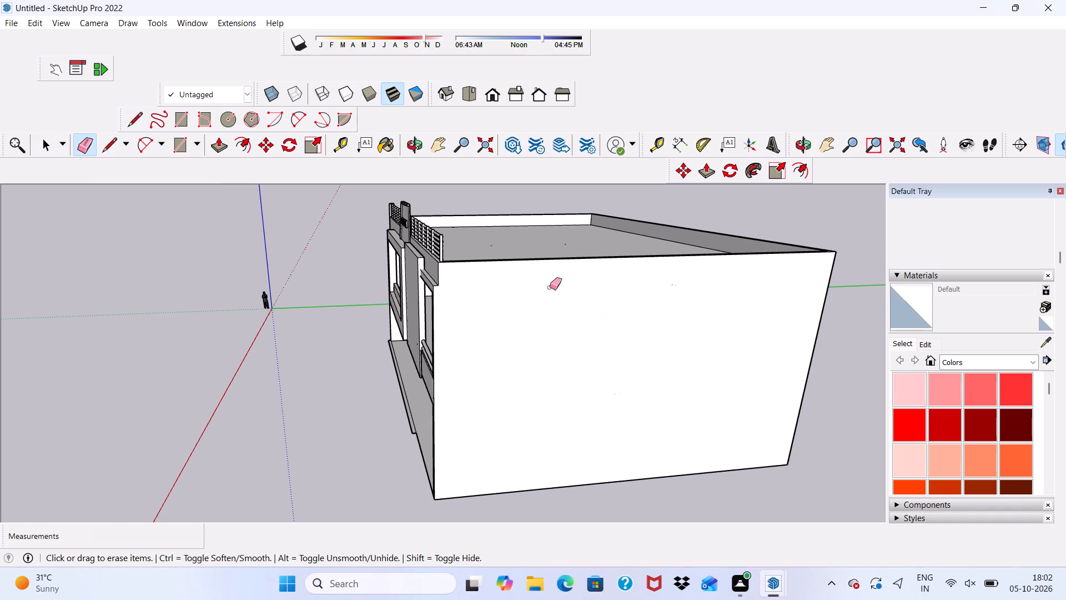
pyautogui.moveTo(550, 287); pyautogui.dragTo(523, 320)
# Erase the small stray marks on the flat roof surface behind the railed parapet.
pyautogui.scroll(1, 554, 233)
pyautogui.moveTo(554, 233); pyautogui.dragTo(534, 283, button='middle')
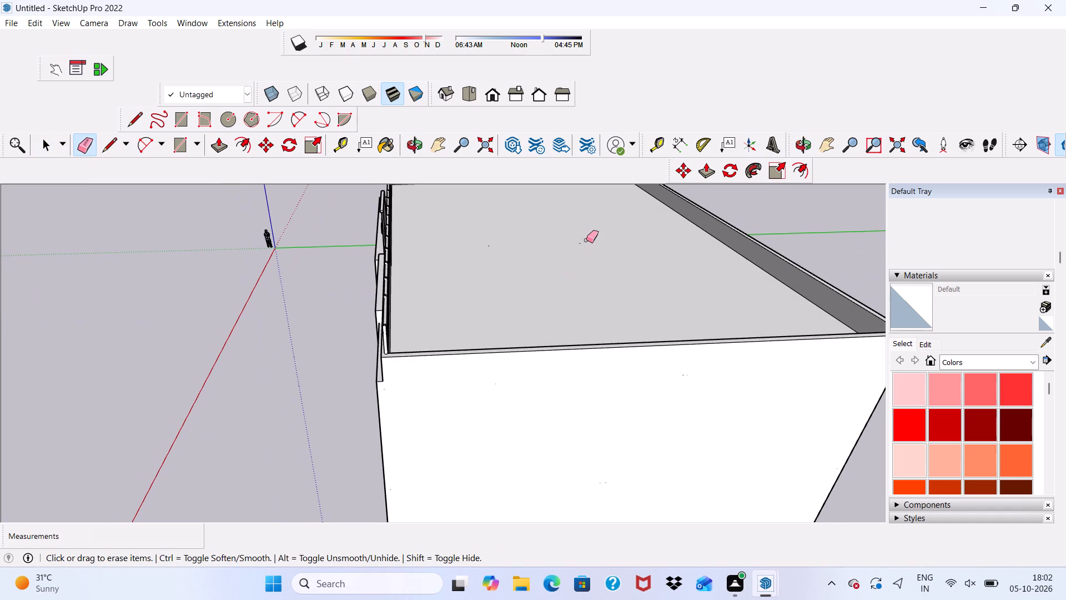
pyautogui.moveTo(586, 240); pyautogui.dragTo(592, 241)
pyautogui.moveTo(577, 235); pyautogui.dragTo(496, 250)
pyautogui.scroll(-3, 425, 256)
pyautogui.scroll(2, 424, 258)
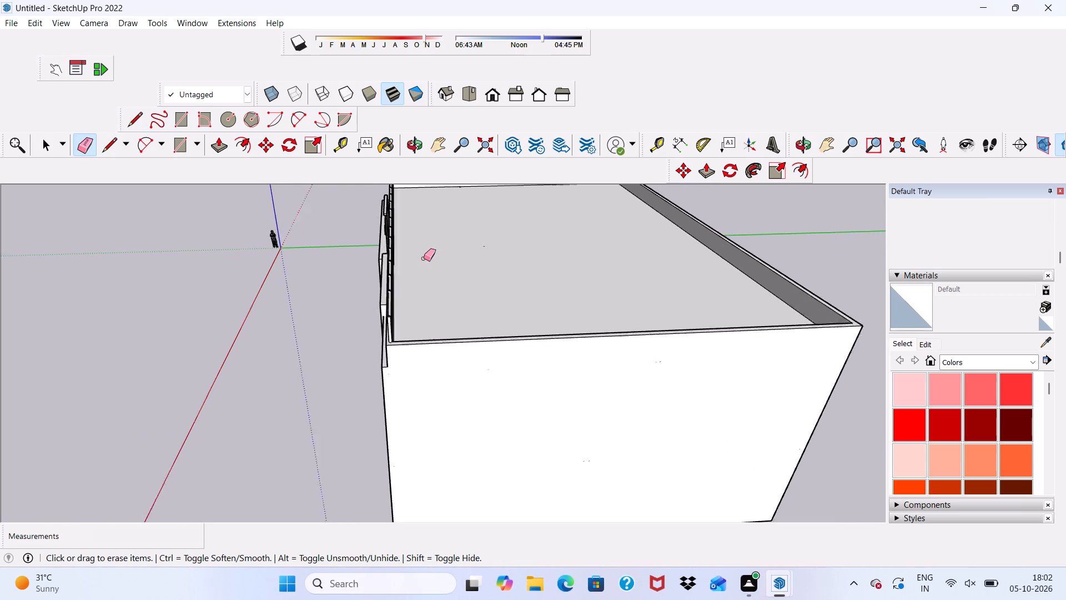
pyautogui.scroll(4, 424, 258)
pyautogui.moveTo(426, 258); pyautogui.dragTo(530, 292)
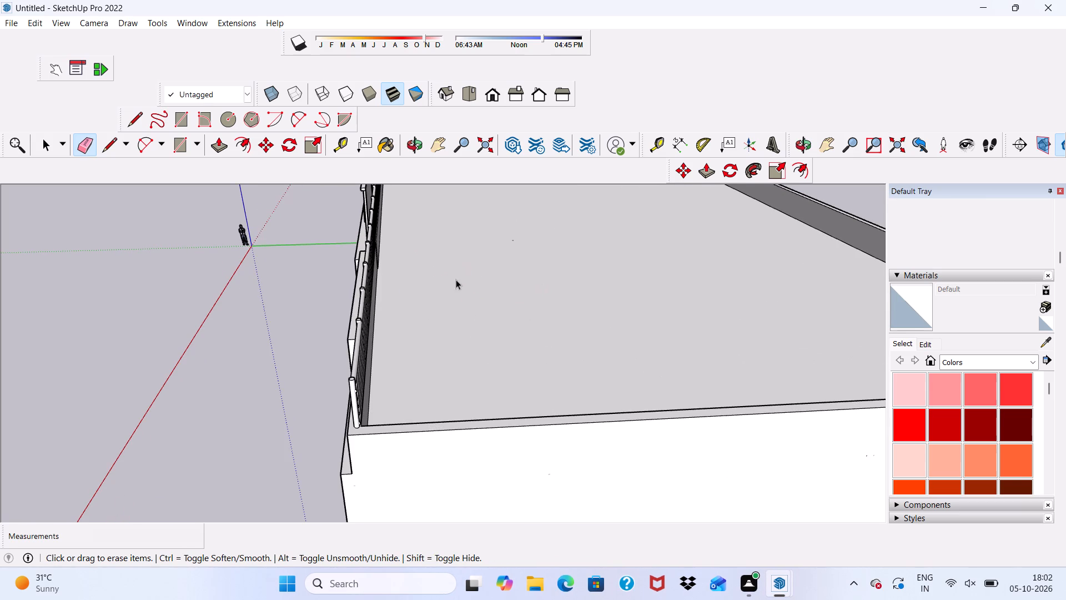
pyautogui.press('space')
# Examine the front facade from a low angle and close up, including the framed opening, projecting panel and end balcony.
pyautogui.scroll(-1, 322, 321)
pyautogui.moveTo(321, 322); pyautogui.dragTo(537, 181, button='middle')
pyautogui.scroll(-1, 350, 256)
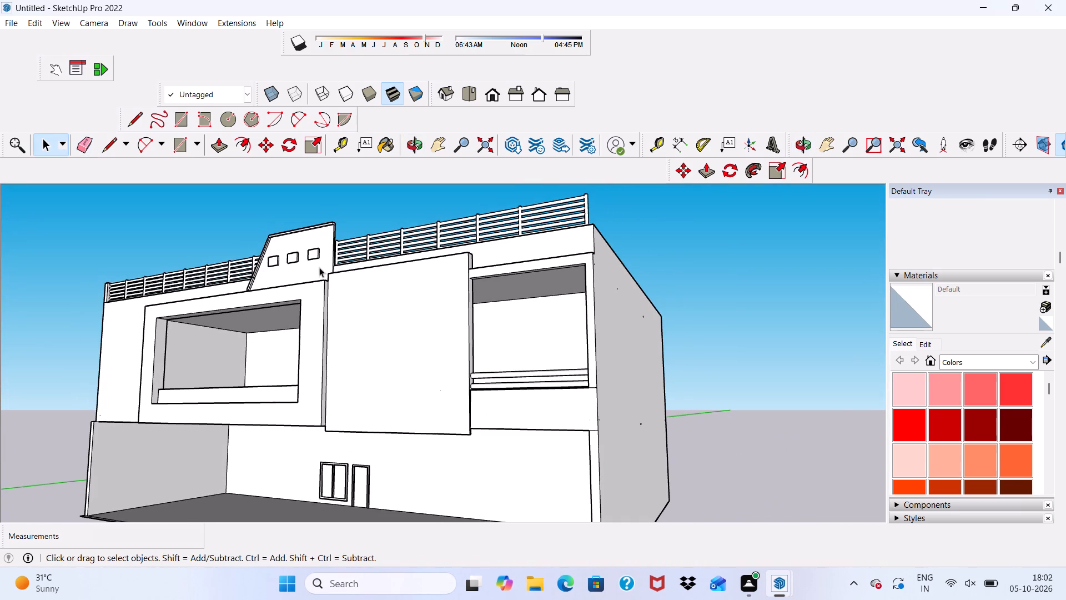
pyautogui.scroll(-1, 317, 268)
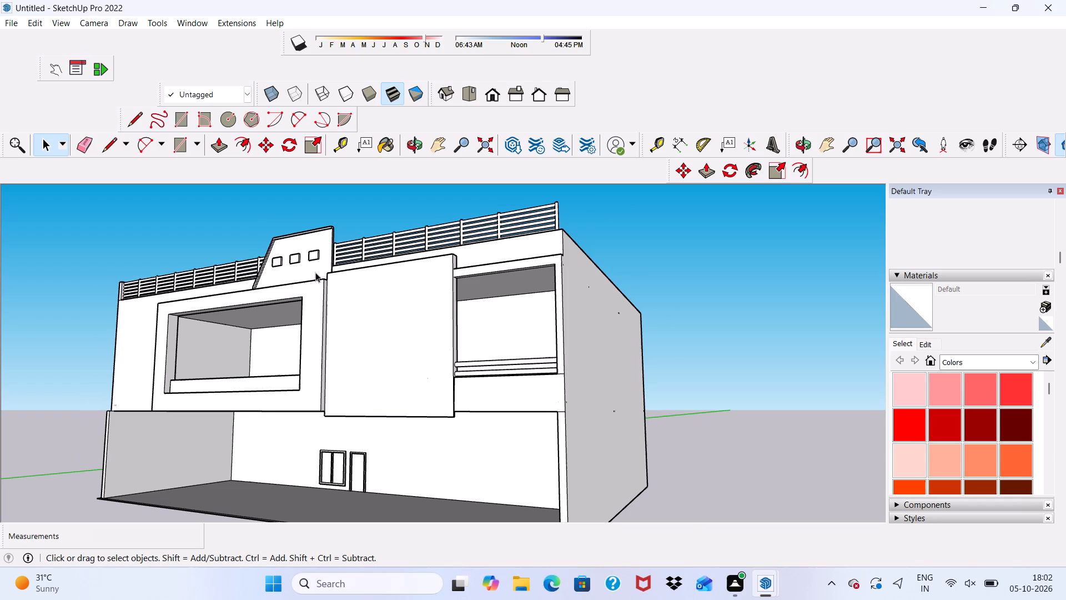
pyautogui.scroll(-2, 290, 327)
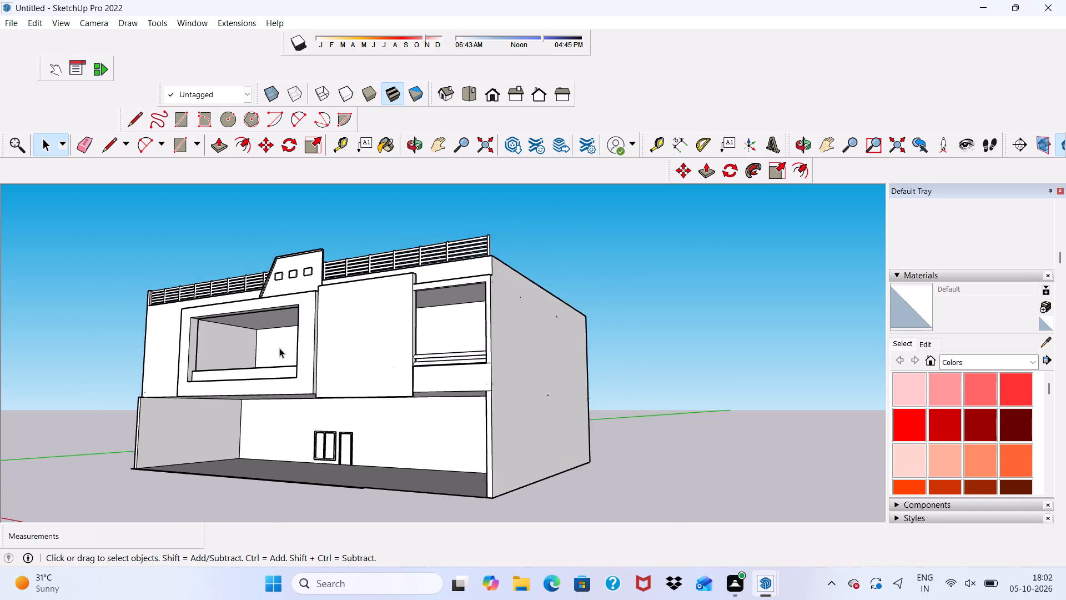
pyautogui.scroll(-2, 279, 348)
pyautogui.scroll(1, 247, 366)
pyautogui.scroll(-1, 240, 373)
pyautogui.moveTo(238, 376); pyautogui.dragTo(360, 390, button='middle')
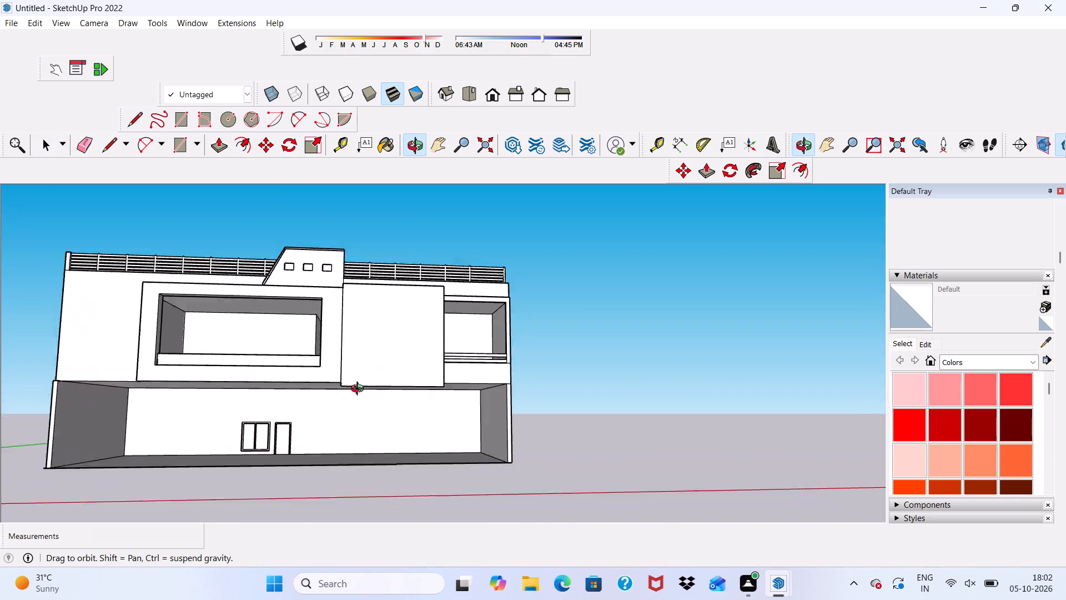
pyautogui.moveTo(360, 390); pyautogui.dragTo(296, 443, button='middle')
pyautogui.scroll(3, 268, 423)
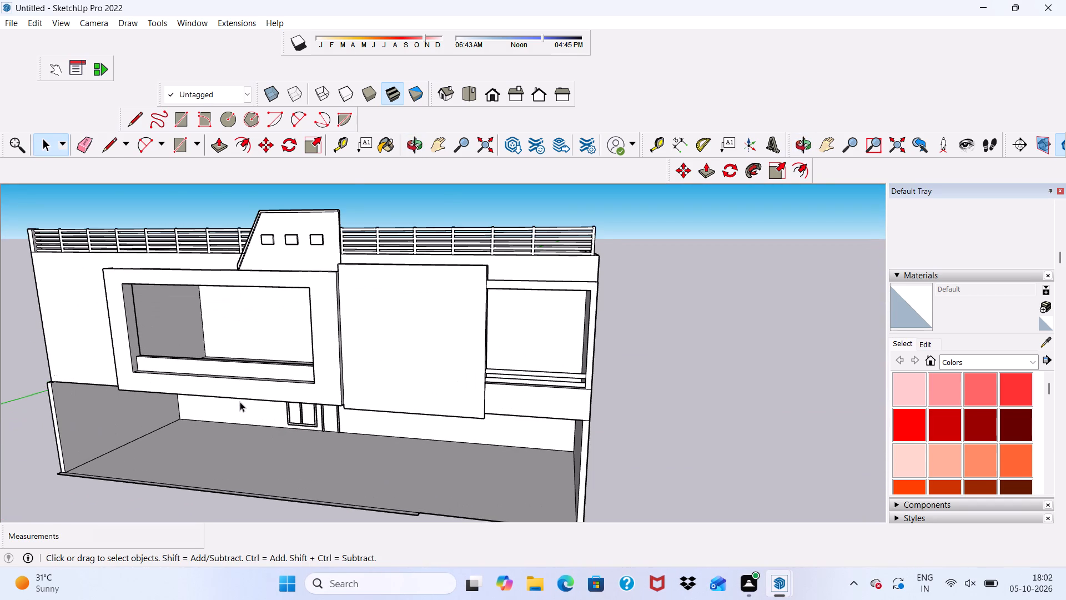
pyautogui.scroll(4, 240, 402)
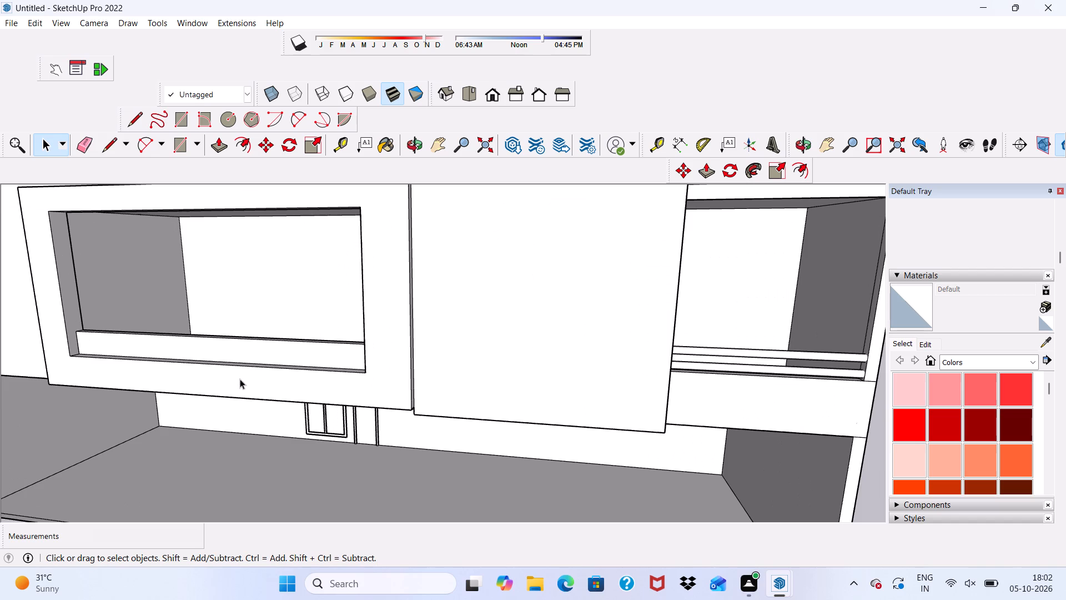
pyautogui.scroll(1, 240, 376)
pyautogui.scroll(-4, 243, 369)
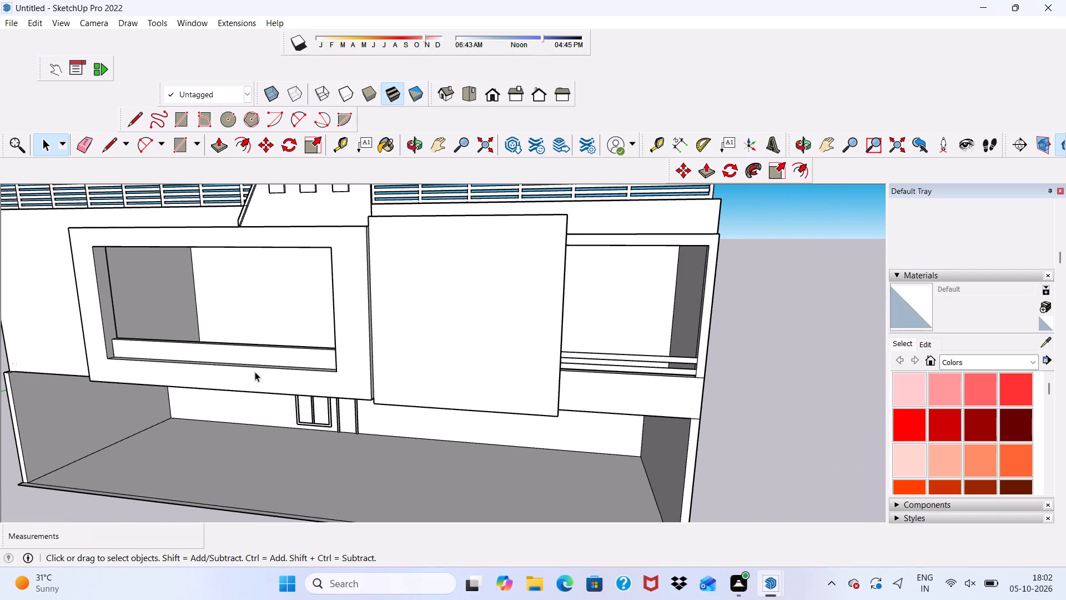
pyautogui.scroll(-5, 255, 372)
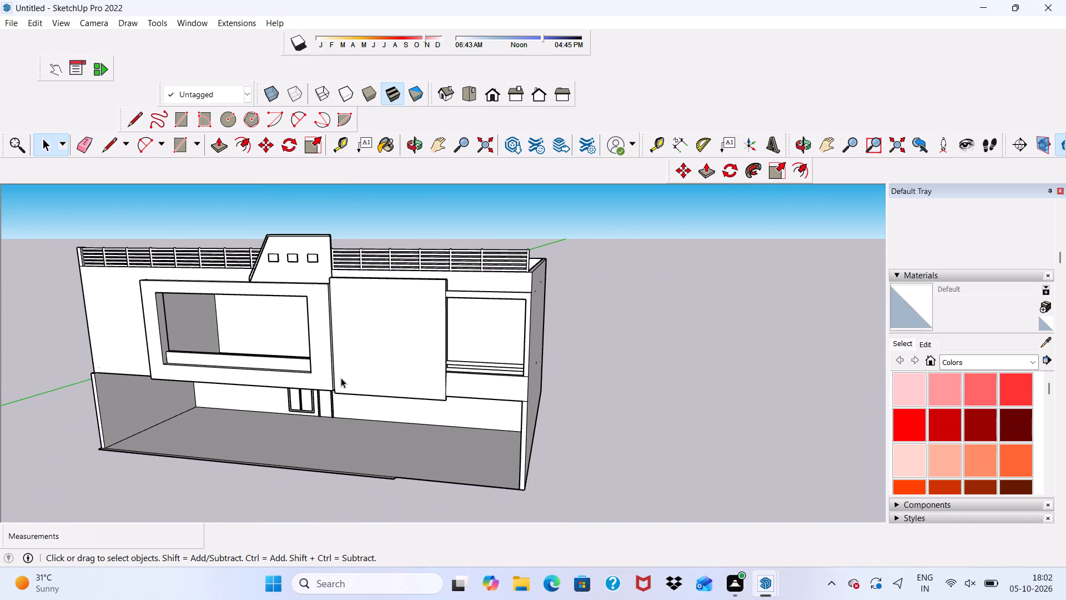
# Examine the side wall, the roof behind the parapet and the facade obliquely for remaining stray geometry.
pyautogui.moveTo(341, 377); pyautogui.dragTo(141, 408, button='middle')
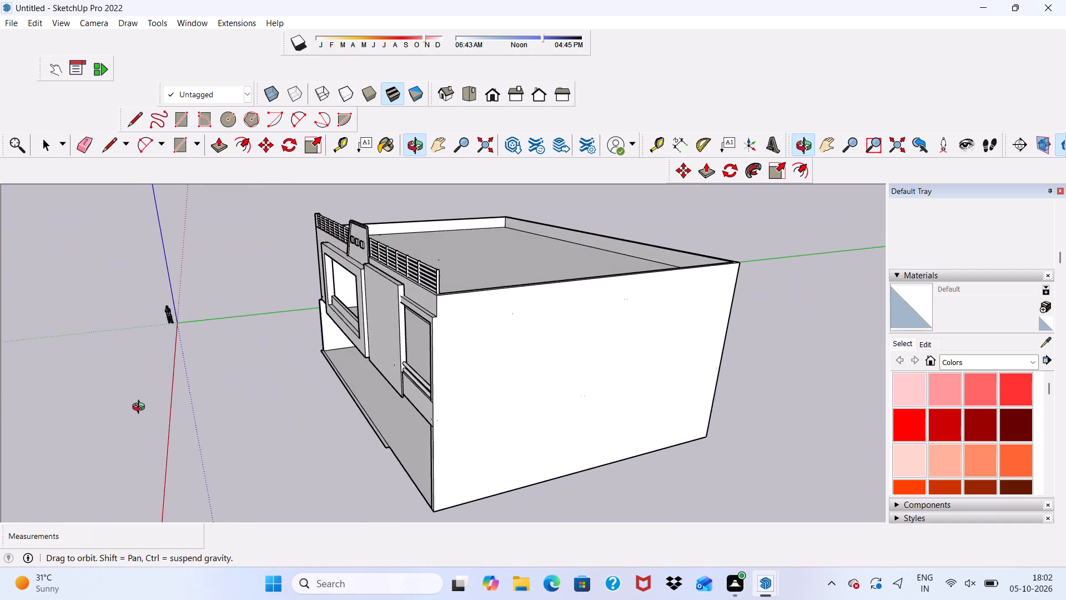
pyautogui.moveTo(141, 408); pyautogui.dragTo(145, 407, button='middle')
pyautogui.scroll(3, 192, 379)
pyautogui.scroll(3, 235, 347)
pyautogui.scroll(-4, 241, 341)
pyautogui.scroll(-3, 192, 354)
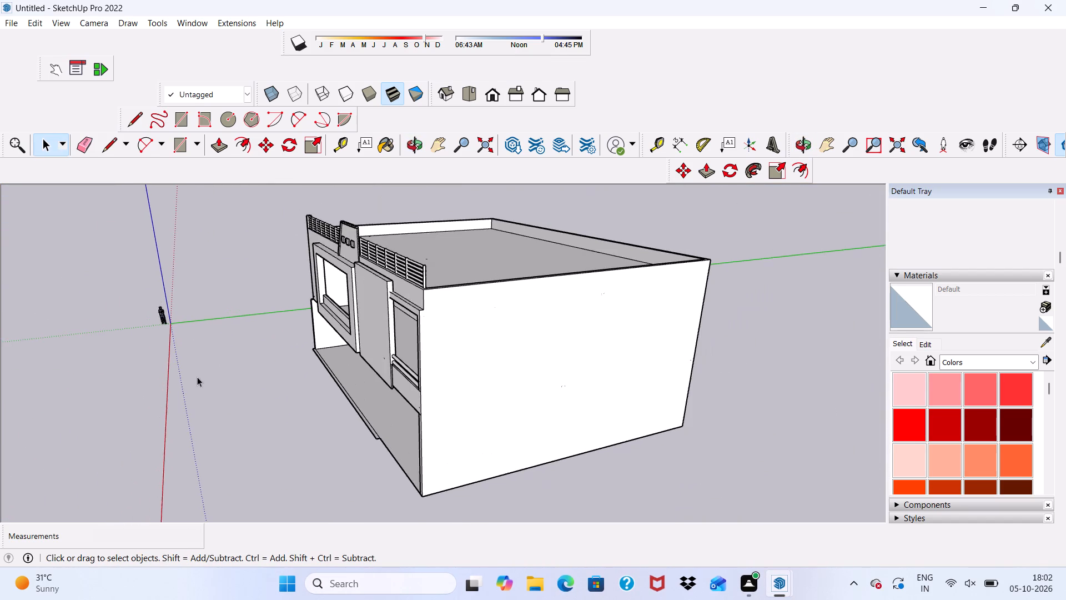
pyautogui.scroll(-3, 243, 360)
pyautogui.moveTo(243, 360); pyautogui.dragTo(255, 321, button='middle')
pyautogui.scroll(3, 255, 321)
pyautogui.scroll(-1, 245, 326)
pyautogui.press('space')
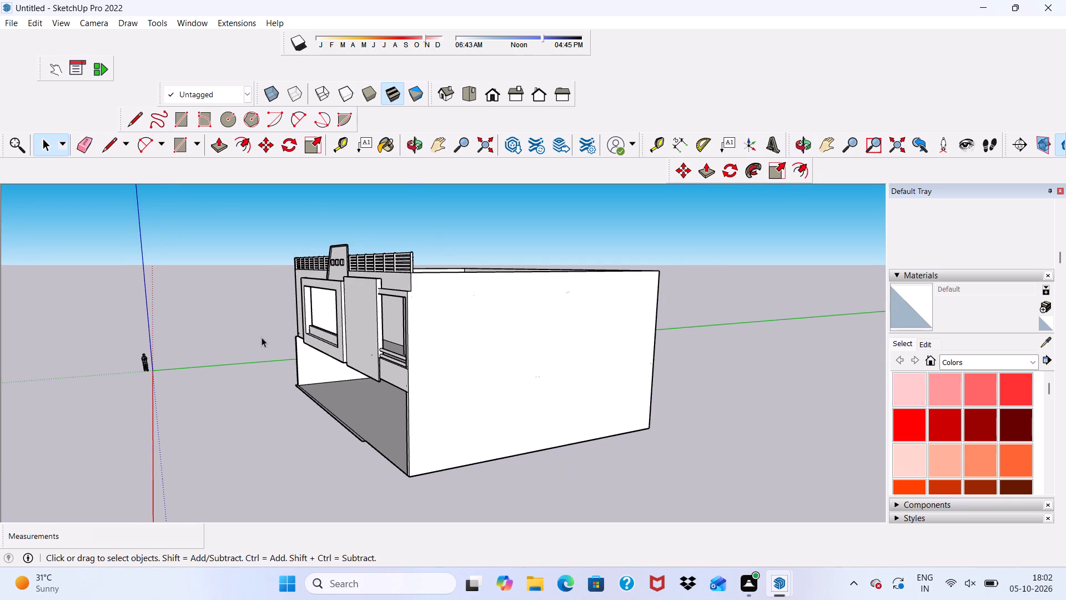
pyautogui.scroll(-2, 278, 338)
pyautogui.moveTo(278, 339); pyautogui.dragTo(403, 386, button='middle')
pyautogui.scroll(2, 344, 367)
pyautogui.scroll(3, 299, 354)
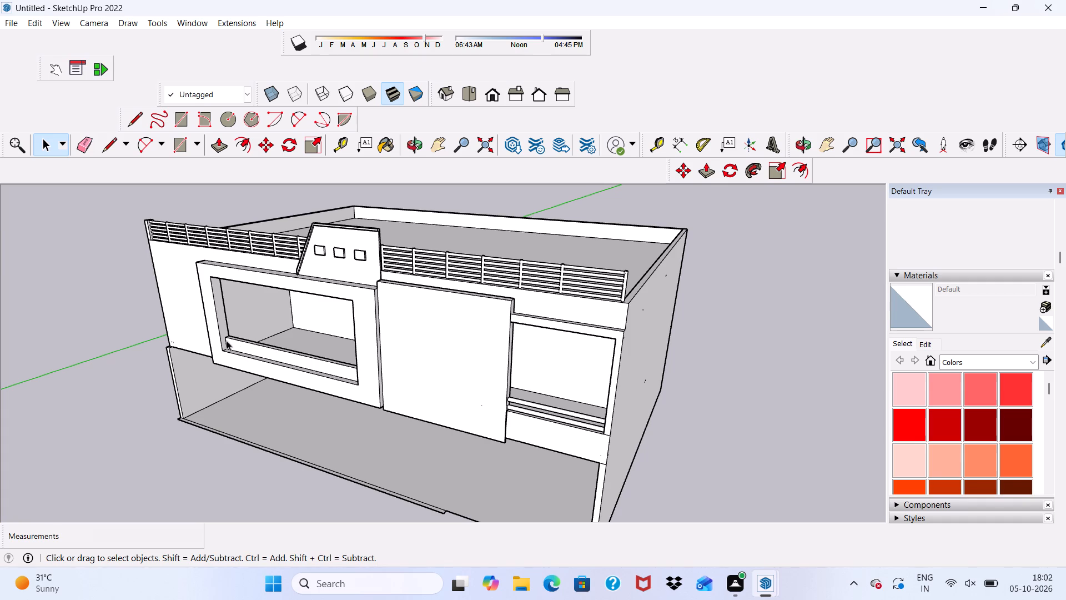
pyautogui.scroll(3, 218, 343)
pyautogui.scroll(-4, 218, 343)
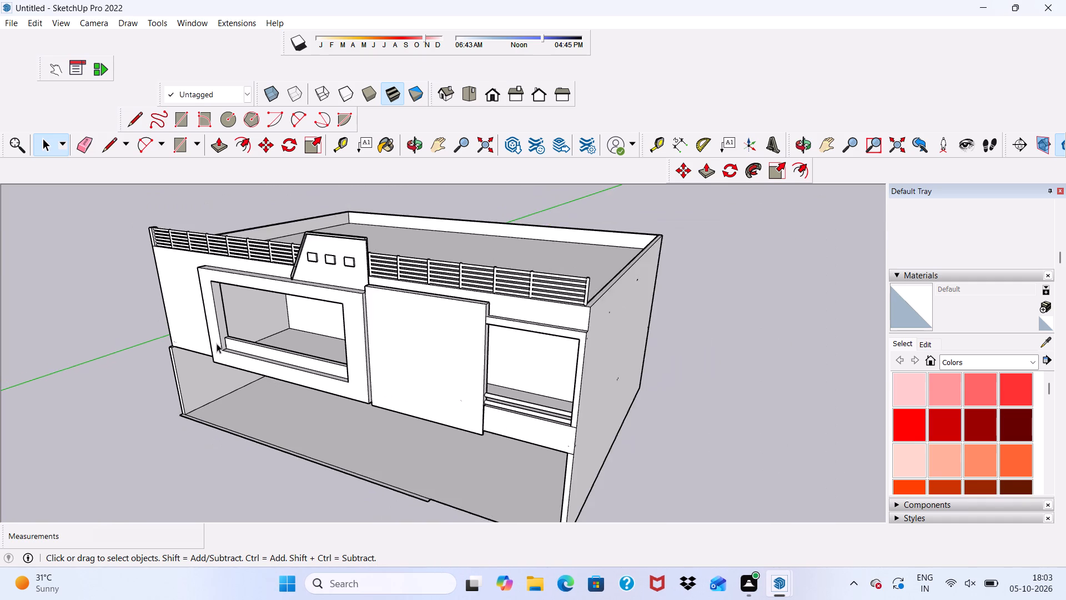
pyautogui.scroll(-3, 217, 343)
pyautogui.moveTo(217, 344); pyautogui.dragTo(327, 291, button='middle')
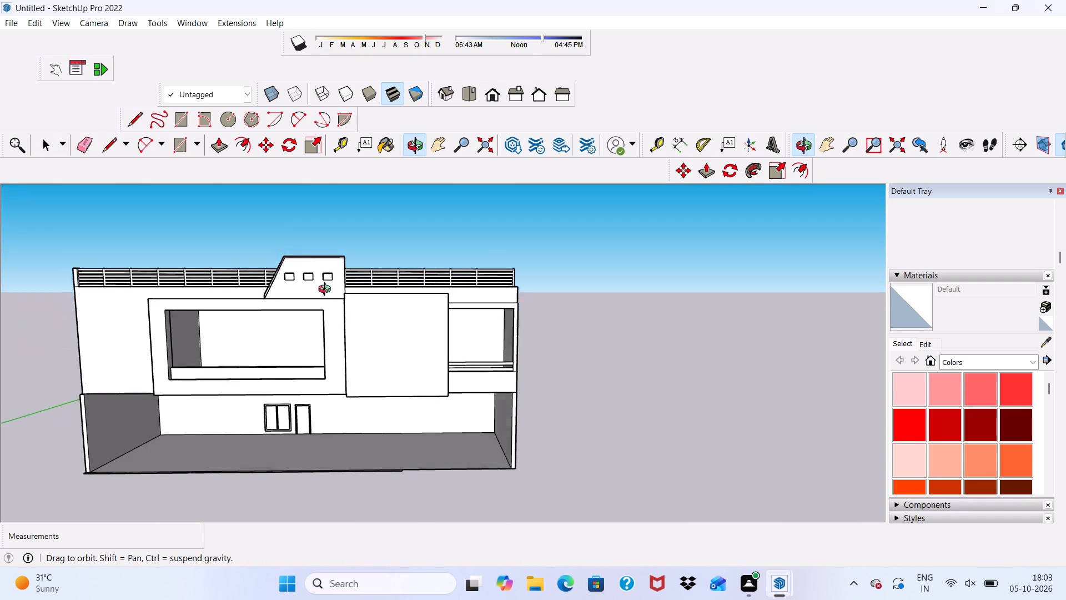
pyautogui.moveTo(327, 291); pyautogui.dragTo(218, 323, button='middle')
pyautogui.press('space')
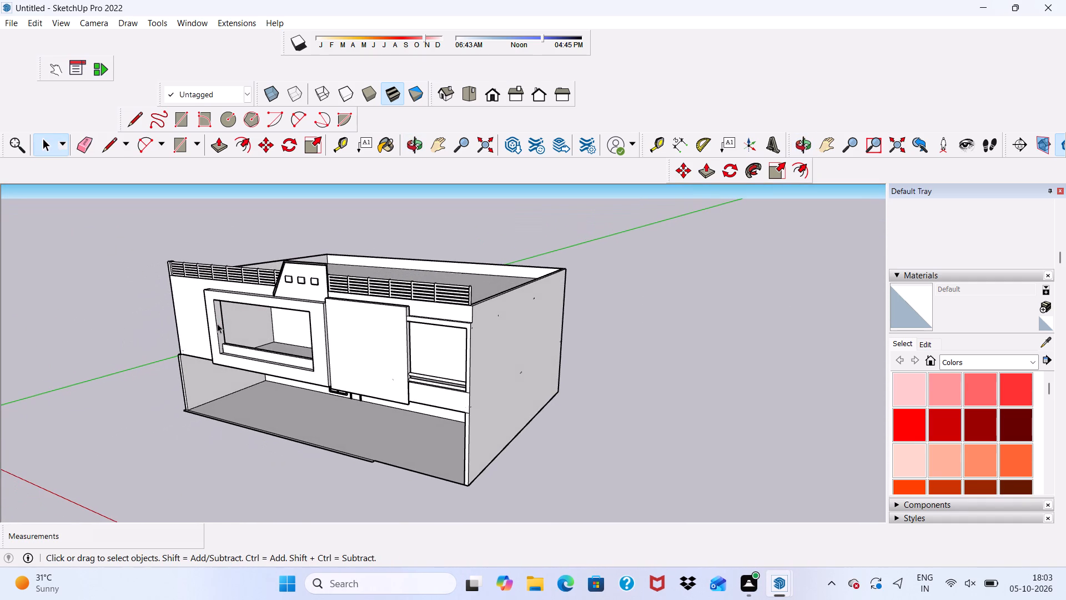
pyautogui.scroll(-3, 217, 323)
pyautogui.moveTo(229, 328); pyautogui.dragTo(248, 274, button='middle')
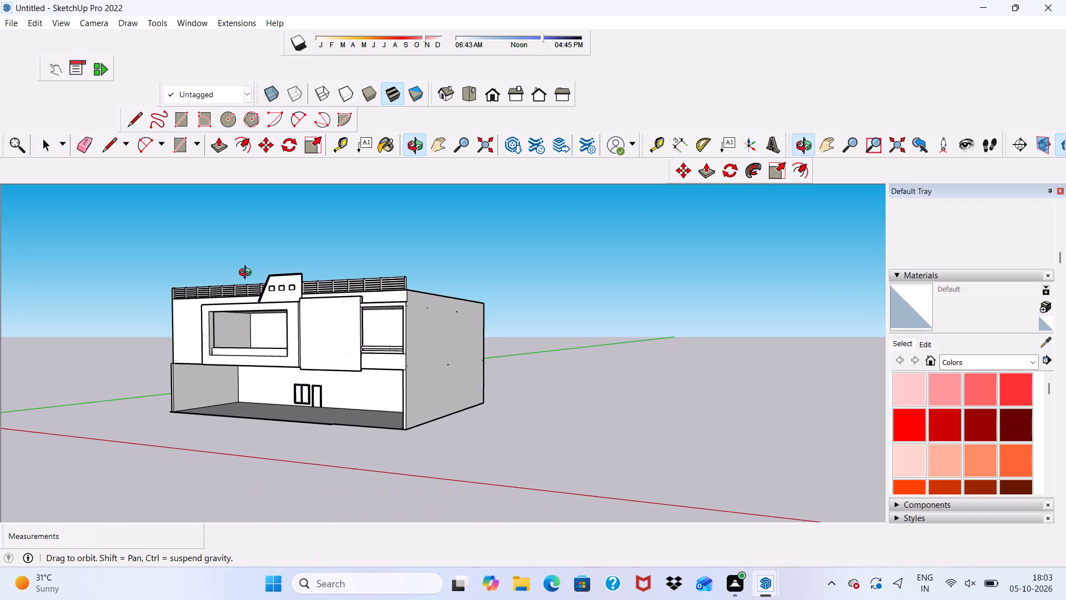
pyautogui.moveTo(248, 274); pyautogui.dragTo(243, 304, button='middle')
pyautogui.scroll(-8, 243, 304)
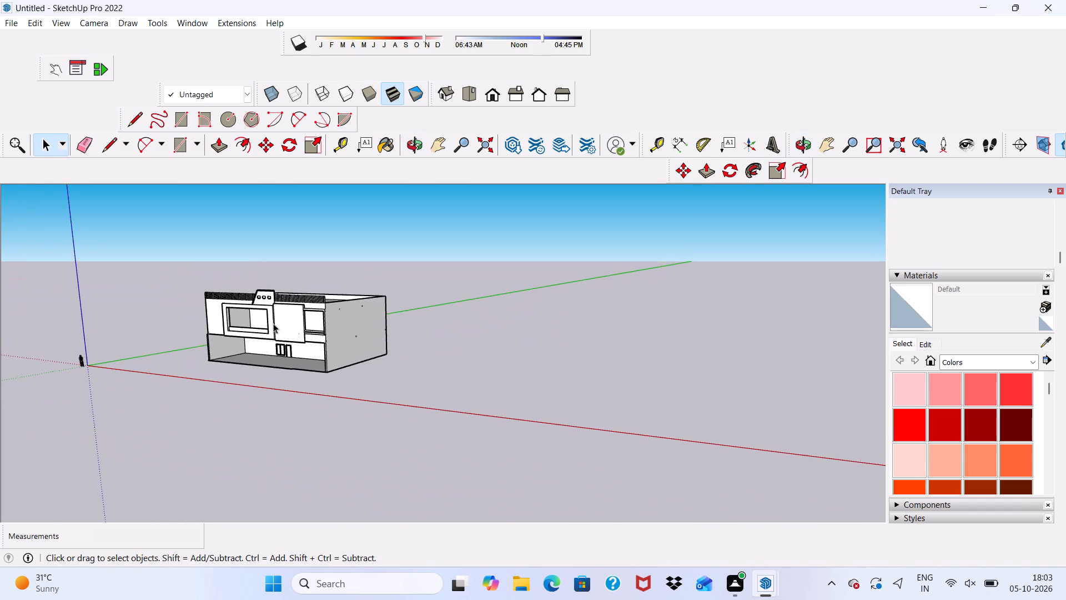
pyautogui.scroll(7, 282, 318)
pyautogui.scroll(4, 232, 319)
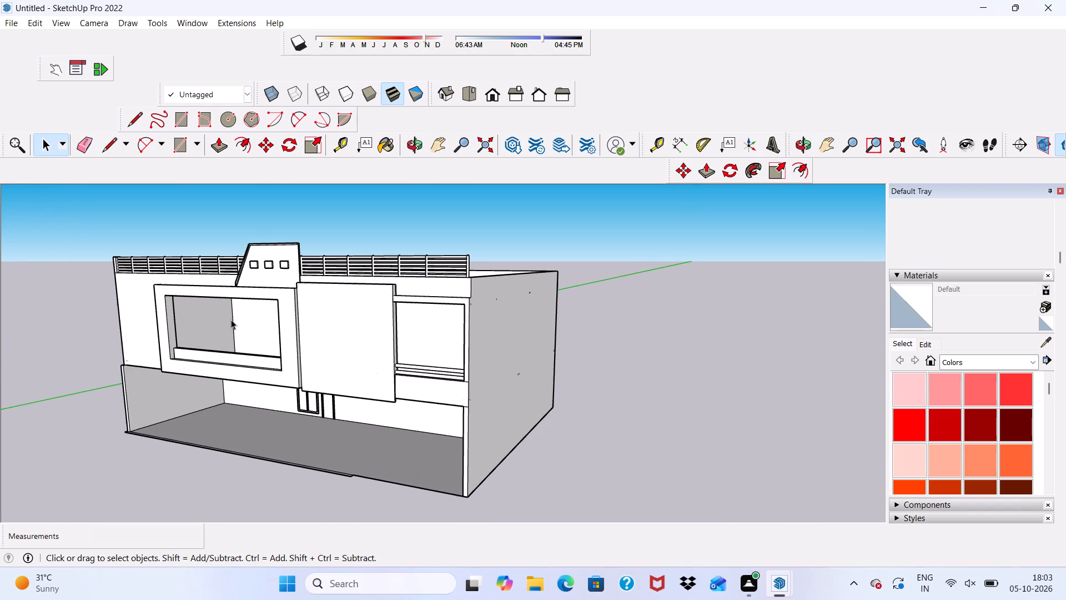
# Examine the front facade head-on, including the slanted roof panel, parapet railing and framed upper-floor opening.
pyautogui.moveTo(231, 319); pyautogui.dragTo(296, 305, button='middle')
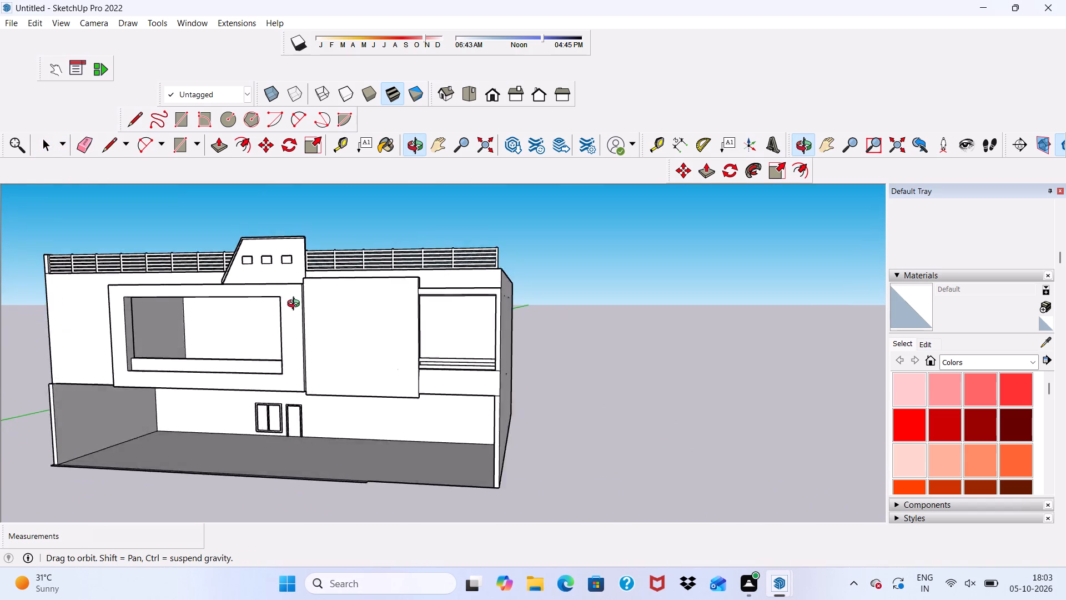
pyautogui.moveTo(296, 305); pyautogui.dragTo(317, 313, button='middle')
pyautogui.scroll(-4, 304, 291)
pyautogui.moveTo(260, 331); pyautogui.dragTo(278, 316, button='middle')
pyautogui.middleClick(278, 316)
pyautogui.middleClick(278, 316)
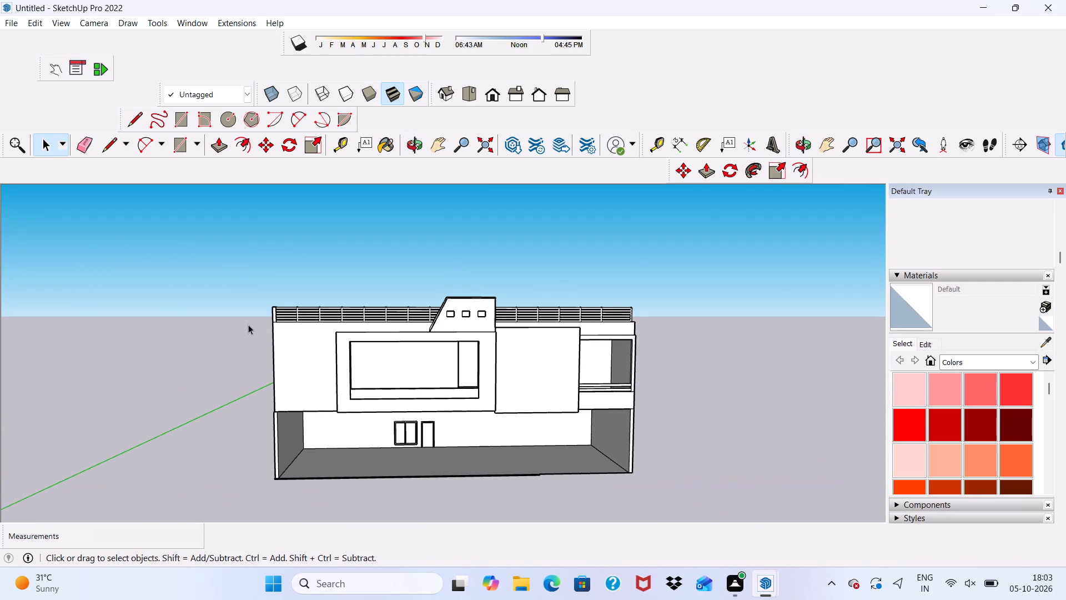
pyautogui.scroll(-1, 242, 327)
pyautogui.scroll(7, 385, 345)
pyautogui.scroll(2, 341, 323)
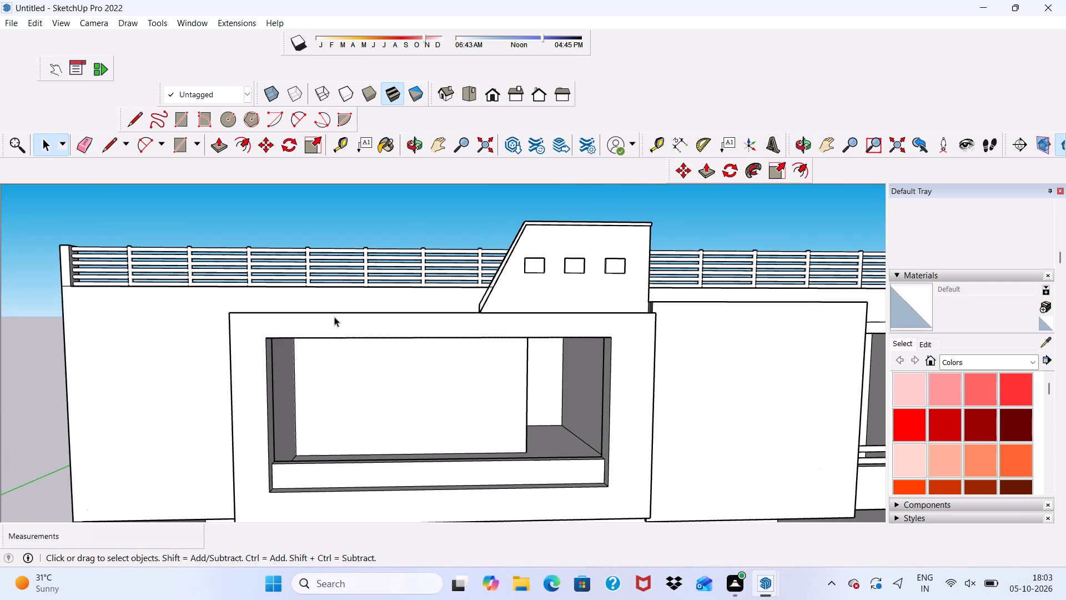
pyautogui.scroll(-2, 334, 317)
pyautogui.scroll(2, 344, 323)
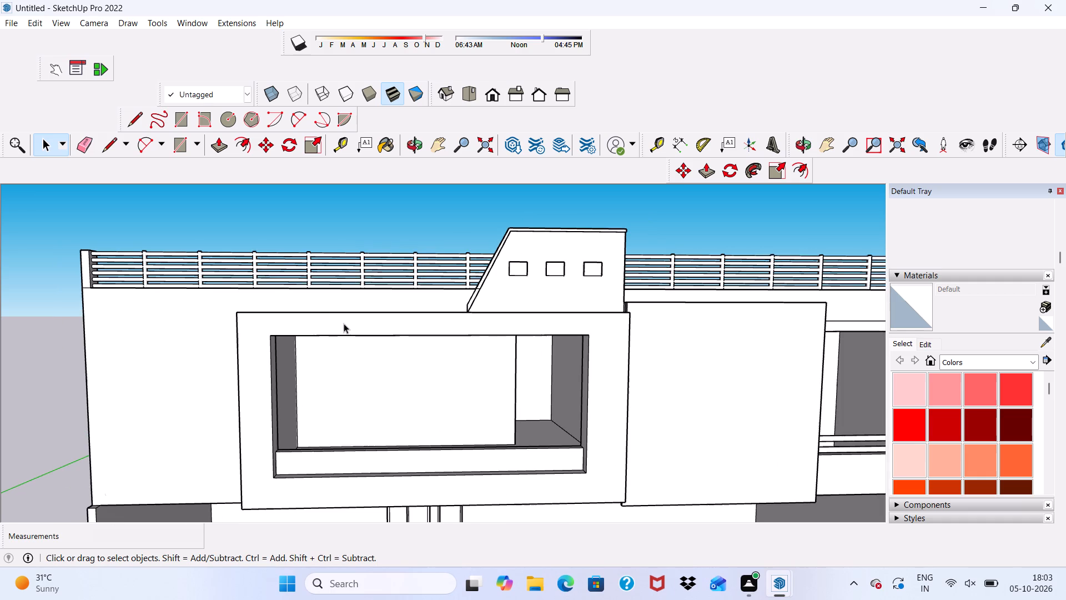
pyautogui.scroll(-5, 329, 316)
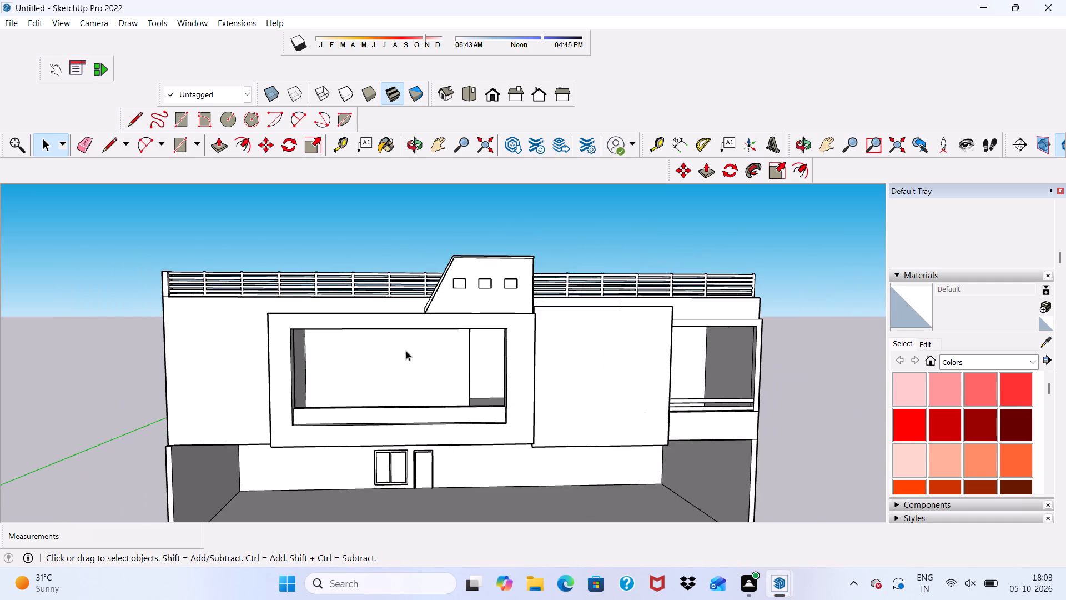
pyautogui.scroll(-4, 396, 354)
pyautogui.press('space')
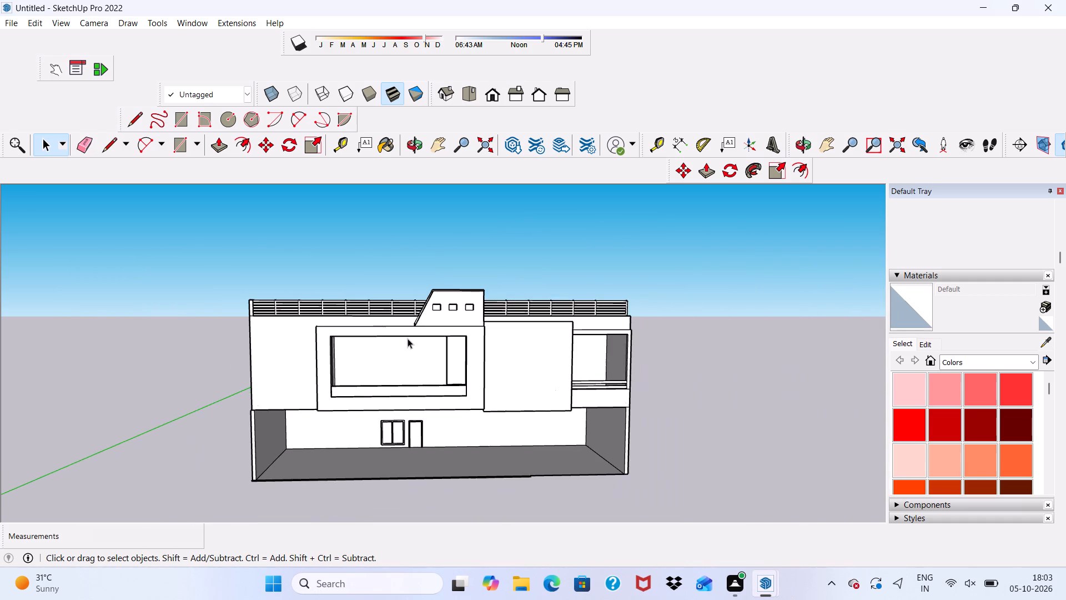
pyautogui.scroll(-2, 408, 337)
pyautogui.moveTo(408, 337); pyautogui.dragTo(366, 327, button='middle')
pyautogui.scroll(4, 423, 346)
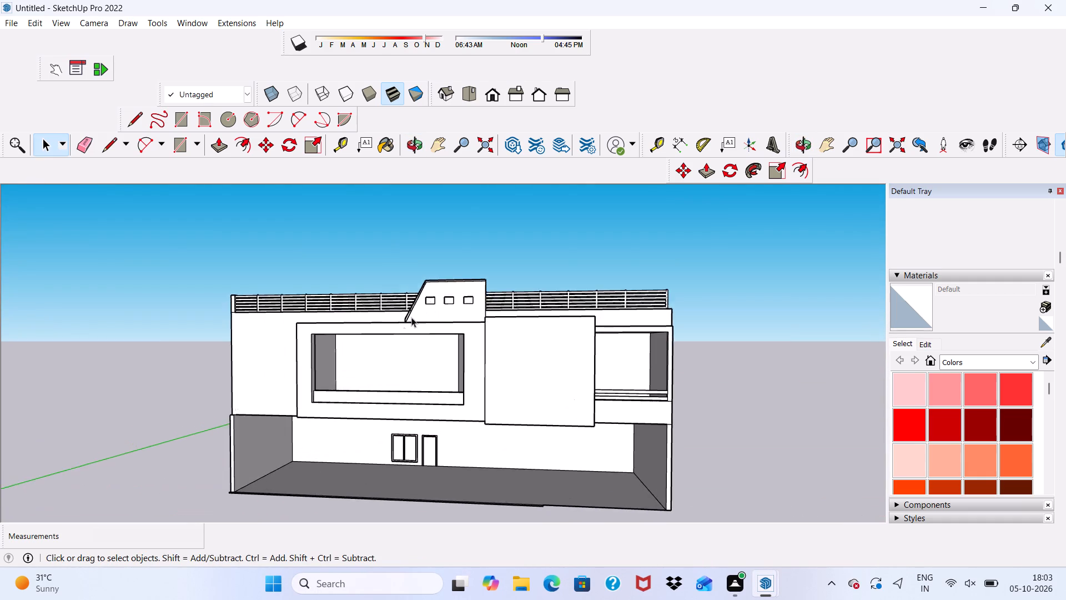
# Examine the front facade obliquely and head-on, including in the standard Front view.
pyautogui.scroll(6, 402, 331)
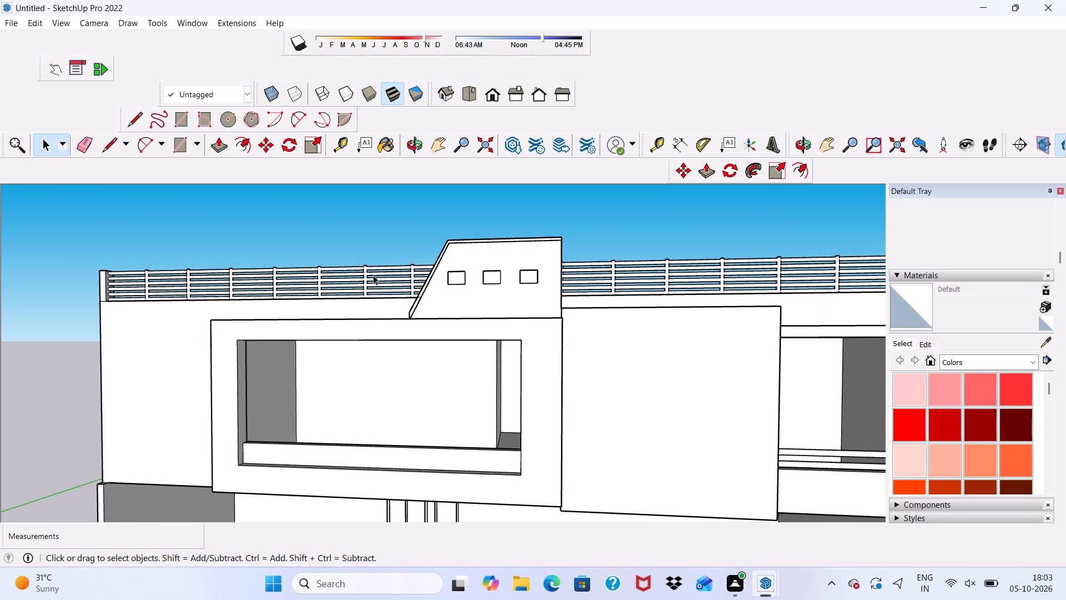
pyautogui.scroll(-4, 372, 273)
pyautogui.moveTo(442, 321); pyautogui.dragTo(239, 273, button='middle')
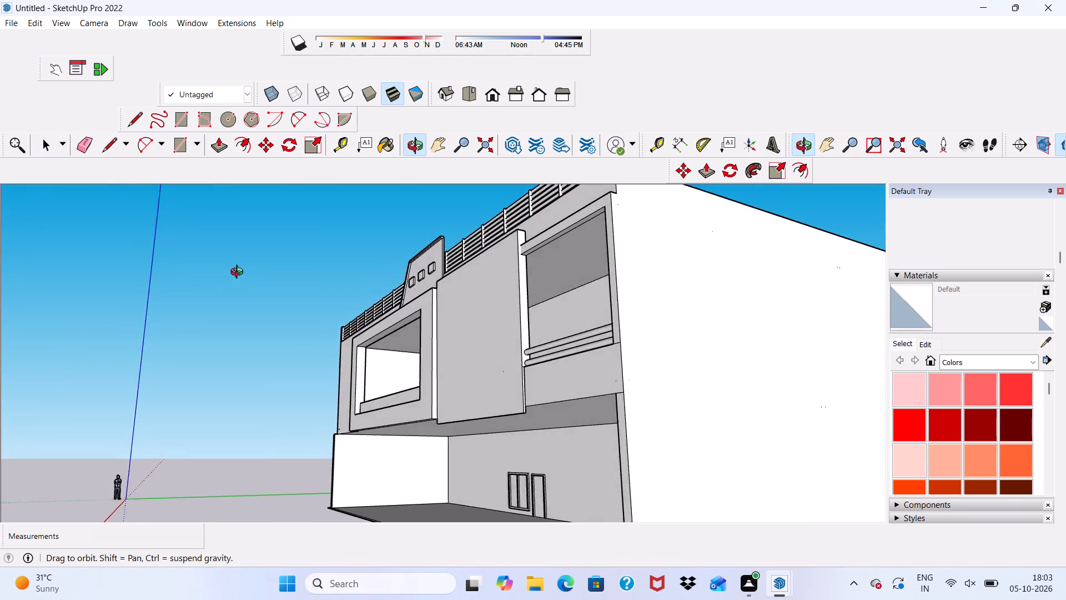
pyautogui.moveTo(239, 273); pyautogui.dragTo(438, 328, button='middle')
pyautogui.scroll(2, 403, 249)
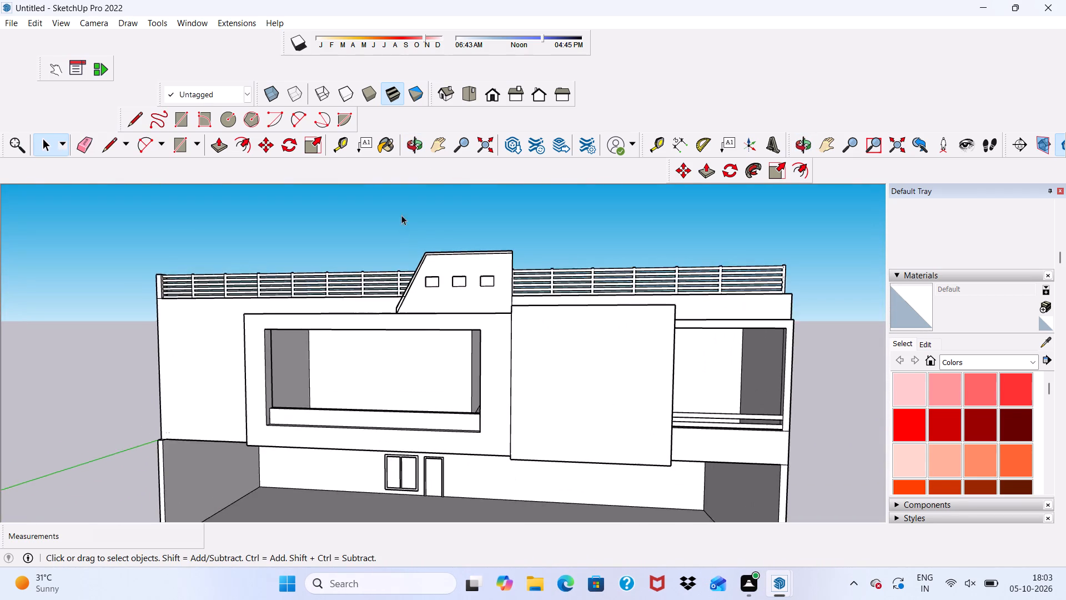
pyautogui.scroll(-5, 400, 216)
pyautogui.scroll(-3, 456, 272)
pyautogui.moveTo(462, 302); pyautogui.dragTo(477, 297, button='middle')
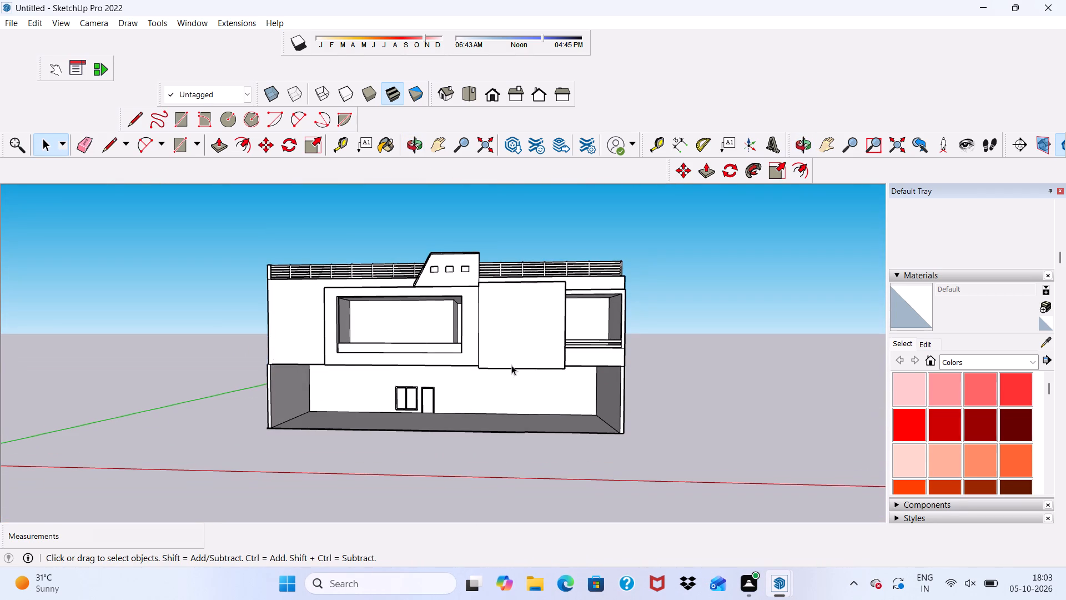
pyautogui.scroll(-1, 205, 87)
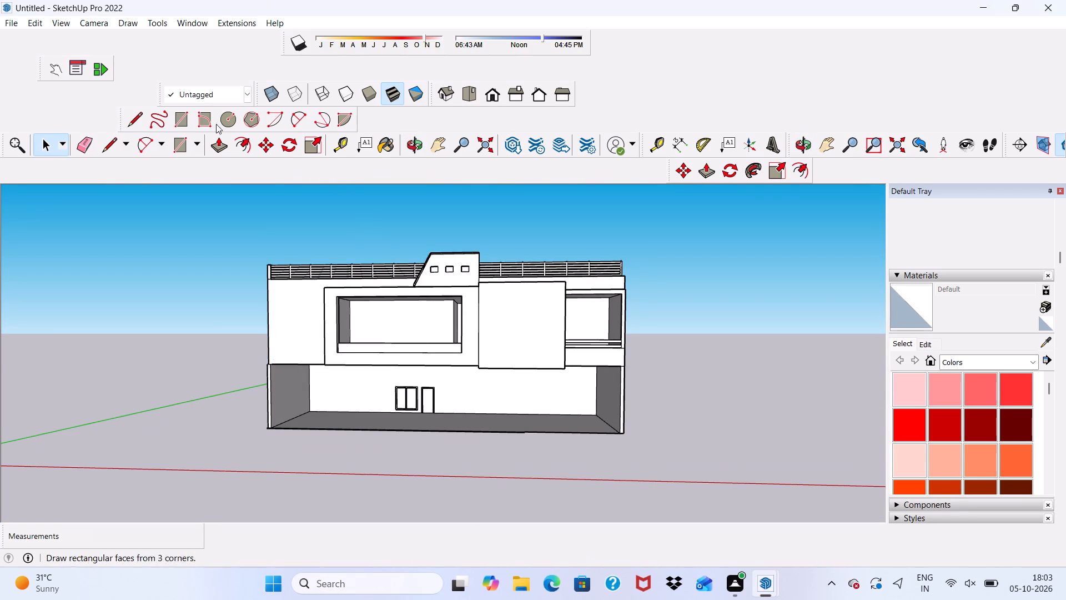
pyautogui.middleClick(288, 242)
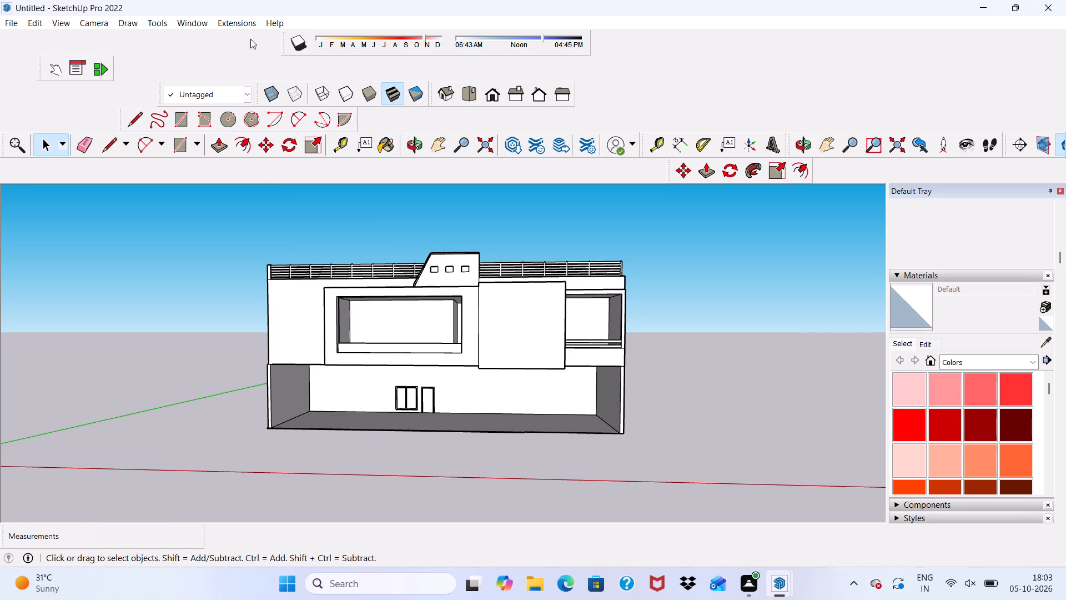
pyautogui.click(485, 92)
pyautogui.scroll(-1, 413, 152)
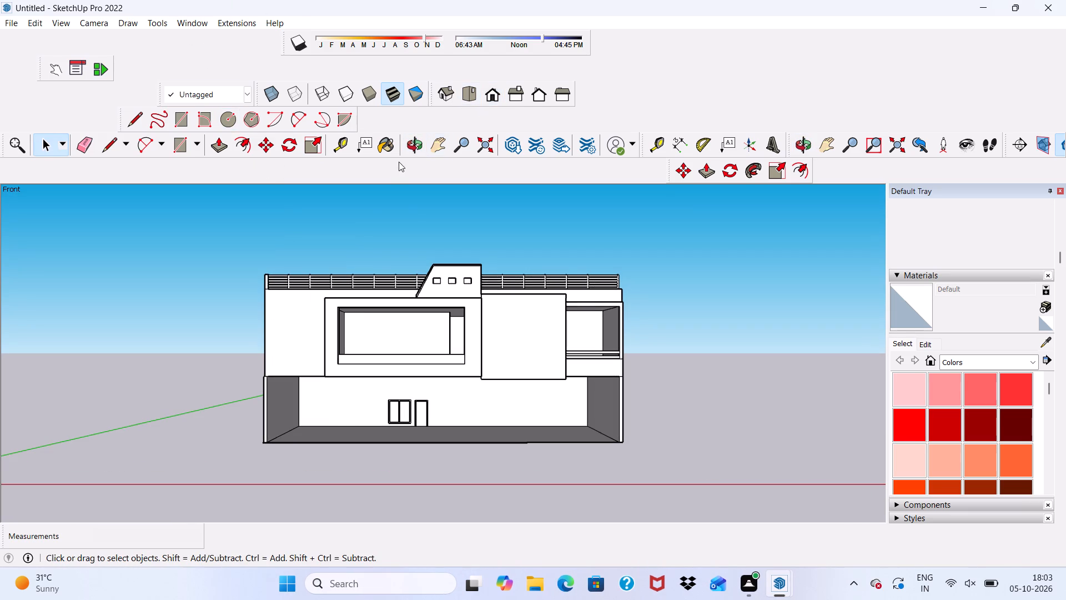
pyautogui.scroll(-3, 329, 236)
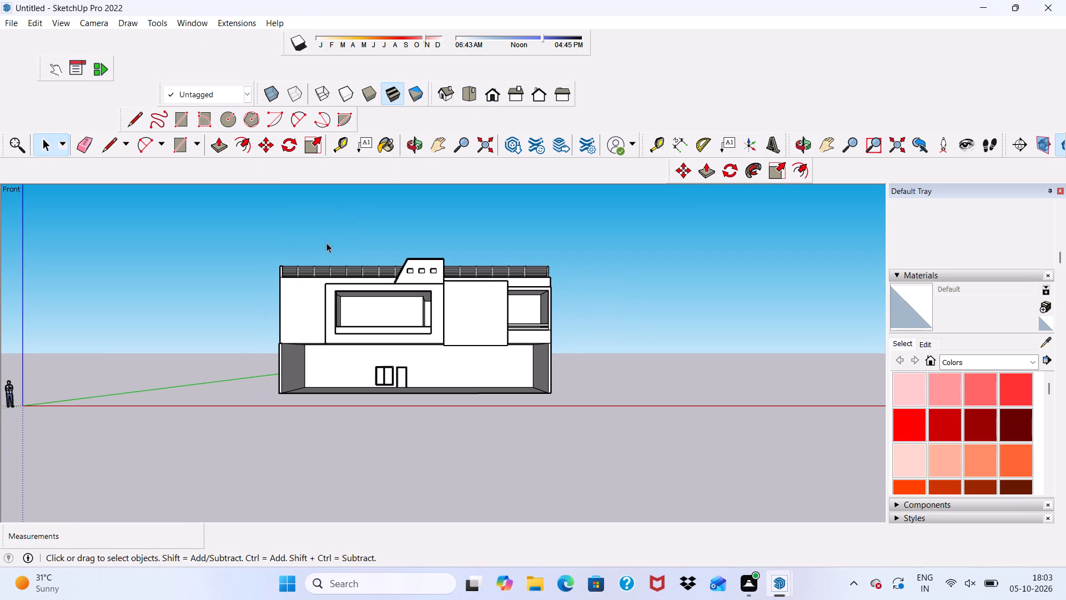
# Examine the house from below and from above, including its base, flat roof and railed parapet.
pyautogui.moveTo(326, 243); pyautogui.dragTo(339, 271, button='middle')
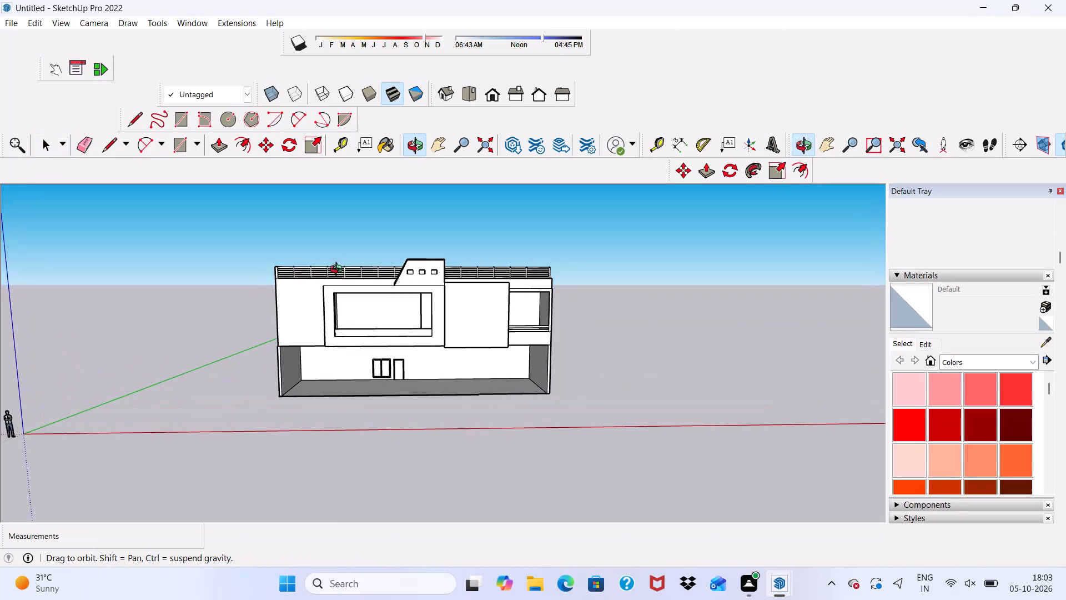
pyautogui.moveTo(339, 271); pyautogui.dragTo(331, 131, button='middle')
pyautogui.scroll(2, 348, 189)
pyautogui.scroll(2, 364, 256)
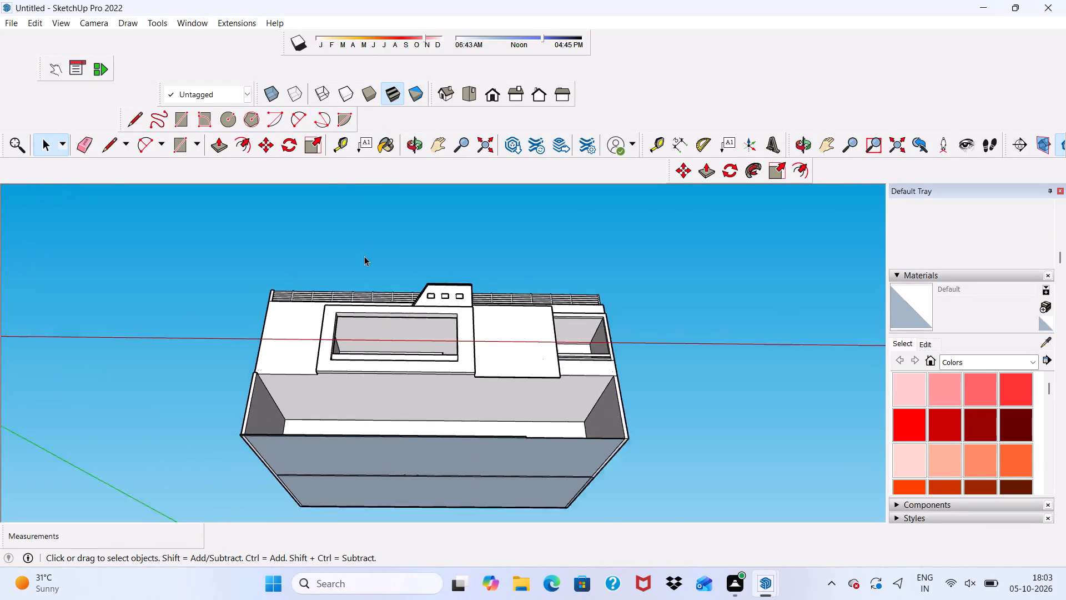
pyautogui.scroll(2, 364, 256)
pyautogui.scroll(3, 435, 369)
pyautogui.scroll(-4, 419, 264)
pyautogui.moveTo(419, 267); pyautogui.dragTo(360, 468, button='middle')
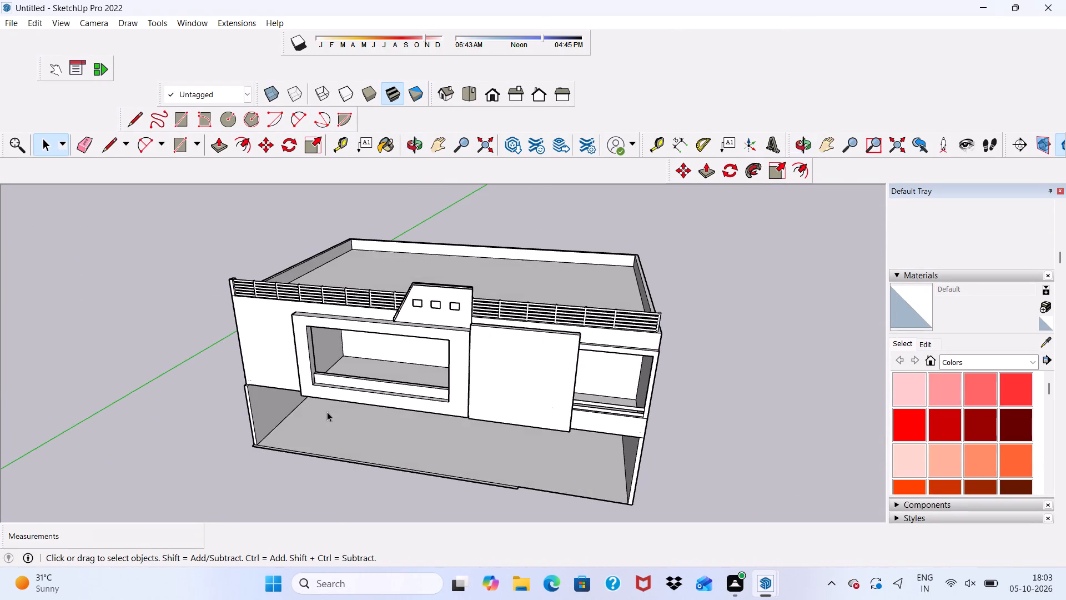
pyautogui.scroll(-10, 294, 339)
pyautogui.scroll(1, 355, 326)
pyautogui.scroll(-2, 355, 326)
pyautogui.moveTo(359, 344); pyautogui.dragTo(389, 409, button='middle')
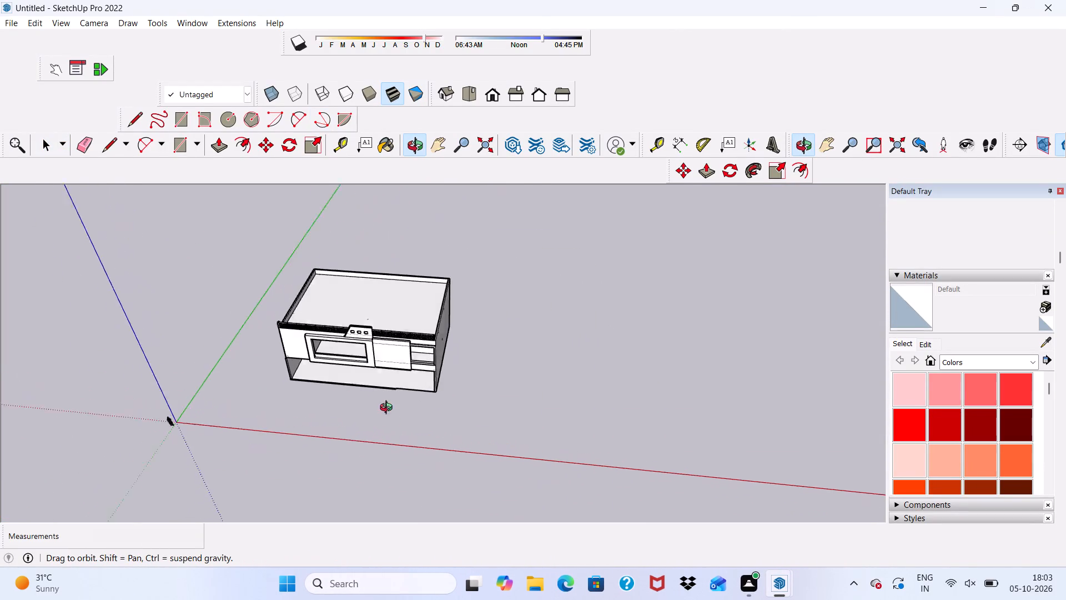
pyautogui.moveTo(389, 409); pyautogui.dragTo(397, 423, button='middle')
pyautogui.scroll(10, 391, 445)
pyautogui.moveTo(390, 400); pyautogui.dragTo(382, 333, button='middle')
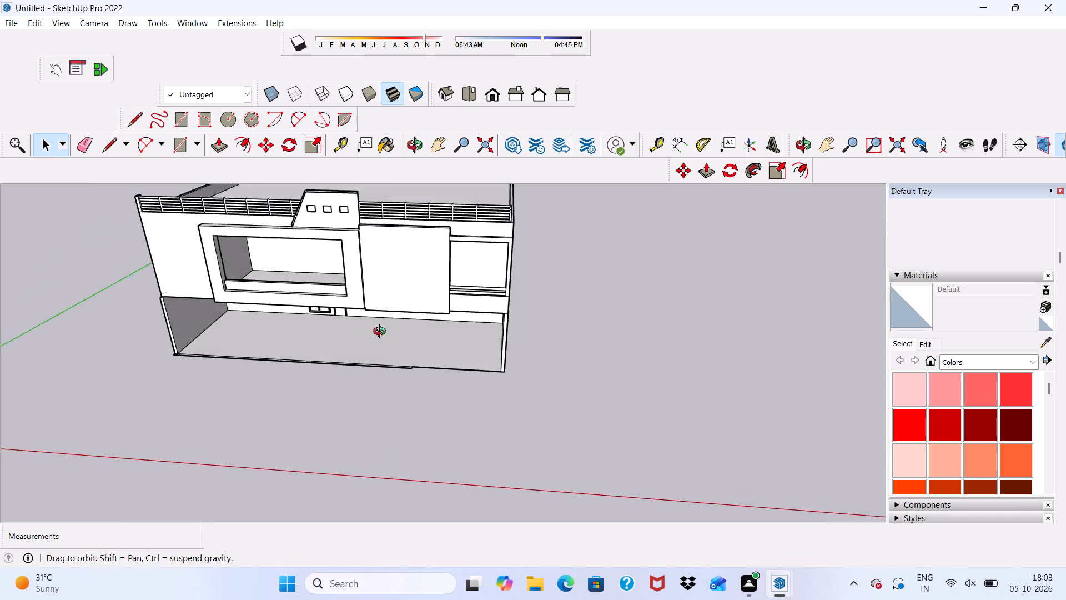
# Push/Pull the narrow underside face of the plain projecting facade panel about 14' 2" down to the ground-floor base.
pyautogui.moveTo(382, 333); pyautogui.dragTo(375, 219, button='middle')
pyautogui.middleClick(375, 219)
pyautogui.scroll(9, 416, 379)
pyautogui.moveTo(394, 334); pyautogui.dragTo(391, 282, button='middle')
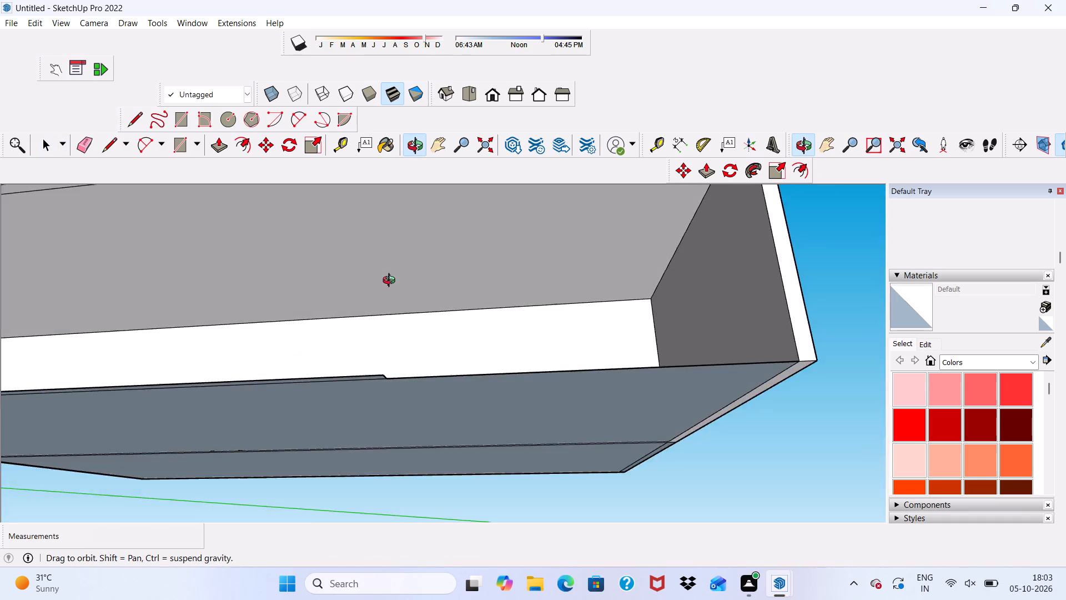
pyautogui.moveTo(391, 282); pyautogui.dragTo(406, 308, button='middle')
pyautogui.scroll(3, 376, 252)
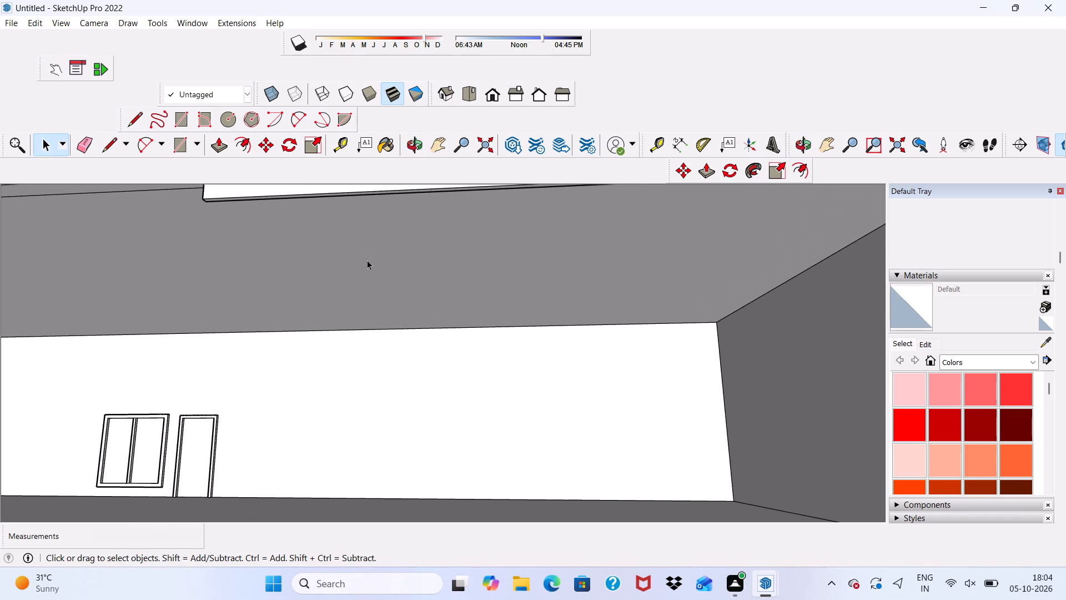
pyautogui.scroll(4, 366, 262)
pyautogui.scroll(-1, 376, 281)
pyautogui.moveTo(376, 281); pyautogui.dragTo(385, 311, button='middle')
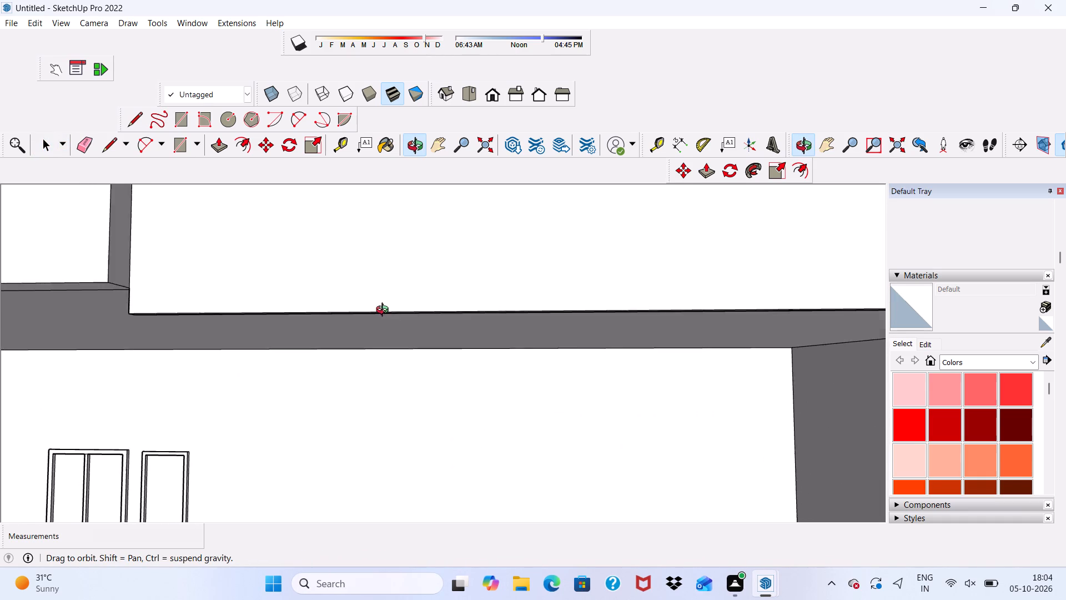
pyautogui.moveTo(385, 311); pyautogui.dragTo(384, 297, button='middle')
pyautogui.scroll(7, 227, 253)
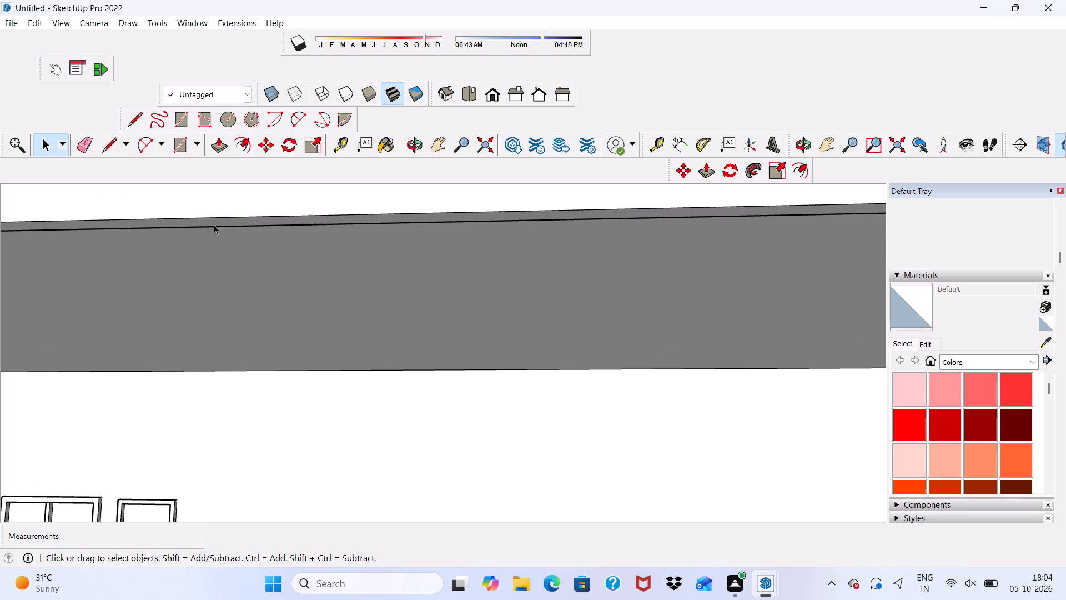
pyautogui.click(207, 218)
pyautogui.click(208, 221)
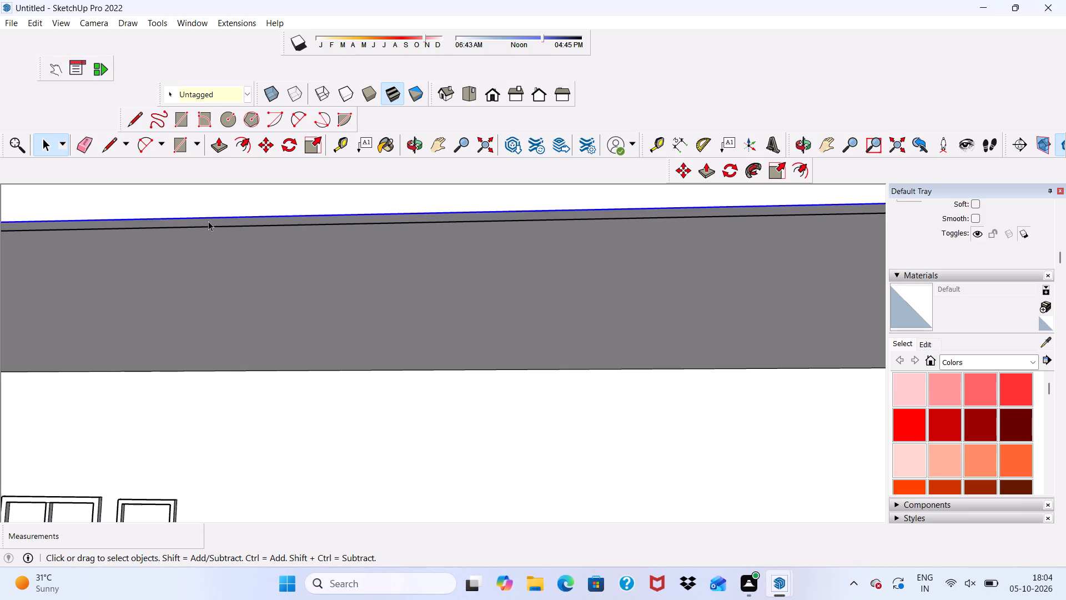
pyautogui.scroll(2, 205, 221)
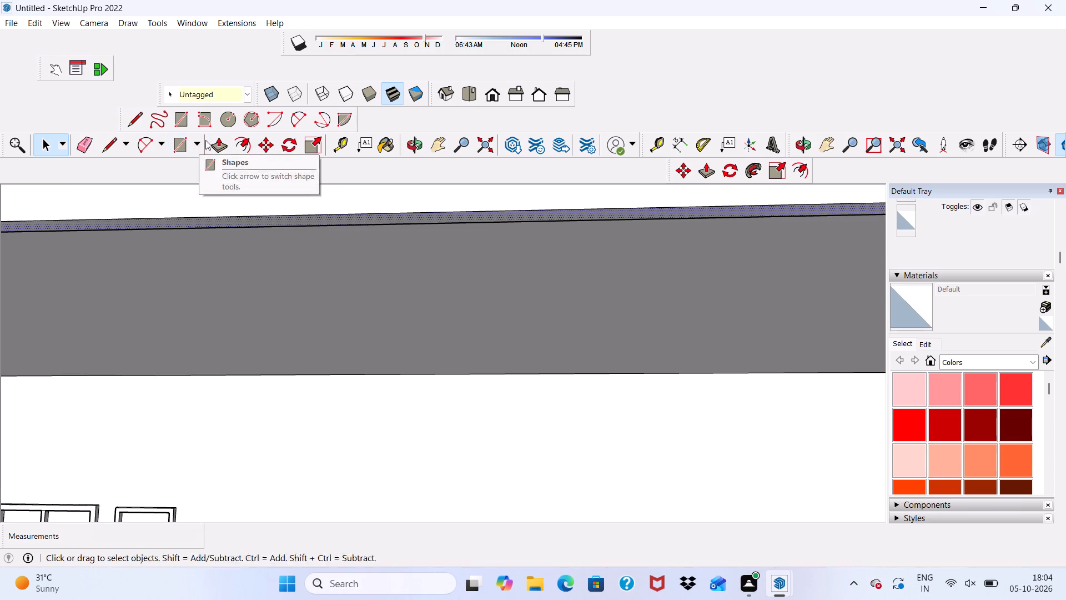
pyautogui.click(211, 146)
pyautogui.scroll(3, 215, 231)
pyautogui.click(213, 216)
pyautogui.scroll(-2, 211, 219)
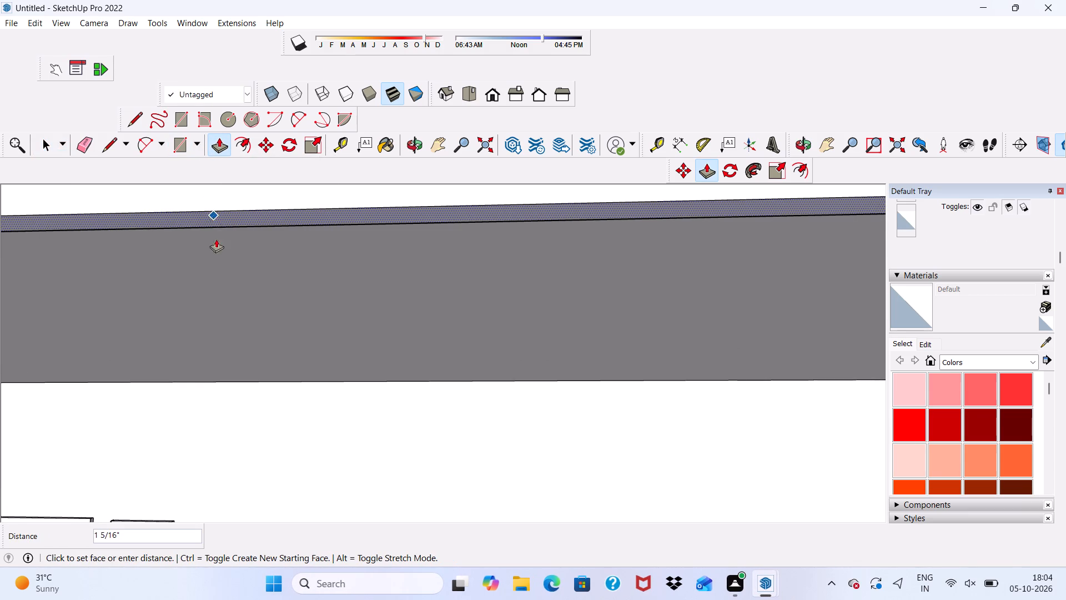
pyautogui.scroll(-10, 216, 239)
pyautogui.scroll(2, 229, 189)
pyautogui.scroll(-2, 229, 189)
pyautogui.scroll(1, 229, 192)
pyautogui.scroll(-20, 231, 200)
pyautogui.scroll(1, 294, 288)
pyautogui.scroll(-1, 294, 291)
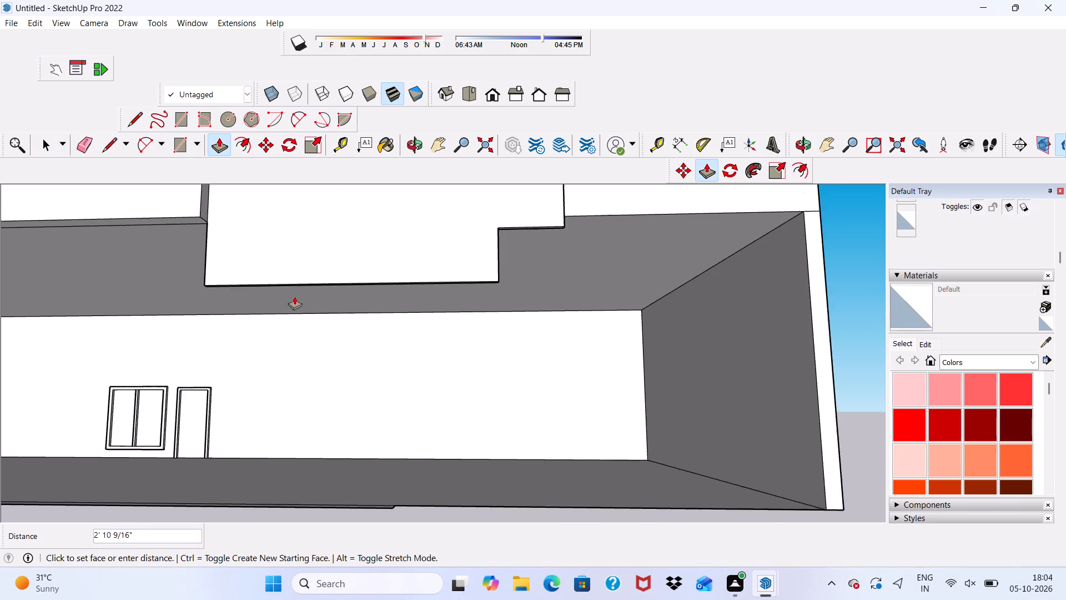
pyautogui.scroll(-2, 294, 296)
pyautogui.scroll(-4, 308, 347)
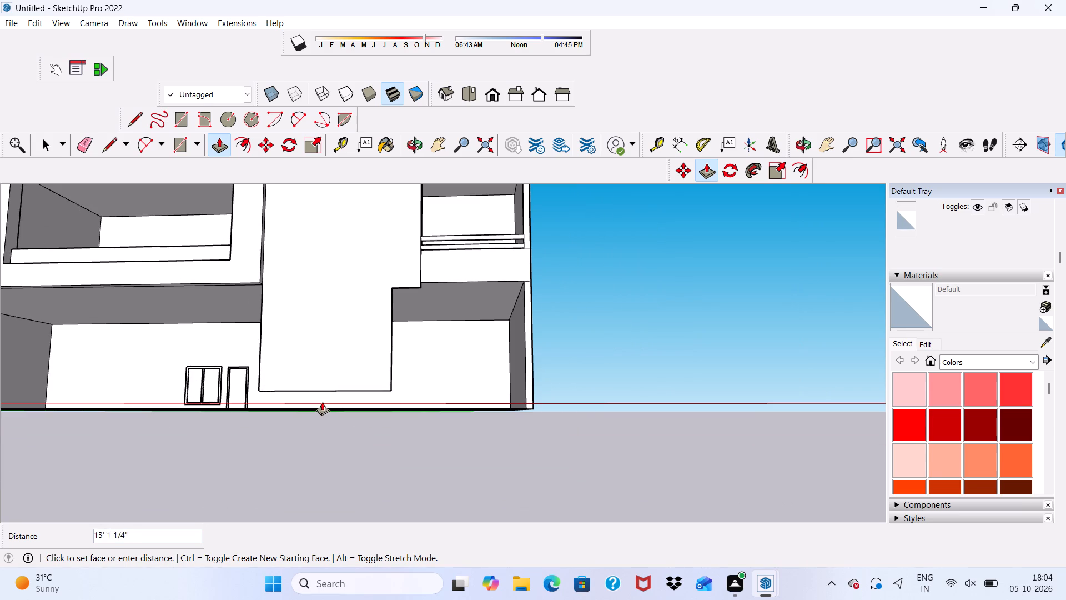
pyautogui.moveTo(322, 402); pyautogui.dragTo(336, 474, button='middle')
pyautogui.scroll(1, 331, 464)
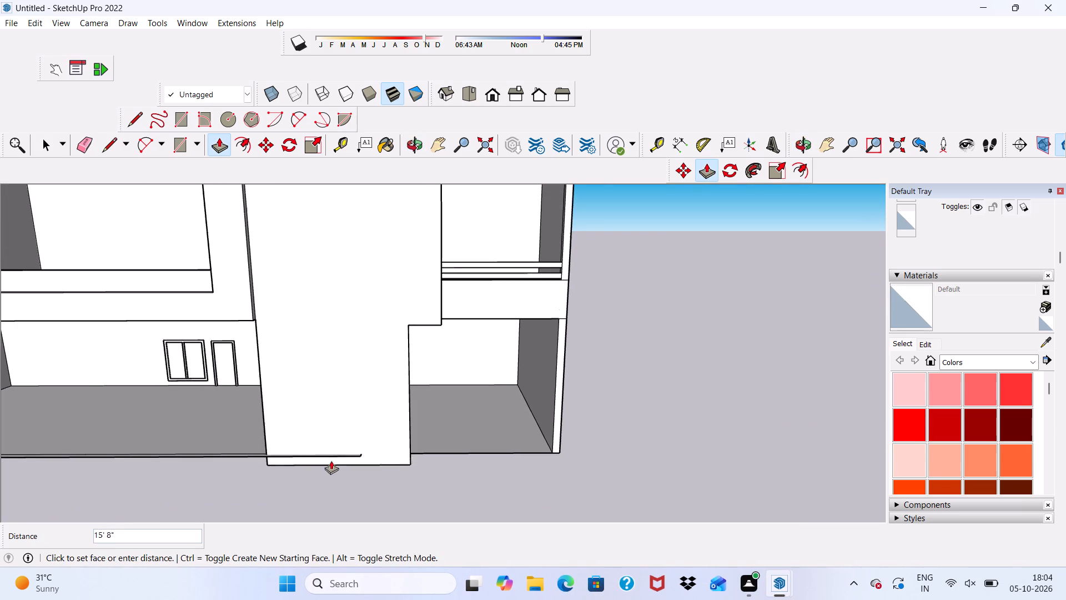
pyautogui.scroll(3, 328, 446)
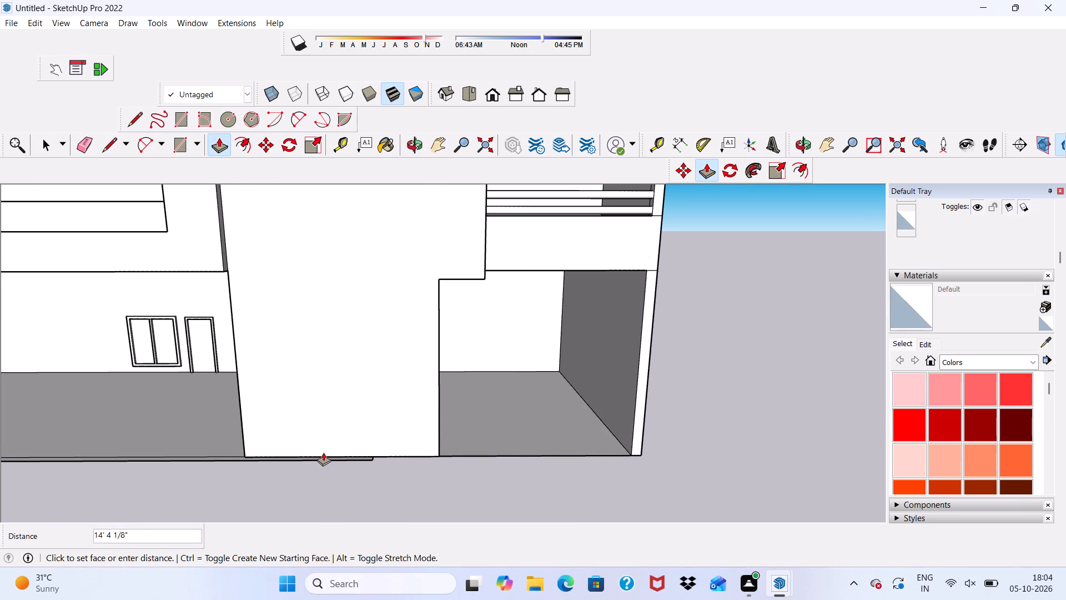
pyautogui.click(323, 450)
# Push/Pull the thin balcony-side face of the panel's downward extension about 3' 5 1/2" outward, flush with the upper panel's edge.
pyautogui.moveTo(325, 414); pyautogui.dragTo(323, 413, button='middle')
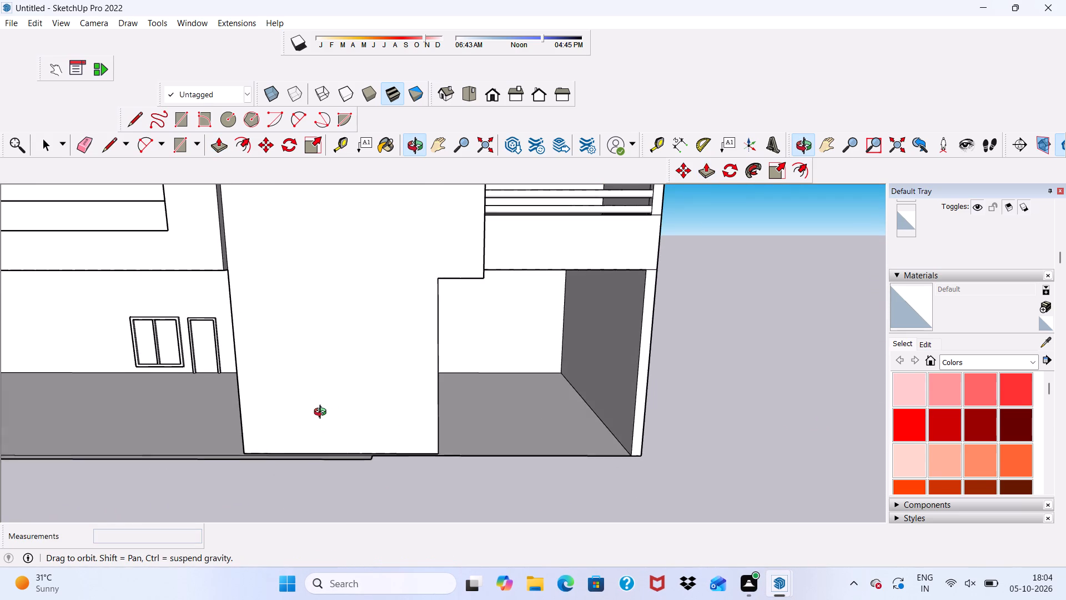
pyautogui.moveTo(323, 413); pyautogui.dragTo(386, 416, button='middle')
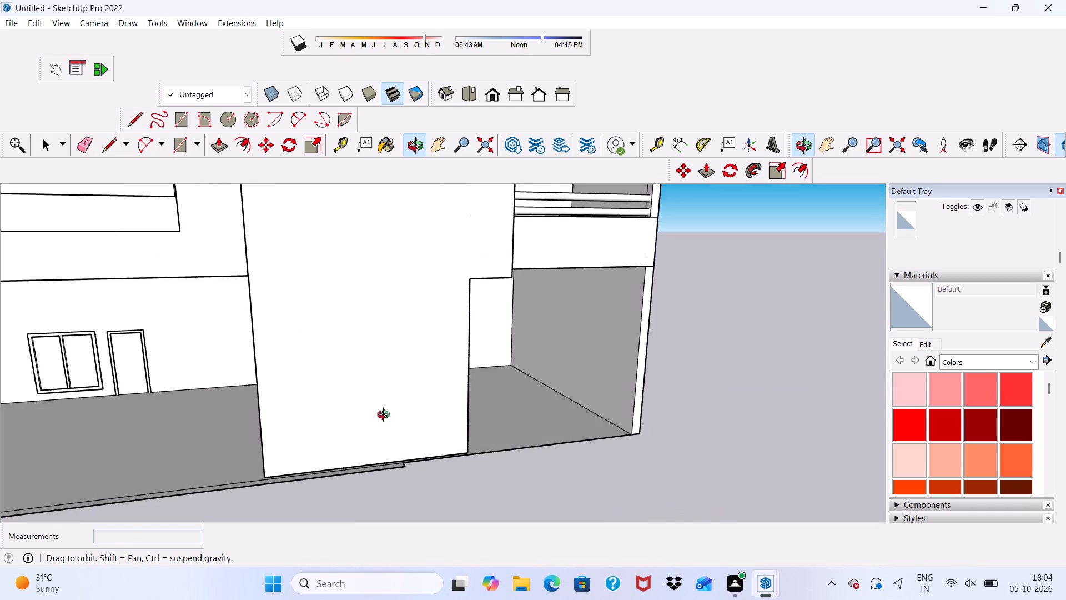
pyautogui.moveTo(386, 416); pyautogui.dragTo(386, 424, button='middle')
pyautogui.scroll(5, 390, 493)
pyautogui.moveTo(261, 455); pyautogui.dragTo(67, 461, button='middle')
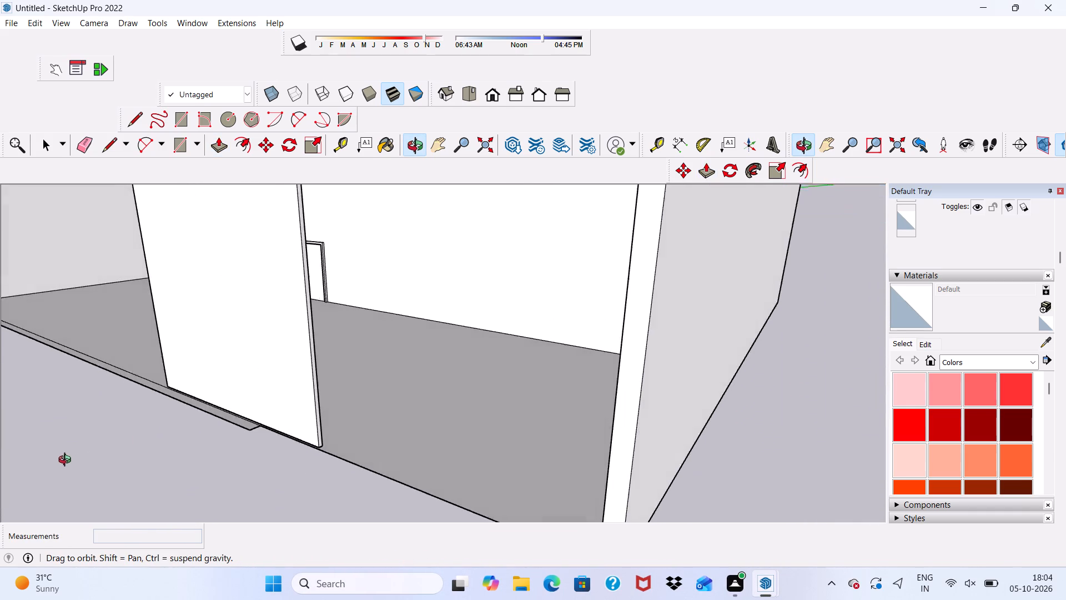
pyautogui.moveTo(67, 461); pyautogui.dragTo(69, 459, button='middle')
pyautogui.scroll(-8, 291, 327)
pyautogui.moveTo(300, 242); pyautogui.dragTo(334, 153, button='middle')
pyautogui.scroll(1, 332, 154)
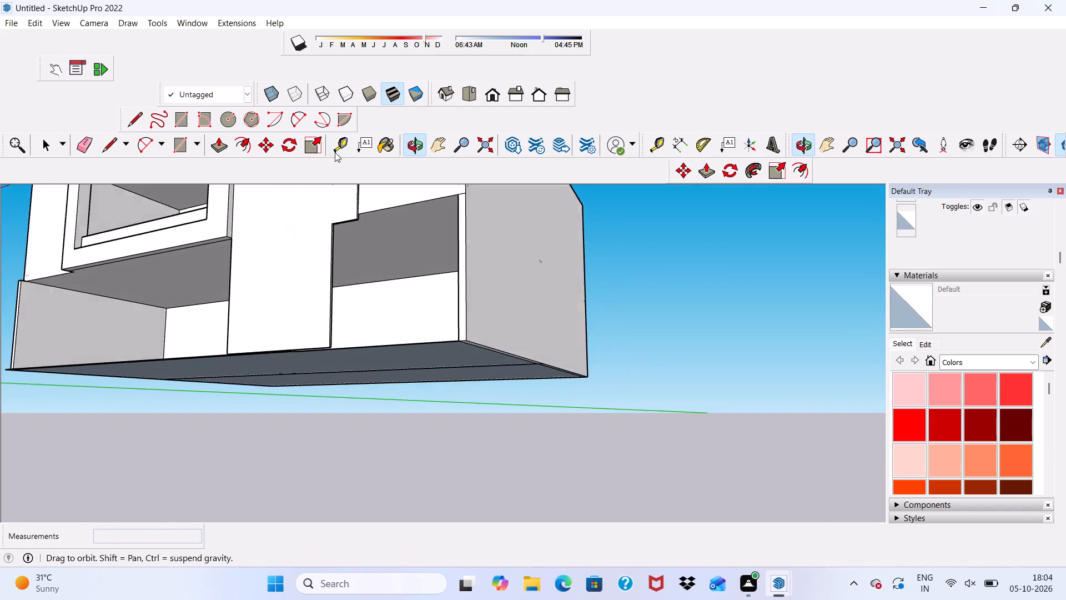
pyautogui.scroll(3, 335, 152)
pyautogui.scroll(19, 341, 201)
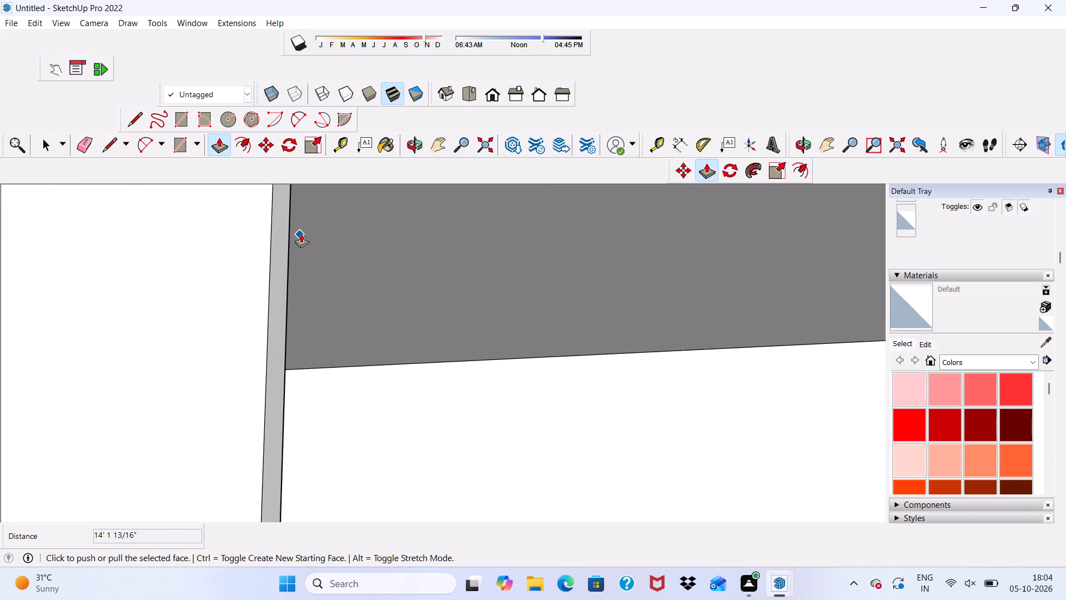
pyautogui.press('space')
pyautogui.click(276, 272)
pyautogui.moveTo(228, 137); pyautogui.dragTo(218, 143)
pyautogui.scroll(-3, 282, 253)
pyautogui.scroll(1, 330, 310)
pyautogui.click(289, 329)
pyautogui.scroll(-2, 308, 316)
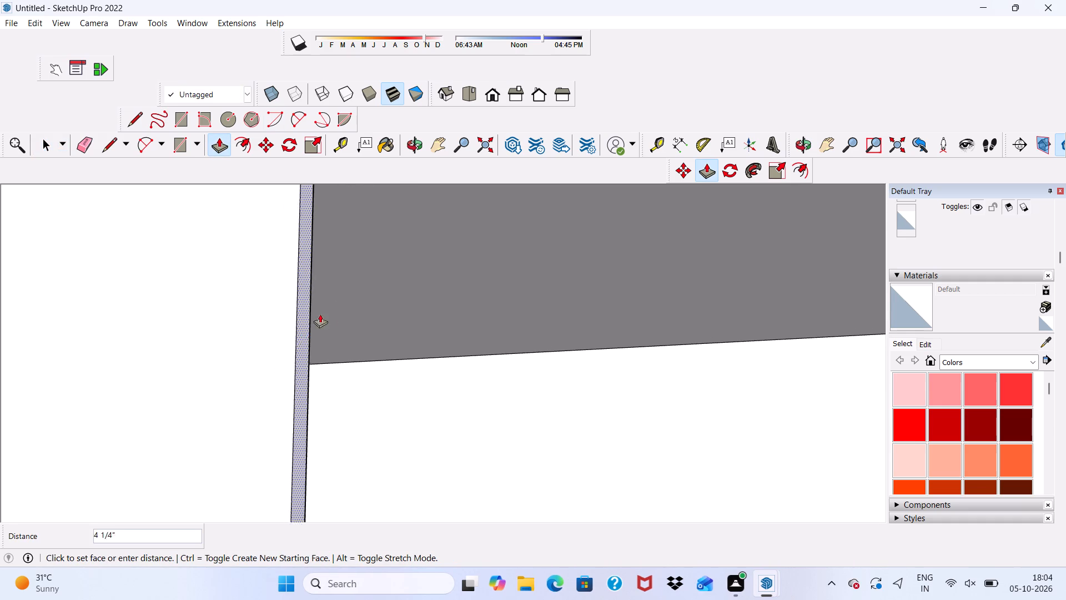
pyautogui.scroll(-9, 320, 314)
pyautogui.click(425, 219)
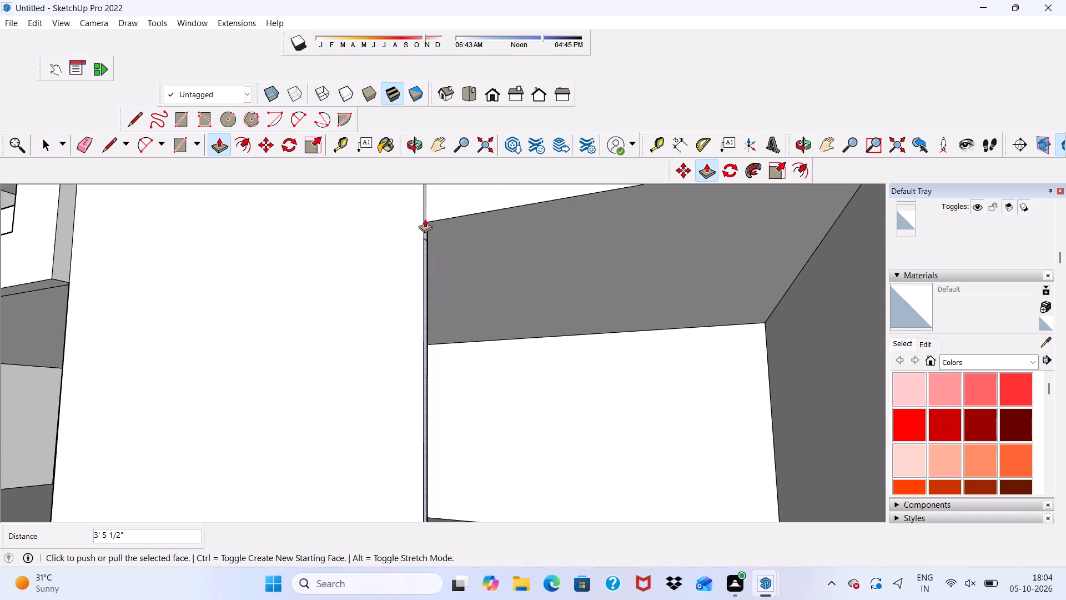
pyautogui.scroll(-4, 419, 226)
pyautogui.press('space')
# Examine the full-height panel obliquely and from the front, along with the adjoining ground-floor openings.
pyautogui.scroll(-1, 380, 259)
pyautogui.scroll(1, 375, 263)
pyautogui.scroll(-5, 369, 270)
pyautogui.moveTo(370, 285); pyautogui.dragTo(343, 319, button='middle')
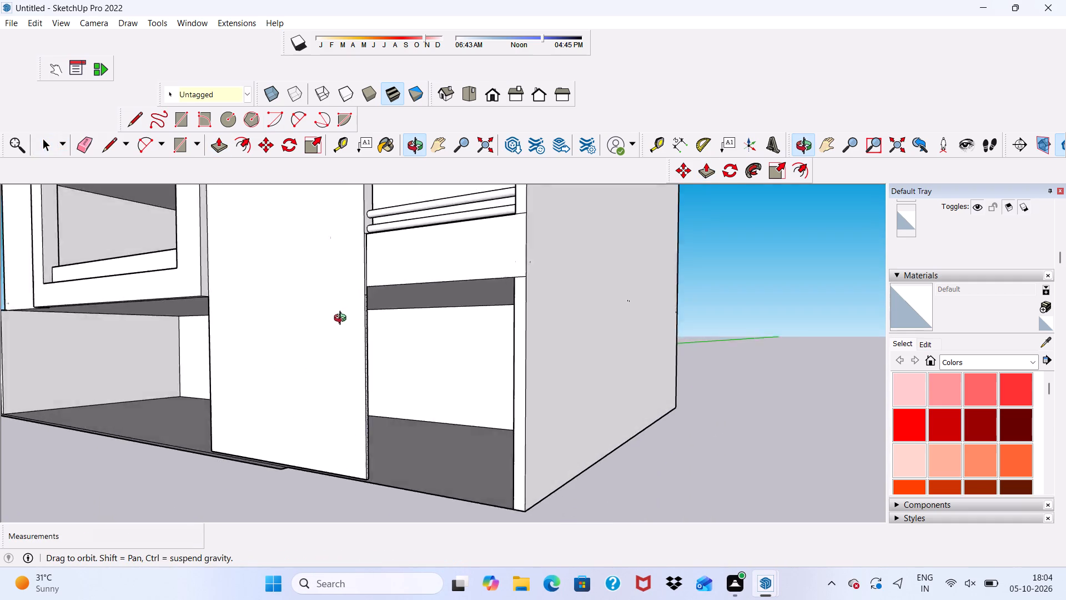
pyautogui.moveTo(343, 319); pyautogui.dragTo(331, 326, button='middle')
pyautogui.scroll(2, 367, 294)
pyautogui.scroll(-3, 364, 290)
pyautogui.moveTo(386, 277); pyautogui.dragTo(420, 289, button='middle')
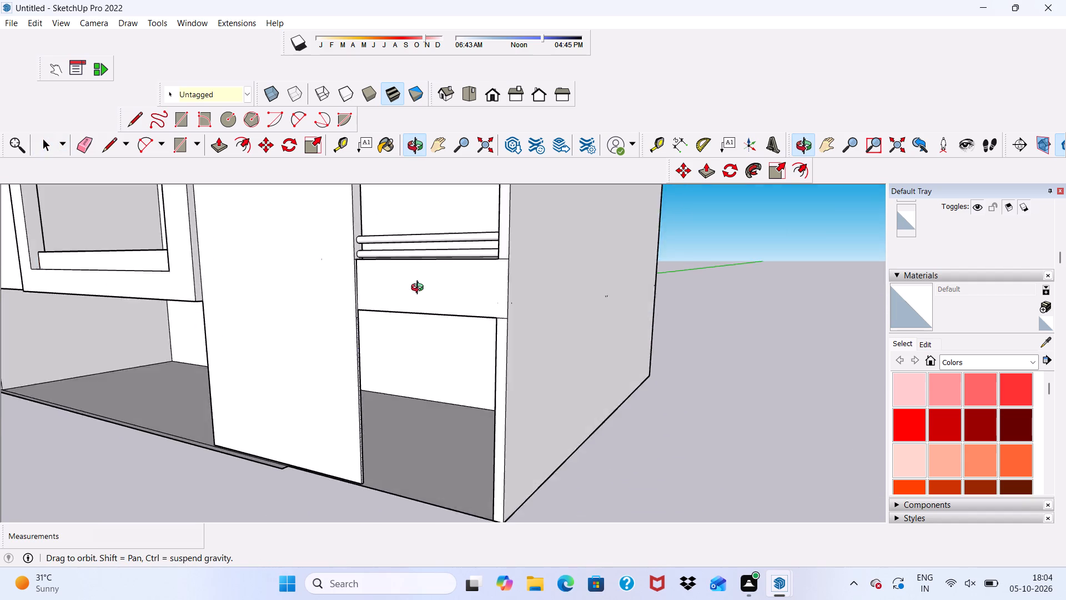
pyautogui.moveTo(420, 289); pyautogui.dragTo(487, 309, button='middle')
pyautogui.scroll(-5, 416, 240)
pyautogui.scroll(2, 422, 248)
pyautogui.scroll(-6, 429, 257)
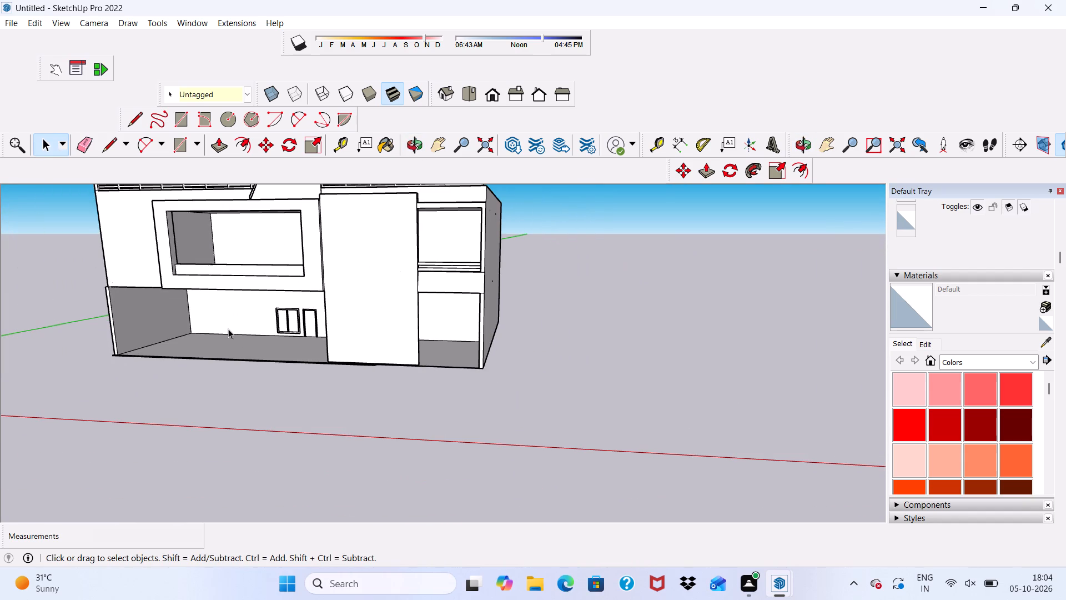
pyautogui.scroll(3, 233, 331)
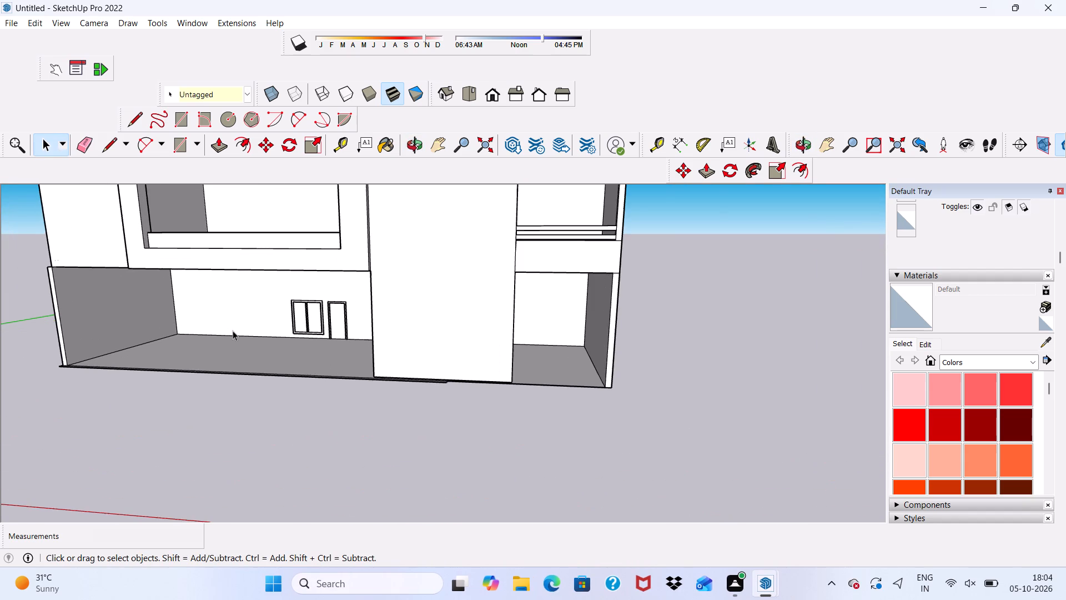
# Examine the full-height projecting panel and its neighbouring openings from the front and from the balcony end.
pyautogui.scroll(-8, 226, 338)
pyautogui.scroll(1, 331, 263)
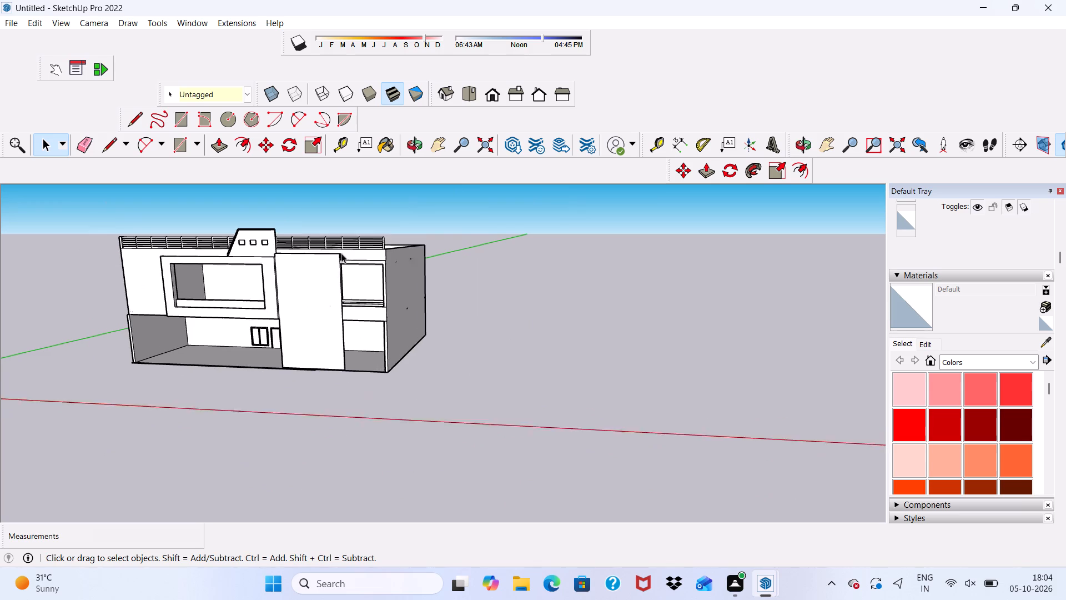
pyautogui.scroll(2, 341, 253)
pyautogui.scroll(-1, 342, 251)
pyautogui.scroll(2, 253, 302)
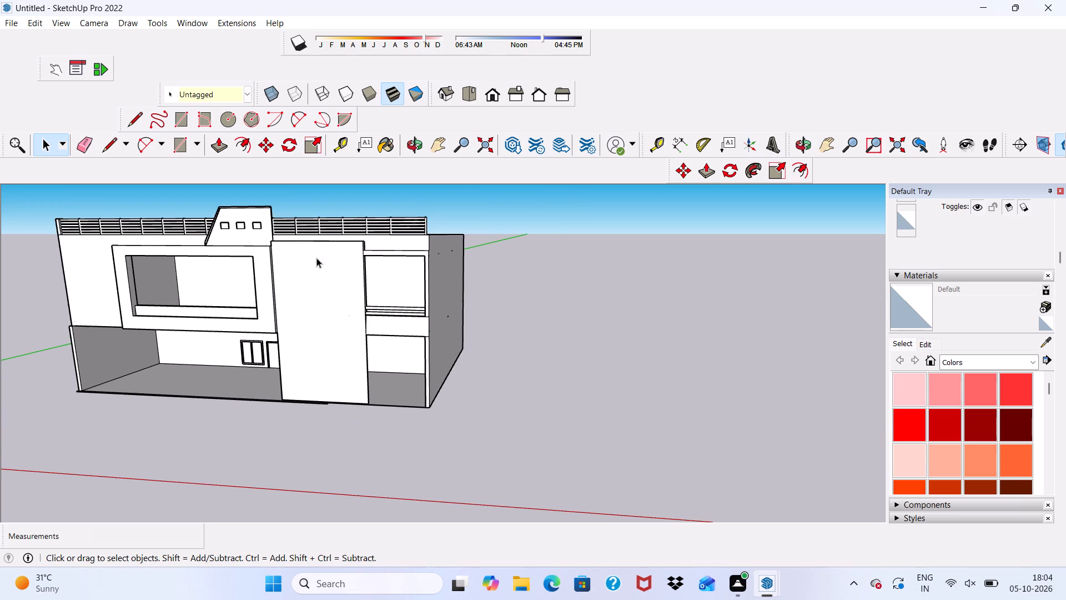
pyautogui.moveTo(376, 270); pyautogui.dragTo(233, 287, button='middle')
pyautogui.scroll(7, 371, 288)
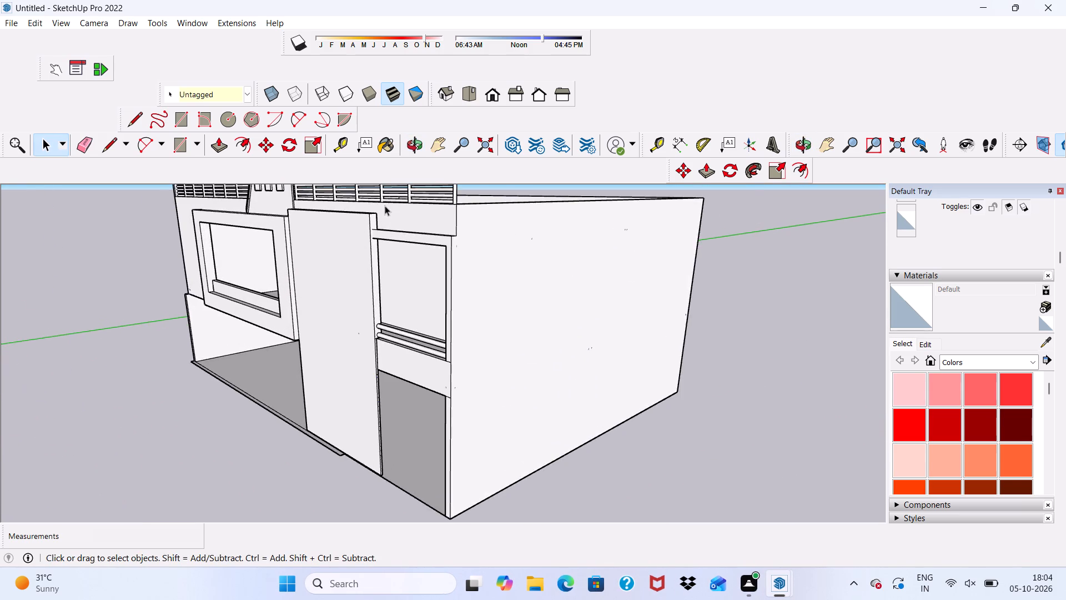
pyautogui.scroll(2, 378, 276)
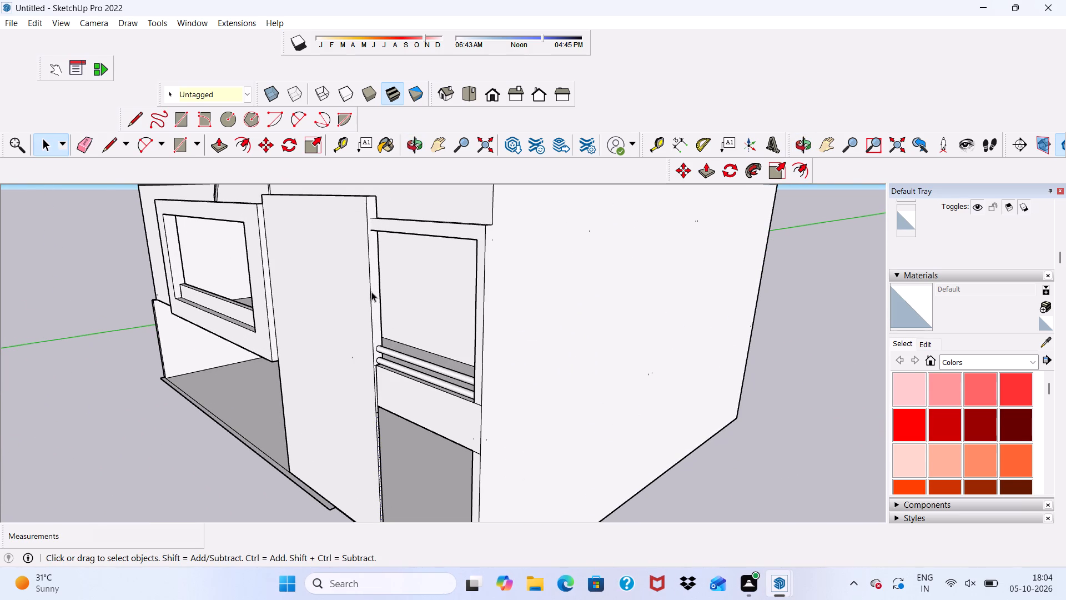
pyautogui.scroll(3, 371, 291)
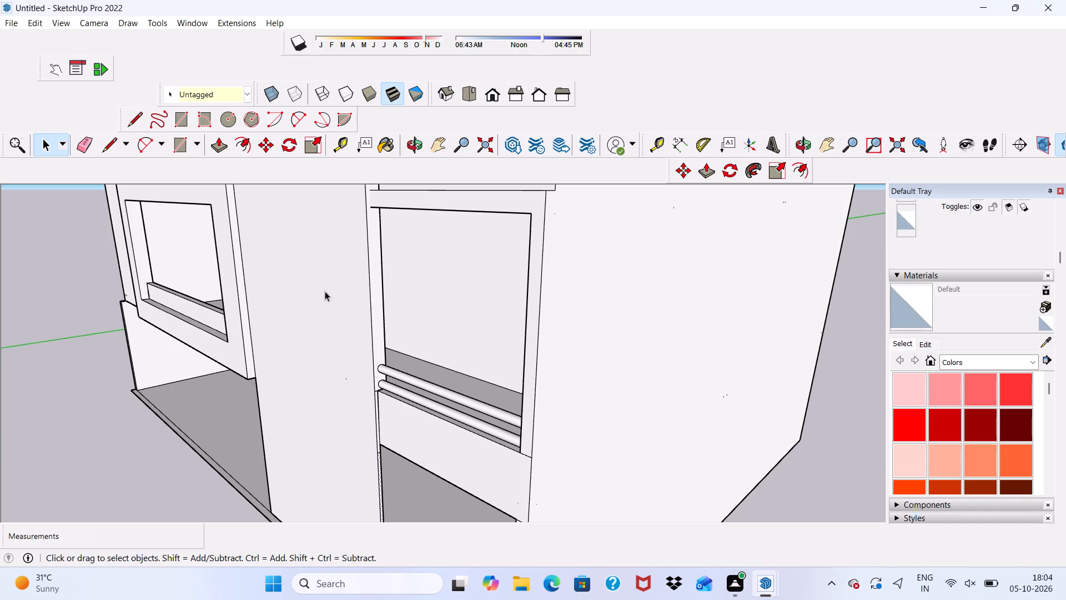
pyautogui.scroll(-3, 315, 284)
pyautogui.moveTo(314, 284); pyautogui.dragTo(383, 247, button='middle')
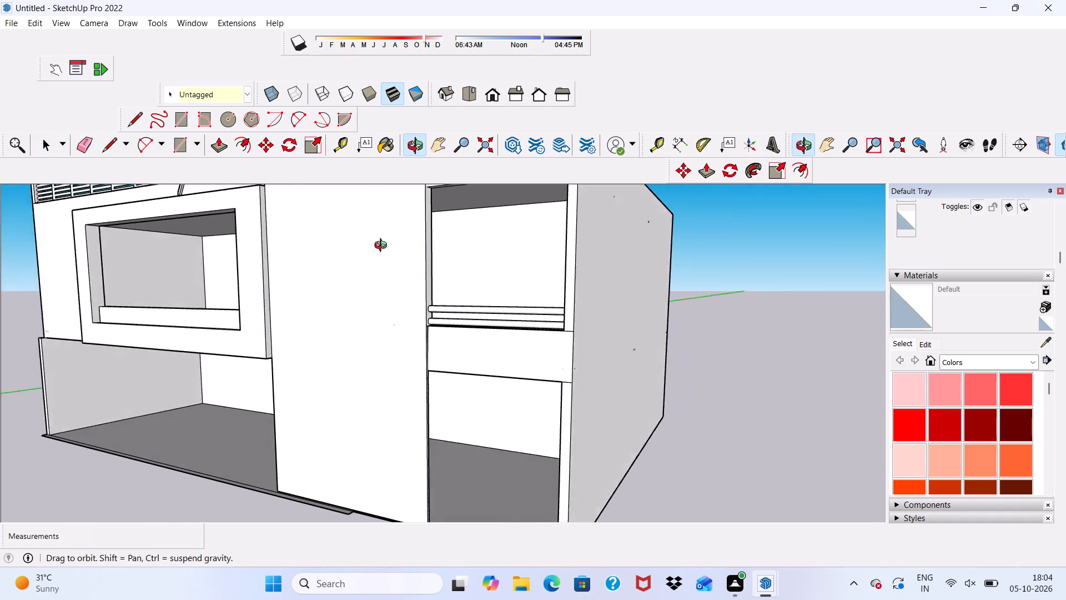
pyautogui.moveTo(383, 247); pyautogui.dragTo(412, 256, button='middle')
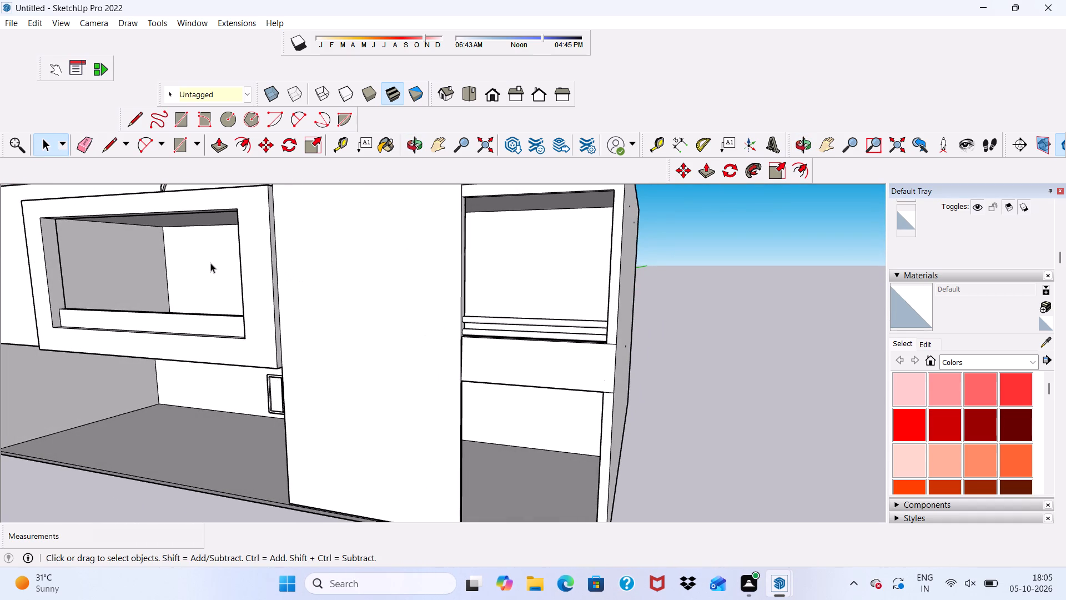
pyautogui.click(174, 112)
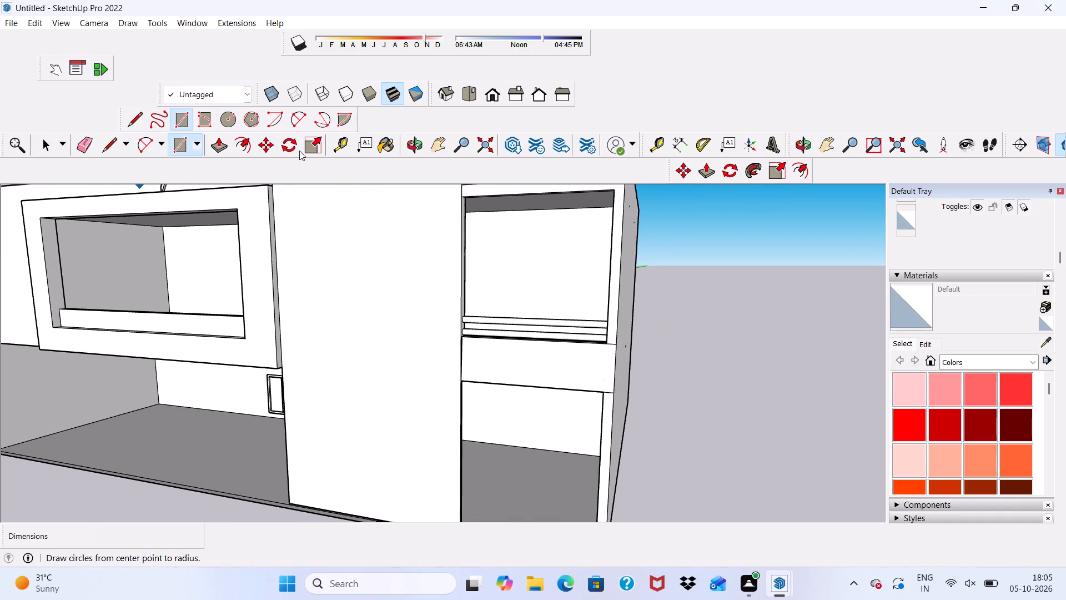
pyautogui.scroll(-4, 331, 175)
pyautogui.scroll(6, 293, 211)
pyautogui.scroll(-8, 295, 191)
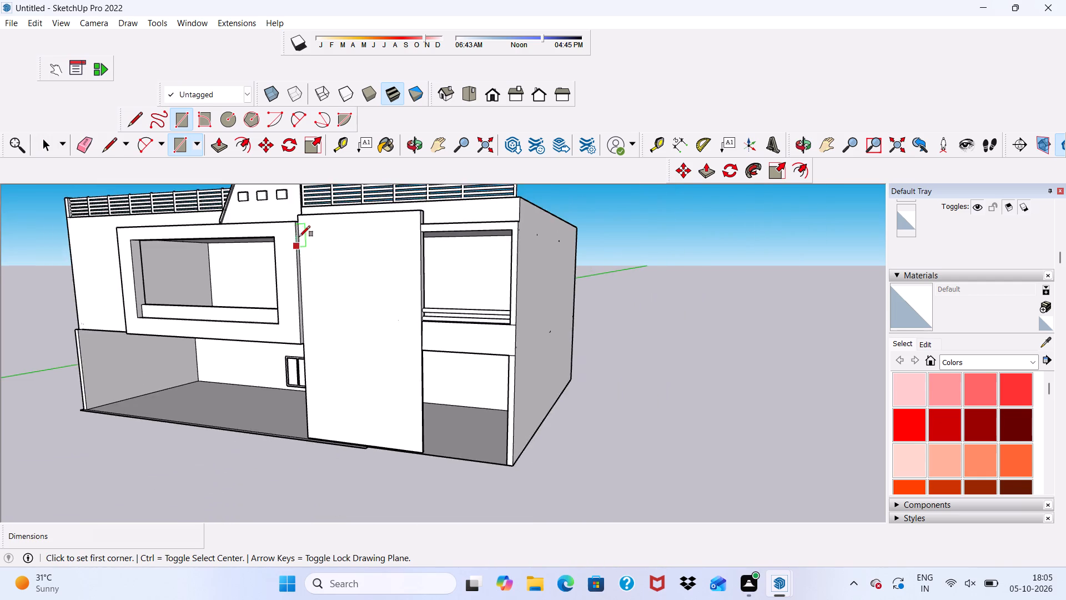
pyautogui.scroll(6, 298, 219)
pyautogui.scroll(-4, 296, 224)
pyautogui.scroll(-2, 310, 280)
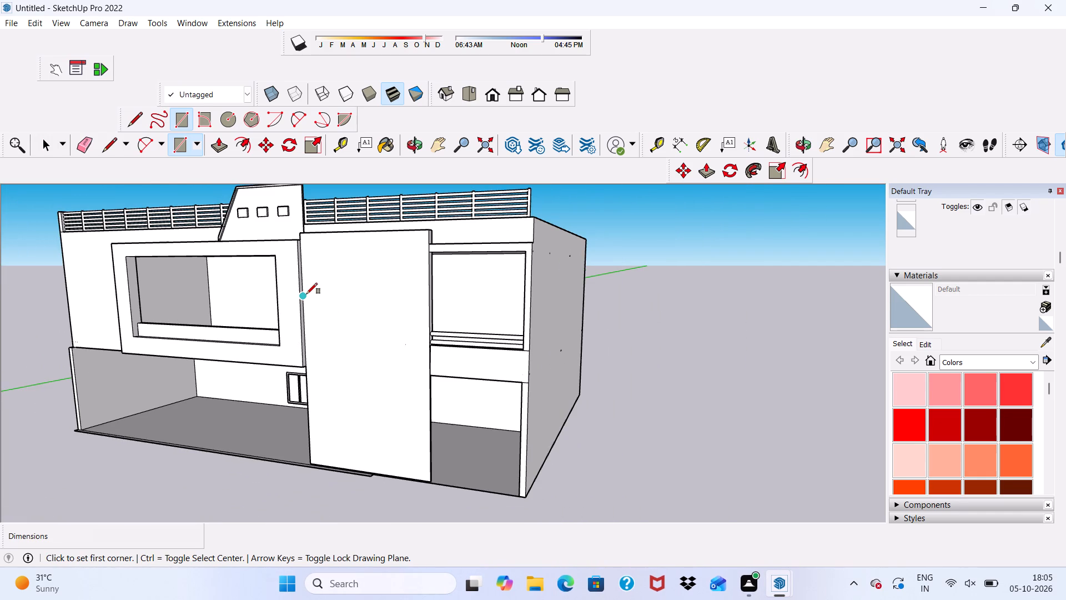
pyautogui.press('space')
# Push/Pull the narrow top face of the full-height facade panel upward about 14' 11/16", above the roof railing.
pyautogui.scroll(-2, 306, 294)
pyautogui.moveTo(350, 289); pyautogui.dragTo(190, 427, button='middle')
pyautogui.scroll(4, 354, 263)
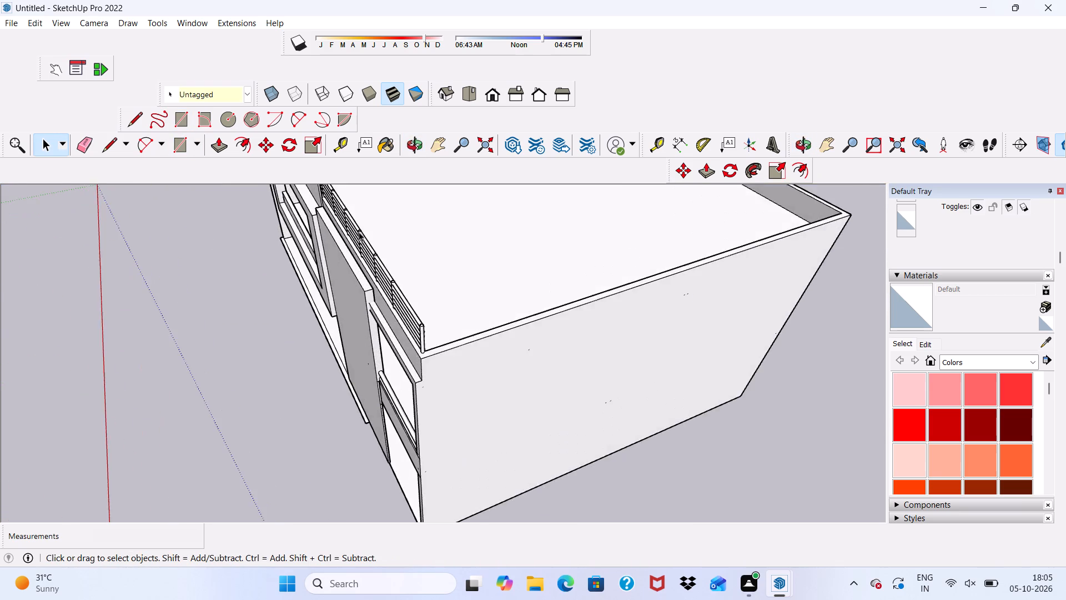
pyautogui.scroll(7, 359, 232)
pyautogui.click(329, 253)
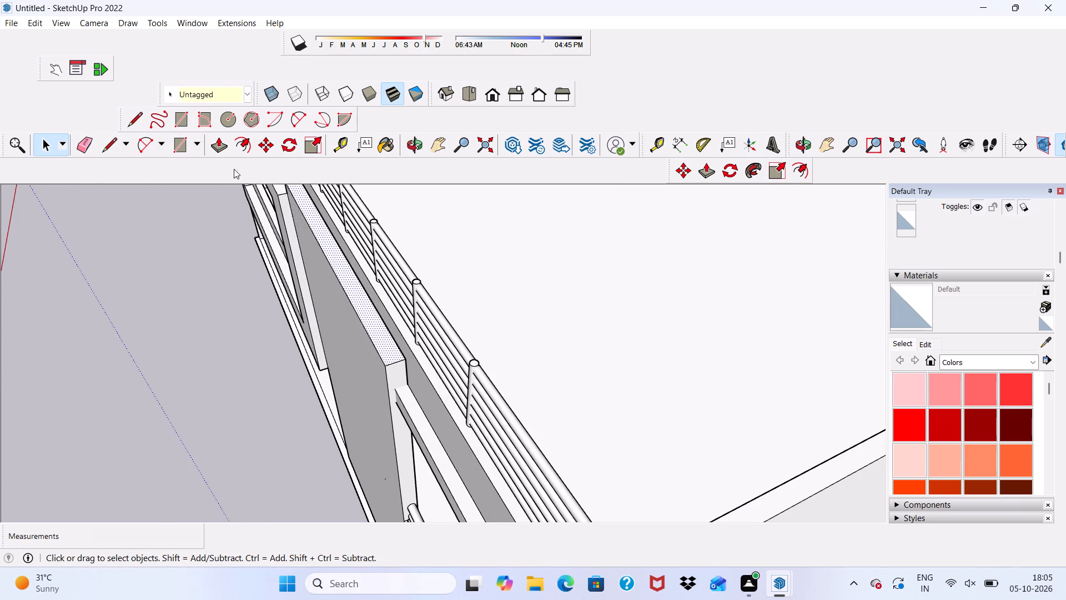
pyautogui.click(214, 141)
pyautogui.scroll(1, 359, 266)
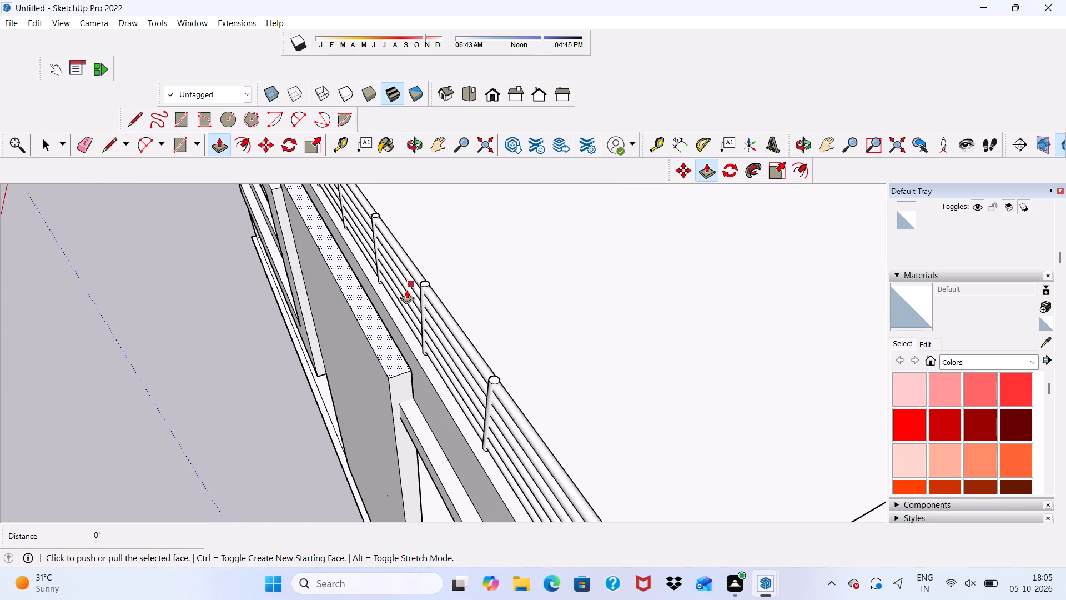
pyautogui.click(368, 321)
pyautogui.scroll(1, 373, 286)
pyautogui.scroll(-8, 373, 286)
pyautogui.scroll(-8, 374, 233)
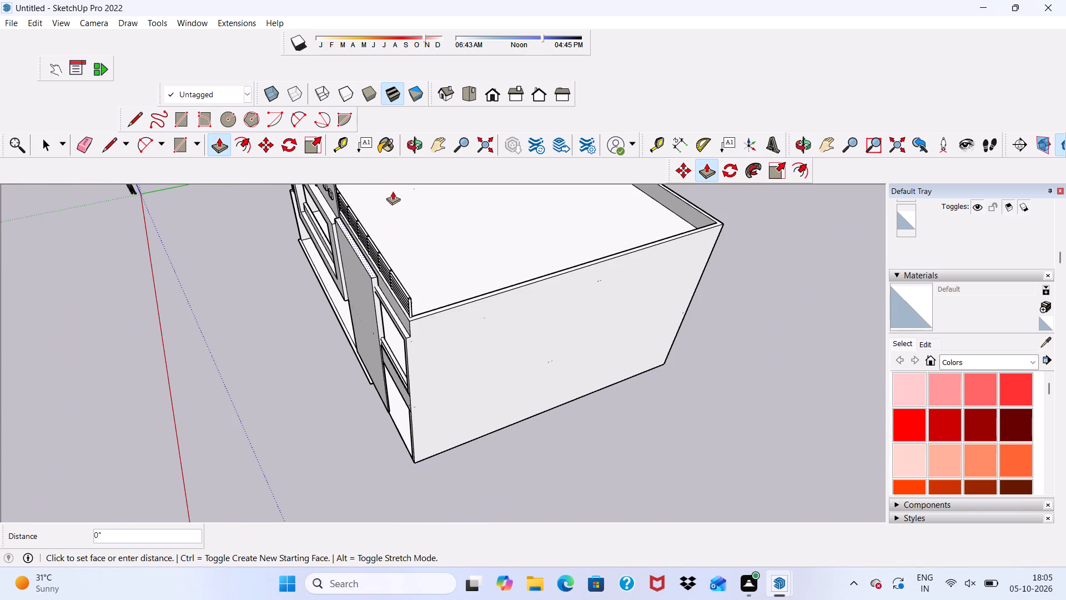
pyautogui.scroll(-8, 378, 184)
pyautogui.moveTo(364, 188); pyautogui.dragTo(515, 131, button='middle')
pyautogui.scroll(7, 295, 240)
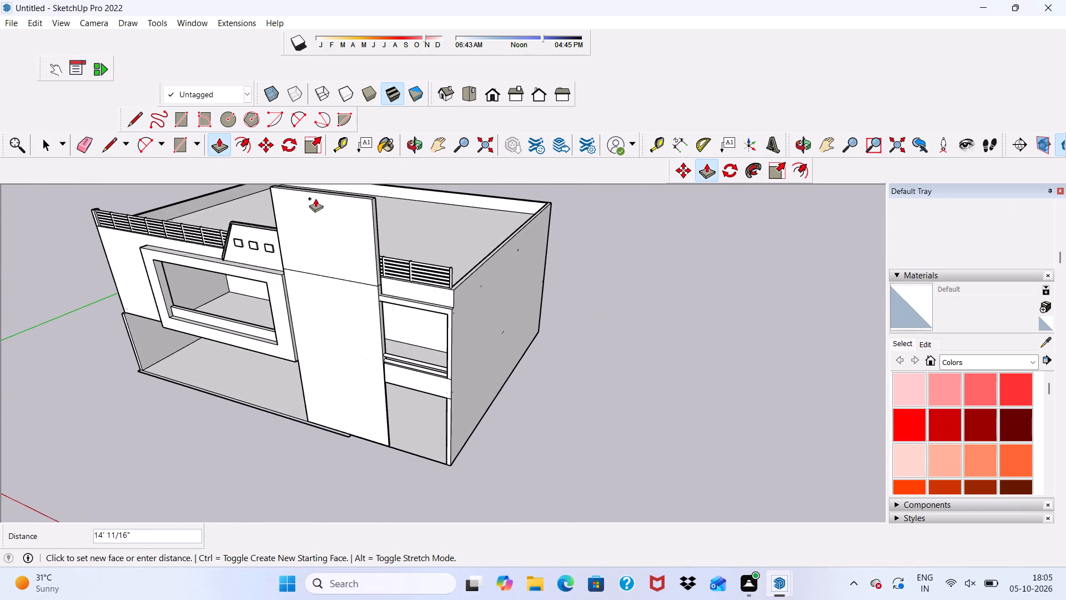
pyautogui.click(315, 198)
# Erase the horizontal seam lines on the raised panel's front face and its narrow balcony-side face.
pyautogui.moveTo(339, 217); pyautogui.dragTo(410, 208, button='middle')
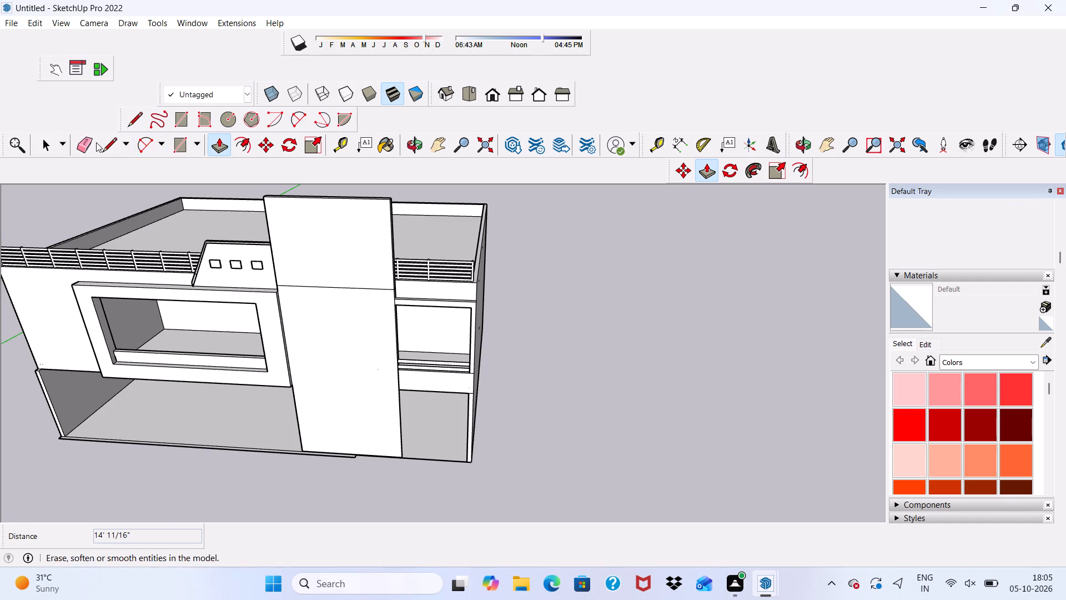
pyautogui.click(86, 146)
pyautogui.scroll(3, 244, 286)
pyautogui.moveTo(296, 284); pyautogui.dragTo(296, 291)
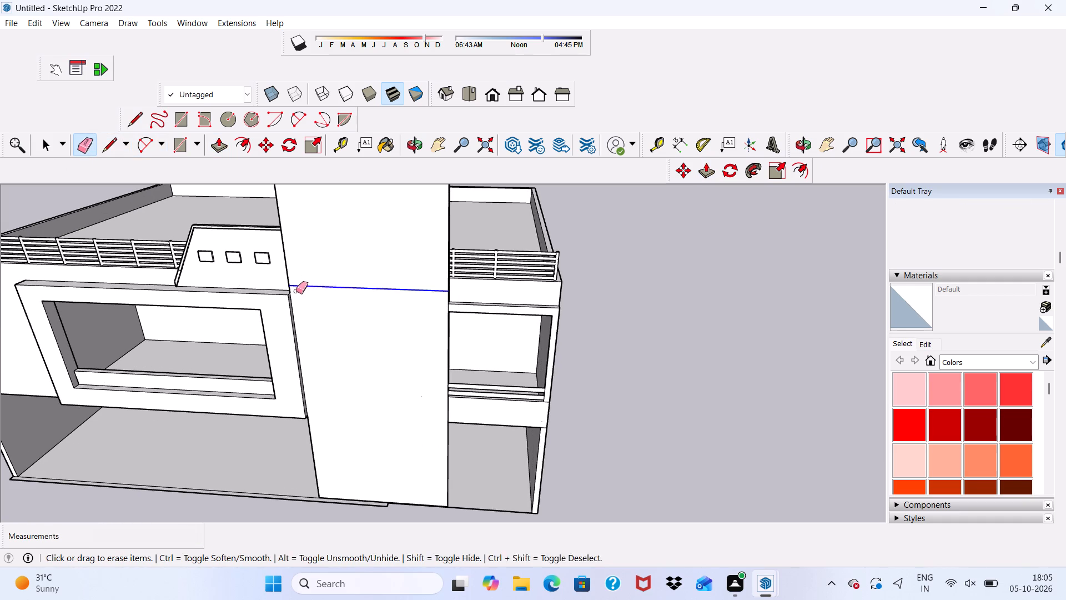
pyautogui.moveTo(296, 291); pyautogui.dragTo(296, 295)
pyautogui.moveTo(378, 274); pyautogui.dragTo(153, 268, button='middle')
pyautogui.scroll(7, 314, 337)
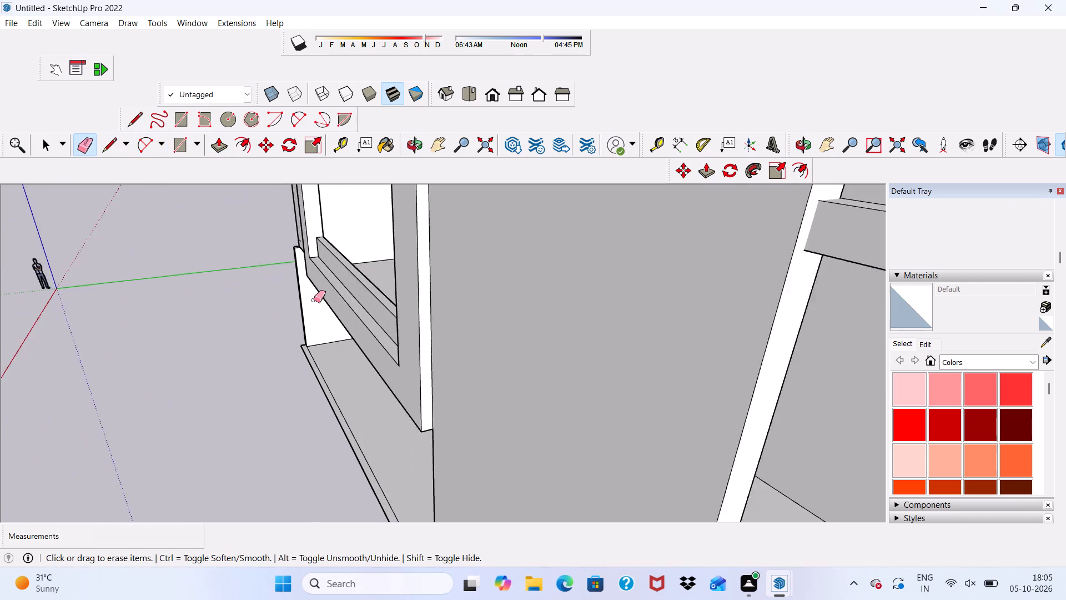
pyautogui.scroll(-6, 299, 306)
pyautogui.scroll(11, 442, 266)
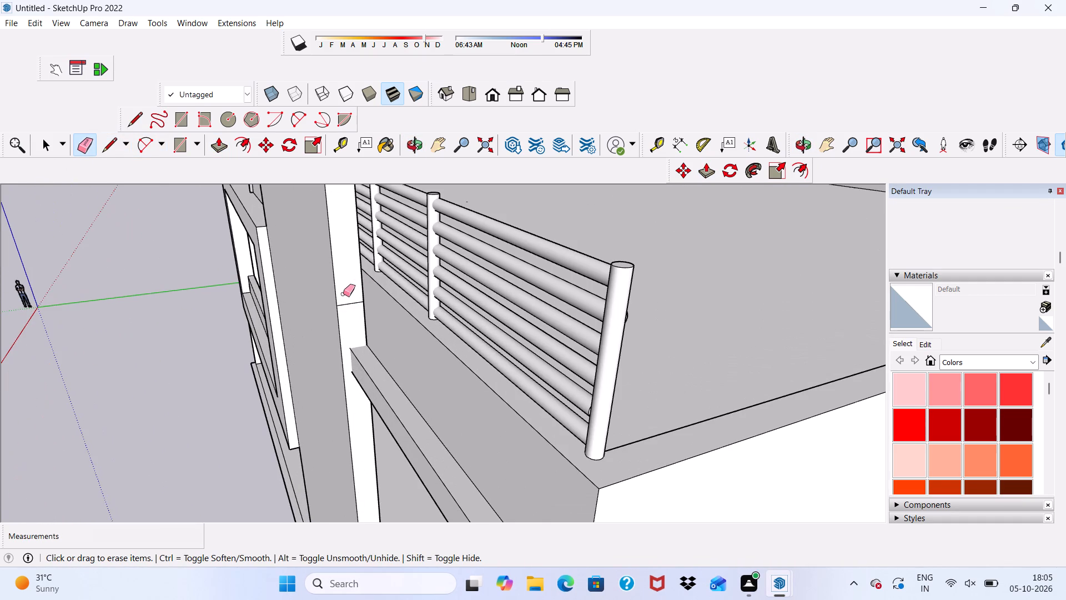
pyautogui.moveTo(343, 294); pyautogui.dragTo(344, 315)
# Erase the leftover vertical and short cross lines on the panel's narrow side face next to the slanted roof panel.
pyautogui.scroll(-4, 283, 333)
pyautogui.moveTo(285, 334); pyautogui.dragTo(545, 338, button='middle')
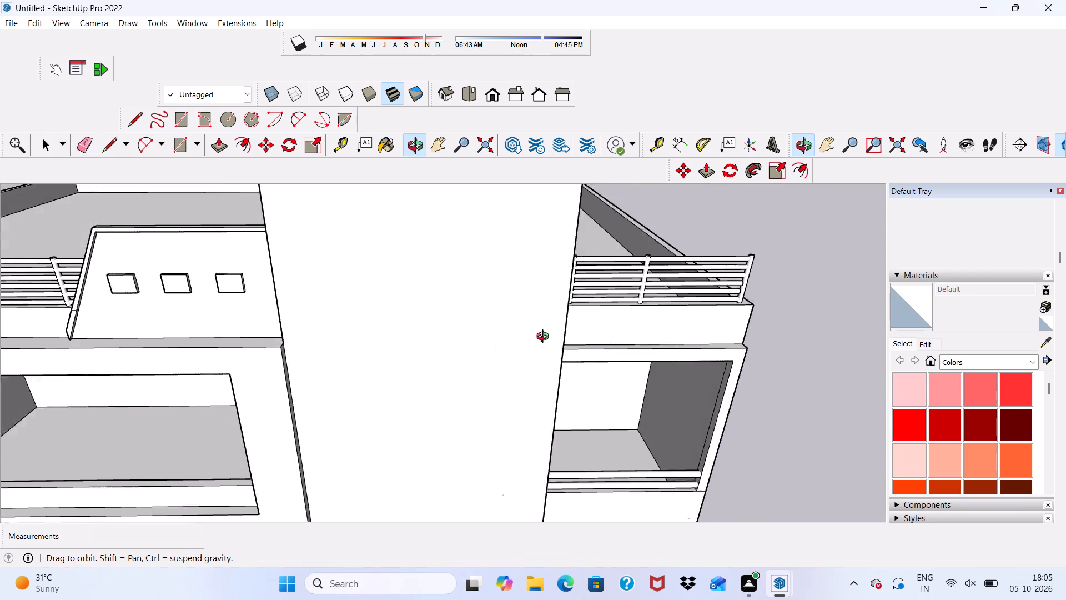
pyautogui.moveTo(545, 338); pyautogui.dragTo(559, 334, button='middle')
pyautogui.moveTo(305, 333); pyautogui.dragTo(483, 346, button='middle')
pyautogui.scroll(2, 352, 363)
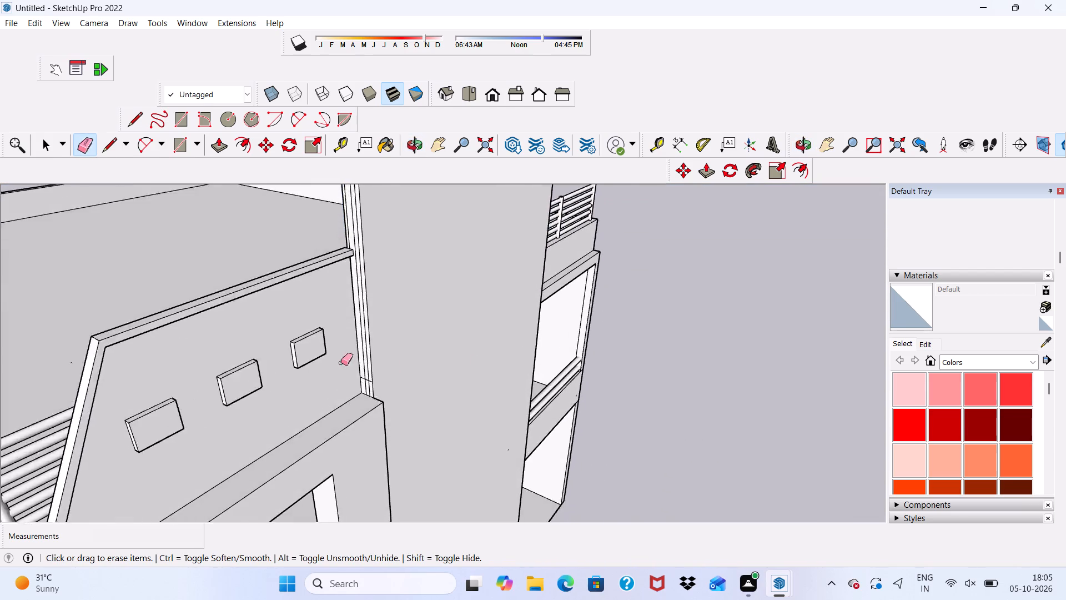
pyautogui.scroll(5, 341, 363)
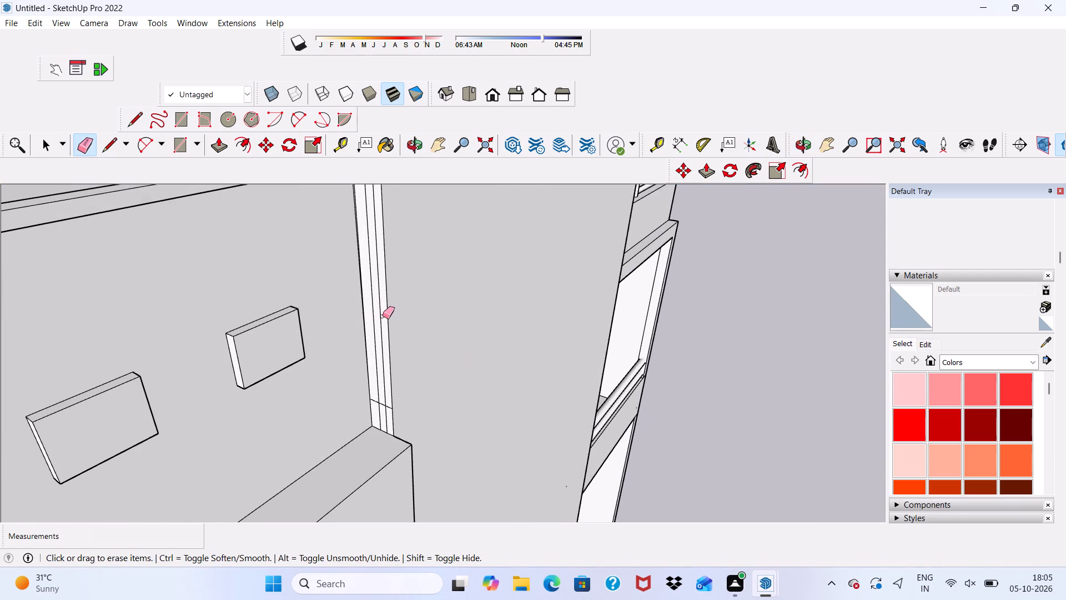
pyautogui.scroll(3, 383, 317)
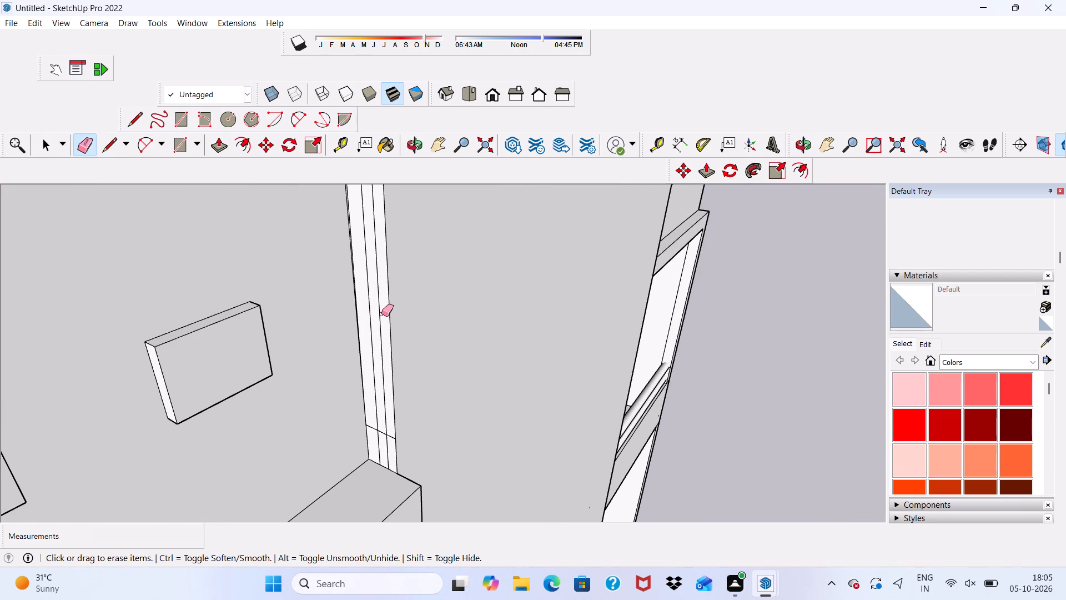
pyautogui.scroll(3, 386, 331)
pyautogui.moveTo(379, 292); pyautogui.dragTo(362, 303)
pyautogui.scroll(-4, 362, 303)
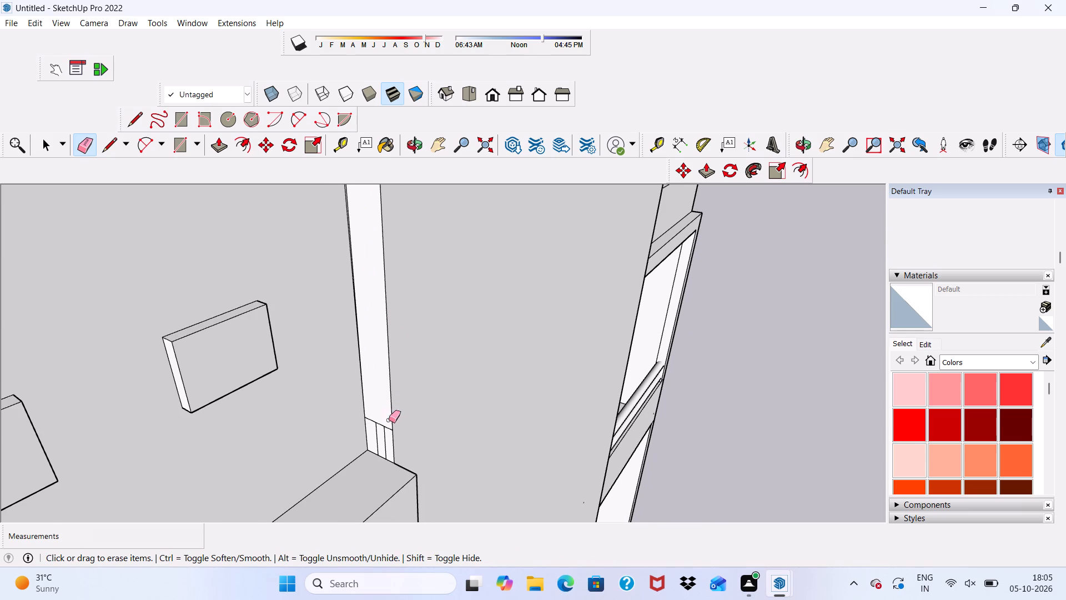
pyautogui.scroll(3, 386, 432)
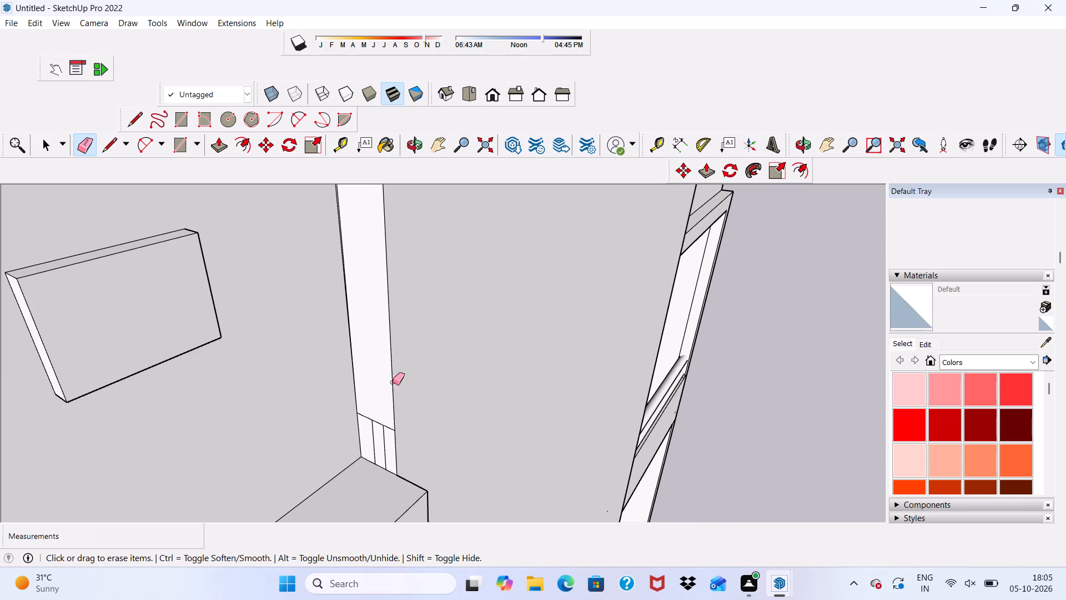
pyautogui.moveTo(379, 413); pyautogui.dragTo(376, 444)
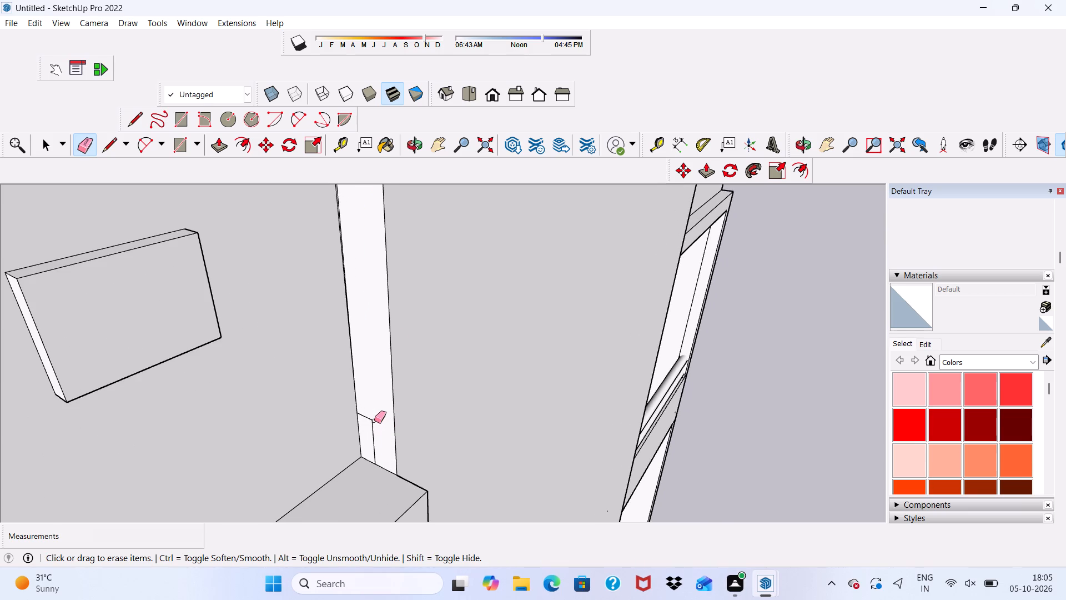
pyautogui.moveTo(369, 422); pyautogui.dragTo(376, 441)
pyautogui.moveTo(361, 414); pyautogui.dragTo(361, 414)
pyautogui.moveTo(361, 414); pyautogui.dragTo(361, 419)
pyautogui.scroll(-8, 286, 395)
pyautogui.scroll(1, 308, 372)
pyautogui.scroll(-2, 308, 372)
pyautogui.scroll(2, 308, 372)
pyautogui.scroll(-1, 308, 372)
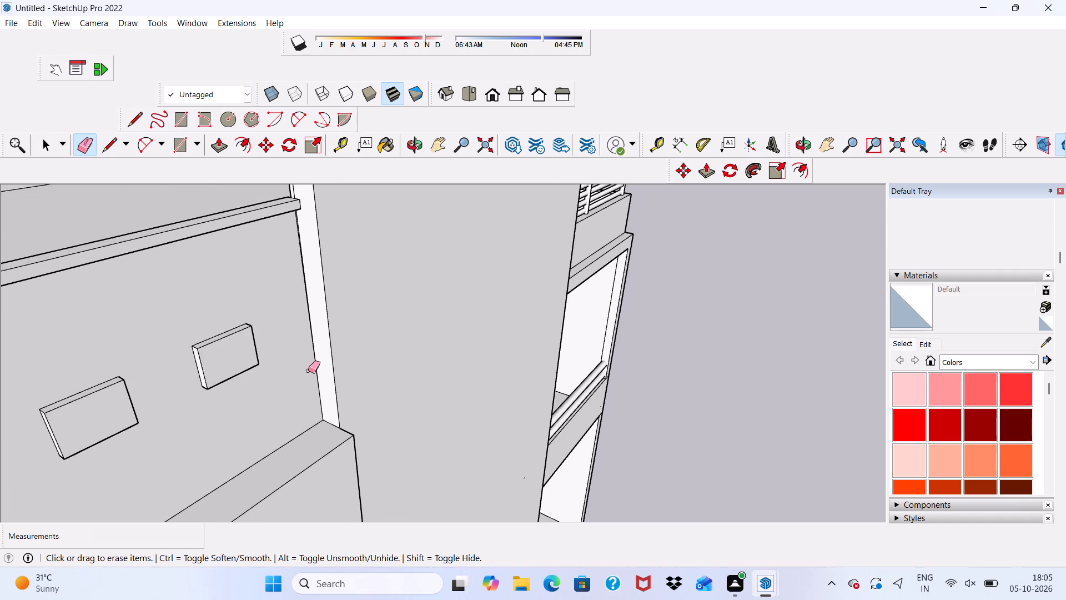
pyautogui.scroll(-3, 308, 371)
pyautogui.press('space')
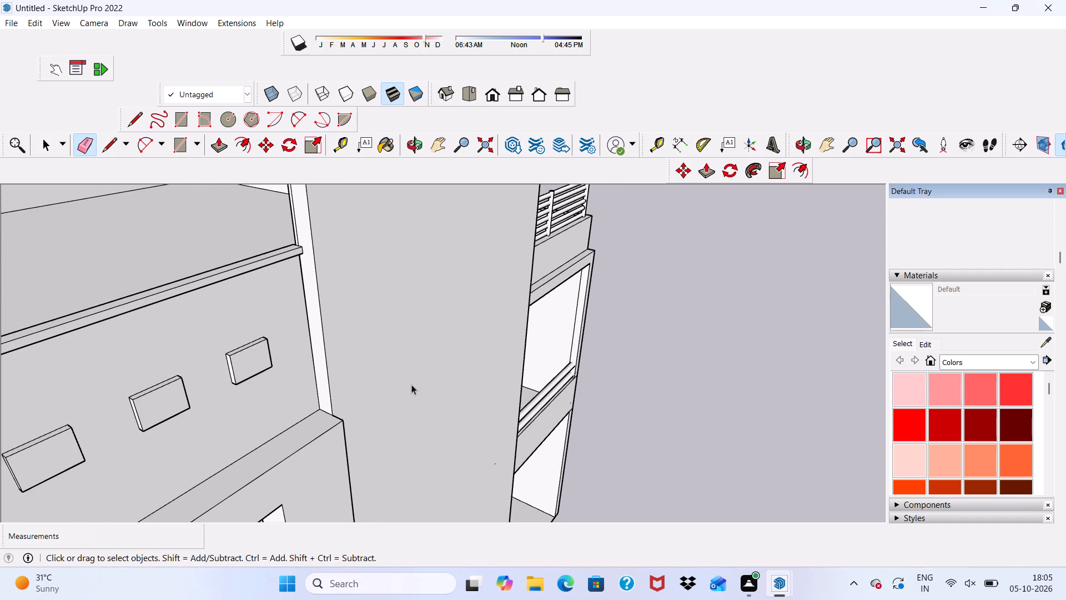
# Erase the remaining vertical line near the rear edge of the raised panel's narrow side face, above the slanted roof panel.
pyautogui.moveTo(411, 384); pyautogui.dragTo(377, 343, button='middle')
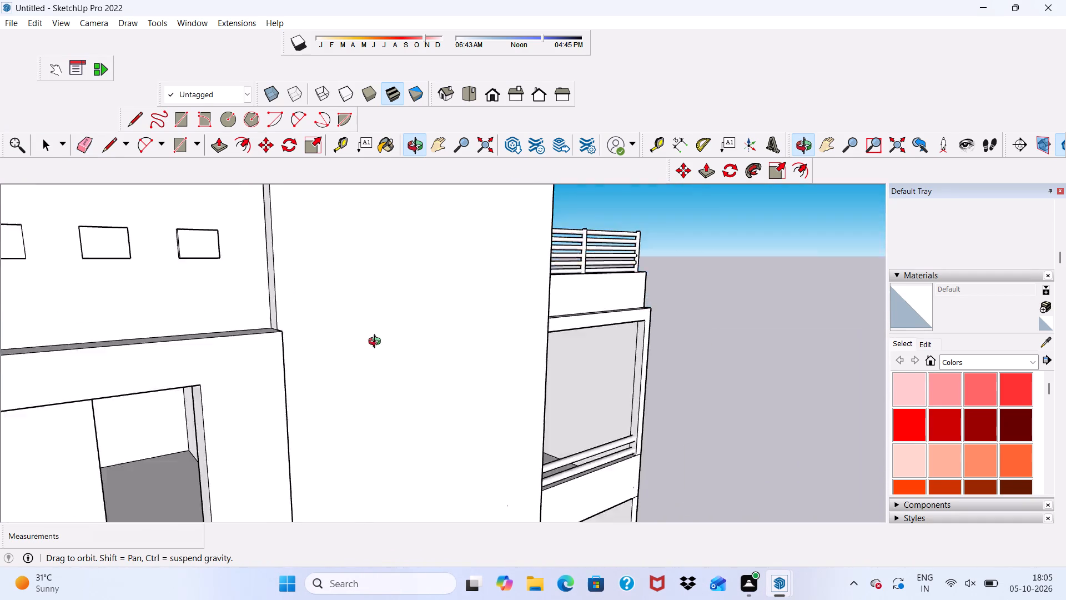
pyautogui.moveTo(377, 343); pyautogui.dragTo(388, 352, button='middle')
pyautogui.scroll(-6, 397, 358)
pyautogui.scroll(-6, 283, 146)
pyautogui.scroll(-5, 344, 276)
pyautogui.moveTo(319, 256); pyautogui.dragTo(413, 257, button='middle')
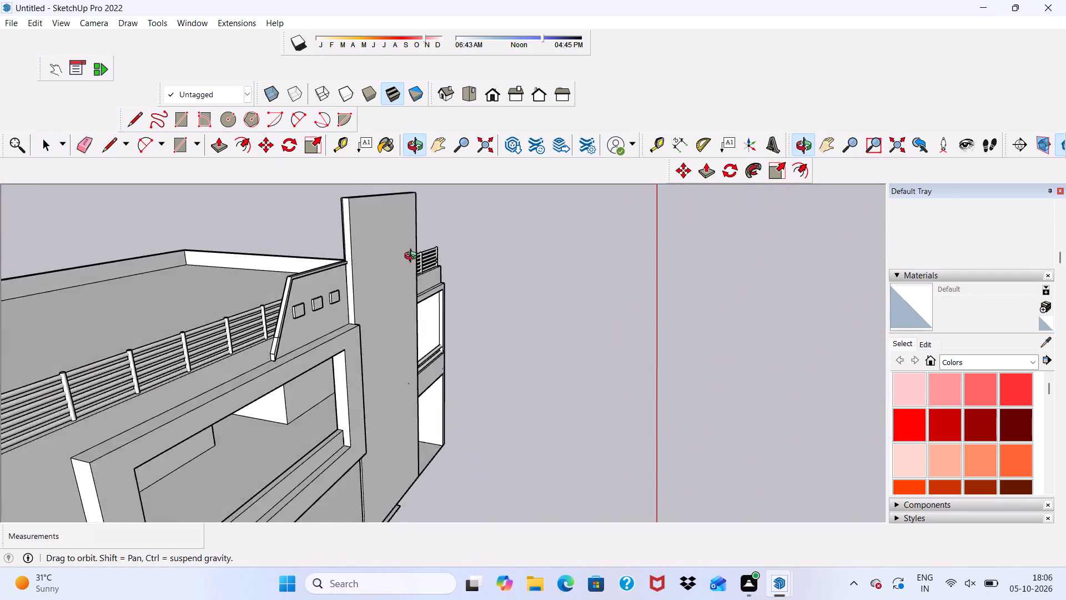
pyautogui.moveTo(413, 257); pyautogui.dragTo(464, 275, button='middle')
pyautogui.scroll(5, 396, 281)
pyautogui.moveTo(343, 252); pyautogui.dragTo(444, 299, button='middle')
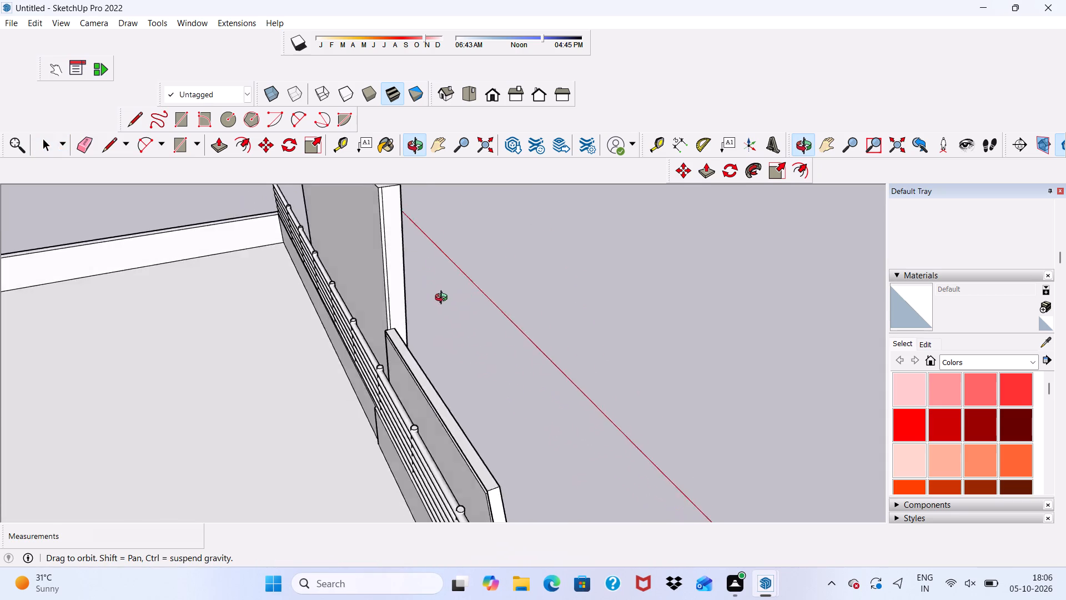
pyautogui.moveTo(444, 299); pyautogui.dragTo(381, 296, button='middle')
pyautogui.scroll(4, 244, 265)
pyautogui.click(82, 141)
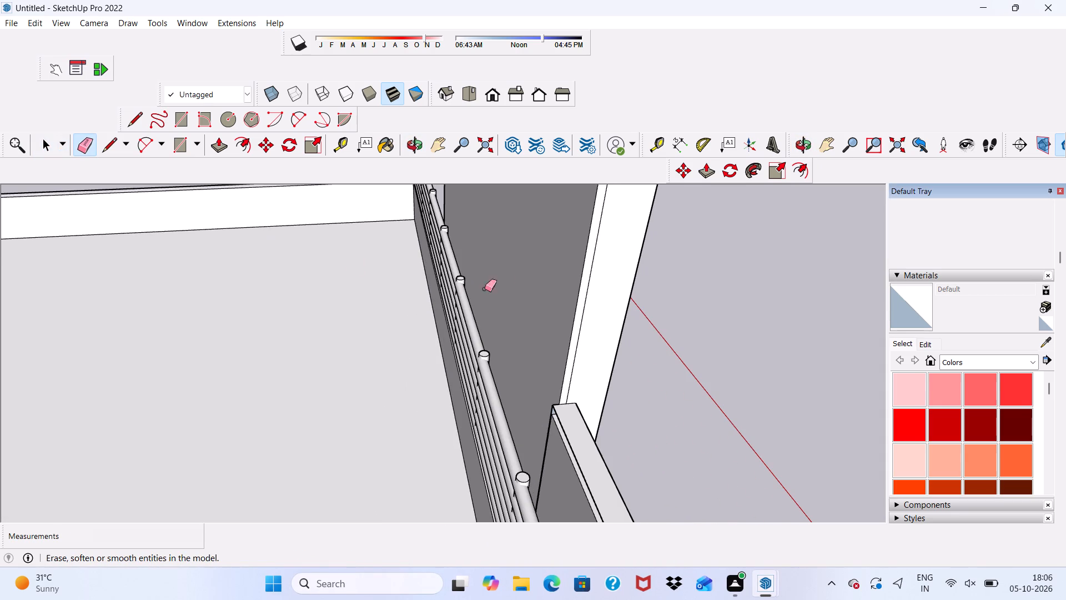
pyautogui.scroll(1, 510, 289)
pyautogui.click(602, 295)
pyautogui.scroll(1, 580, 304)
pyautogui.scroll(-1, 576, 306)
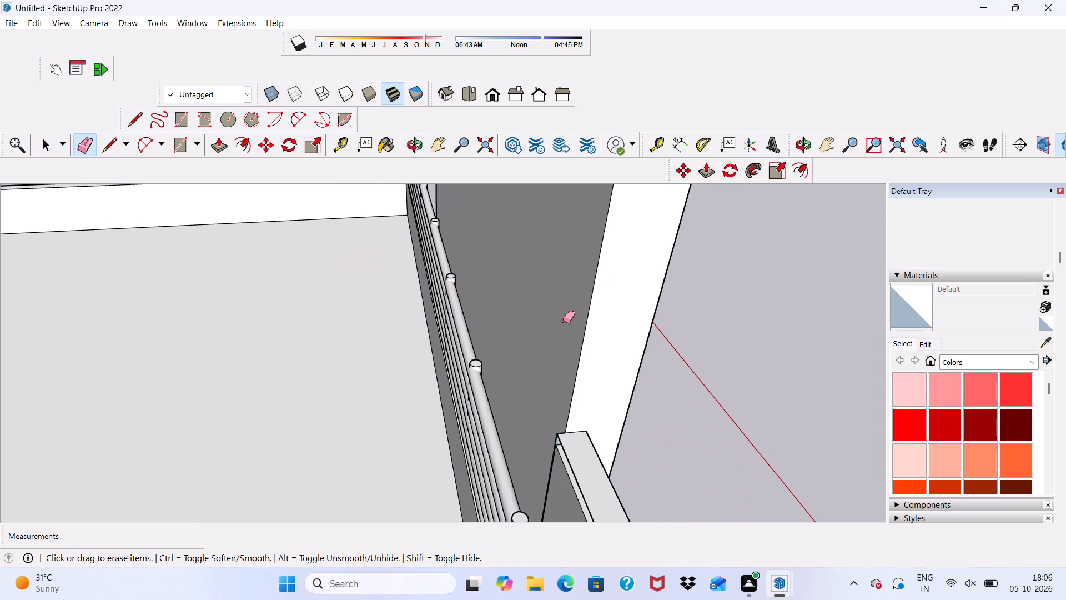
pyautogui.scroll(-11, 563, 321)
pyautogui.scroll(3, 467, 324)
pyautogui.scroll(-2, 467, 326)
pyautogui.moveTo(472, 332); pyautogui.dragTo(67, 338, button='middle')
pyautogui.scroll(2, 238, 267)
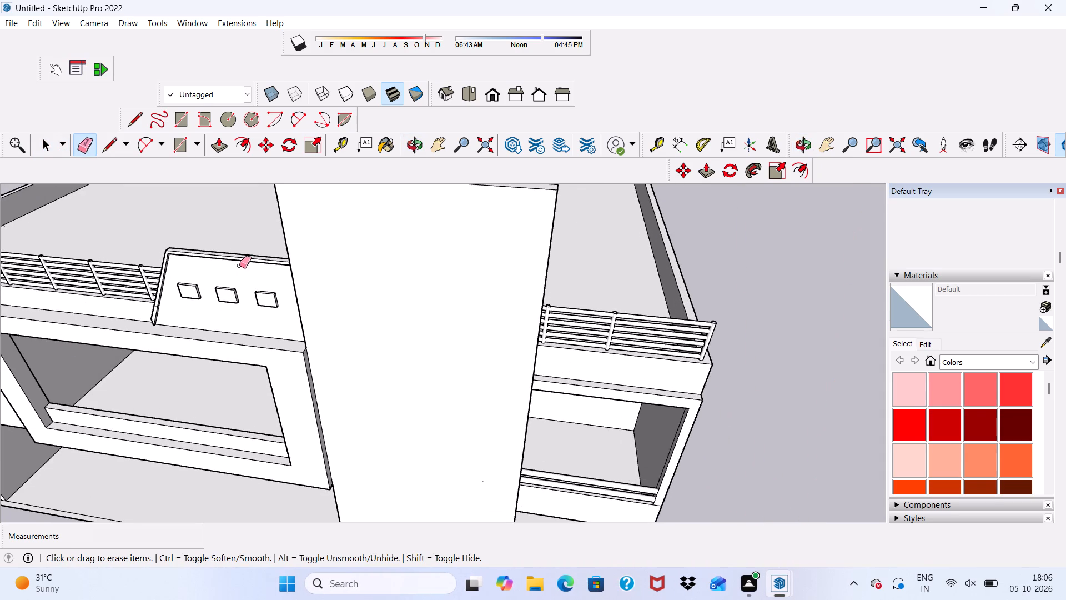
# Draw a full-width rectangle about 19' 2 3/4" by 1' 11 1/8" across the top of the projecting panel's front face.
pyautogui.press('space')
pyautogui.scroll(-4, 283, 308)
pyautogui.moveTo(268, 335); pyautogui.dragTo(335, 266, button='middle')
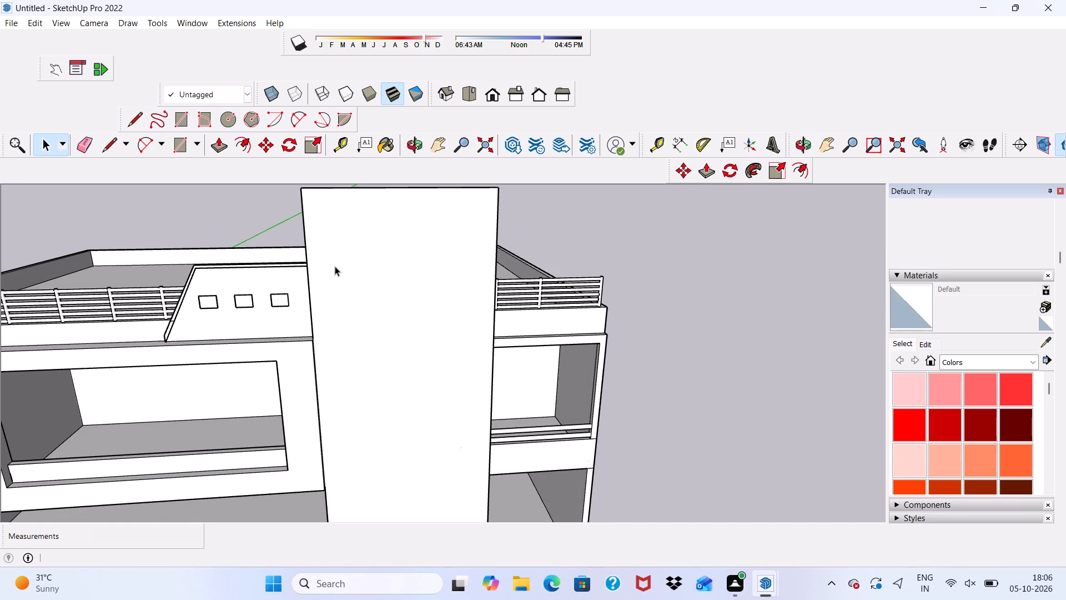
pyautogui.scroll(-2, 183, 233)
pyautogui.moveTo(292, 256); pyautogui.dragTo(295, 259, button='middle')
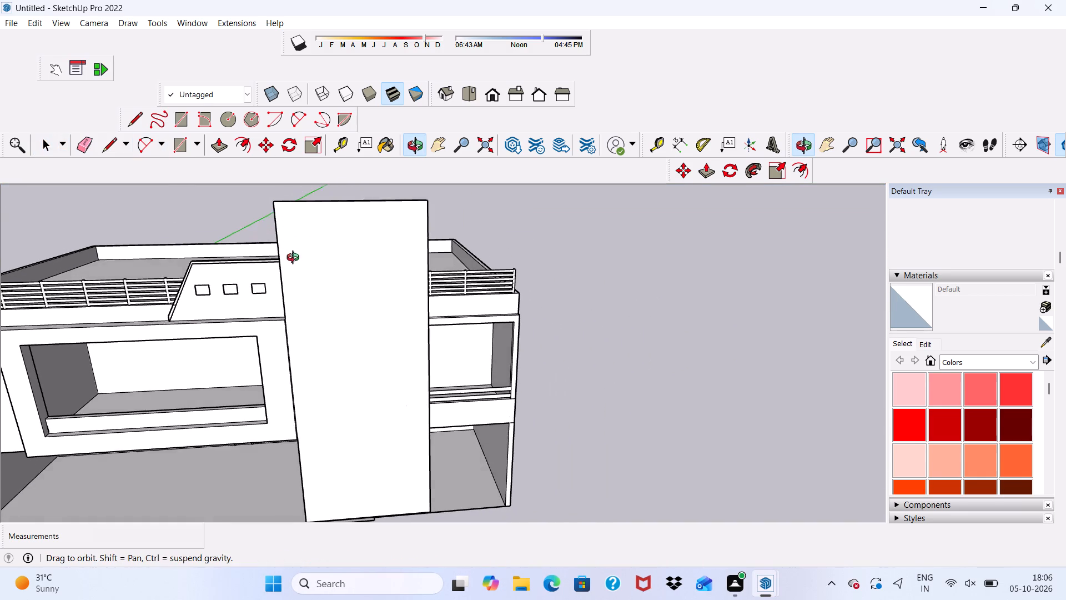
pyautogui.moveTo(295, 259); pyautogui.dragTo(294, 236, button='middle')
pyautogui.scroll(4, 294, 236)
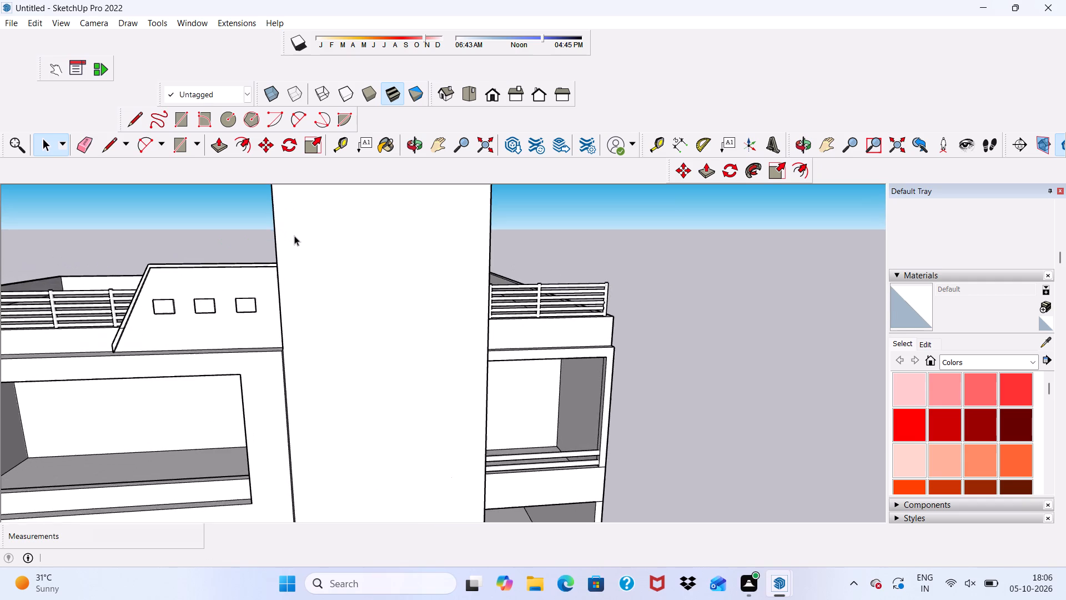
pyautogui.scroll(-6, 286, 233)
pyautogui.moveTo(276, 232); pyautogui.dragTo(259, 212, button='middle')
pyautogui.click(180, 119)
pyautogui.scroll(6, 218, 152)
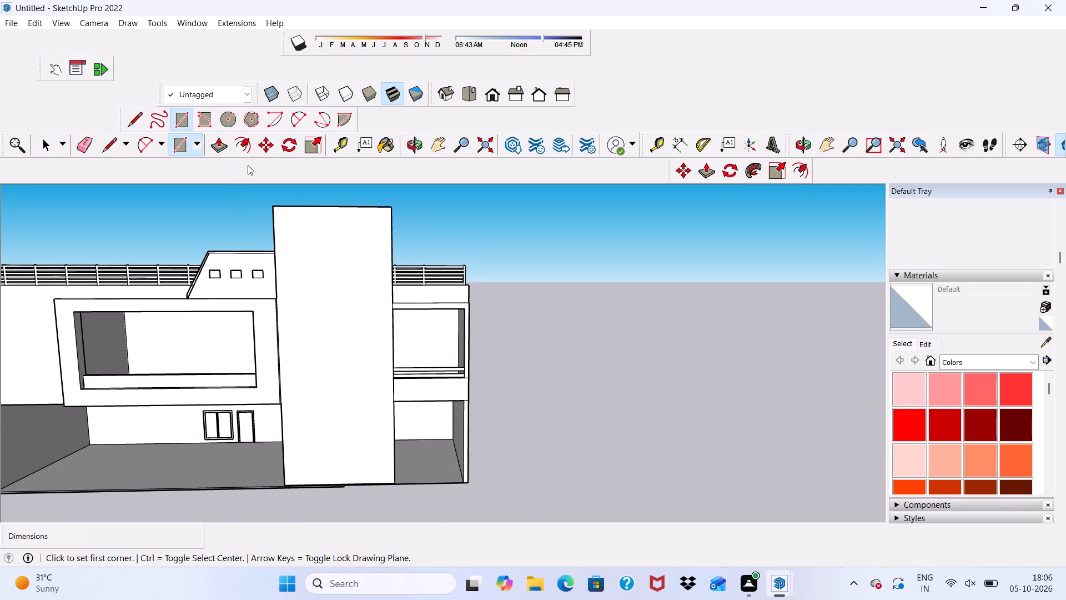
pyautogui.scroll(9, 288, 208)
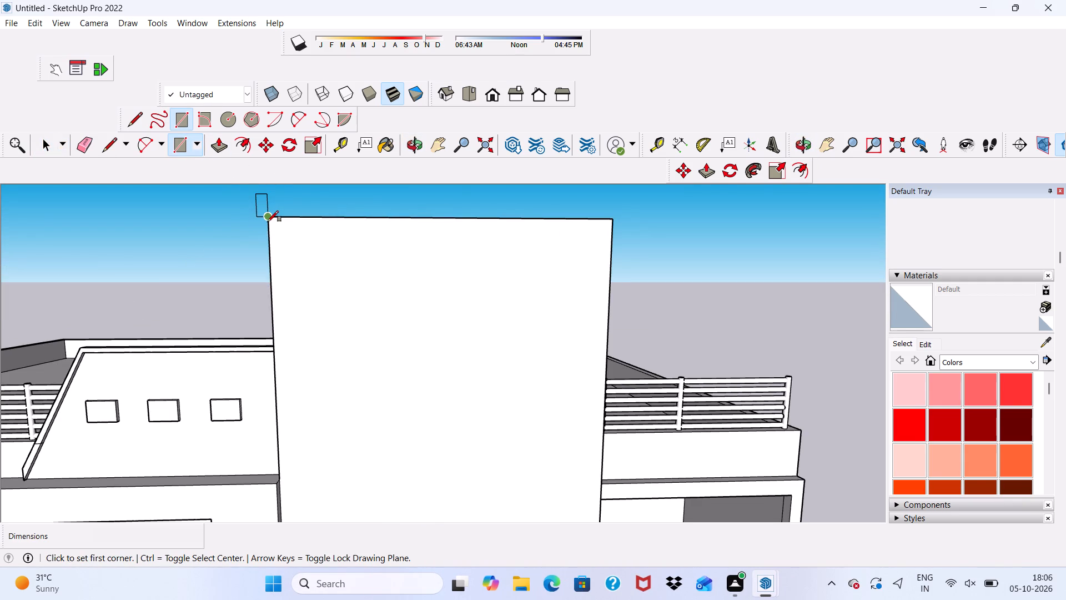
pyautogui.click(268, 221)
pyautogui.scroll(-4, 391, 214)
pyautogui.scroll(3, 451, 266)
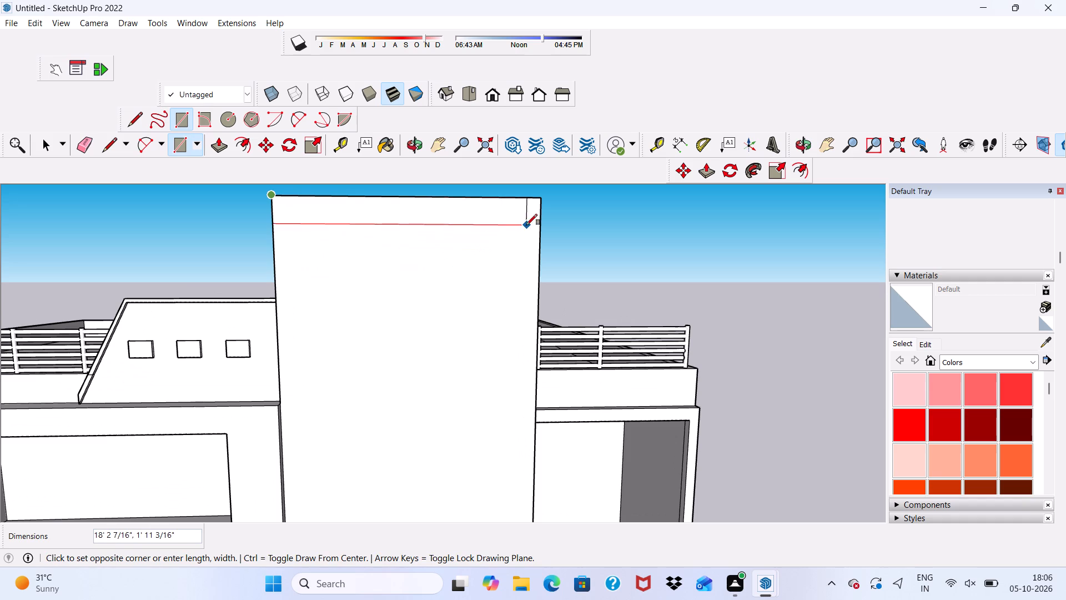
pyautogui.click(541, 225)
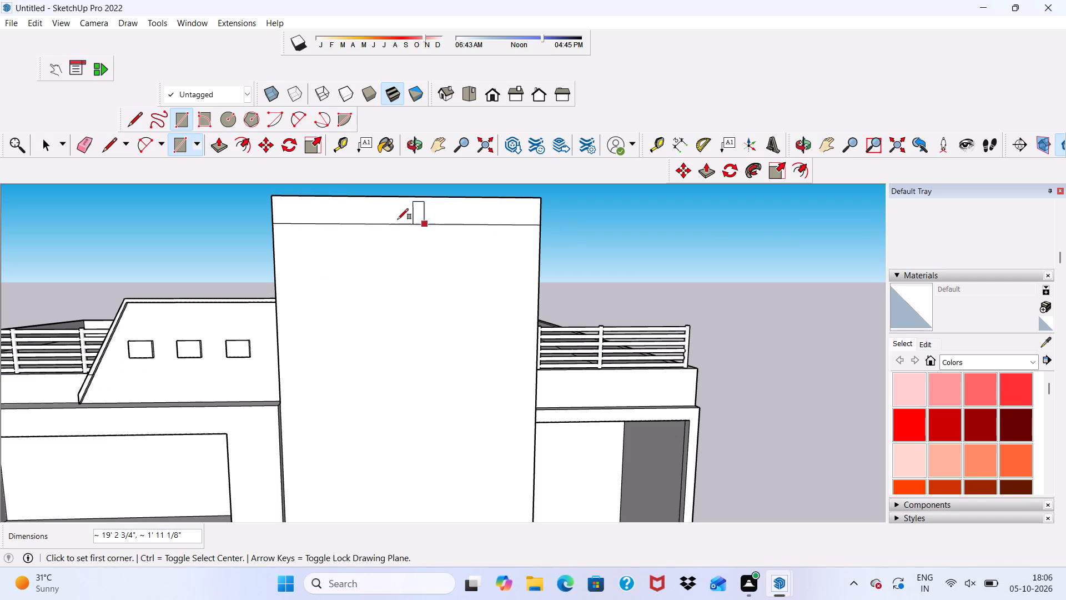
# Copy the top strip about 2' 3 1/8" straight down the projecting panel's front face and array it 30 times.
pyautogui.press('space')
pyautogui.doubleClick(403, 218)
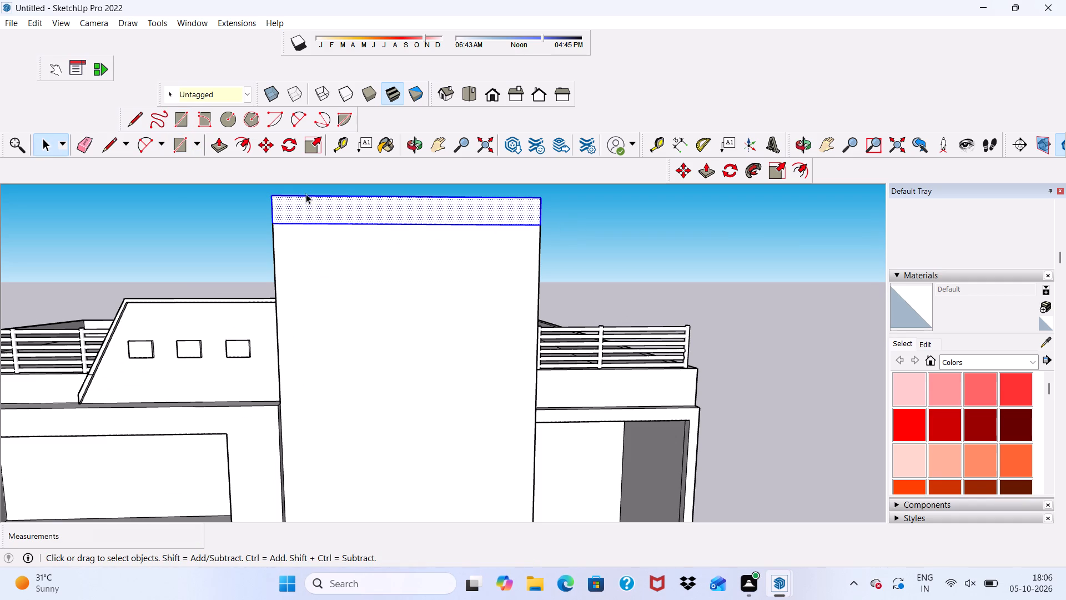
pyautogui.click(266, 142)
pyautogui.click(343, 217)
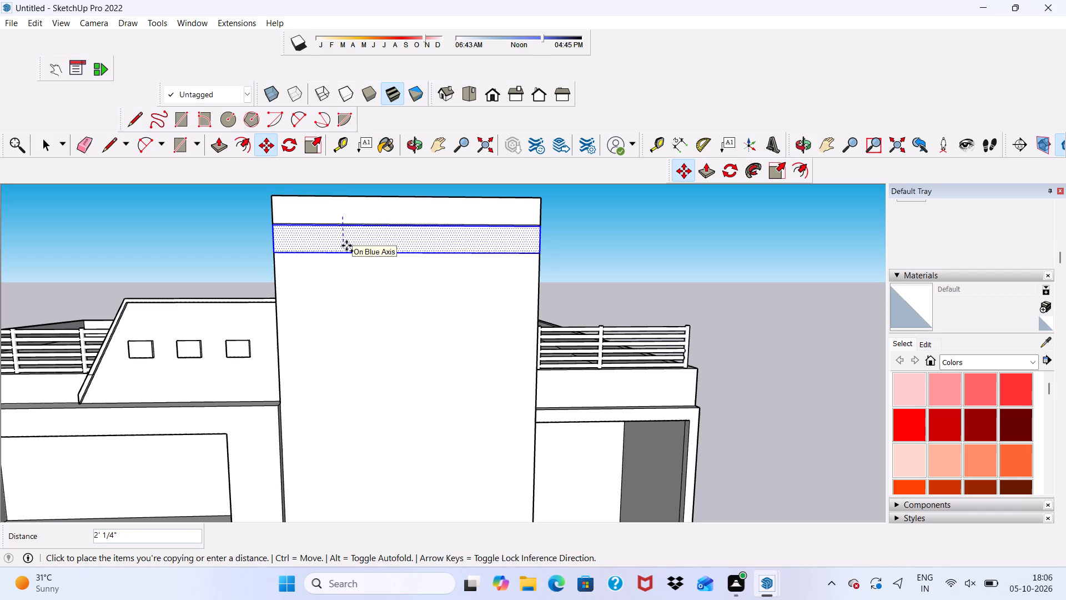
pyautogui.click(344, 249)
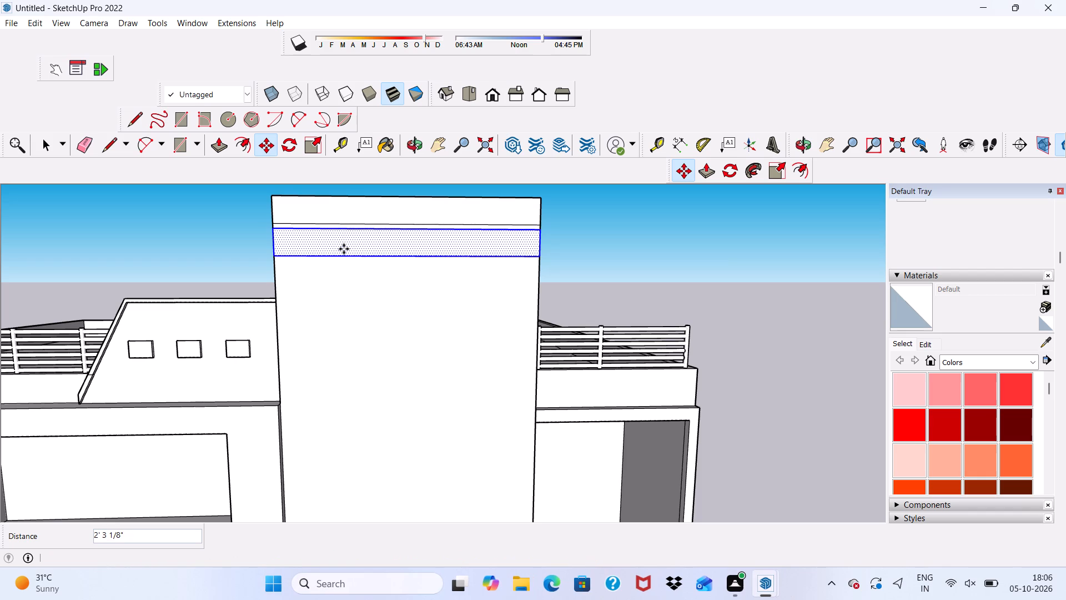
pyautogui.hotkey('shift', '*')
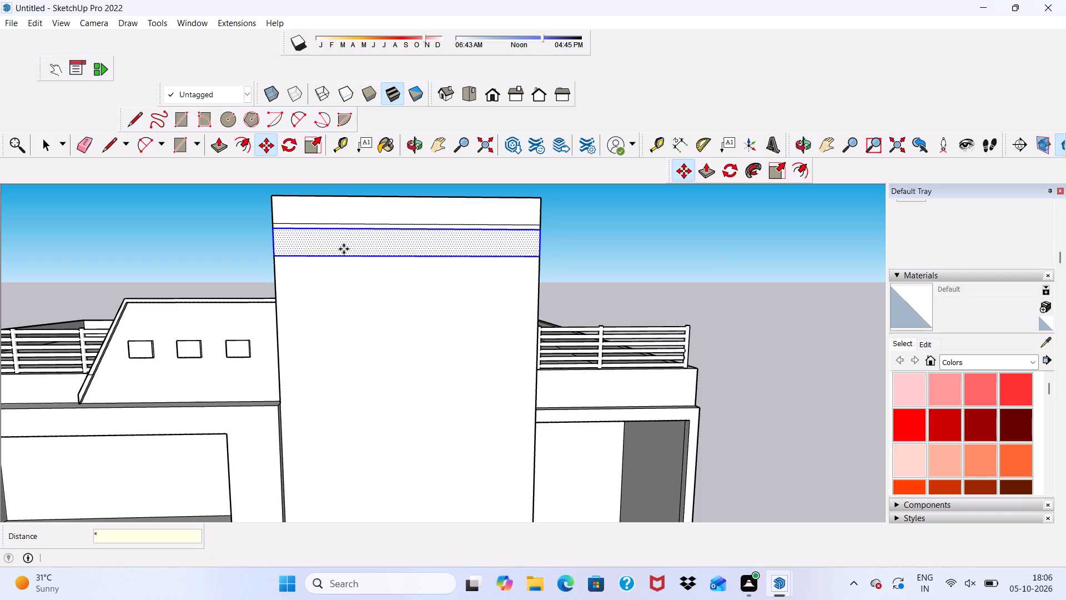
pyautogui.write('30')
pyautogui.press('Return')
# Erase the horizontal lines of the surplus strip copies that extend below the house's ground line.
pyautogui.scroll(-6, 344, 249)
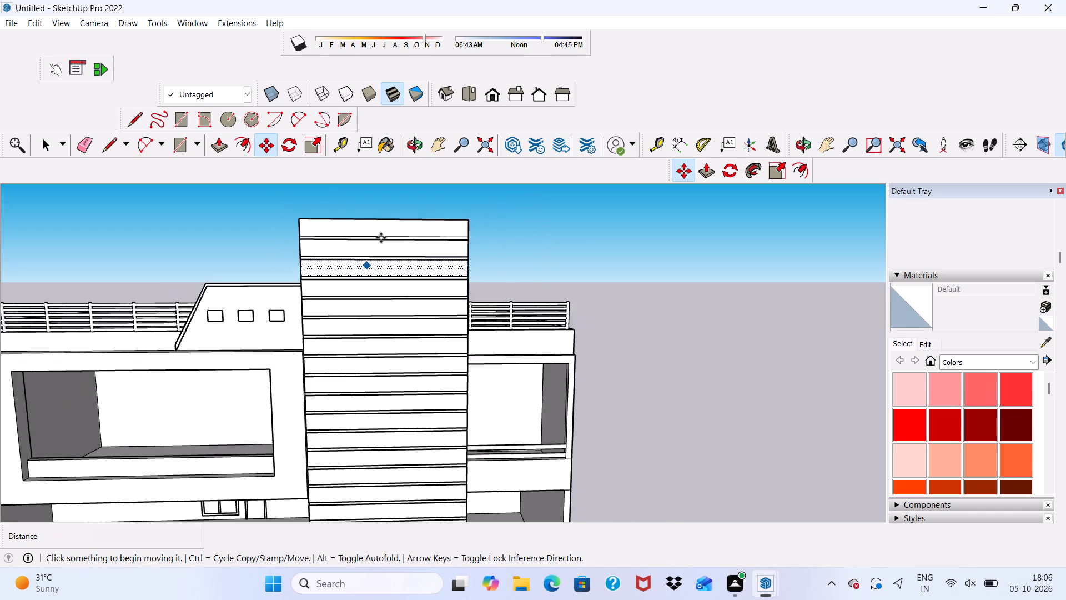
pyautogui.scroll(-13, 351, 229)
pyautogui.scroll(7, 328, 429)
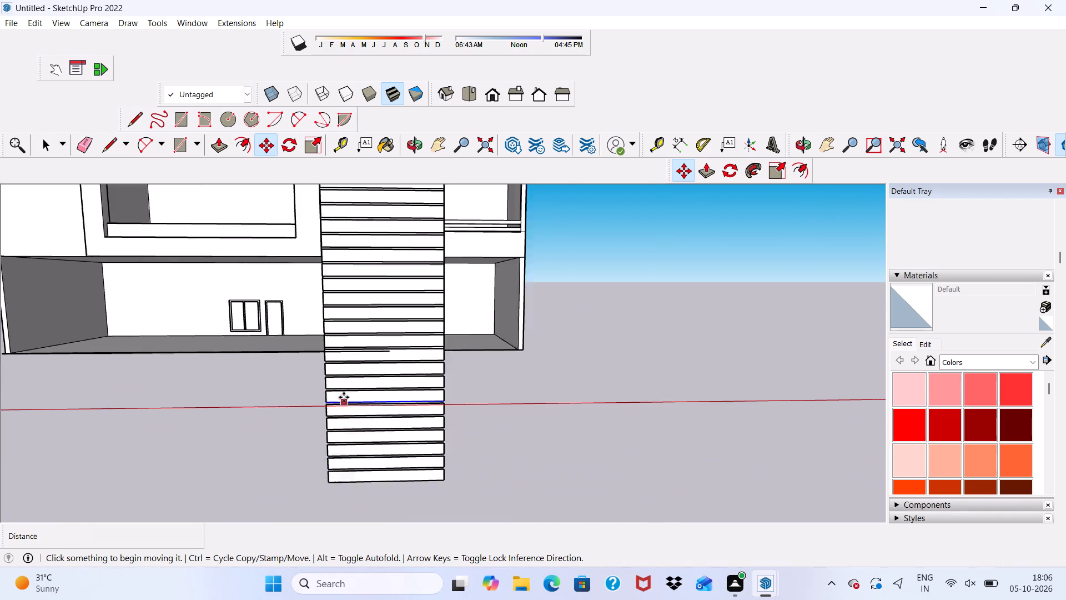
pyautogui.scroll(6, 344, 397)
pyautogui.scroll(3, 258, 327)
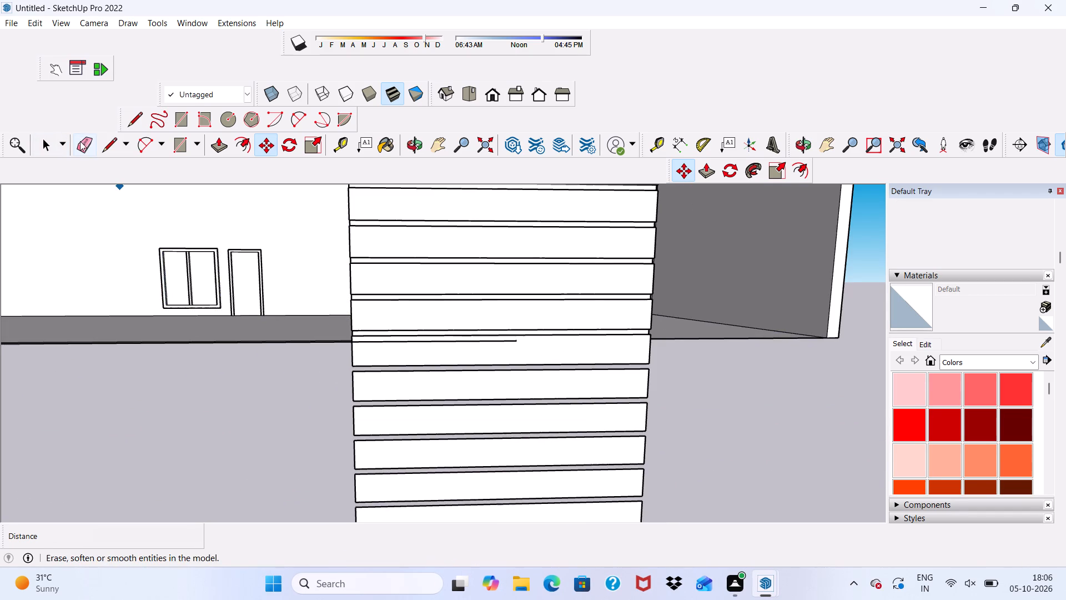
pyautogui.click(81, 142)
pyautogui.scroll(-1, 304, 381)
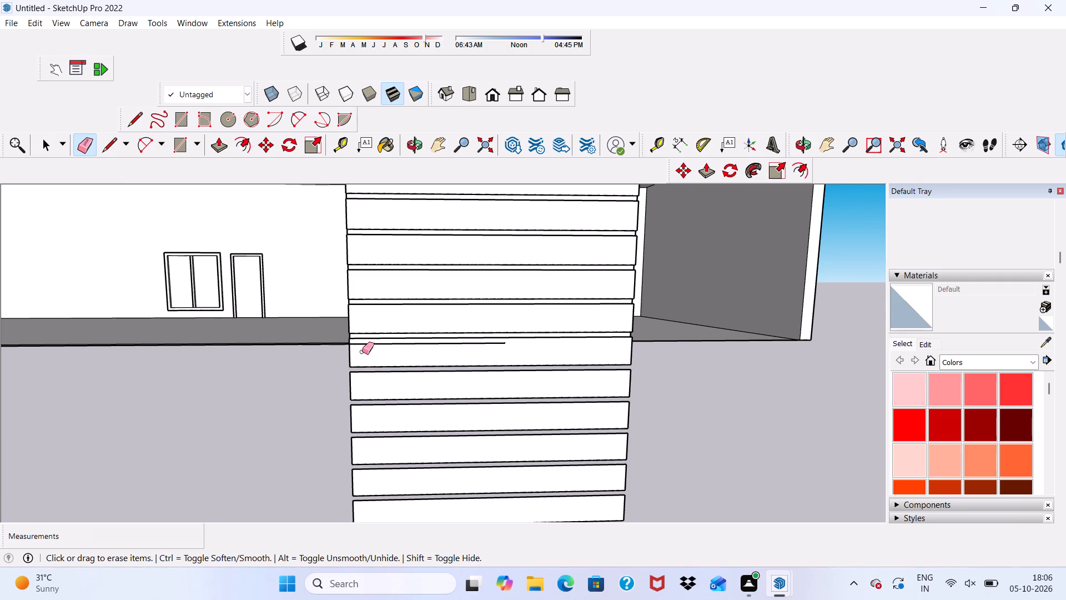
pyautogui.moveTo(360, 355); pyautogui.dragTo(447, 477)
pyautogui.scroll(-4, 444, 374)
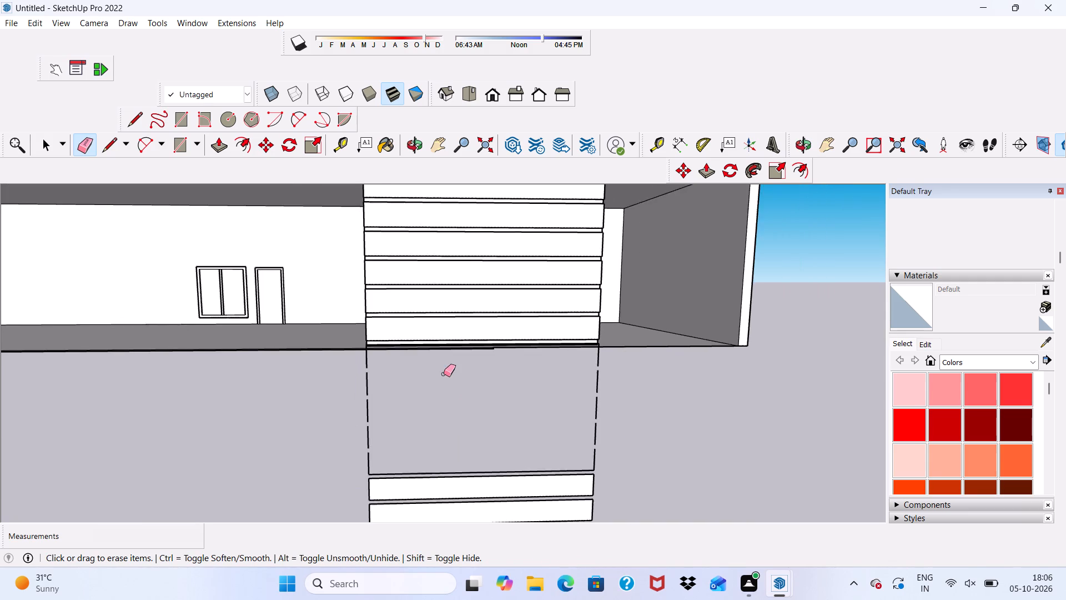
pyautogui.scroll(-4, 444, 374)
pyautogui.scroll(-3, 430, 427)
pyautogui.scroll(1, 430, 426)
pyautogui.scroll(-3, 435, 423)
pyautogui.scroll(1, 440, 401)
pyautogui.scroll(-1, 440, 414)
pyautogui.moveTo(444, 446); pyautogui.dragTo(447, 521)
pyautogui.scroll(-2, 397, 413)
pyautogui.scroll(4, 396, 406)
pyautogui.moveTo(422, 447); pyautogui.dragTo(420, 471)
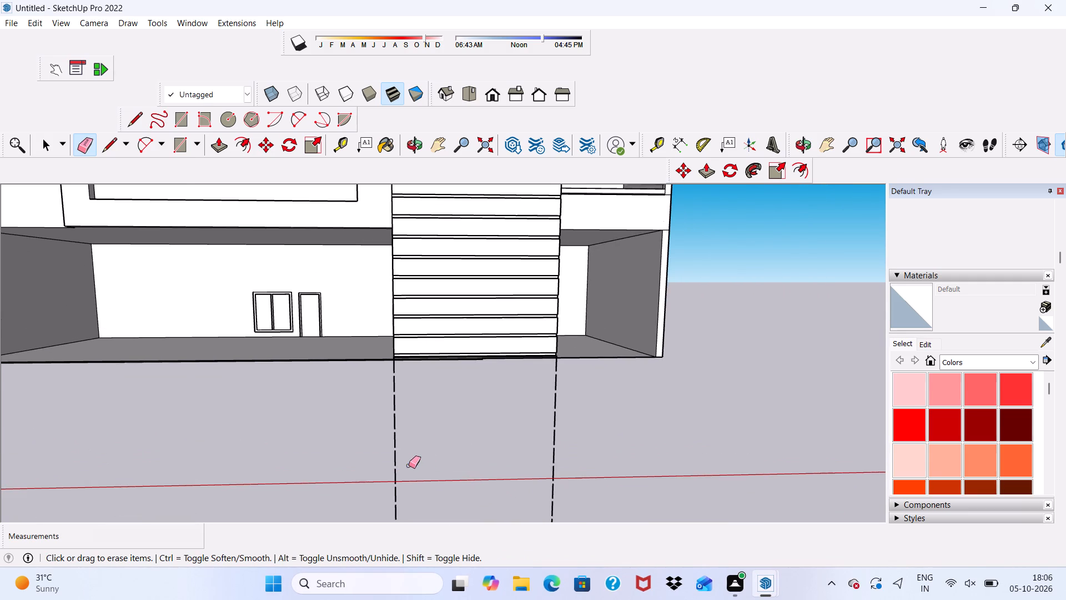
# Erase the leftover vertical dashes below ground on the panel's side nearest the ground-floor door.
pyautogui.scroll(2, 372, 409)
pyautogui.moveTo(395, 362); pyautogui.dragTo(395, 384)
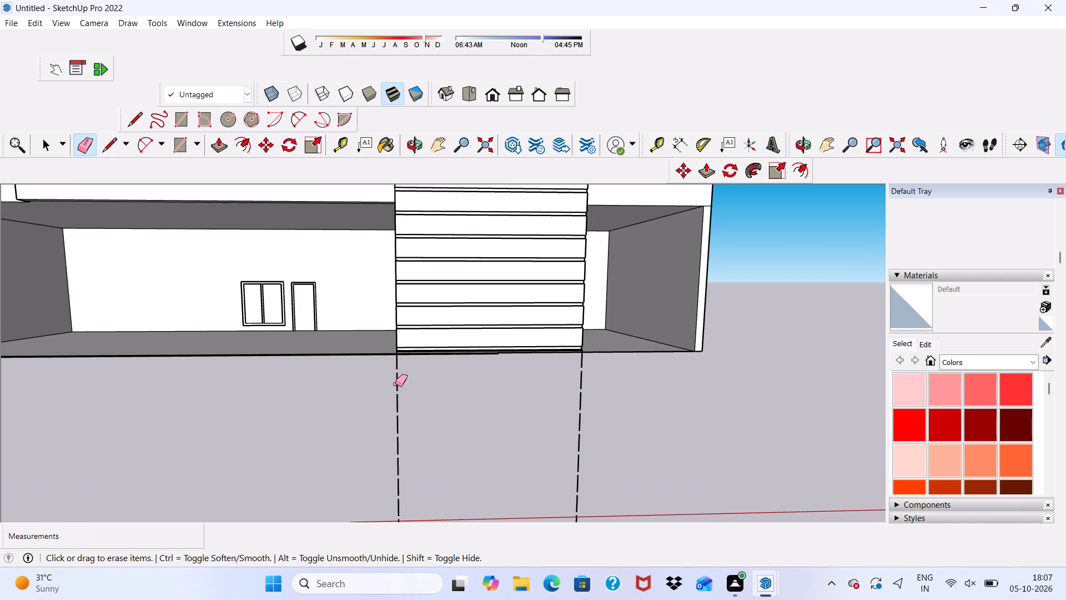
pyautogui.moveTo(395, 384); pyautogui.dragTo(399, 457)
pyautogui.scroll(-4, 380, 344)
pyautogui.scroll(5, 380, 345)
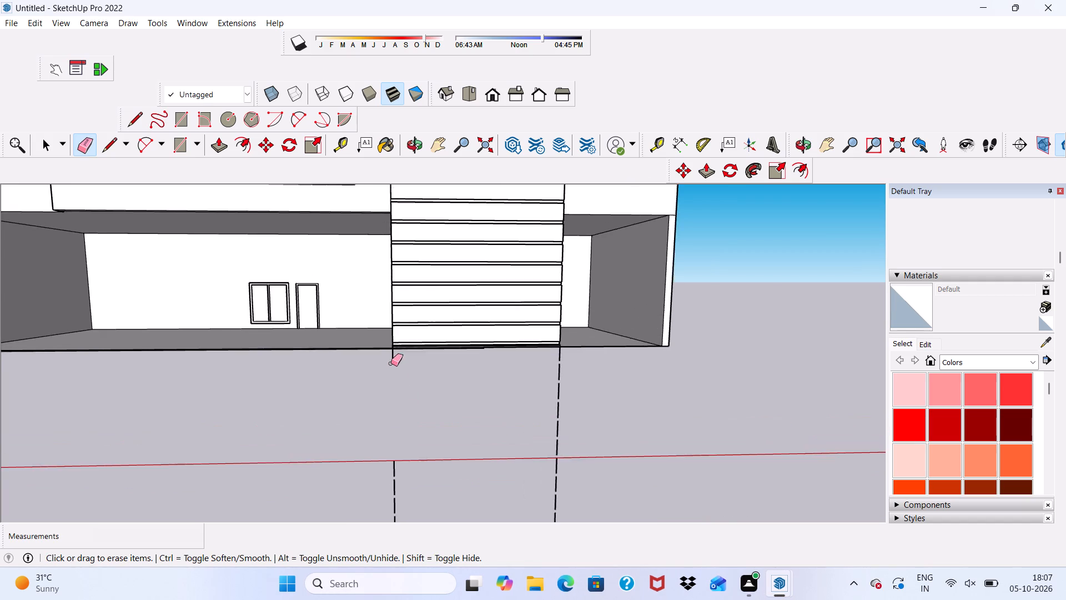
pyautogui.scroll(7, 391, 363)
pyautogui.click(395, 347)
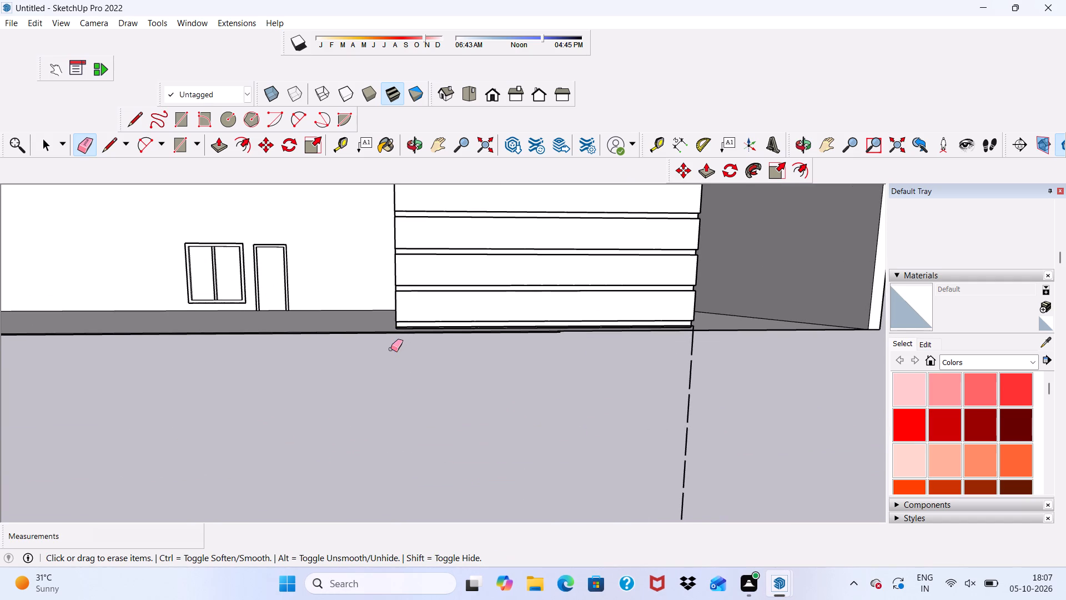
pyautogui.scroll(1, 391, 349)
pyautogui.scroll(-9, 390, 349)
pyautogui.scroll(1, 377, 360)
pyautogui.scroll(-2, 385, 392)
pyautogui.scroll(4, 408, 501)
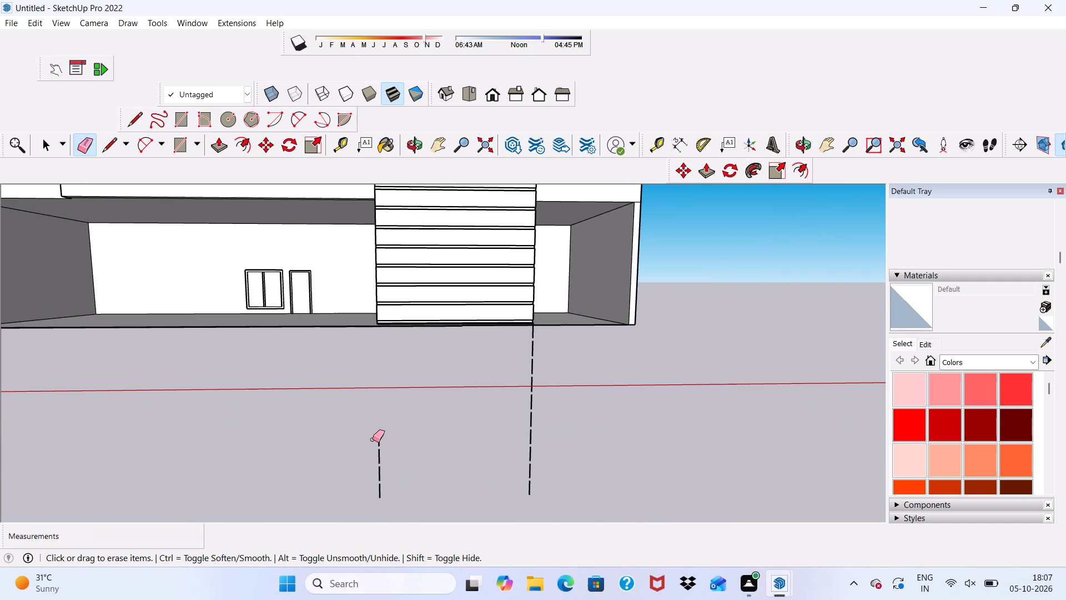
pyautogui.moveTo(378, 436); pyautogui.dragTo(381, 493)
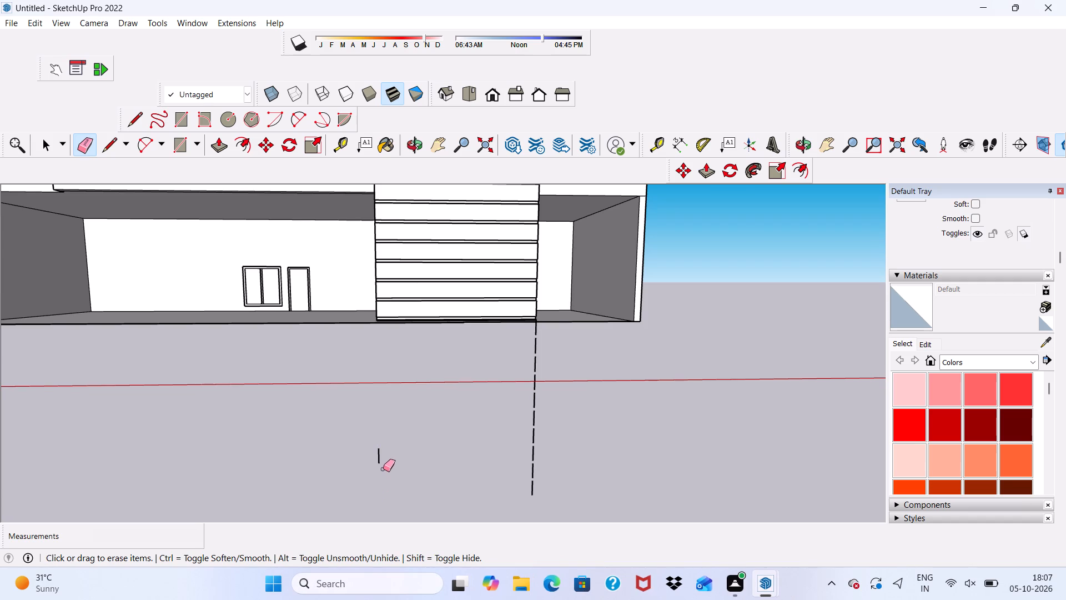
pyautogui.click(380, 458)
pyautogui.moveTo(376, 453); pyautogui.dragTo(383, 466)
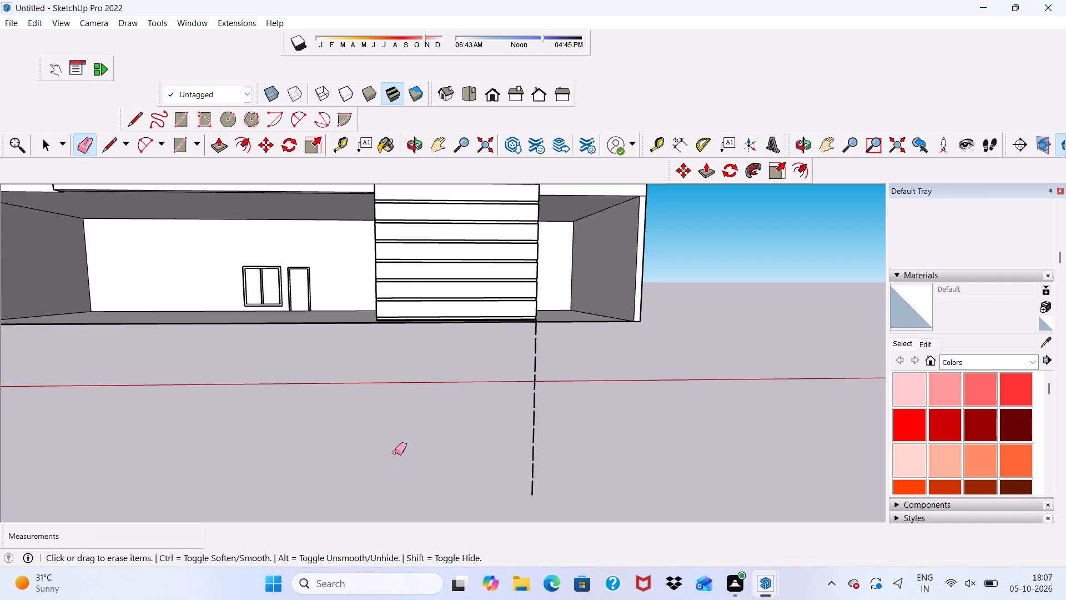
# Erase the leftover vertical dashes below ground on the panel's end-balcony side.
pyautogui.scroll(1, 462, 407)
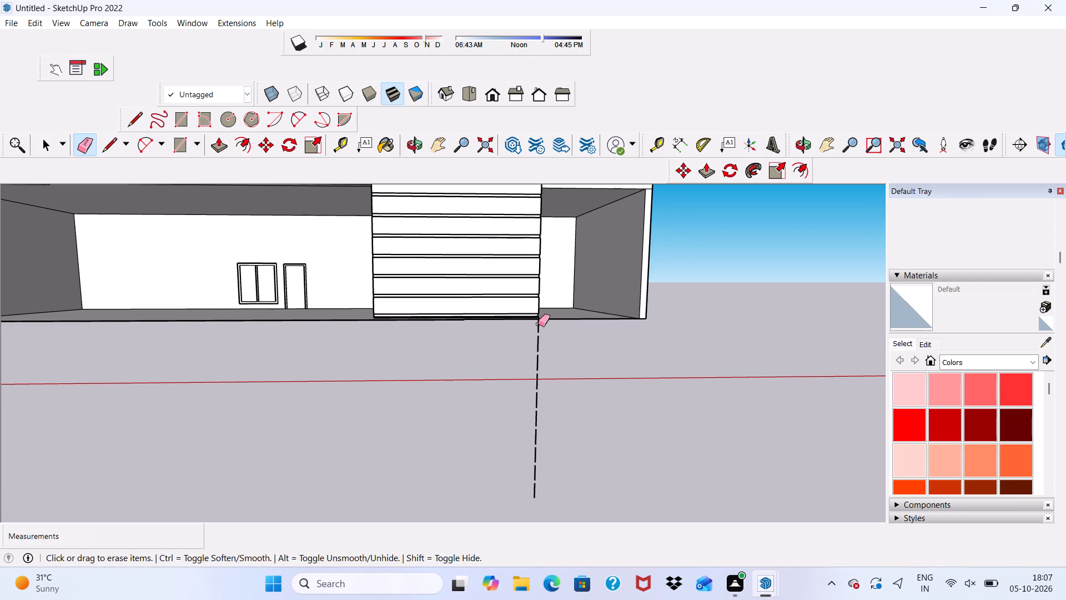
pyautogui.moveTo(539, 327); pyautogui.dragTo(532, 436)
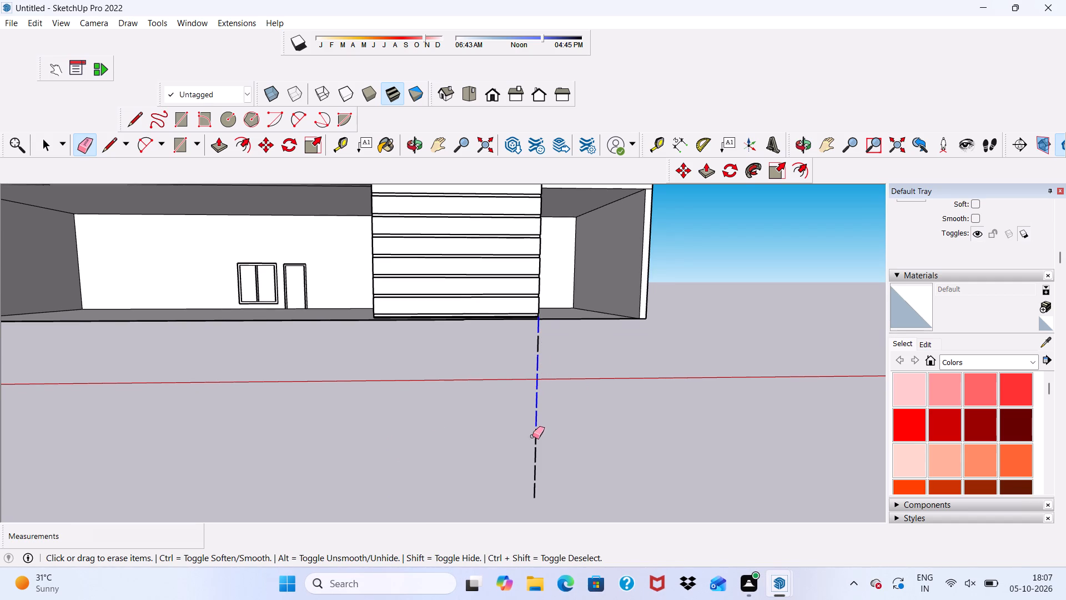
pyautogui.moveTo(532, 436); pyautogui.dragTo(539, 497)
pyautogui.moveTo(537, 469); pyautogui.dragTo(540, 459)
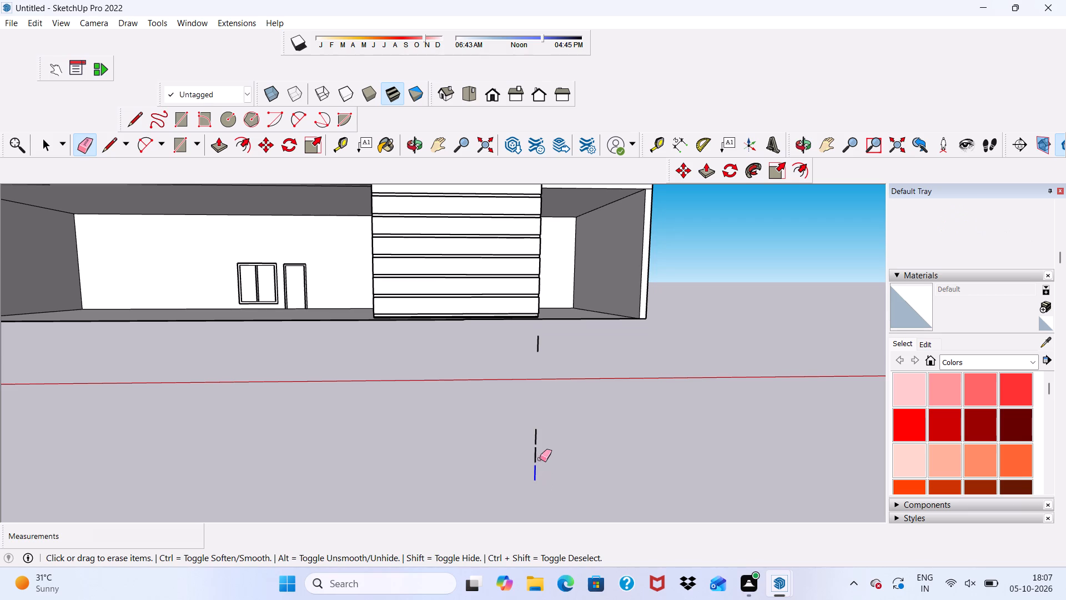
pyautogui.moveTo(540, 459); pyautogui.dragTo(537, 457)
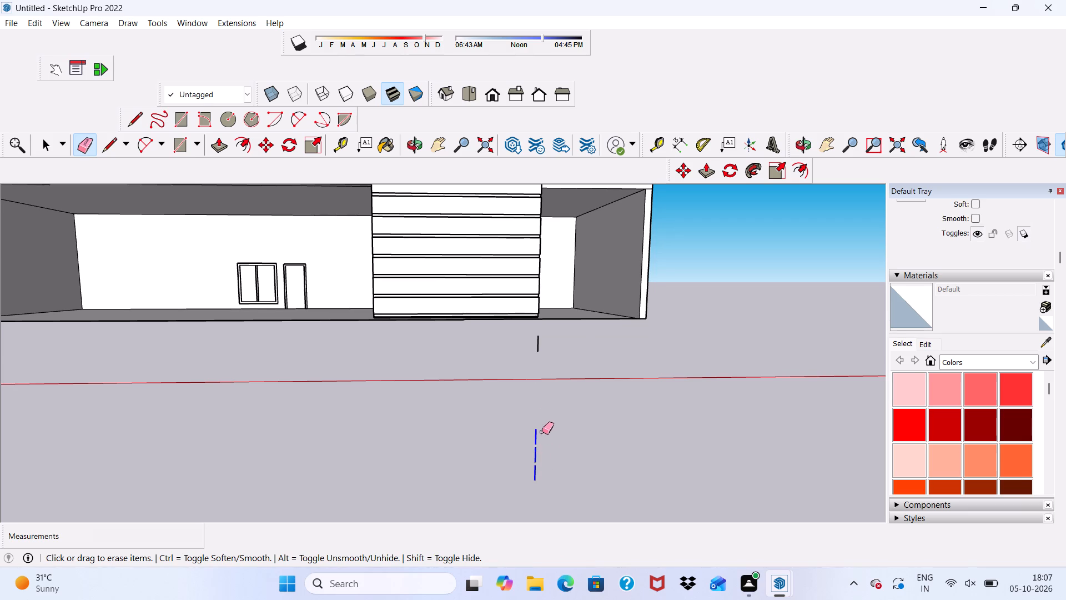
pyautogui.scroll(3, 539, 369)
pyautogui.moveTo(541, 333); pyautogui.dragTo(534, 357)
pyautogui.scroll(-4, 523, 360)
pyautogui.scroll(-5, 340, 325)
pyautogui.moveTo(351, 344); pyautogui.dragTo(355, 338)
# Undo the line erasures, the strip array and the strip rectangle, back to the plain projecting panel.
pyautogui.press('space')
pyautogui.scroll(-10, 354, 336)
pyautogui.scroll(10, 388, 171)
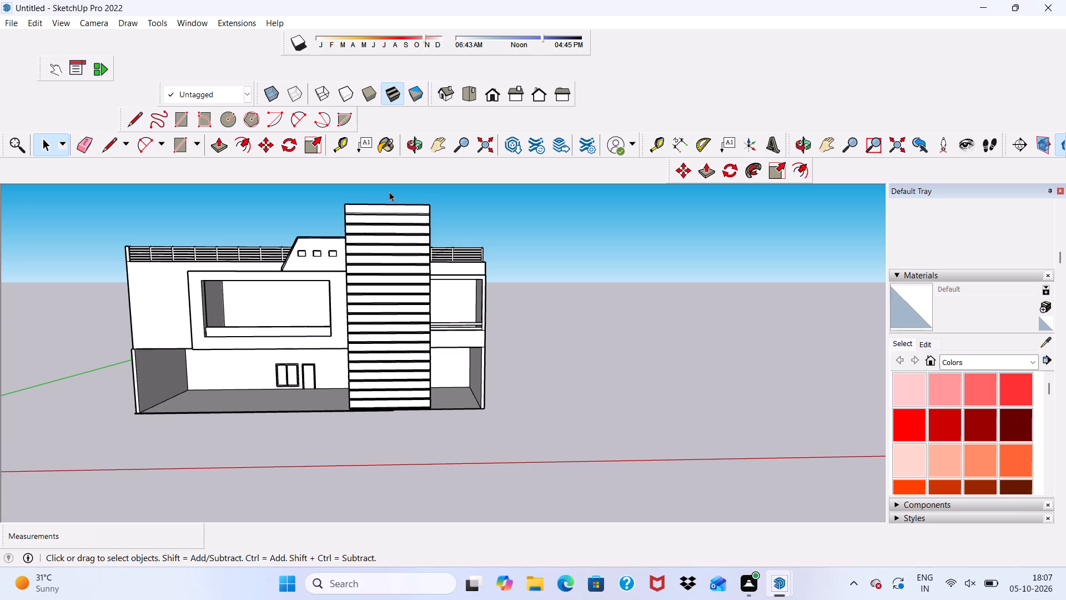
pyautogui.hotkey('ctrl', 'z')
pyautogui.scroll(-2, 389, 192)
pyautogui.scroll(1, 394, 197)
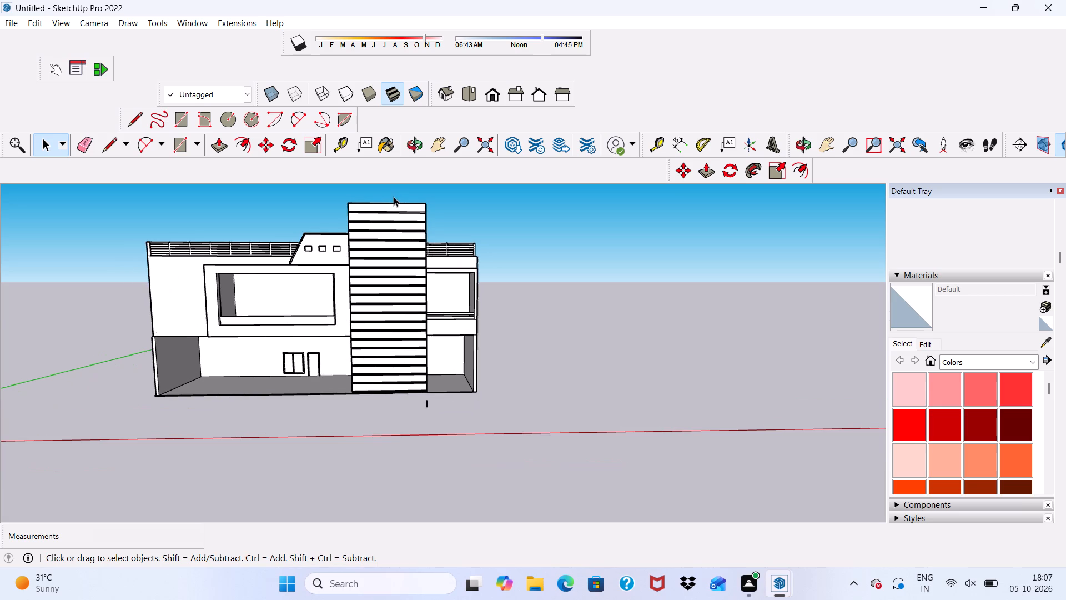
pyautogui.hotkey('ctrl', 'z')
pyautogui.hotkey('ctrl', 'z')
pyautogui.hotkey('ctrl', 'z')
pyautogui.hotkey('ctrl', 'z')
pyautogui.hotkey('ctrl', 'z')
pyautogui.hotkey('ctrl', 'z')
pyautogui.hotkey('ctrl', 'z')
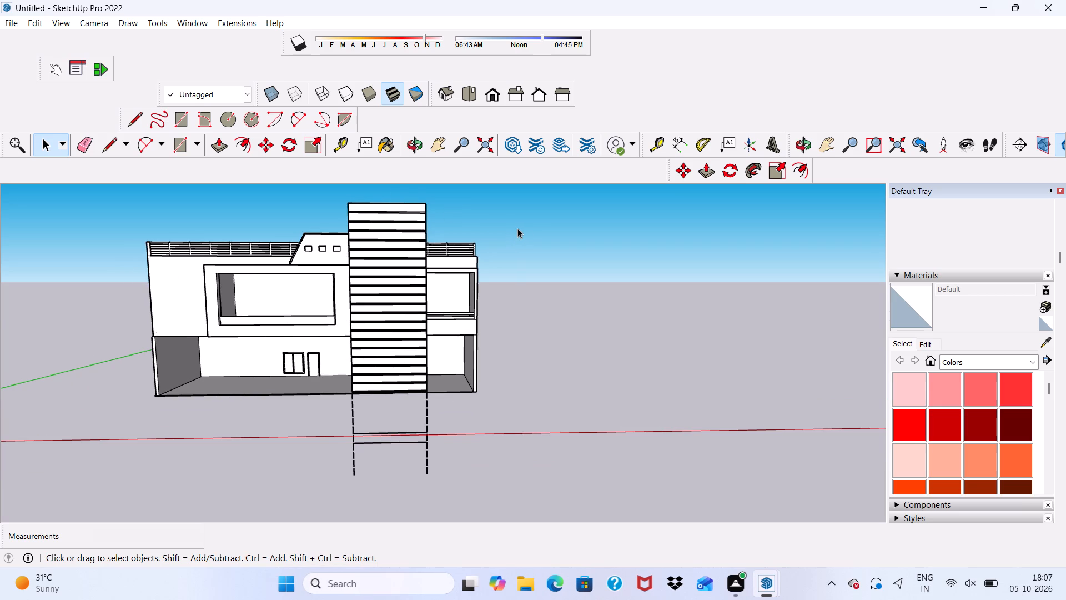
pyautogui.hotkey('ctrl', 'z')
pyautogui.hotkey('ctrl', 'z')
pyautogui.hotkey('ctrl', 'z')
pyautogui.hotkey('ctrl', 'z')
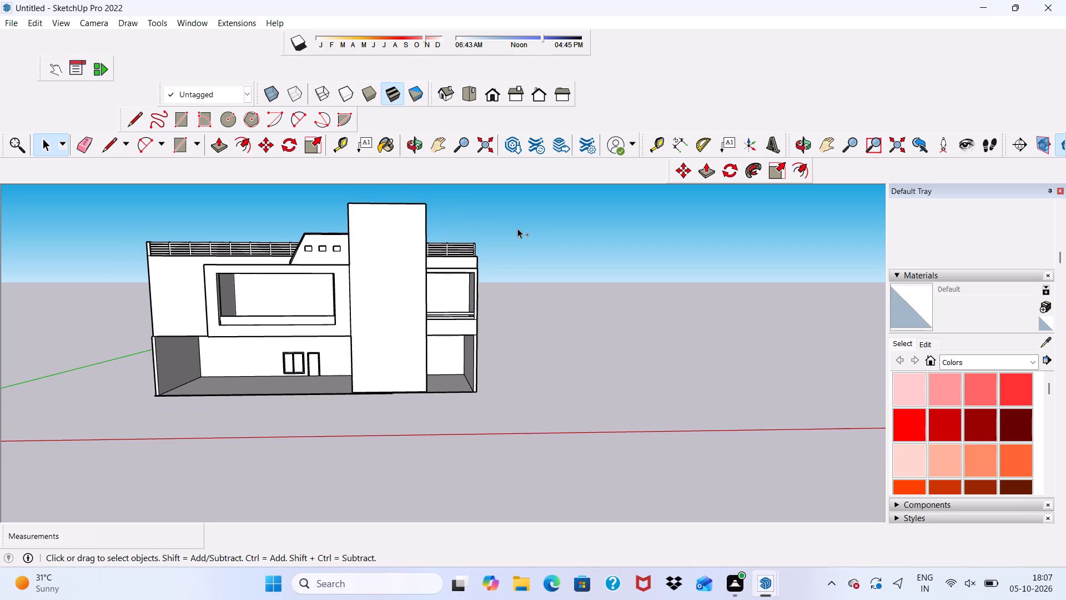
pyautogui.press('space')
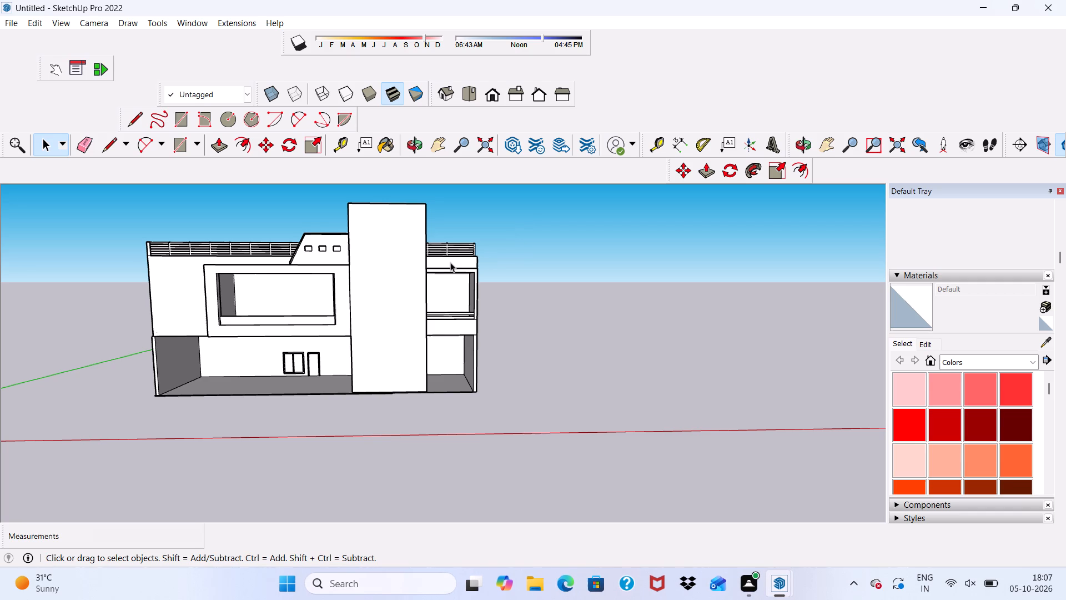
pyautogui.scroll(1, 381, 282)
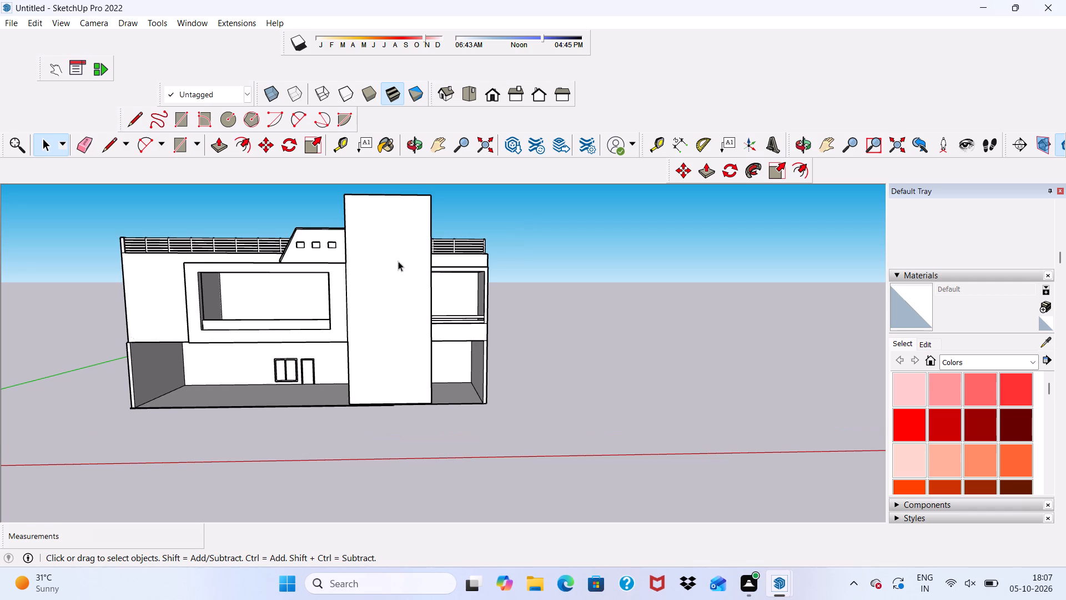
# Draw a tall rectangle about 8'4" wide by 32'9" high on the front face of the projecting panel.
pyautogui.scroll(5, 375, 292)
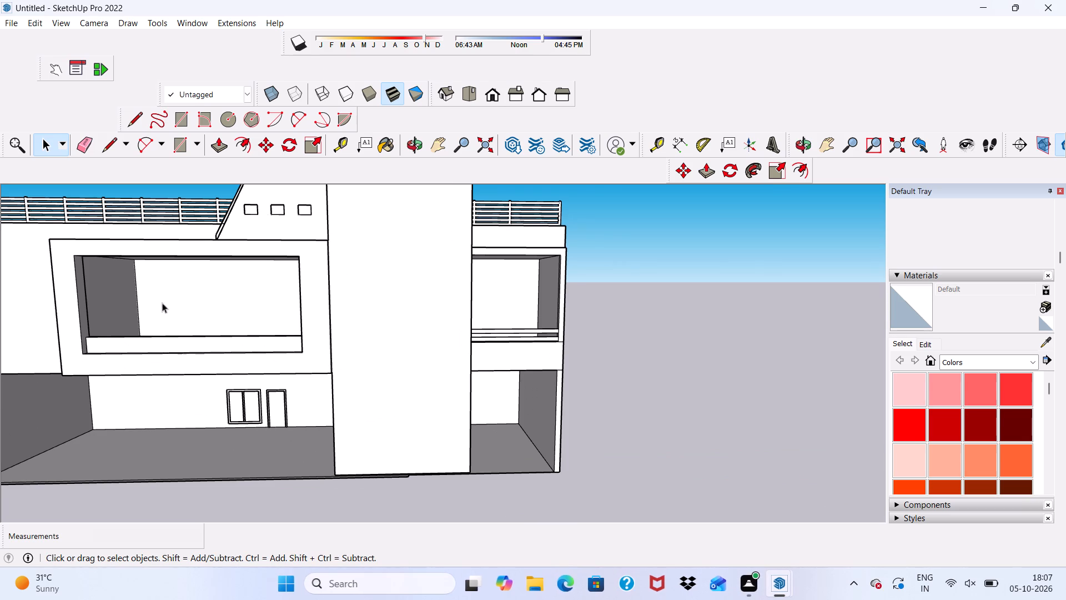
pyautogui.scroll(-8, 386, 238)
pyautogui.moveTo(377, 290); pyautogui.dragTo(355, 268, button='middle')
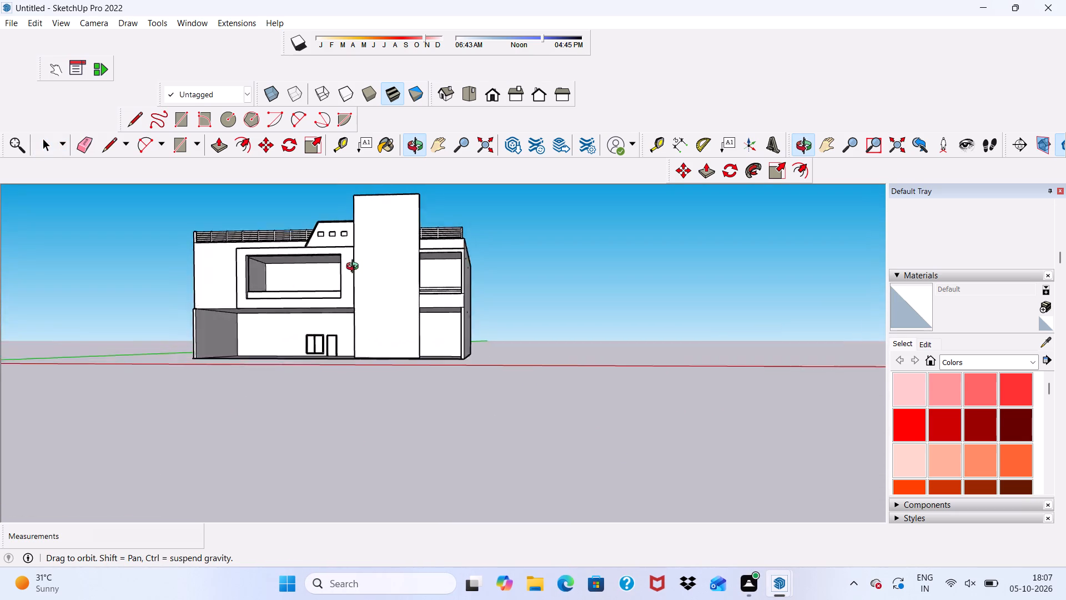
pyautogui.moveTo(355, 268); pyautogui.dragTo(386, 285, button='middle')
pyautogui.click(177, 119)
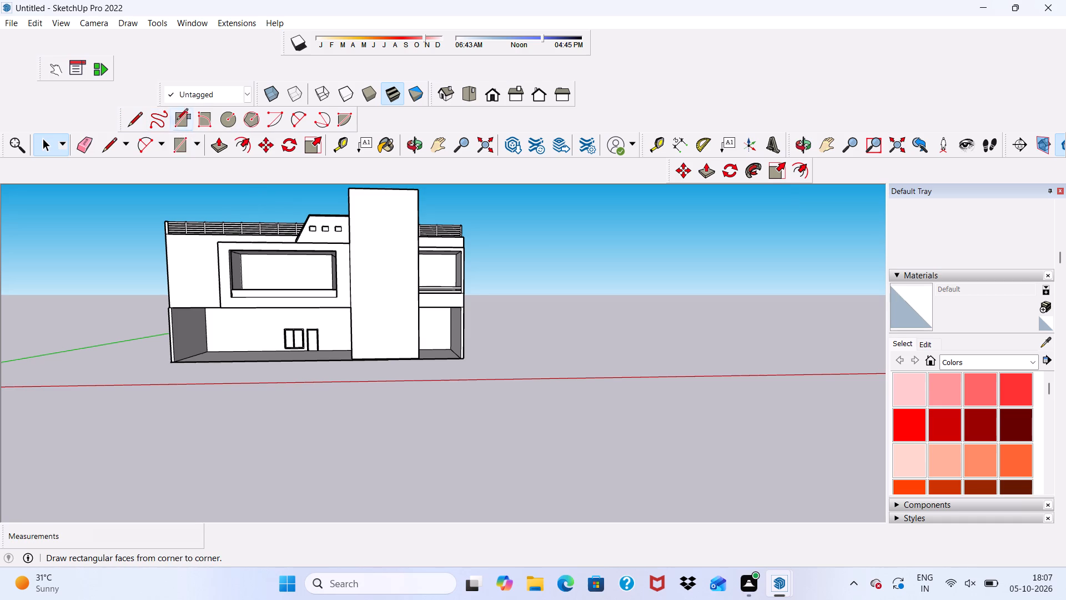
pyautogui.scroll(3, 398, 269)
pyautogui.scroll(-2, 370, 210)
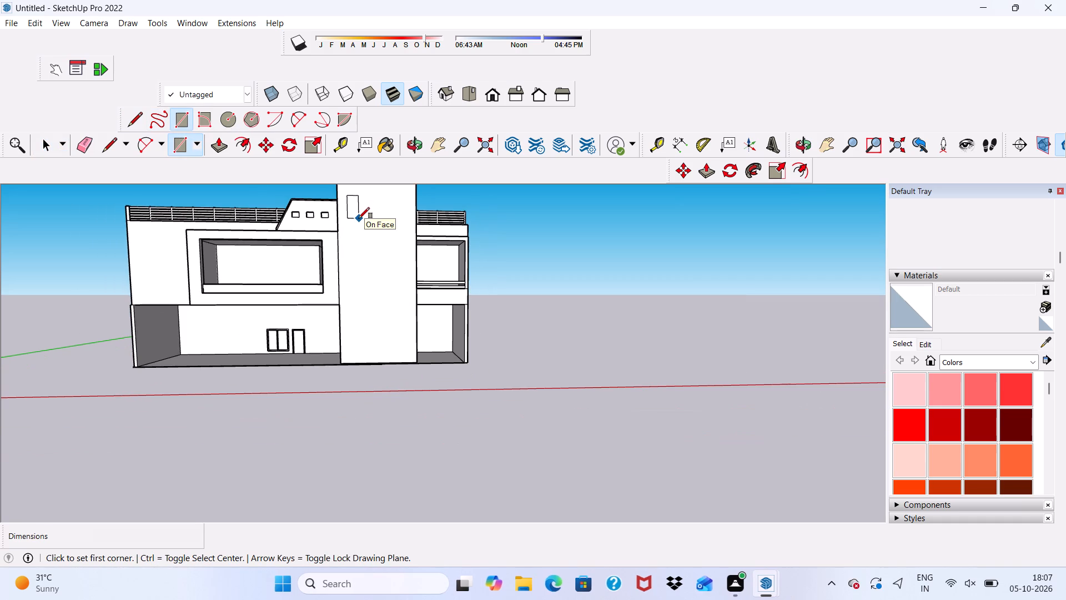
pyautogui.scroll(-11, 359, 218)
pyautogui.scroll(5, 366, 203)
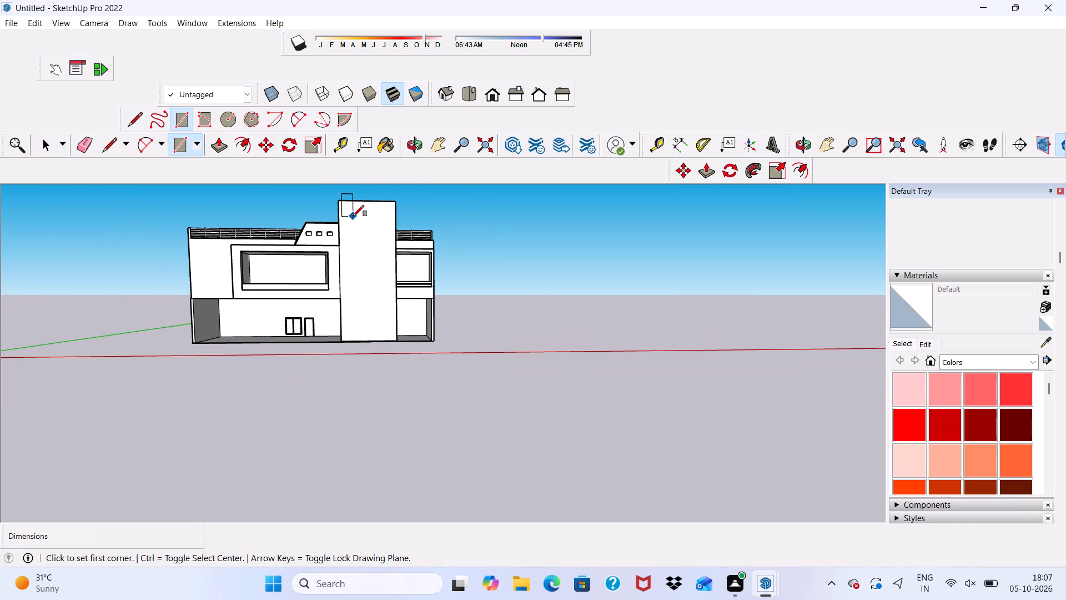
pyautogui.click(353, 216)
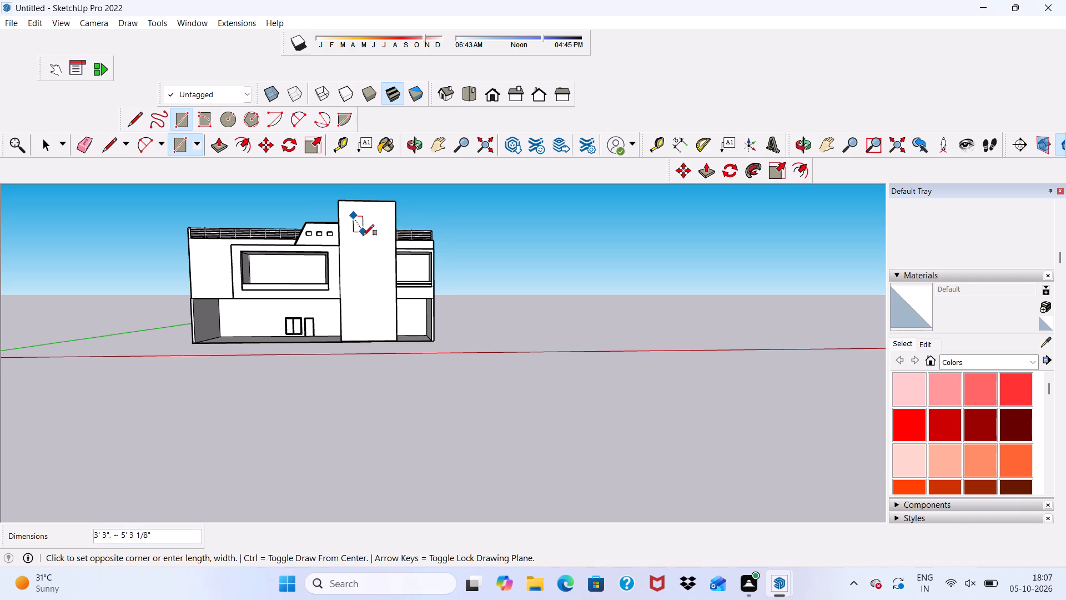
pyautogui.scroll(10, 363, 236)
pyautogui.scroll(-3, 391, 269)
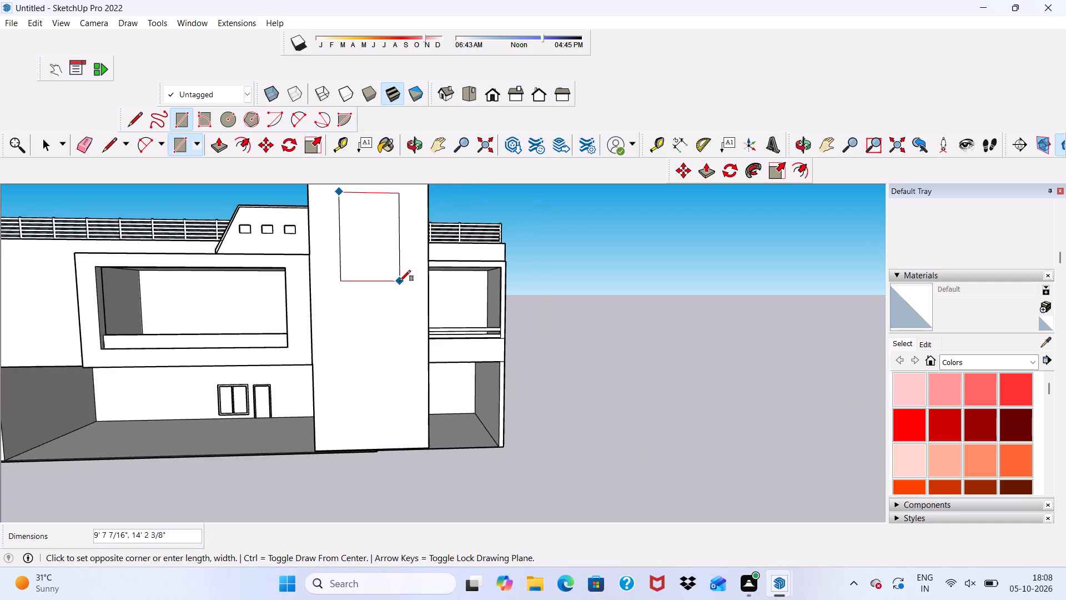
pyautogui.scroll(-3, 400, 281)
pyautogui.scroll(3, 401, 303)
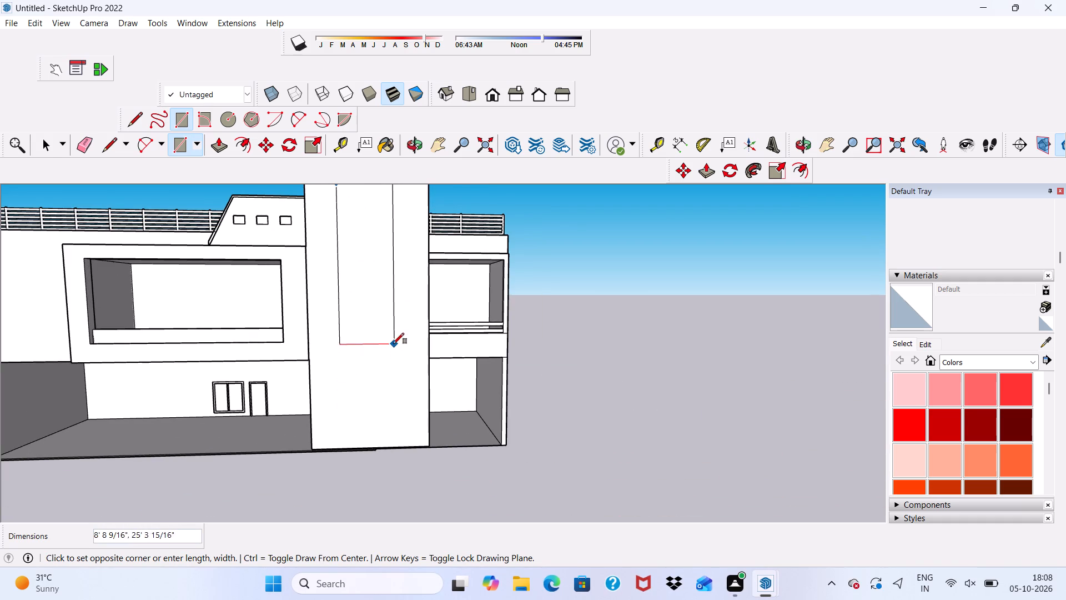
pyautogui.click(393, 389)
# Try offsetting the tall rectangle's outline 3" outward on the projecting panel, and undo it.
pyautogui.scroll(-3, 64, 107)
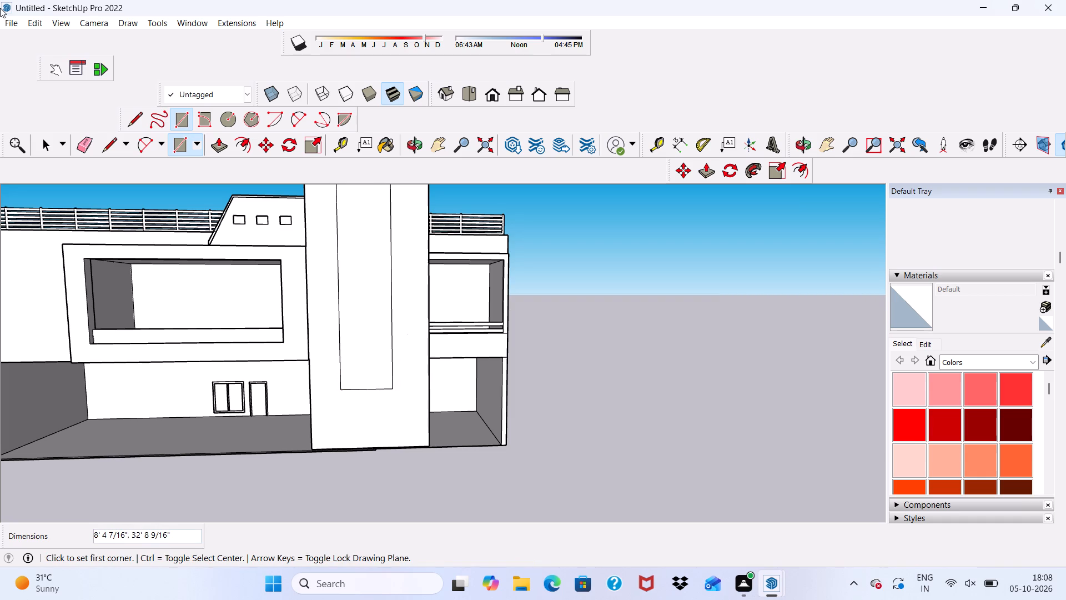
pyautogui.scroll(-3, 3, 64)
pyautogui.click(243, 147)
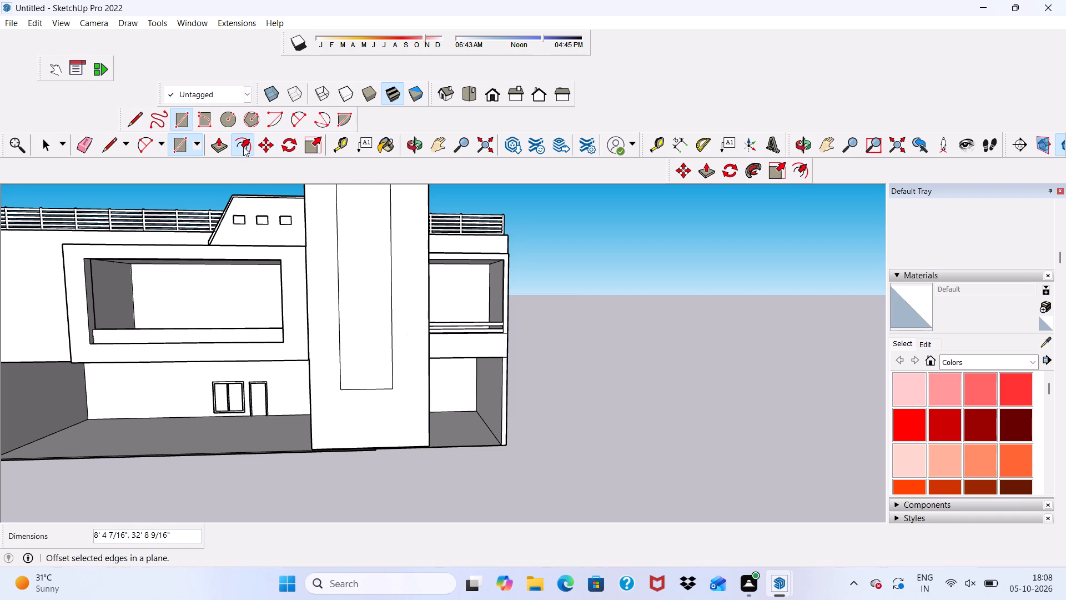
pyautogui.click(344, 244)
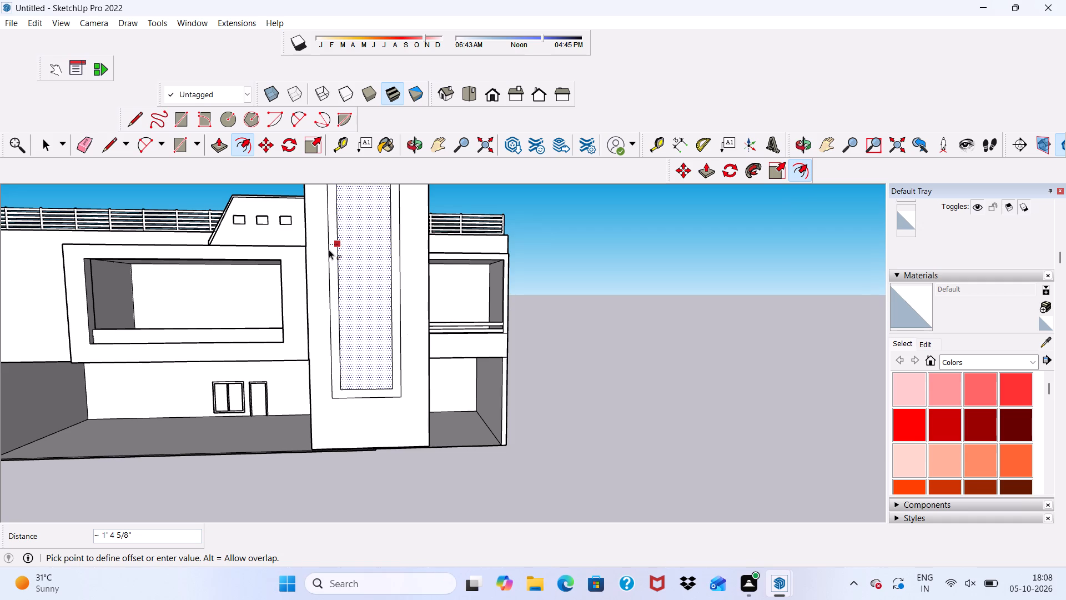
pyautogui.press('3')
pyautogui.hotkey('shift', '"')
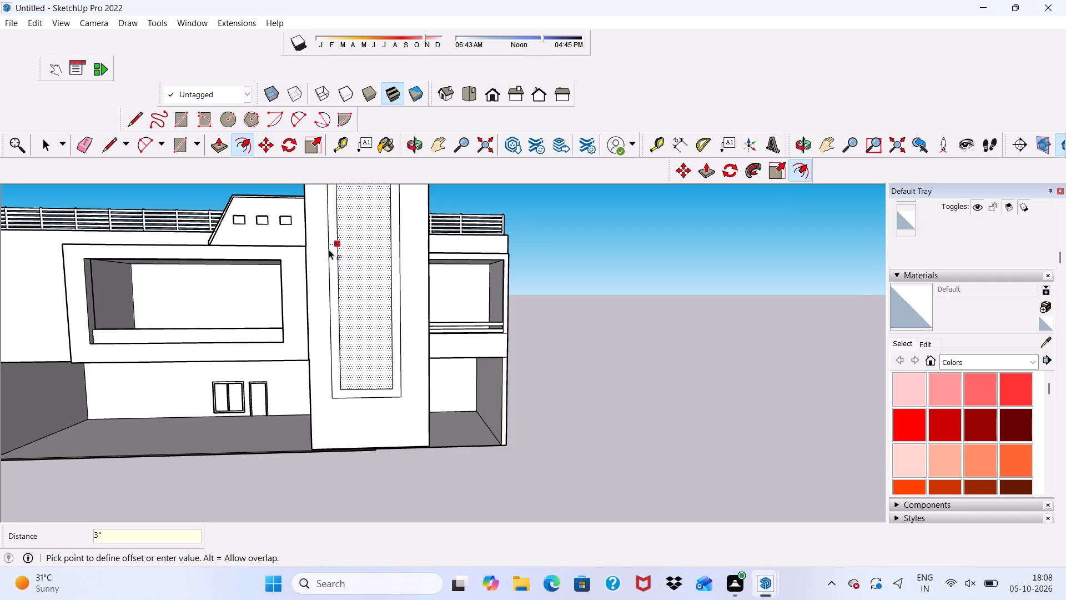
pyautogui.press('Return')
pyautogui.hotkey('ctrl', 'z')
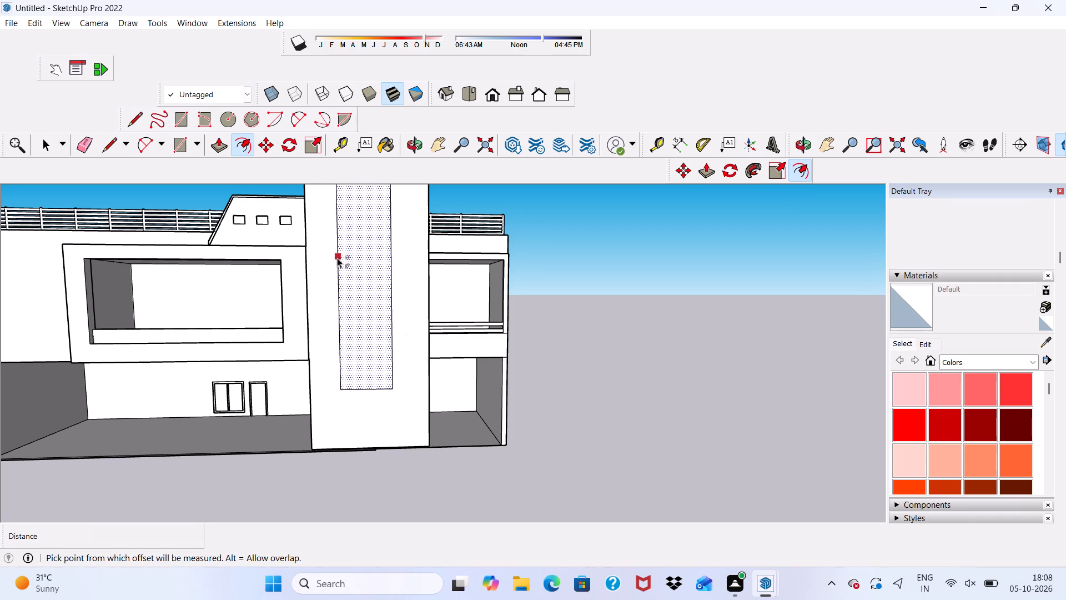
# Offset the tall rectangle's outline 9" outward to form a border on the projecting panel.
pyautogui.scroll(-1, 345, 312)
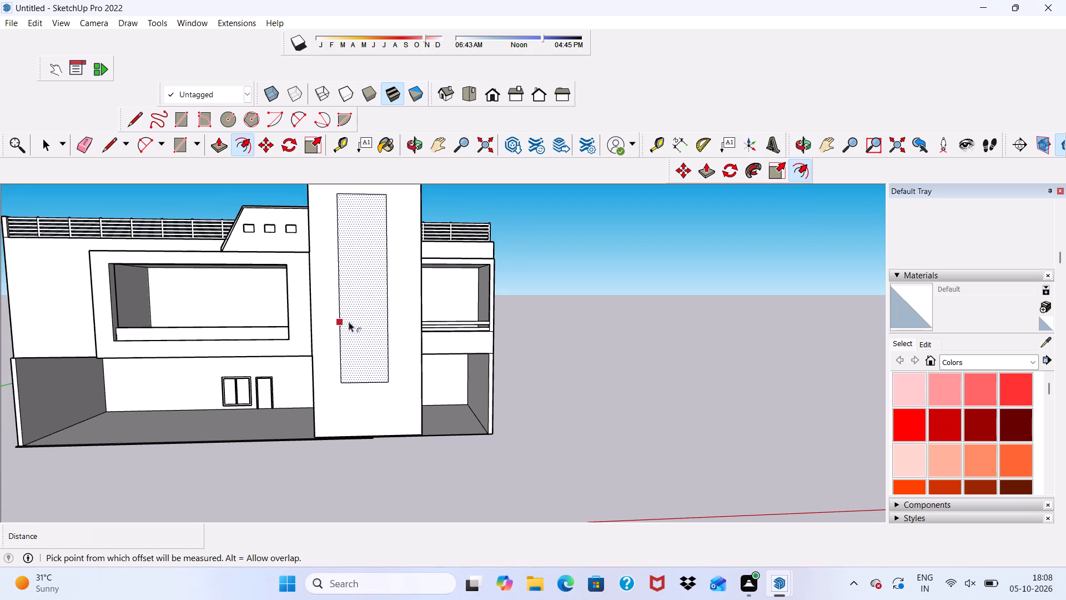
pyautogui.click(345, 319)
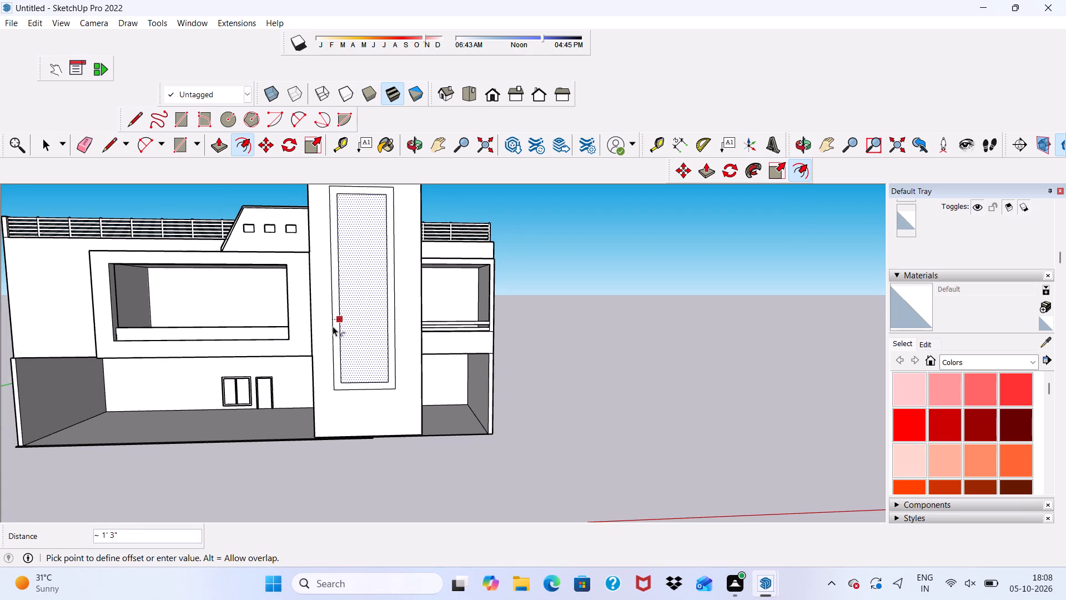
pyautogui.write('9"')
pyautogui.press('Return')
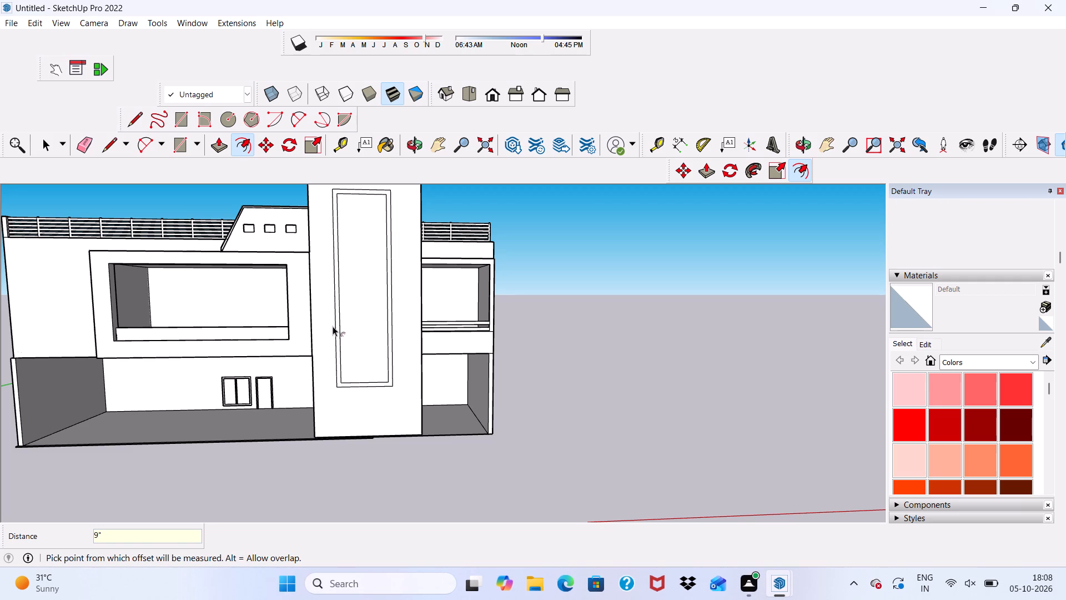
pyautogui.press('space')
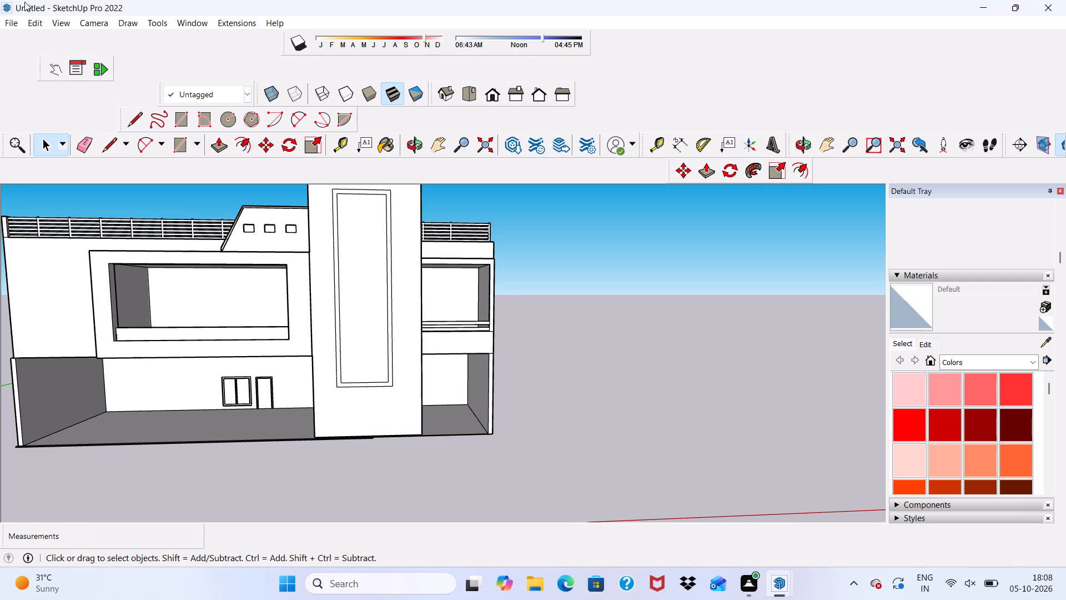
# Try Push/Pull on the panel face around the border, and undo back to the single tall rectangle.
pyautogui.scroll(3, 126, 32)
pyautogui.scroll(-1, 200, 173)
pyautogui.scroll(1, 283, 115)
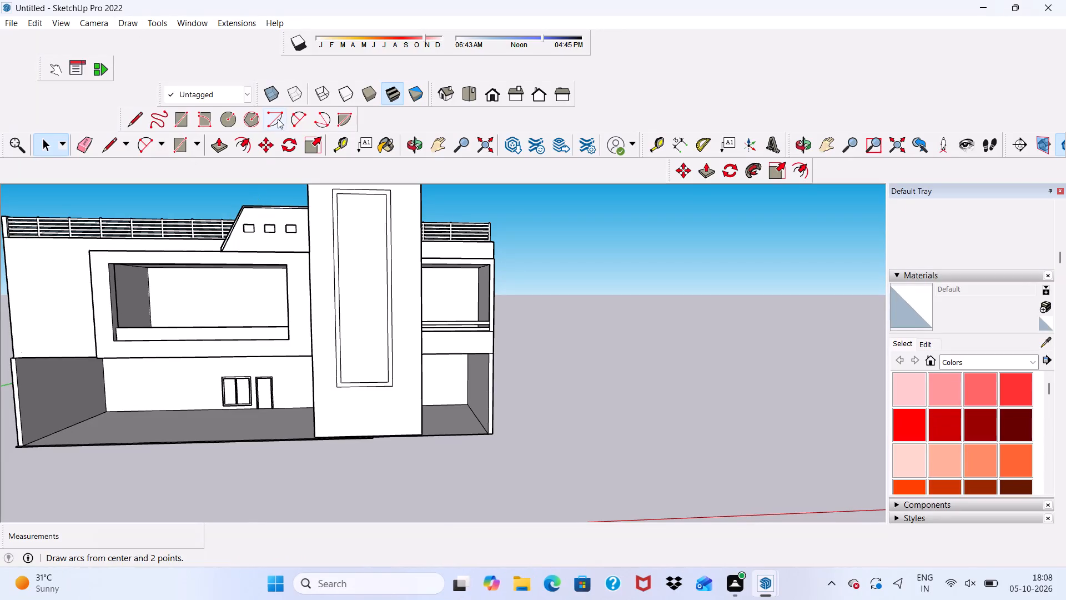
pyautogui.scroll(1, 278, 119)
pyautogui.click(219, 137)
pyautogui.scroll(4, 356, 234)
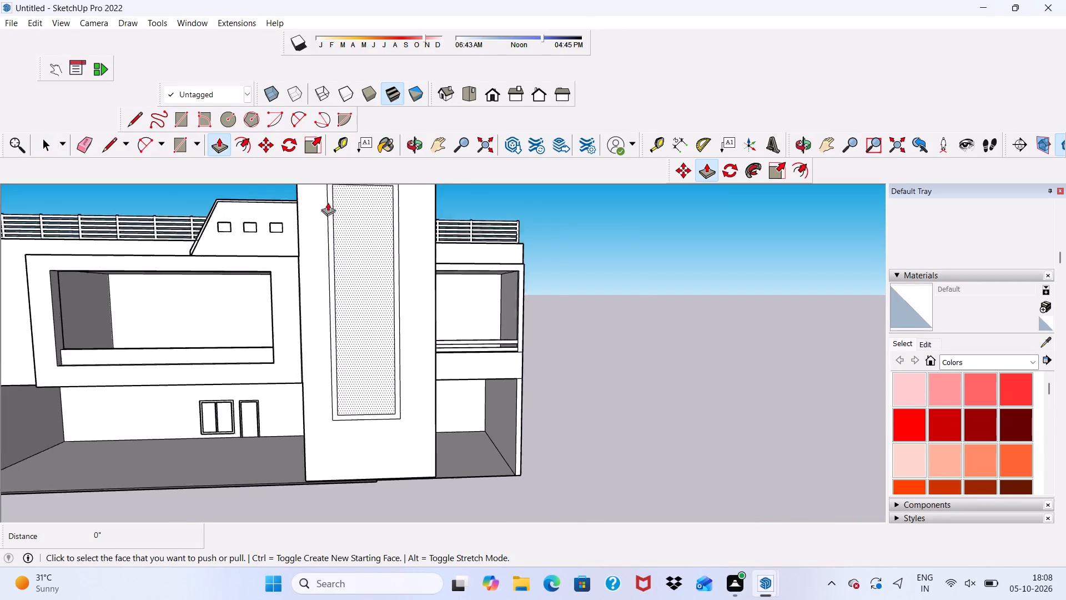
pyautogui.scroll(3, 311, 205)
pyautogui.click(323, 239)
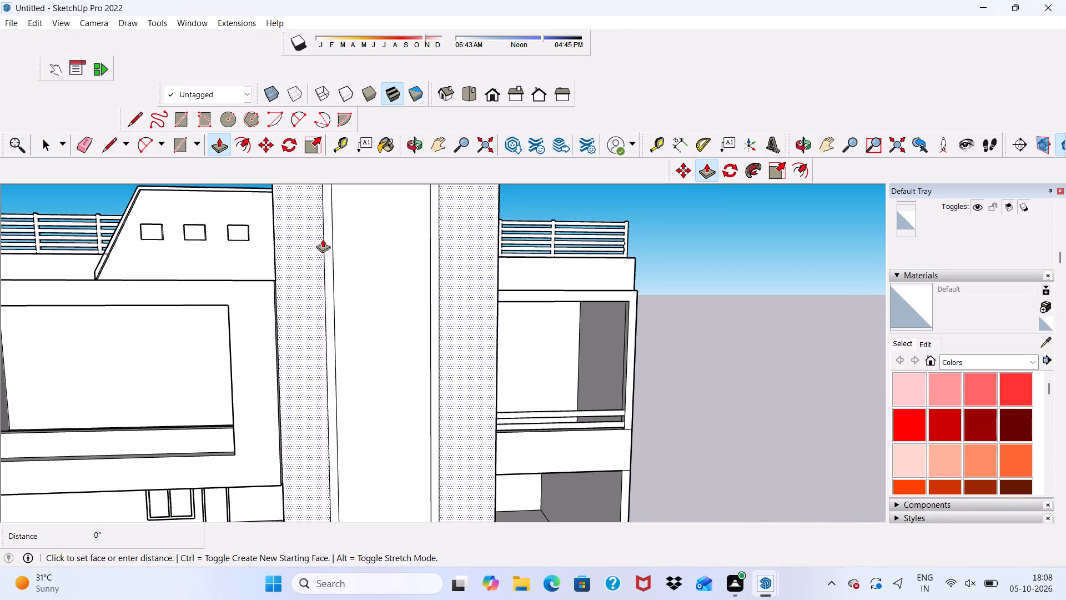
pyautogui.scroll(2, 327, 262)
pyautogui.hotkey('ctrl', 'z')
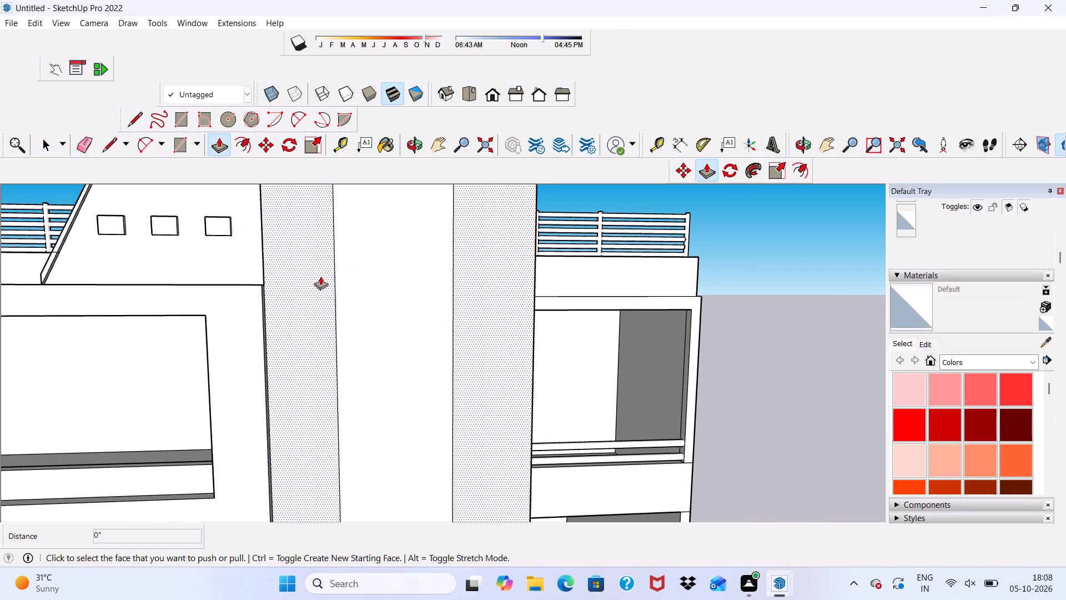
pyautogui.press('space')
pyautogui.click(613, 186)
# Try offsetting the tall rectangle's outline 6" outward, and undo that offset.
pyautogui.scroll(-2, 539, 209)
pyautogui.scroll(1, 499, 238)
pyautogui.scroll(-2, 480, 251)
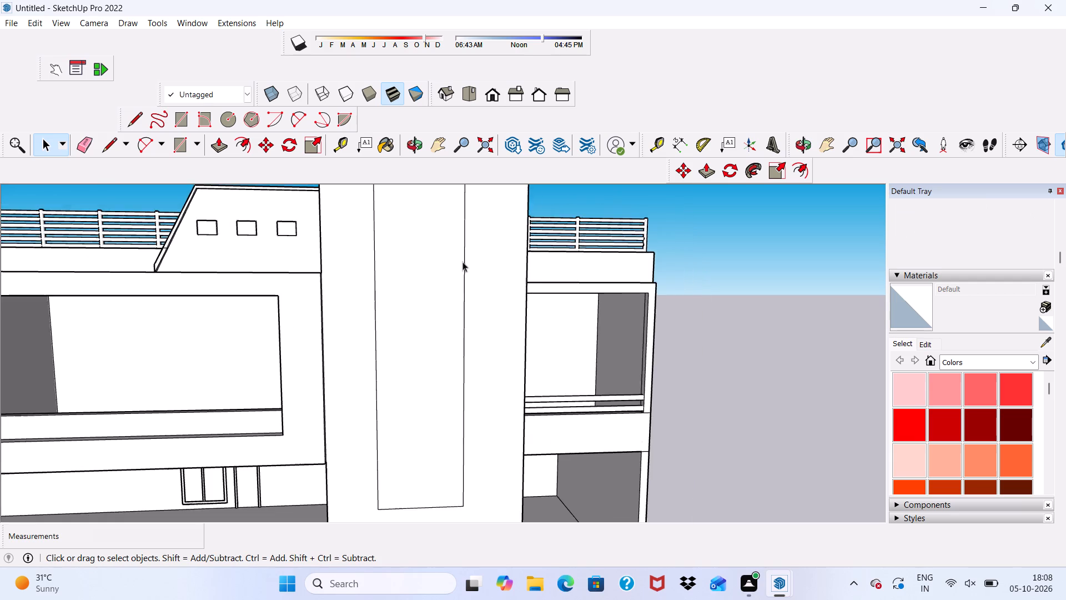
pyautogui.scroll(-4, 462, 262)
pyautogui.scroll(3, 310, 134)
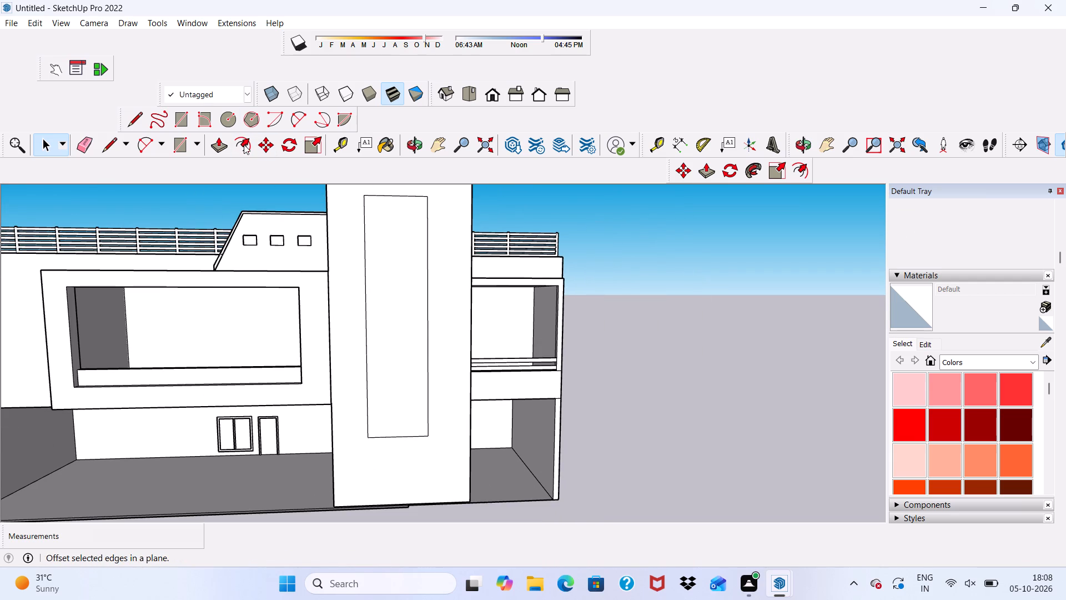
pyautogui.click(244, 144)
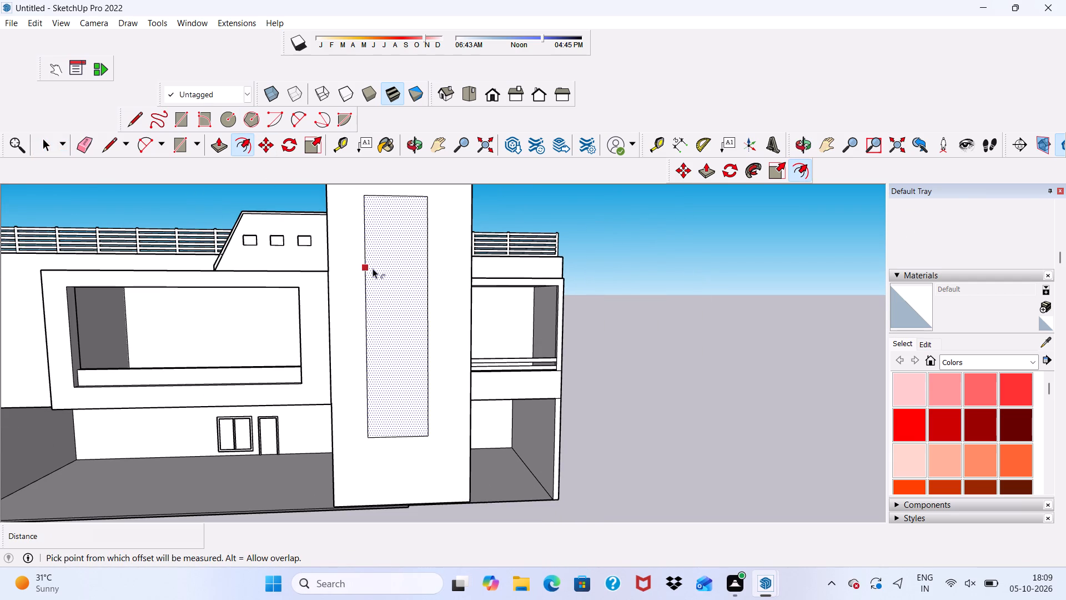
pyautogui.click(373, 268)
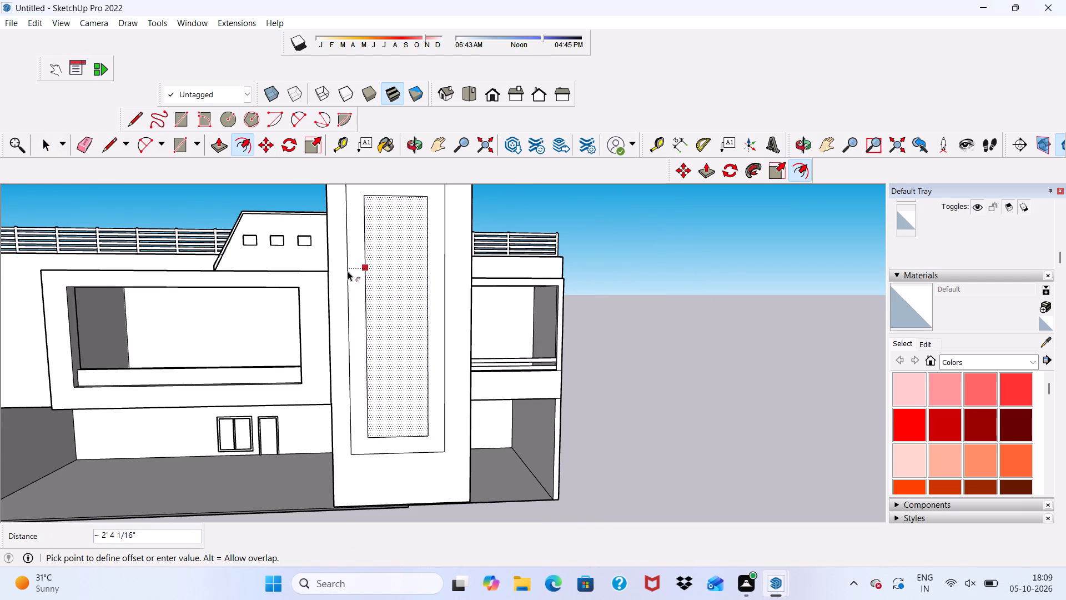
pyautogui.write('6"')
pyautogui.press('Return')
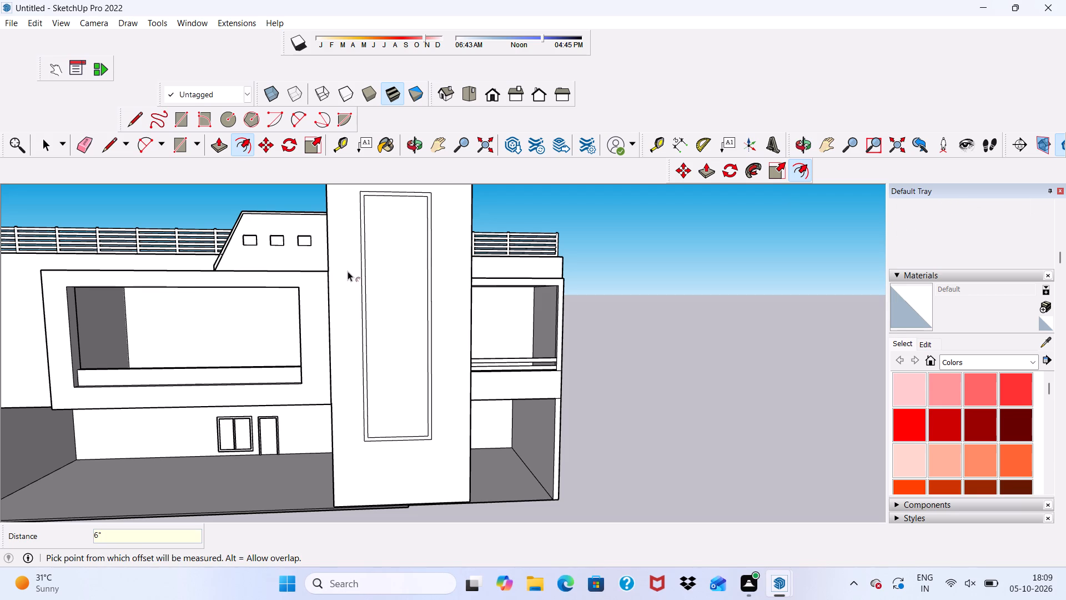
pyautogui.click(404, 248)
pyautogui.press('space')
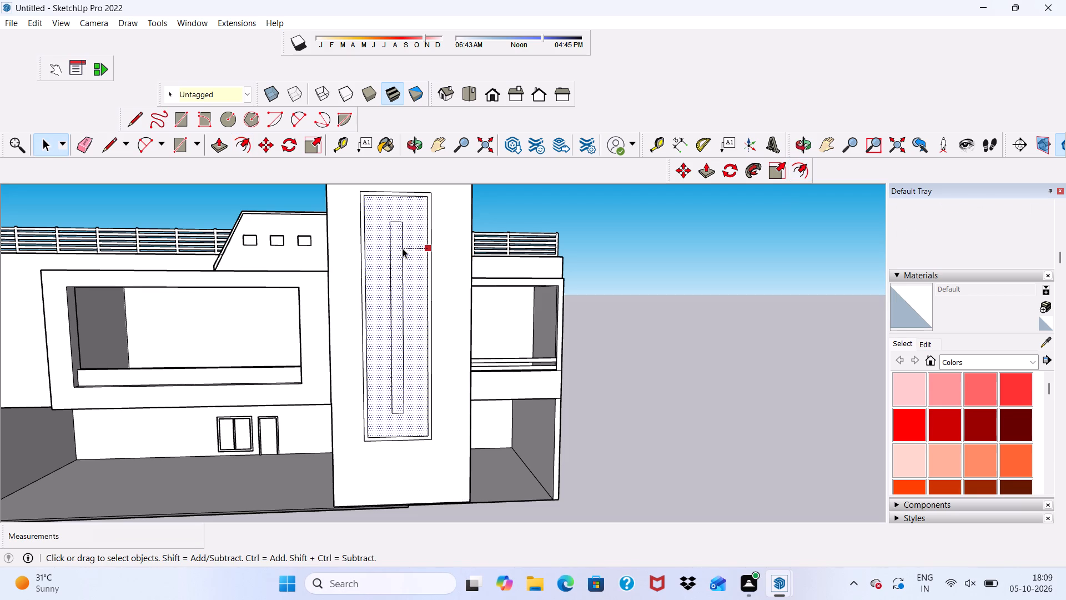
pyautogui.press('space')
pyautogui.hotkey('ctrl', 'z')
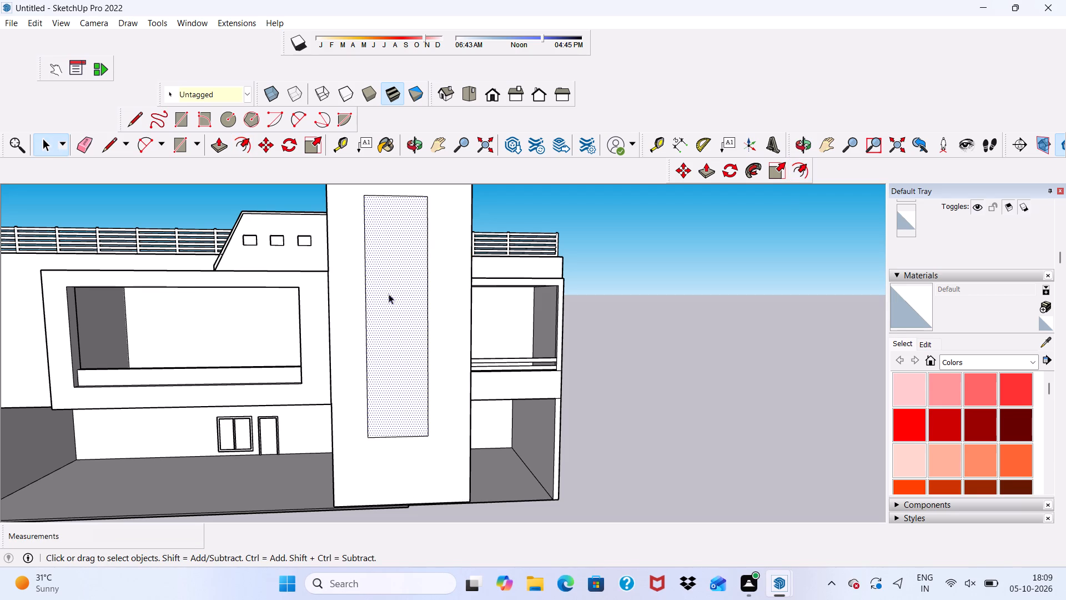
# Offset the tall rectangle's outline 9" outward to make a border frame on the projecting panel.
pyautogui.scroll(3, 366, 232)
pyautogui.scroll(-5, 366, 231)
pyautogui.moveTo(371, 193); pyautogui.dragTo(331, 175, button='middle')
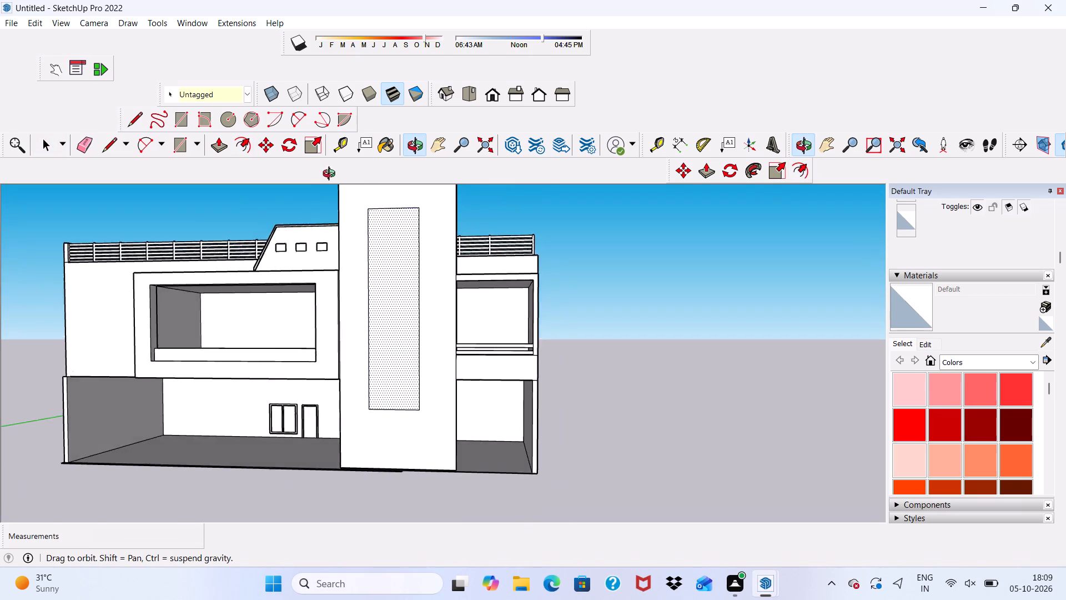
pyautogui.moveTo(331, 175); pyautogui.dragTo(354, 178, button='middle')
pyautogui.scroll(3, 374, 182)
pyautogui.click(581, 228)
pyautogui.scroll(4, 365, 207)
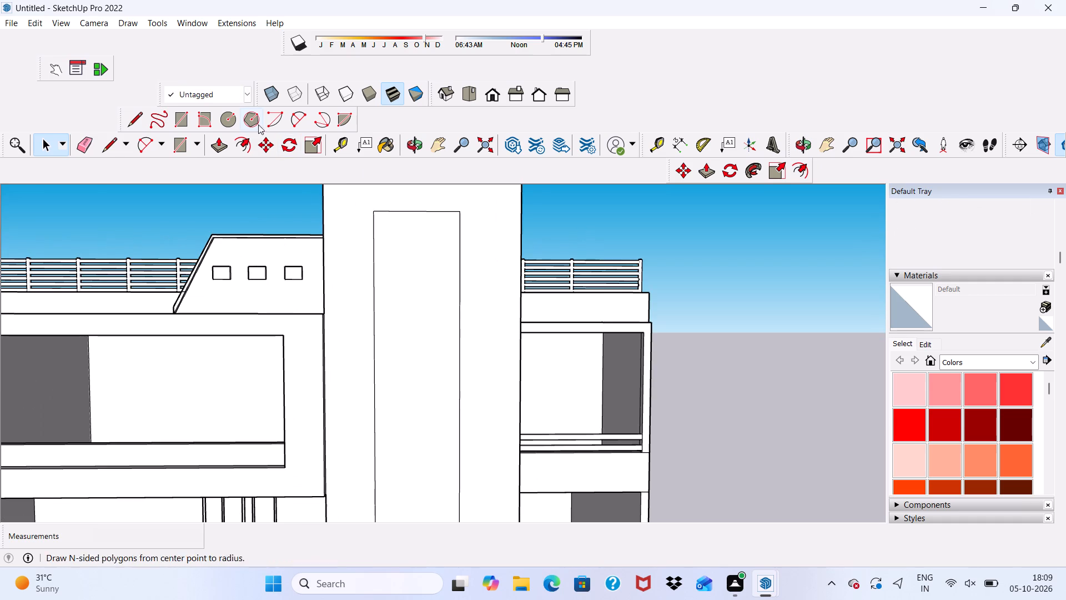
pyautogui.click(248, 141)
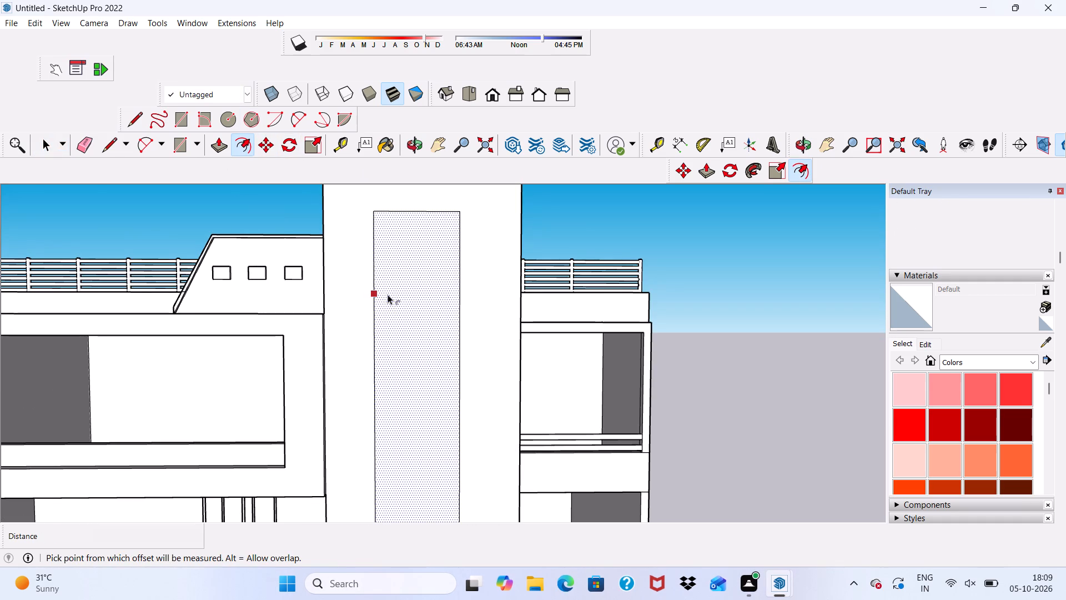
pyautogui.click(379, 300)
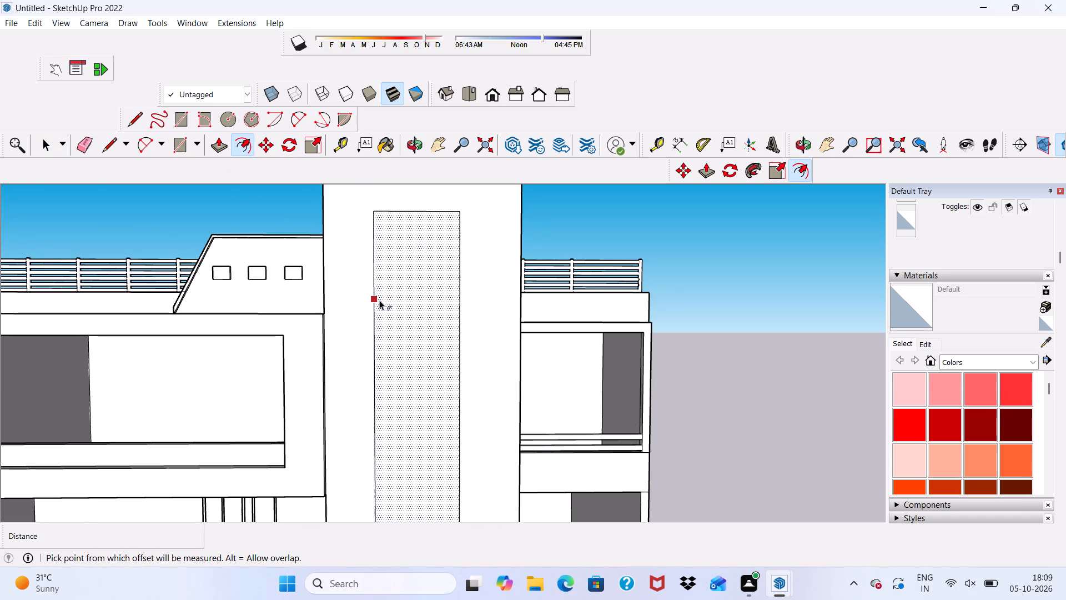
pyautogui.write('9"')
pyautogui.press('Return')
pyautogui.press('space')
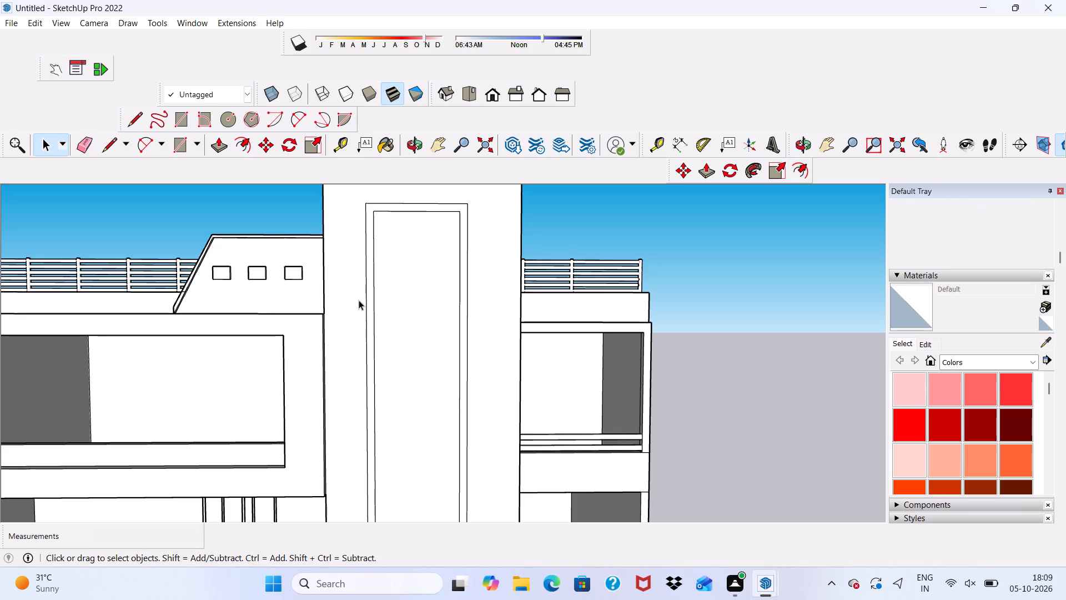
pyautogui.scroll(1, 325, 271)
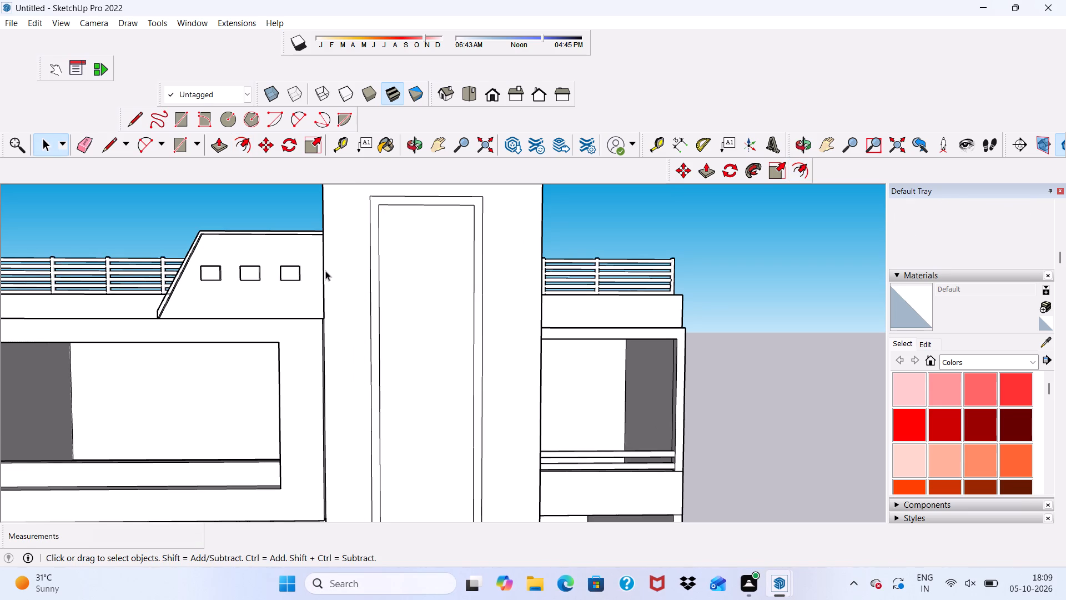
pyautogui.scroll(3, 325, 271)
pyautogui.scroll(-7, 325, 271)
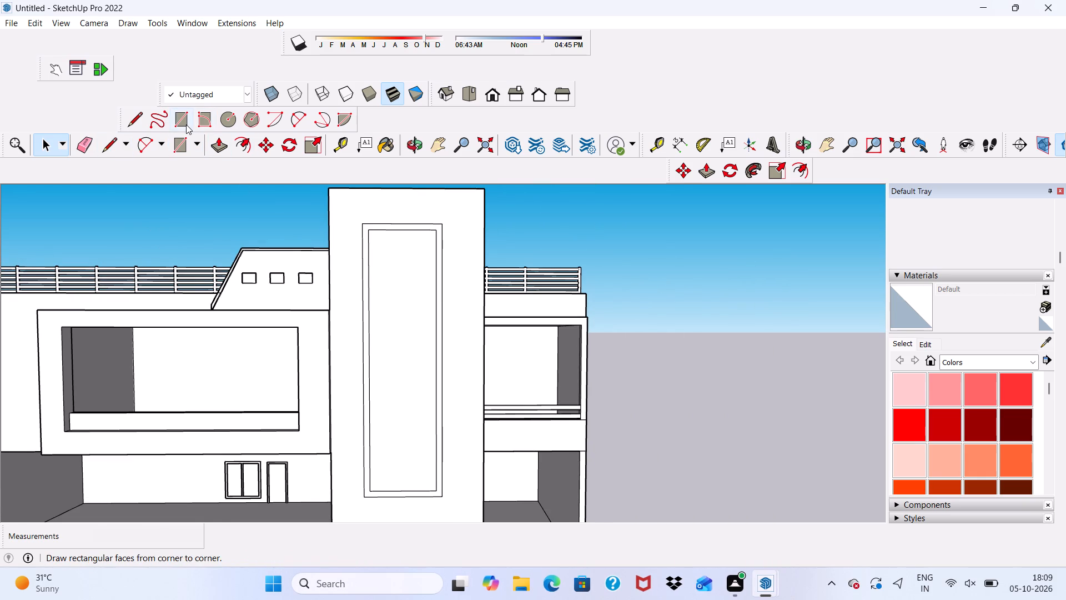
# Draw a vertical rectangle about 7 1/8" wide and 32' 8 9/16" tall down the middle of the inner tall rectangle.
pyautogui.click(167, 123)
pyautogui.click(179, 122)
pyautogui.scroll(7, 392, 246)
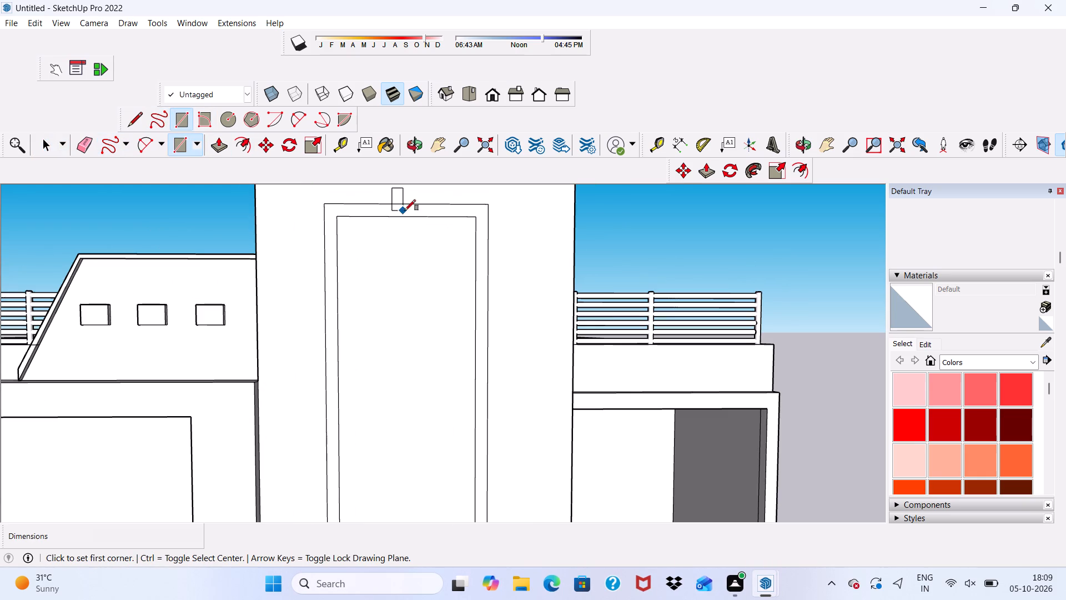
pyautogui.click(405, 217)
pyautogui.scroll(-7, 403, 254)
pyautogui.scroll(1, 440, 263)
pyautogui.scroll(-5, 440, 267)
pyautogui.scroll(1, 415, 264)
pyautogui.scroll(-1, 418, 276)
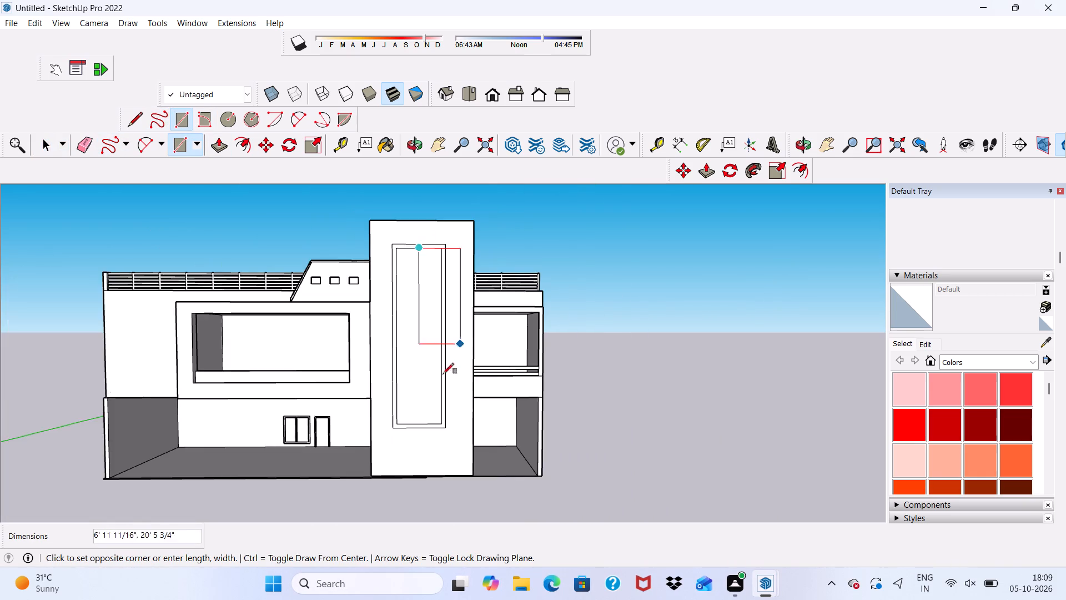
pyautogui.scroll(6, 422, 397)
pyautogui.scroll(3, 414, 441)
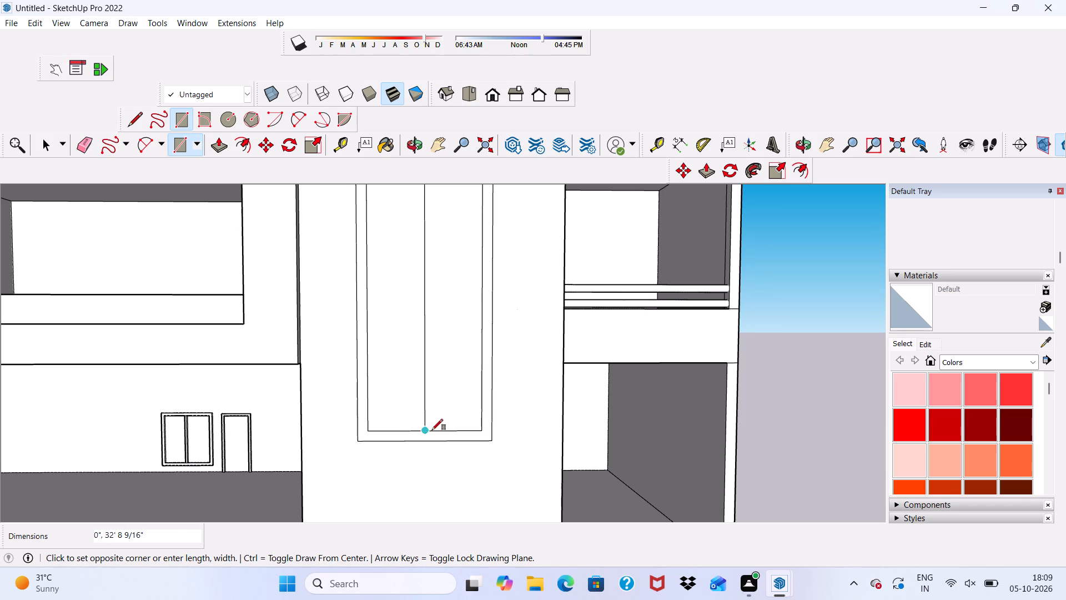
pyautogui.scroll(1, 443, 424)
pyautogui.click(432, 431)
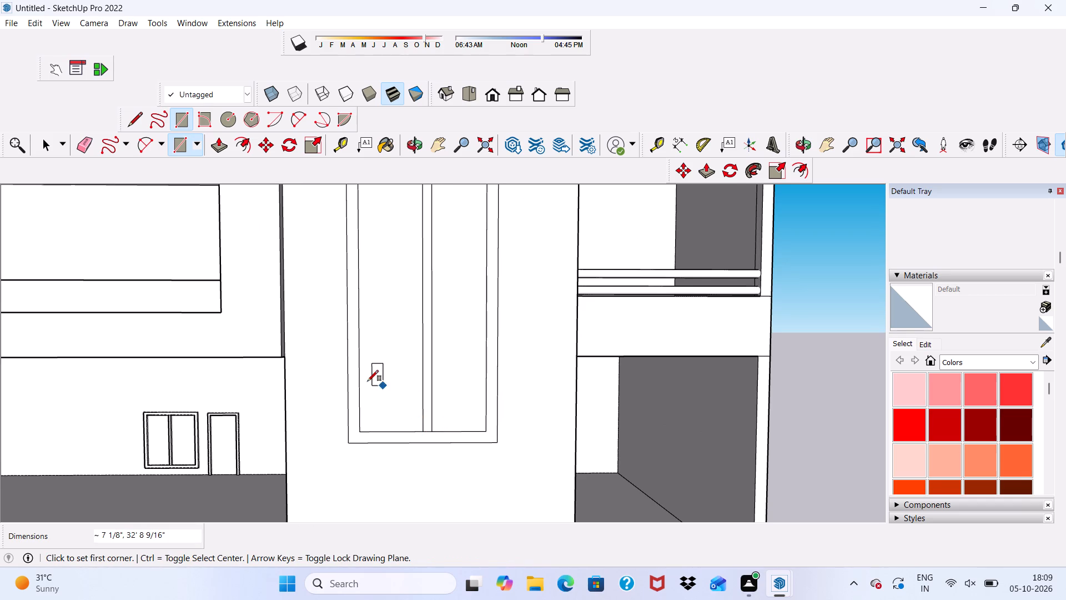
pyautogui.scroll(-2, 368, 381)
pyautogui.scroll(1, 368, 381)
pyautogui.scroll(-7, 368, 381)
pyautogui.scroll(1, 394, 374)
pyautogui.scroll(-3, 394, 374)
pyautogui.press('space')
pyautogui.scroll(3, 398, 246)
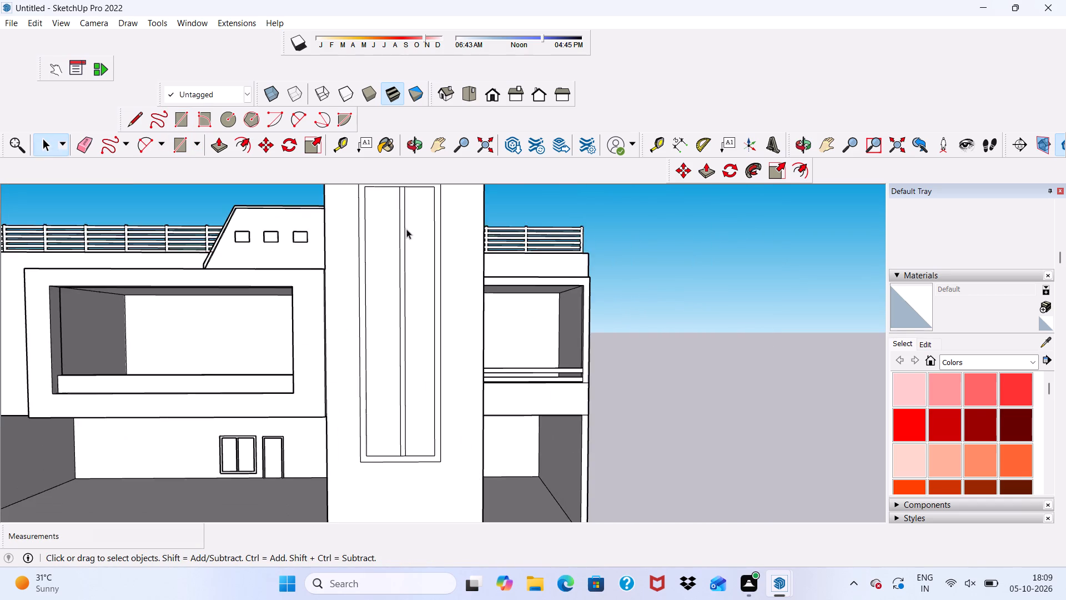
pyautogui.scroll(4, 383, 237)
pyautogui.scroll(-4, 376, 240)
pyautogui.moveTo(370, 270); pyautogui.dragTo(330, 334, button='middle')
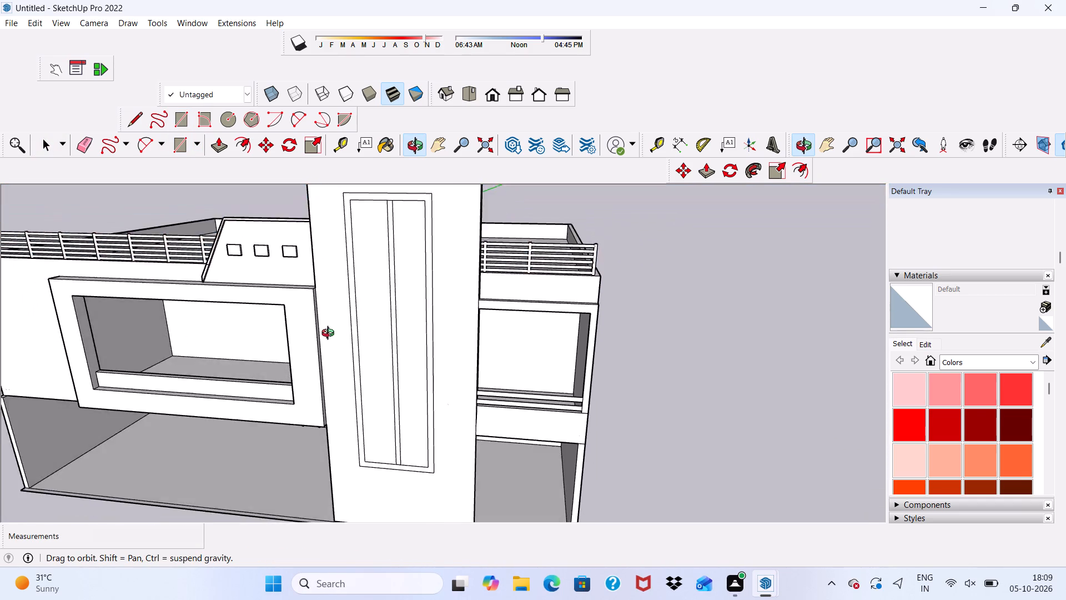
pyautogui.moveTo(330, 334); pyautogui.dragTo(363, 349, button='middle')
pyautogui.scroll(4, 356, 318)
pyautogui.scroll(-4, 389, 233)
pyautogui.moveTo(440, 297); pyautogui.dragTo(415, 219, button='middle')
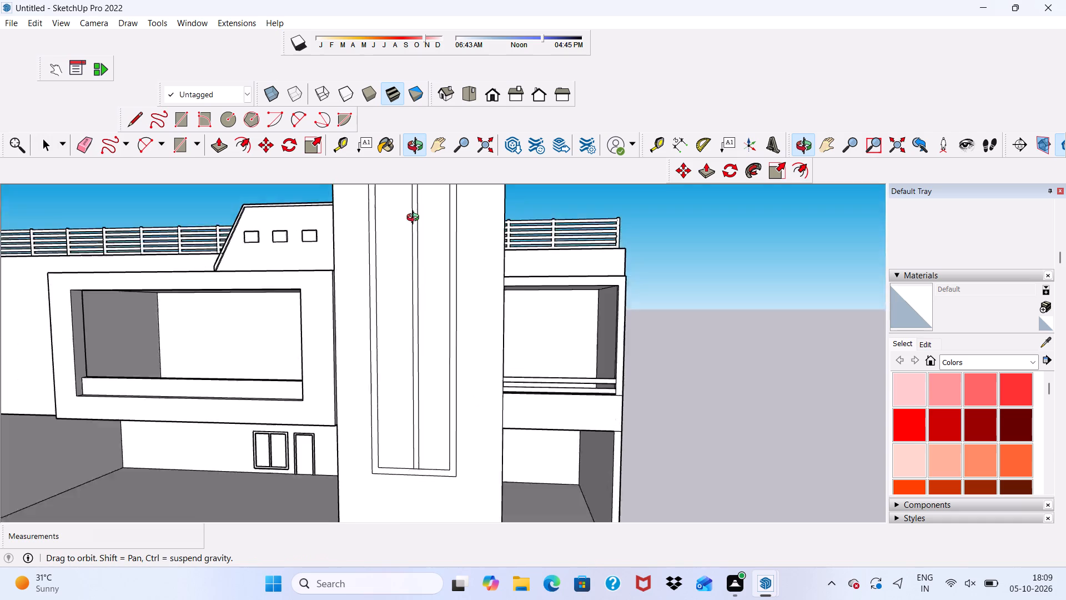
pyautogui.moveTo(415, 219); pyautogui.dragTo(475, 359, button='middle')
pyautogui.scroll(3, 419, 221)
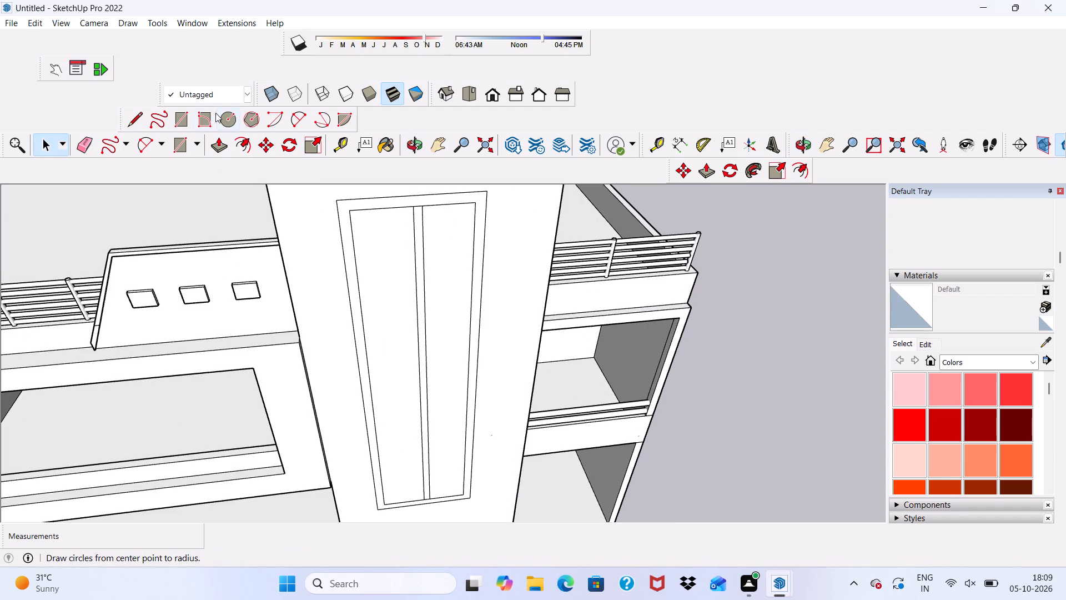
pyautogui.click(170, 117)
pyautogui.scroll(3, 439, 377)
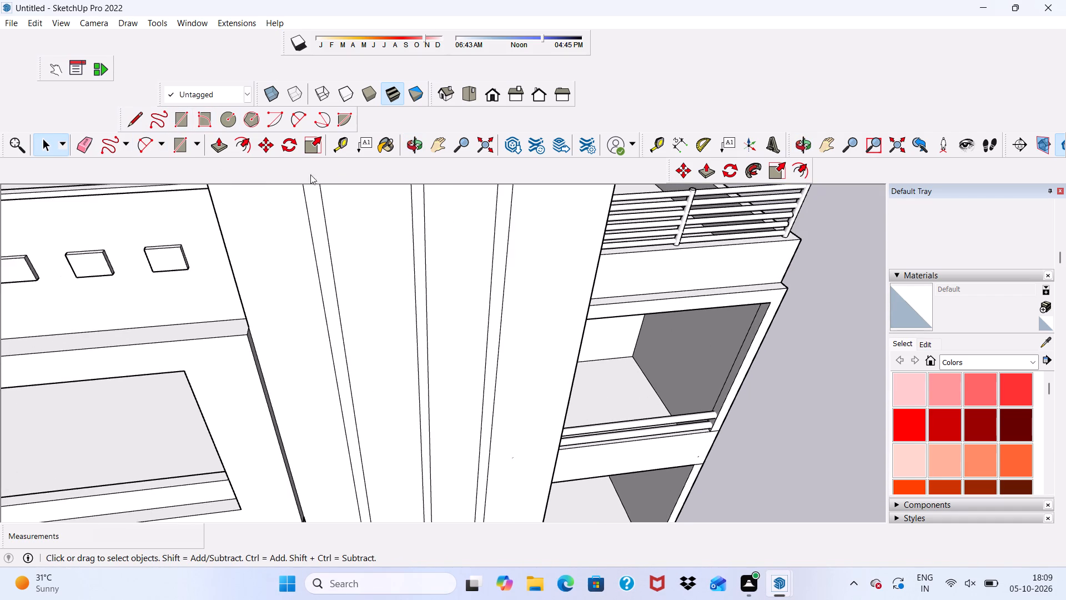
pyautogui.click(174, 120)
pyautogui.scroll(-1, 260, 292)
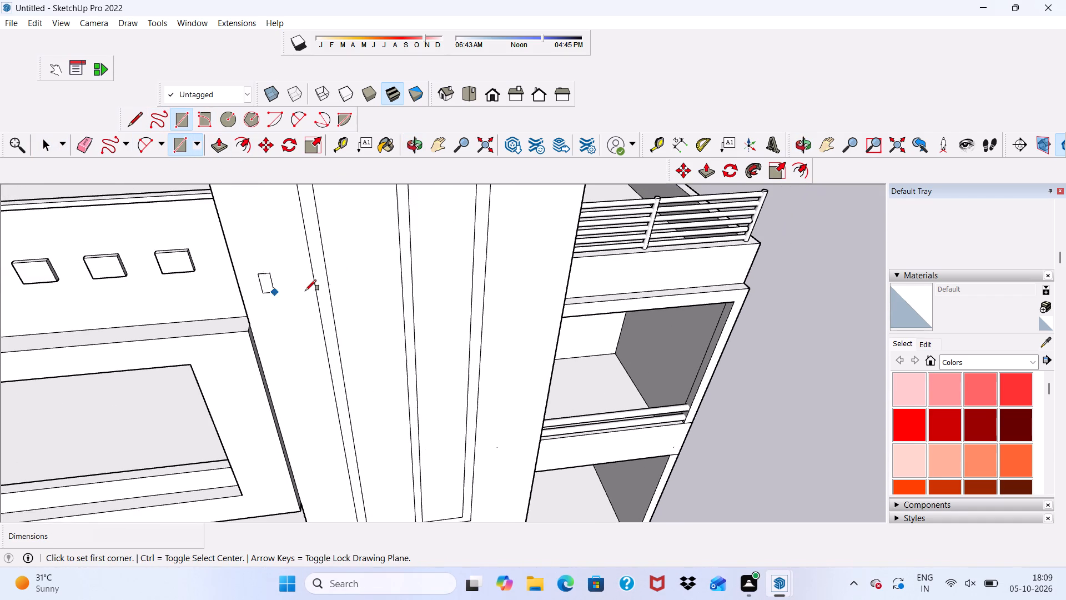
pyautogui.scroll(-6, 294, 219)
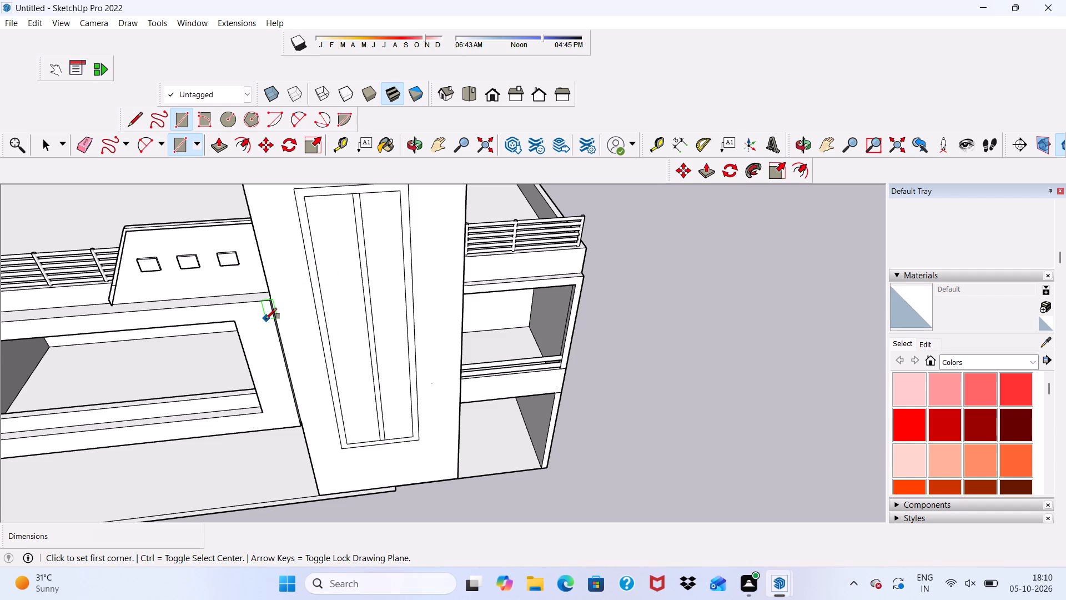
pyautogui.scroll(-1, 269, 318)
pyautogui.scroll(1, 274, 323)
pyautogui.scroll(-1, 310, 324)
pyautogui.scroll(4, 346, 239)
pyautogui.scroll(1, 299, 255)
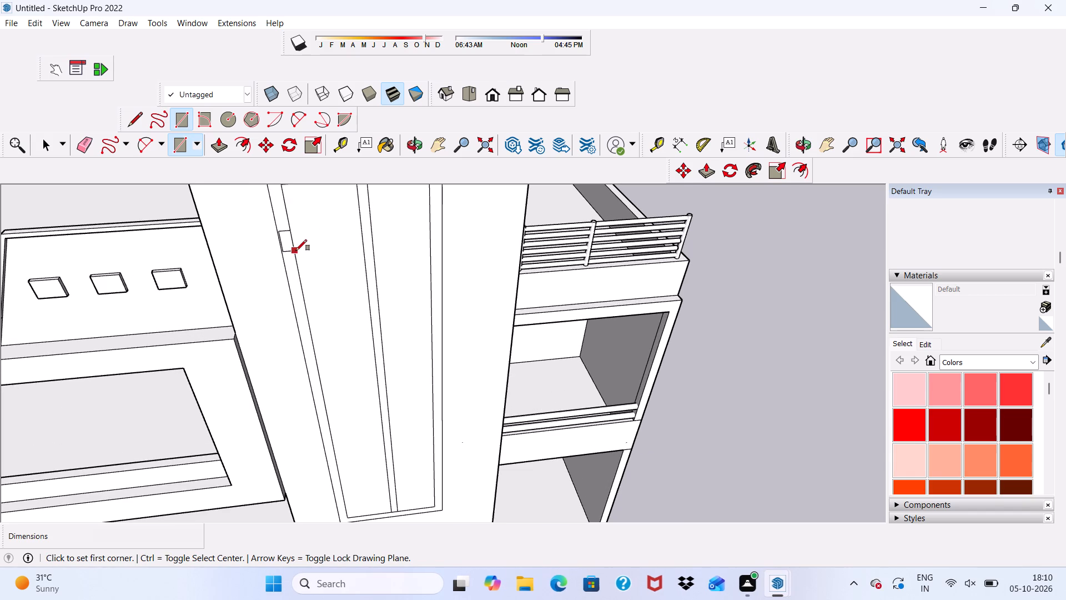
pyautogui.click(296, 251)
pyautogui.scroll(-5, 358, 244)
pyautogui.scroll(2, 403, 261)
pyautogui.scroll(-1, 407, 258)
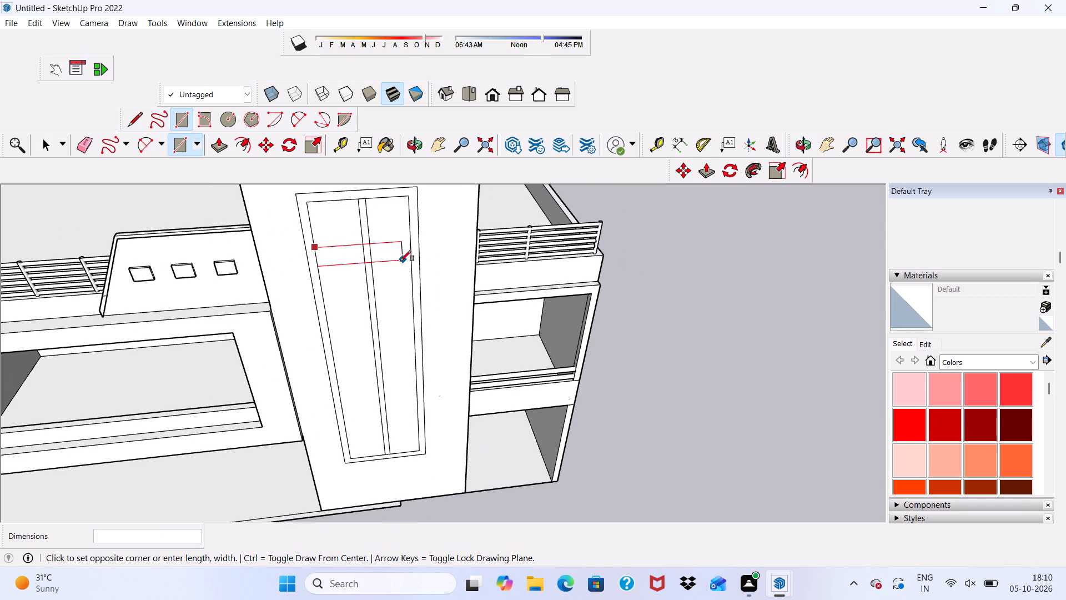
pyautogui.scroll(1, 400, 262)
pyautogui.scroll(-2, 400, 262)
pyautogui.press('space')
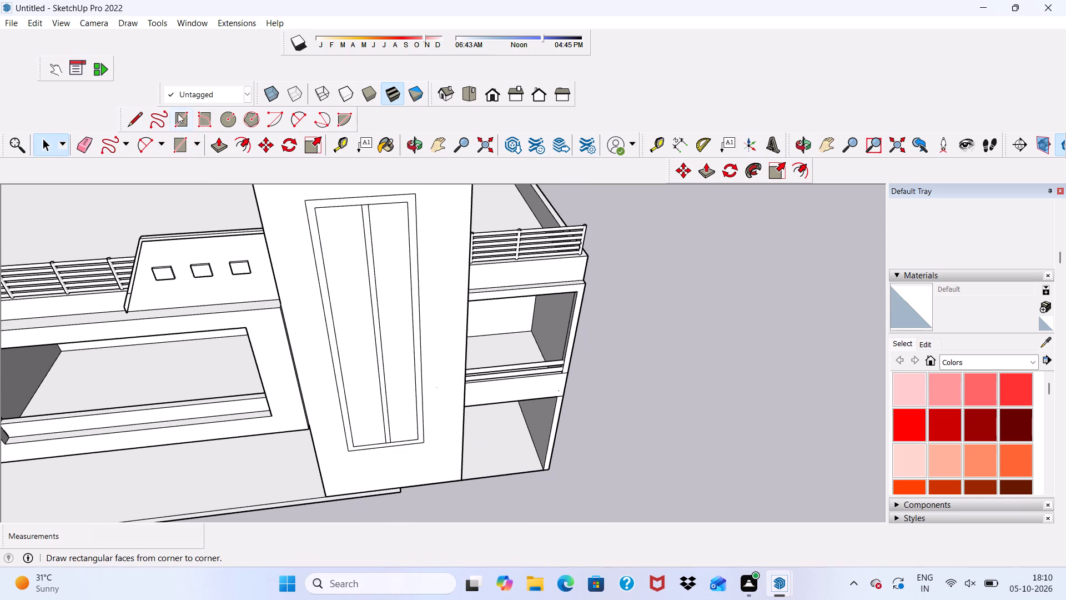
# Draw a horizontal bar about 7 1/8" high and 8' 4 7/16" wide across the upper part of the inner tall rectangle.
pyautogui.click(185, 116)
pyautogui.scroll(-4, 312, 262)
pyautogui.moveTo(331, 289); pyautogui.dragTo(314, 163, button='middle')
pyautogui.scroll(3, 351, 216)
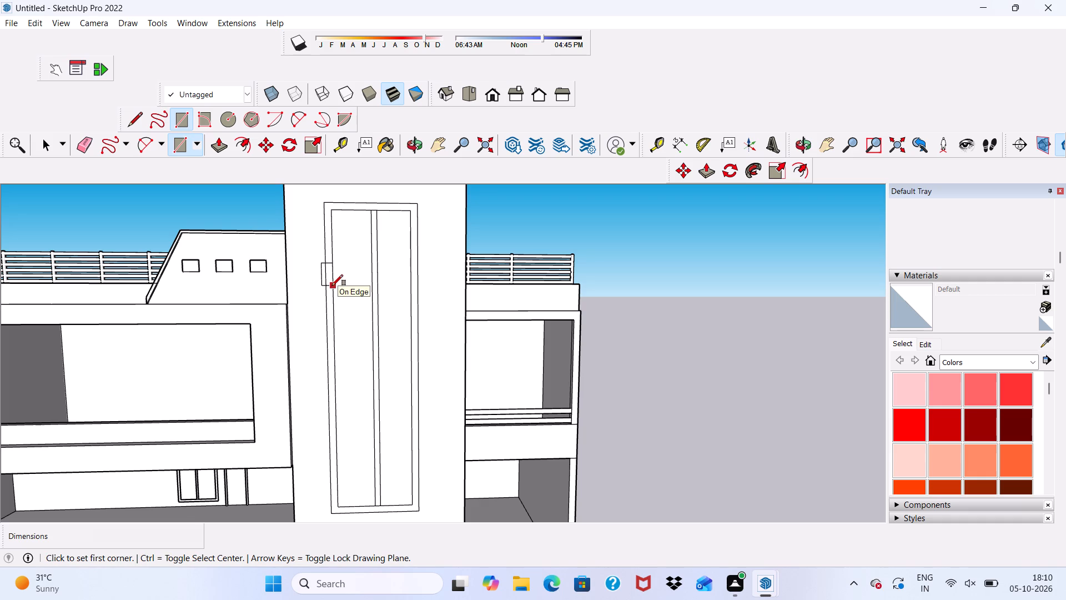
pyautogui.click(334, 287)
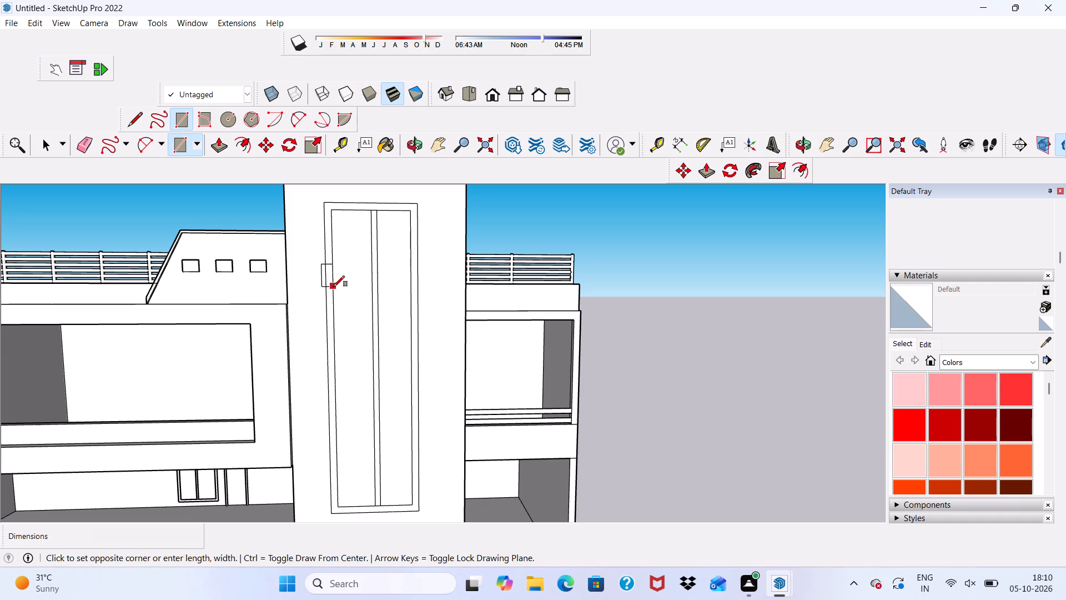
pyautogui.scroll(-4, 334, 287)
pyautogui.scroll(5, 393, 281)
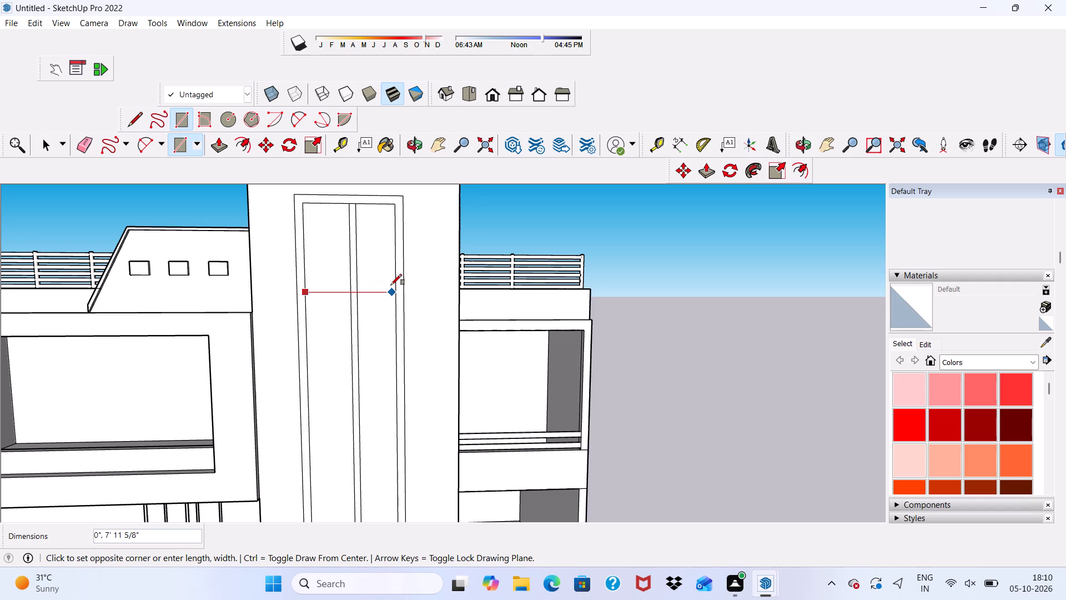
pyautogui.scroll(5, 402, 281)
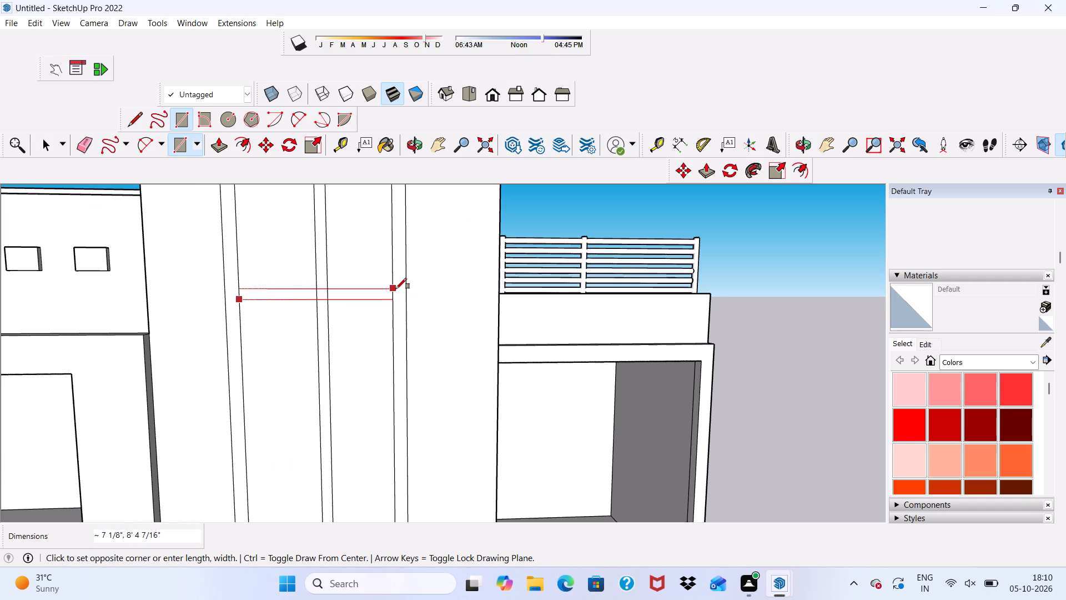
pyautogui.click(396, 289)
pyautogui.scroll(-1, 329, 280)
pyautogui.press('space')
# Erase the vertical strip's edge segments where they cross the horizontal bar.
pyautogui.scroll(-2, 317, 299)
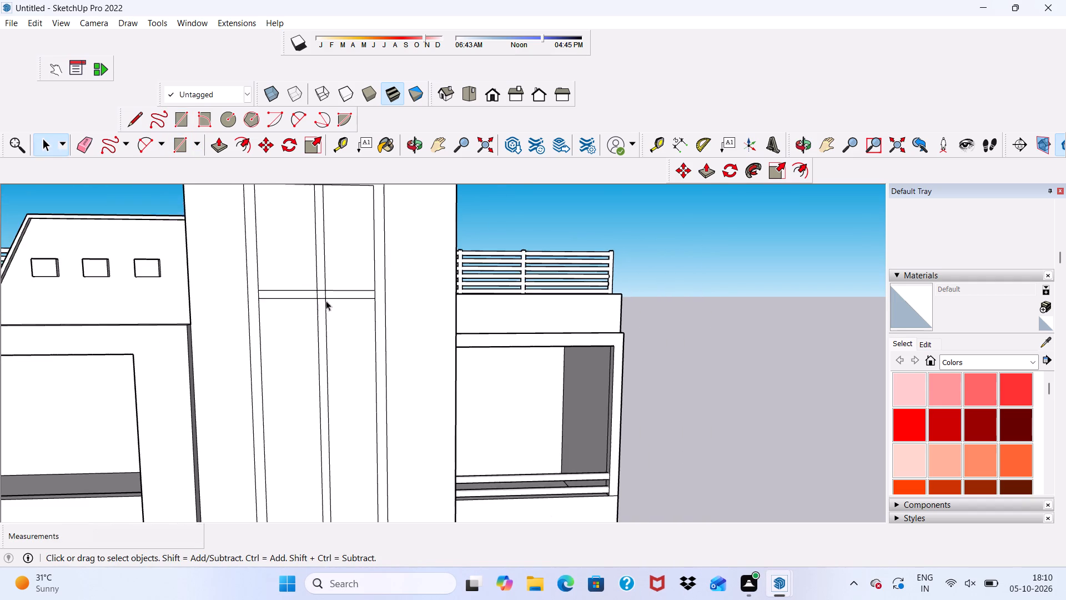
pyautogui.scroll(-3, 325, 287)
pyautogui.scroll(3, 312, 288)
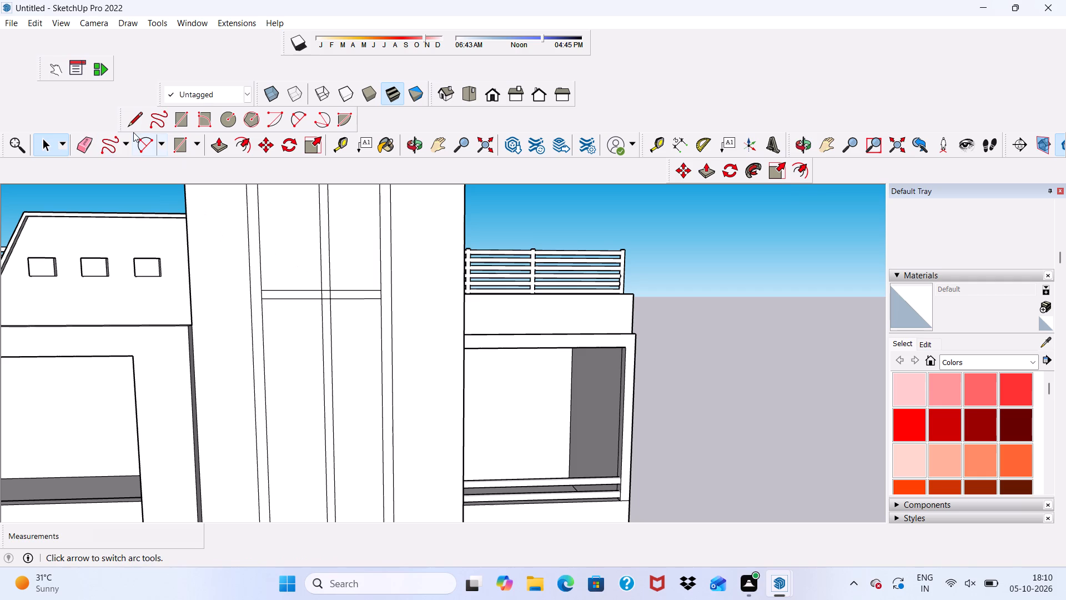
pyautogui.click(74, 151)
pyautogui.scroll(1, 300, 263)
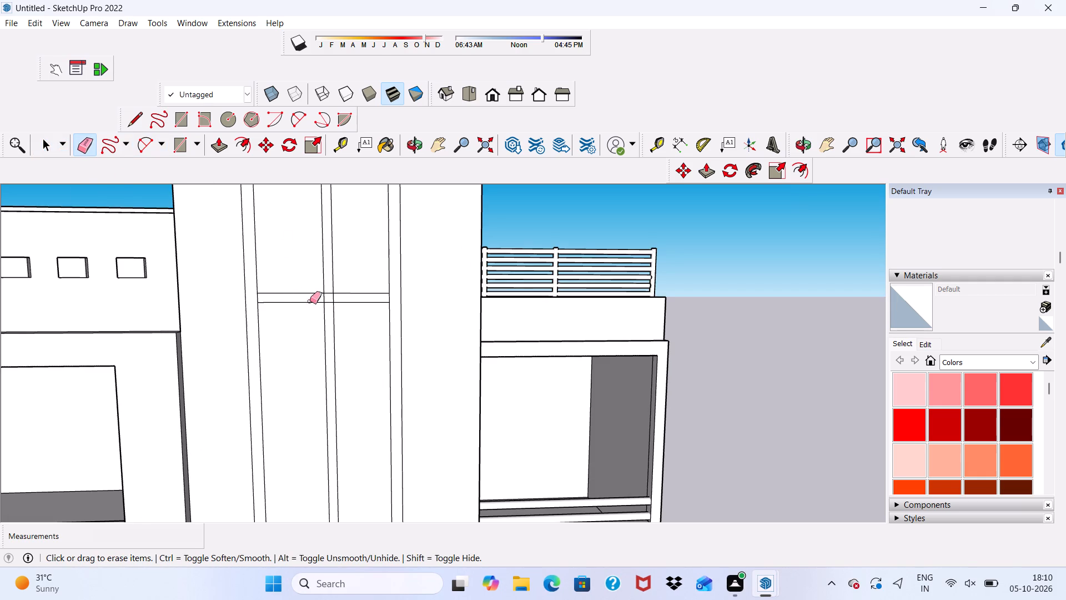
pyautogui.click(322, 297)
pyautogui.scroll(9, 332, 303)
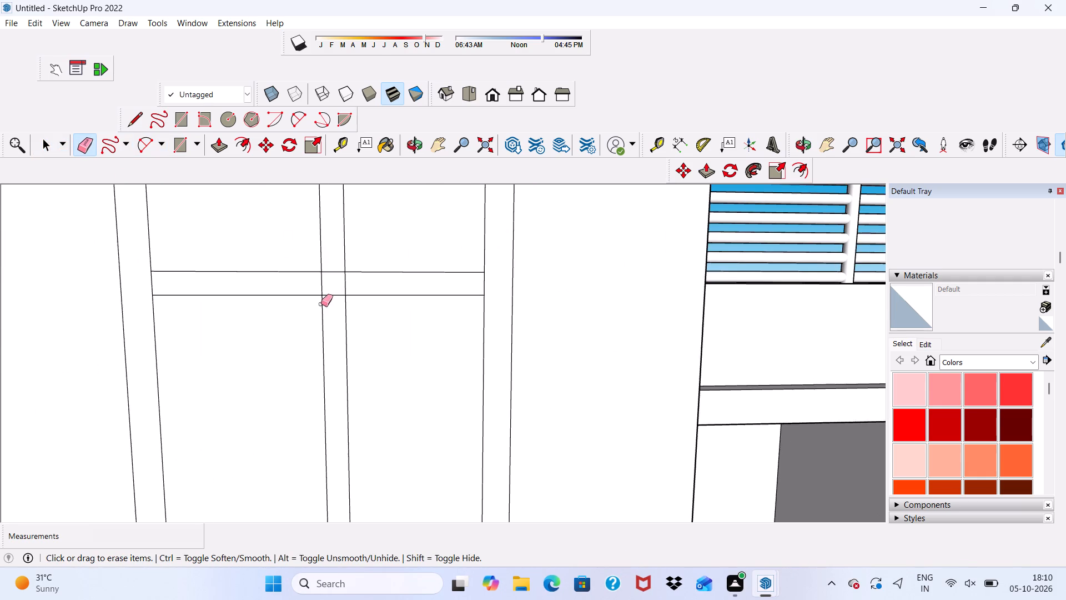
pyautogui.moveTo(316, 284); pyautogui.dragTo(349, 281)
pyautogui.scroll(-3, 335, 292)
pyautogui.press('space')
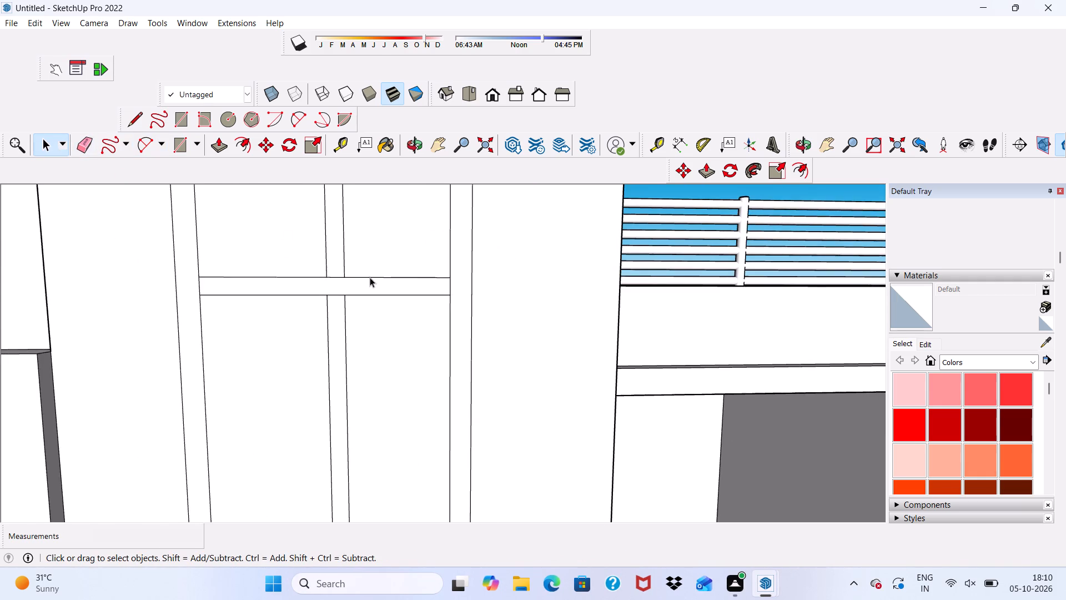
# Copy the horizontal bar's face and edges about 6' 5" down the tall frame.
pyautogui.scroll(1, 370, 277)
pyautogui.doubleClick(361, 291)
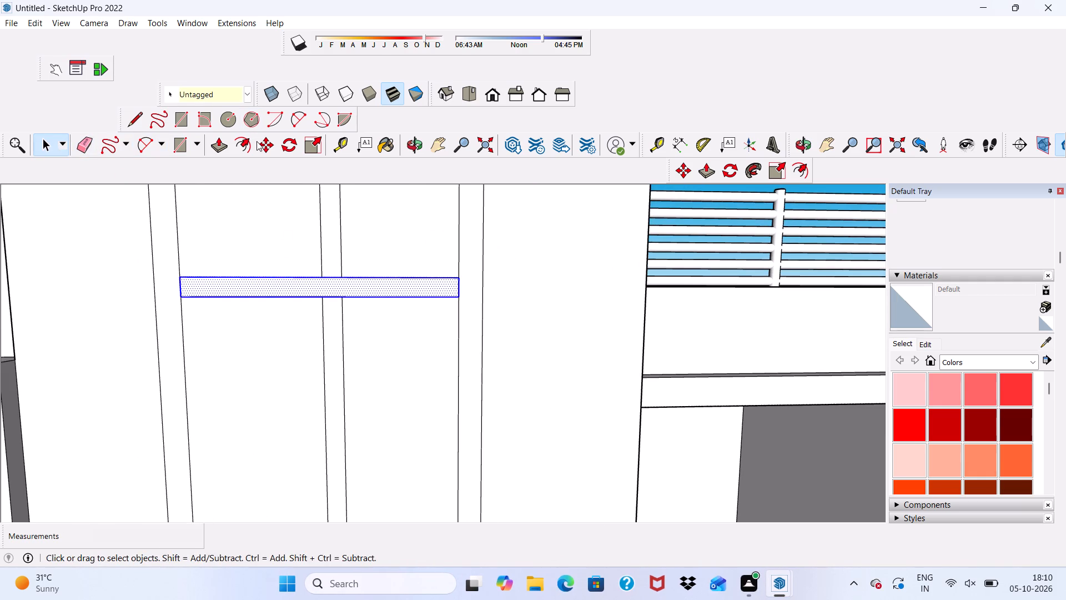
pyautogui.click(257, 141)
pyautogui.click(326, 288)
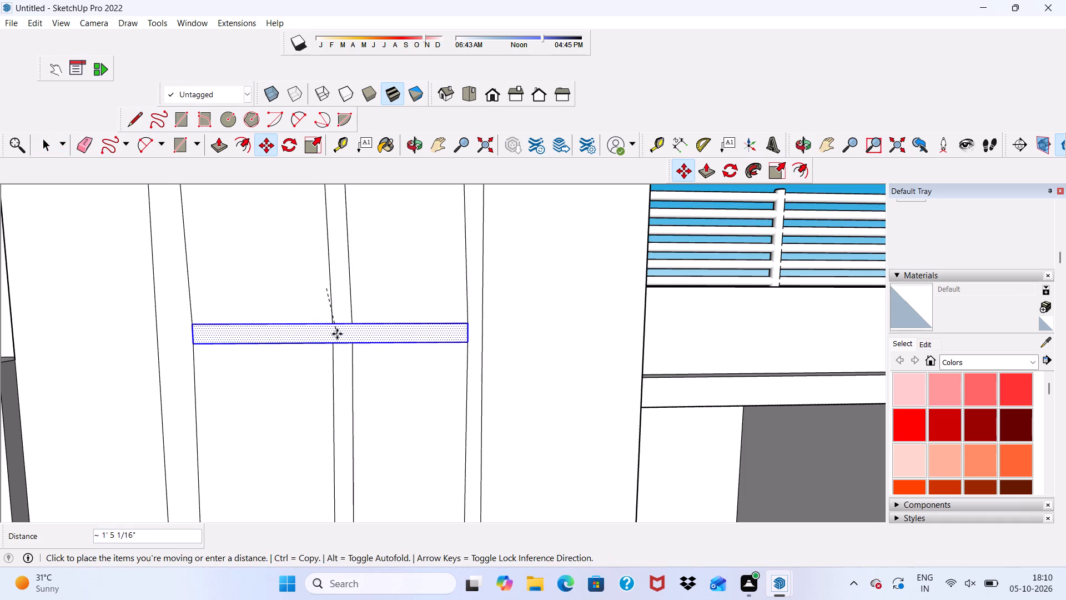
pyautogui.scroll(-8, 329, 321)
pyautogui.scroll(2, 362, 351)
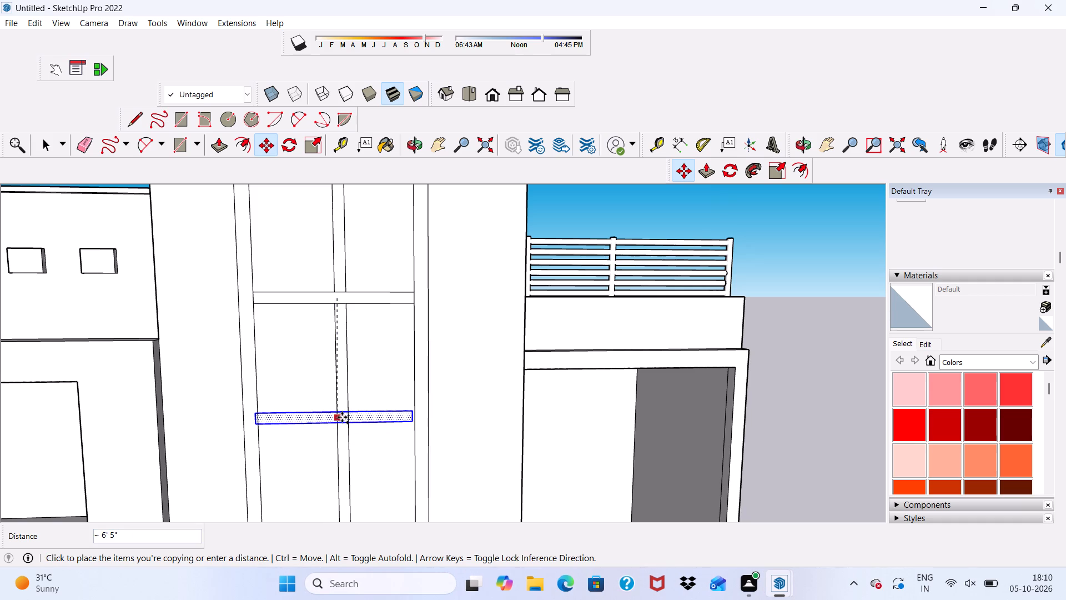
pyautogui.click(342, 417)
# Multiply the bar copy by 4 to repeat it at equal spacing down the frame.
pyautogui.scroll(-6, 314, 389)
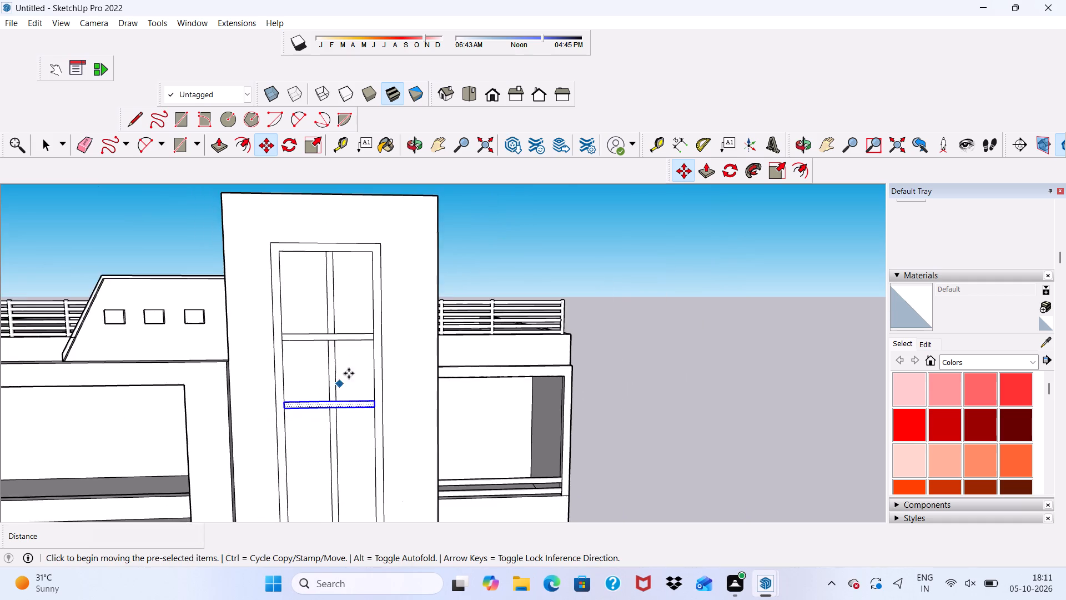
pyautogui.scroll(-8, 351, 359)
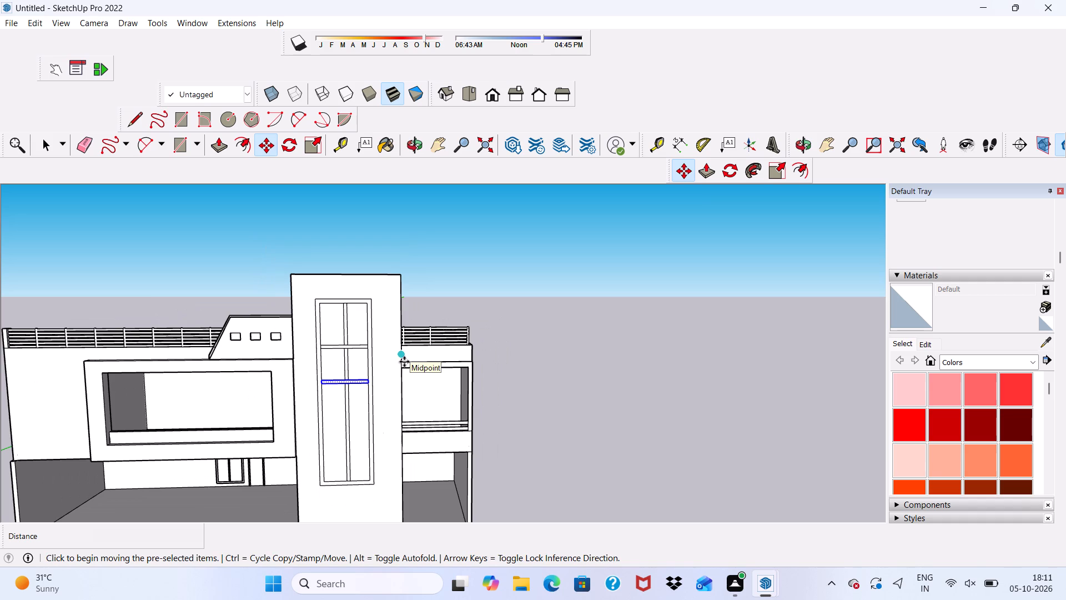
pyautogui.hotkey('shift', '*')
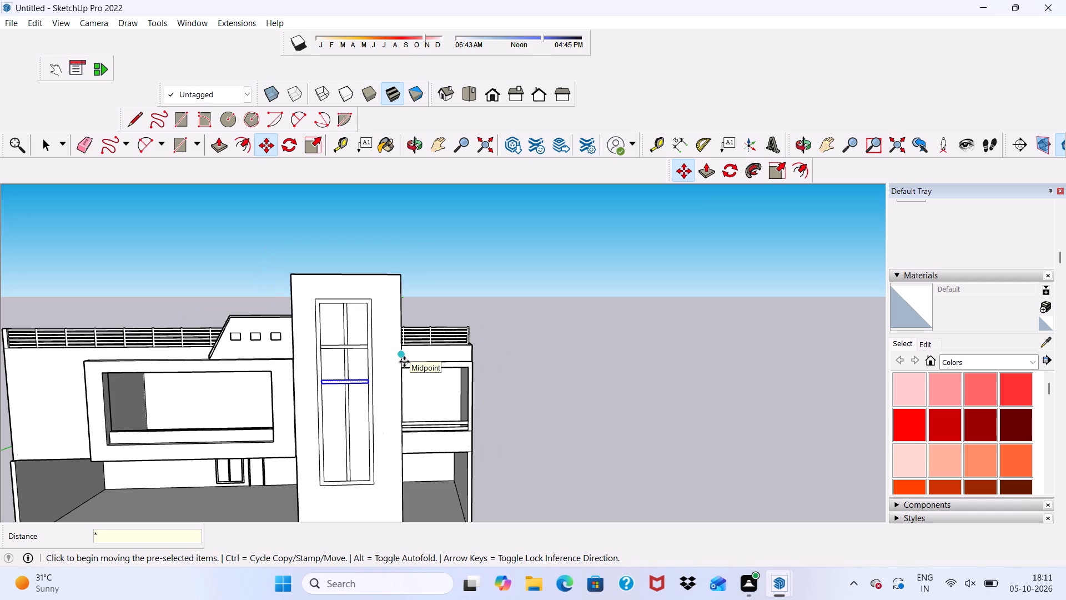
pyautogui.press('4')
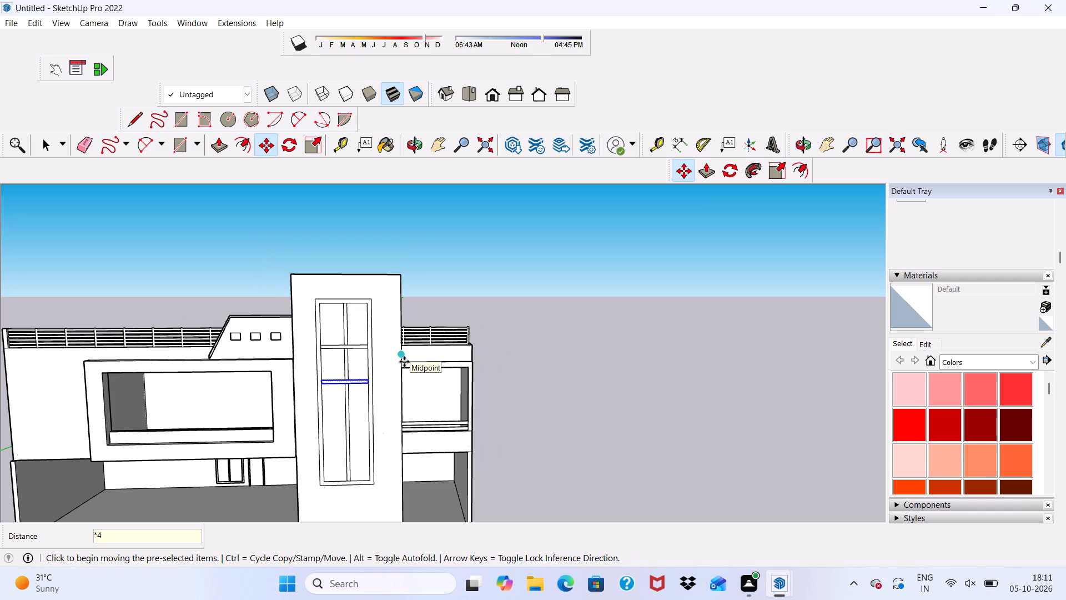
pyautogui.press('Return')
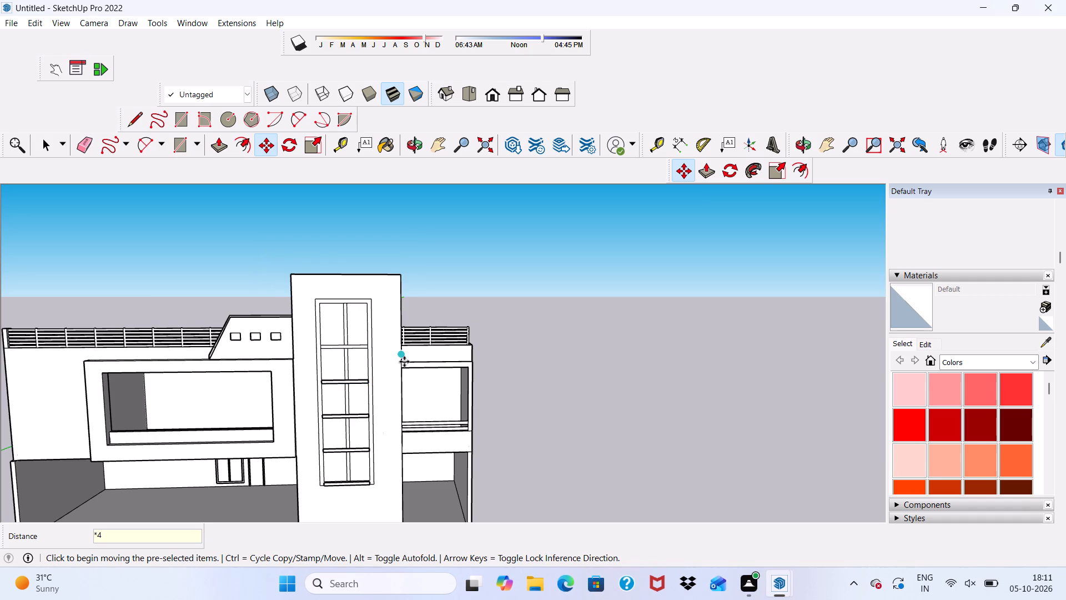
pyautogui.press('space')
# Erase the edges of the lowest horizontal bar copy, which overlaps the bottom of the tall window frame.
pyautogui.scroll(6, 381, 502)
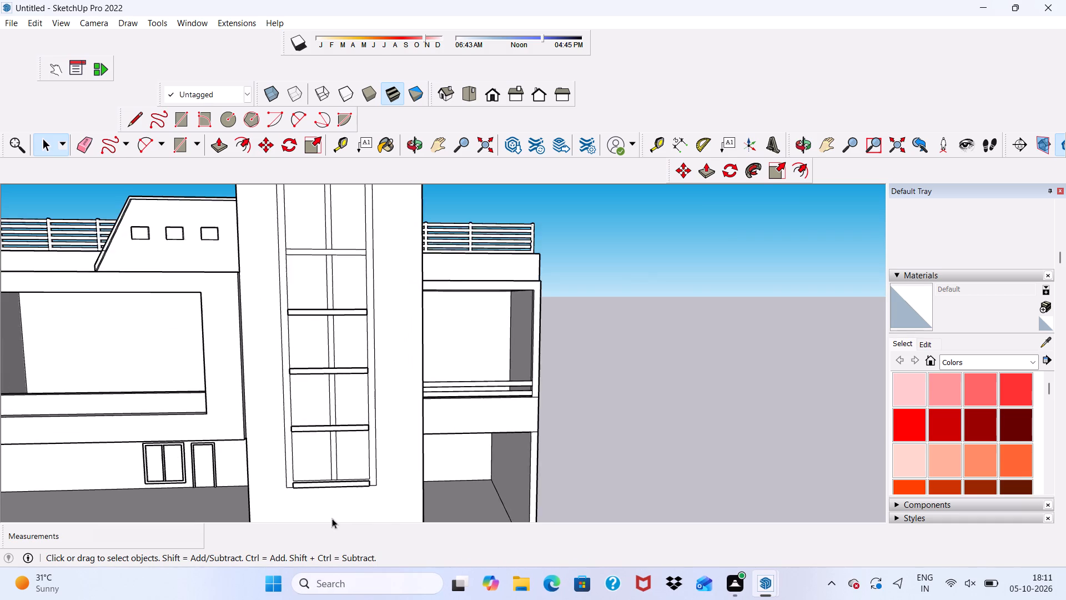
pyautogui.scroll(1, 332, 518)
pyautogui.scroll(-2, 333, 518)
pyautogui.scroll(4, 333, 518)
pyautogui.scroll(4, 176, 392)
pyautogui.click(80, 148)
pyautogui.scroll(-2, 233, 294)
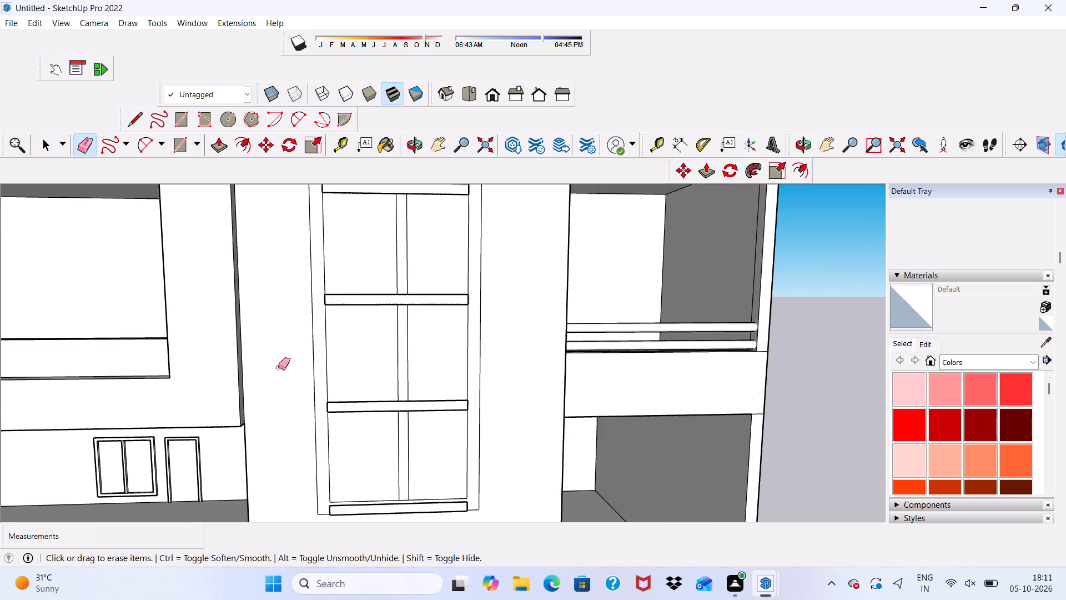
pyautogui.scroll(-4, 278, 367)
pyautogui.scroll(13, 336, 503)
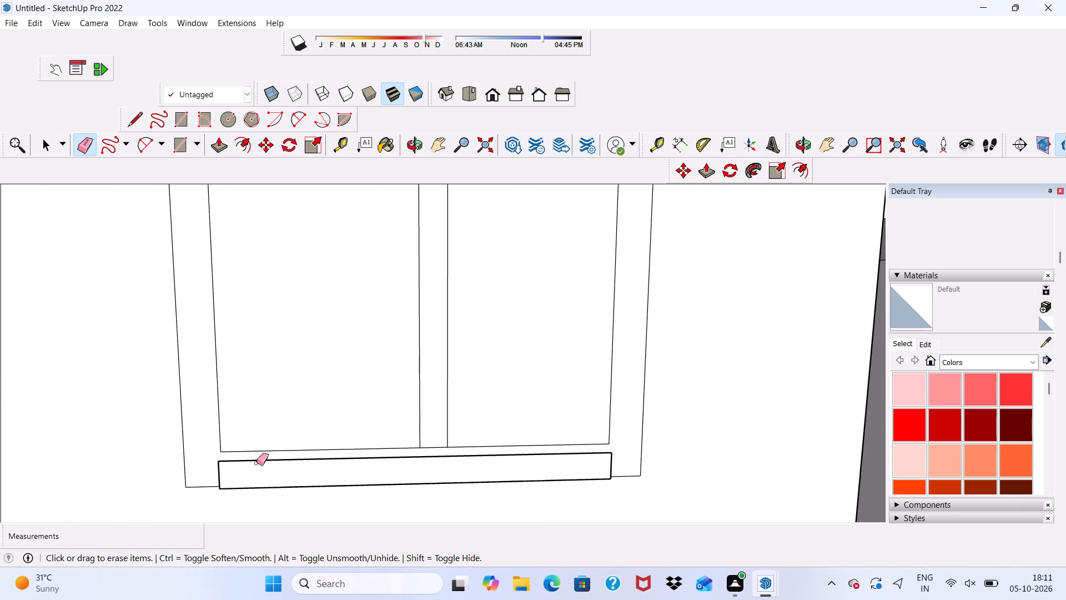
pyautogui.moveTo(257, 462); pyautogui.dragTo(251, 467)
pyautogui.click(218, 465)
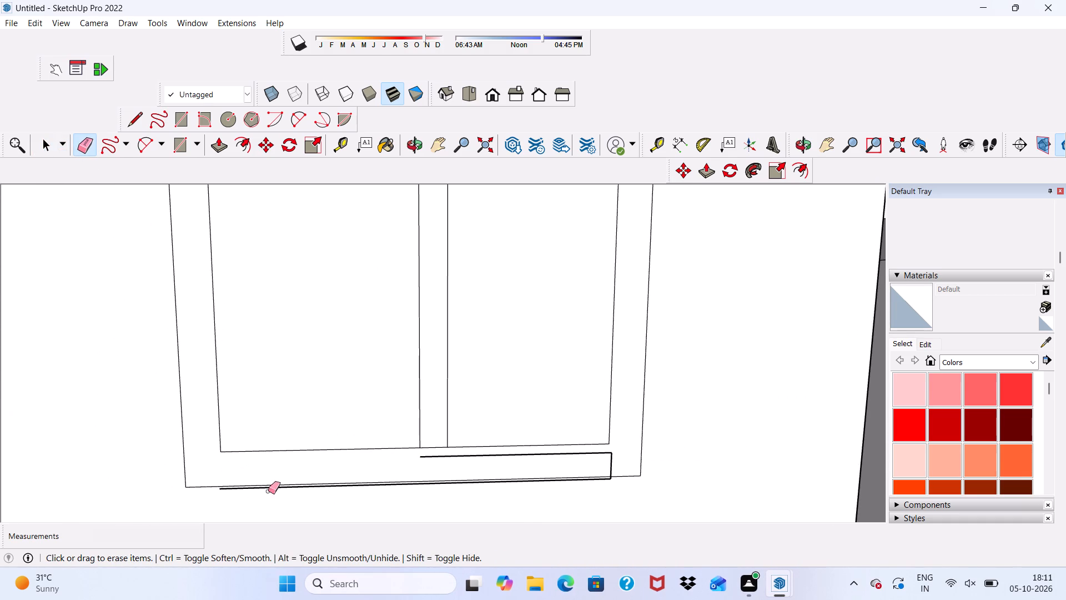
pyautogui.scroll(13, 270, 492)
pyautogui.click(244, 498)
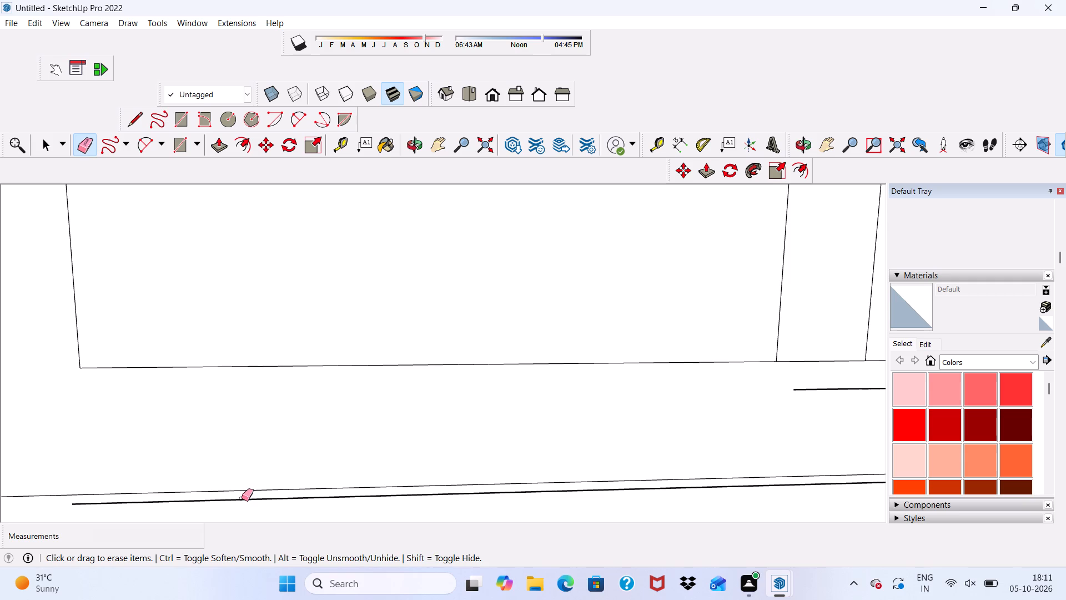
pyautogui.click(240, 500)
pyautogui.scroll(-1, 185, 497)
pyautogui.scroll(1, 163, 501)
pyautogui.scroll(-9, 159, 501)
pyautogui.scroll(1, 380, 479)
pyautogui.scroll(2, 547, 434)
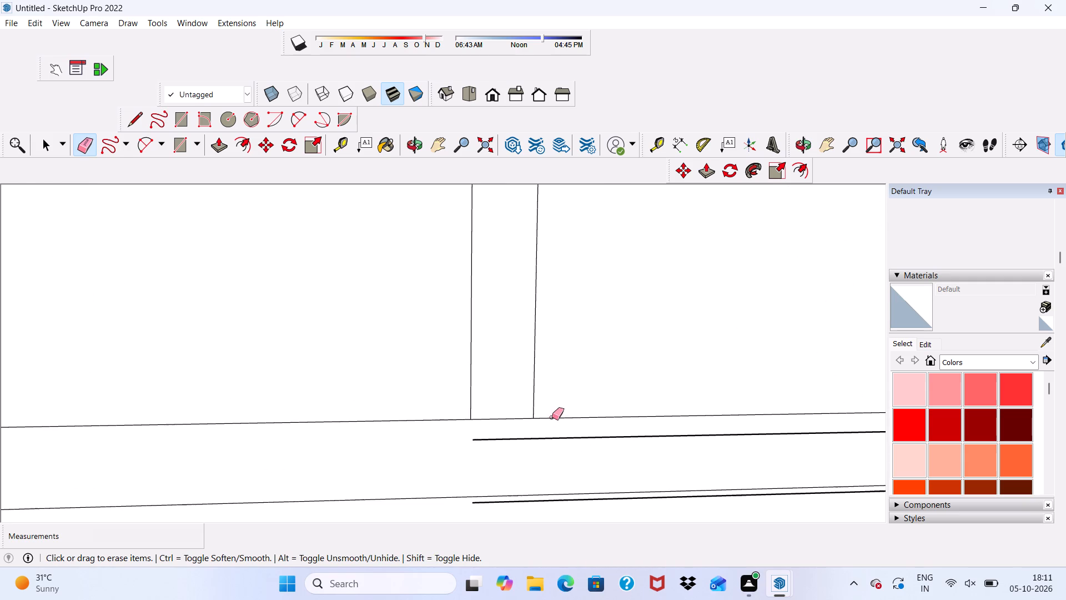
pyautogui.moveTo(537, 438); pyautogui.dragTo(537, 446)
pyautogui.scroll(3, 526, 505)
pyautogui.moveTo(522, 499); pyautogui.dragTo(525, 506)
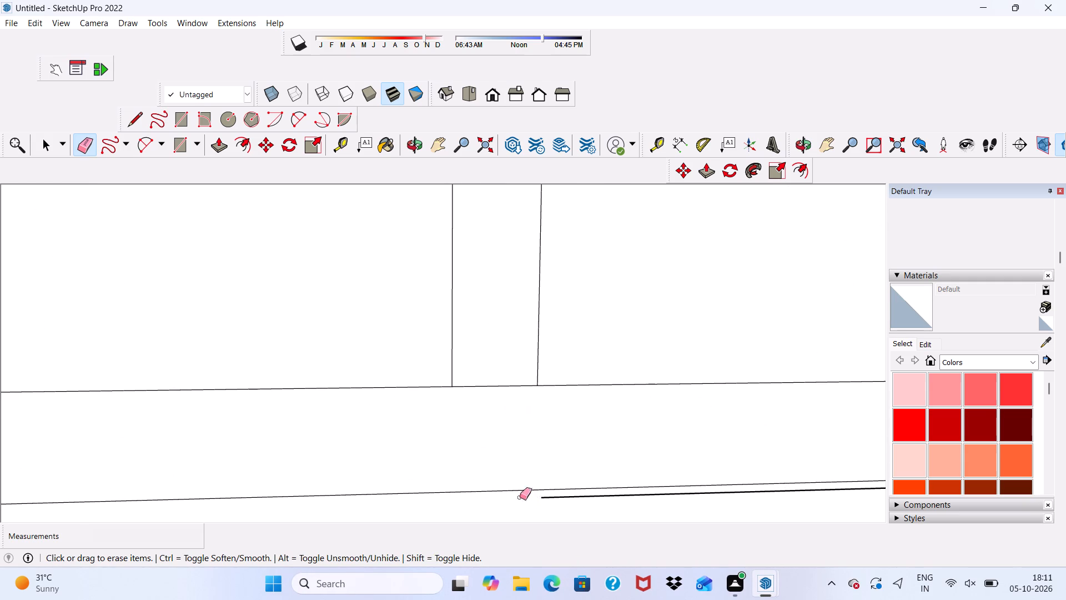
pyautogui.scroll(-2, 316, 486)
pyautogui.scroll(1, 278, 498)
pyautogui.scroll(-6, 274, 502)
pyautogui.scroll(3, 606, 477)
pyautogui.click(702, 448)
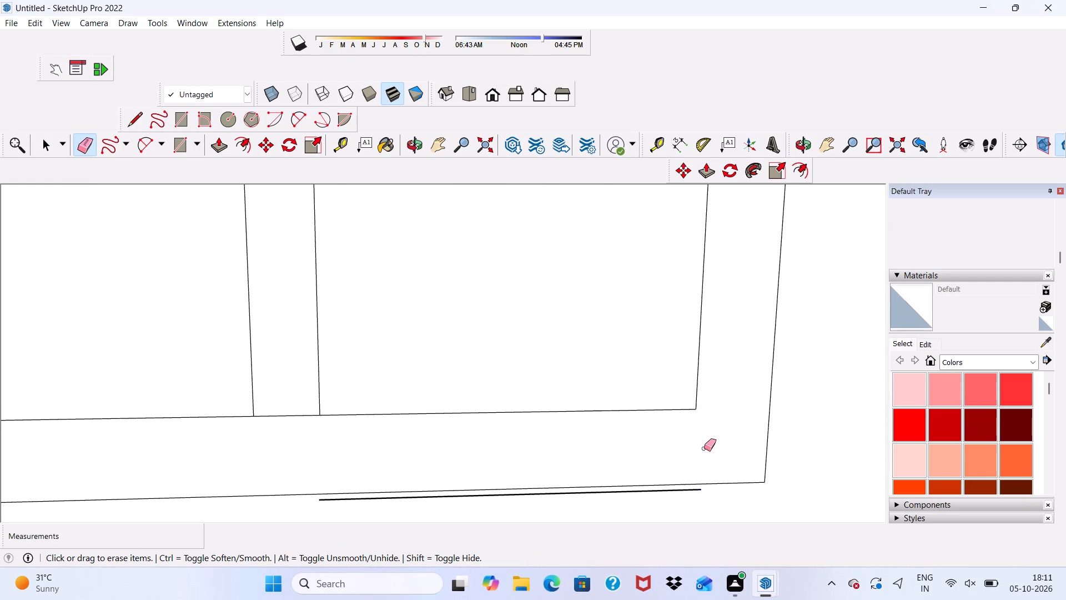
pyautogui.scroll(6, 662, 499)
pyautogui.click(653, 485)
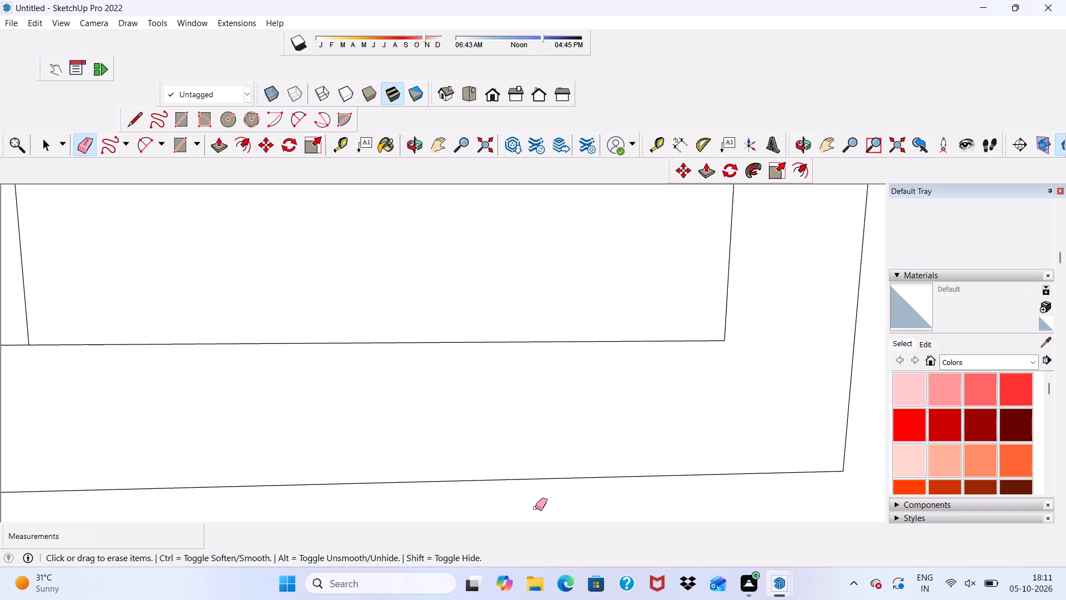
pyautogui.press('space')
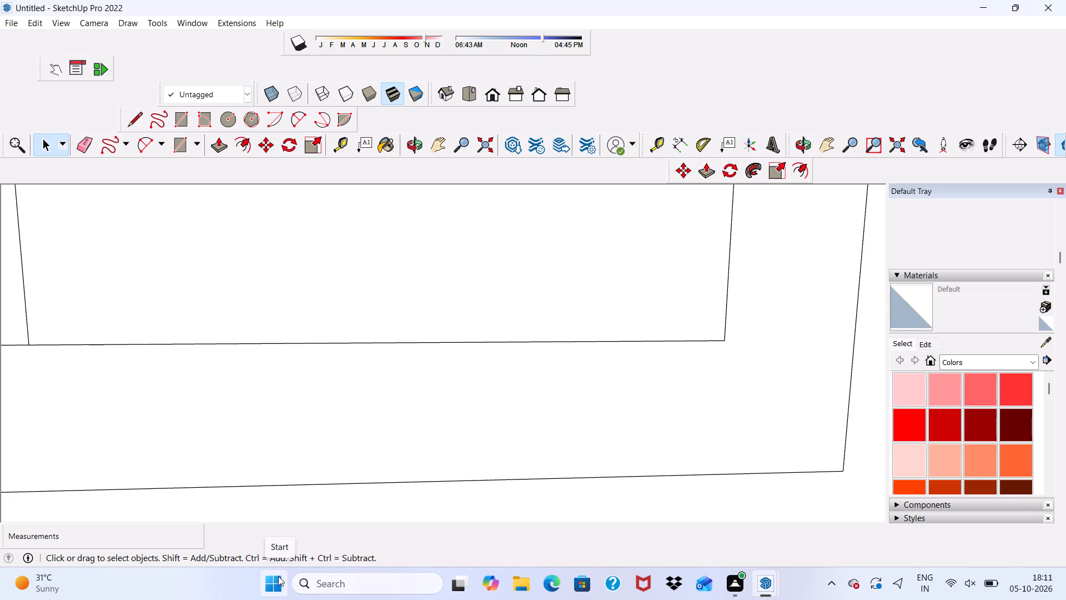
pyautogui.press('space')
# Push/Pull the tall window's outer frame face outward by 3".
pyautogui.scroll(-2, 281, 577)
pyautogui.scroll(-2, 328, 533)
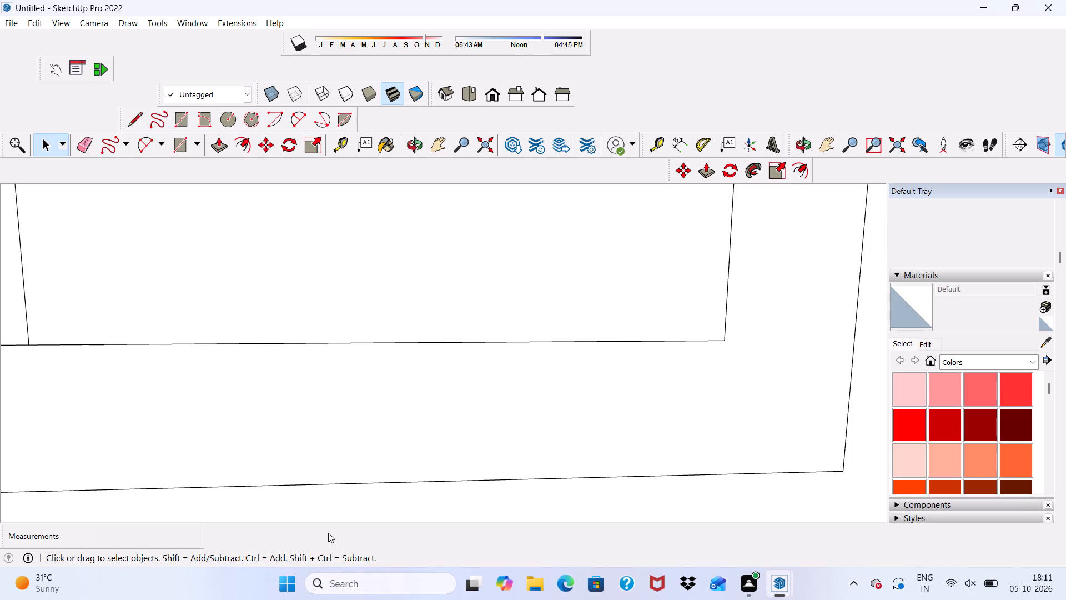
pyautogui.scroll(-4, 328, 533)
pyautogui.scroll(3, 353, 464)
pyautogui.scroll(-4, 353, 464)
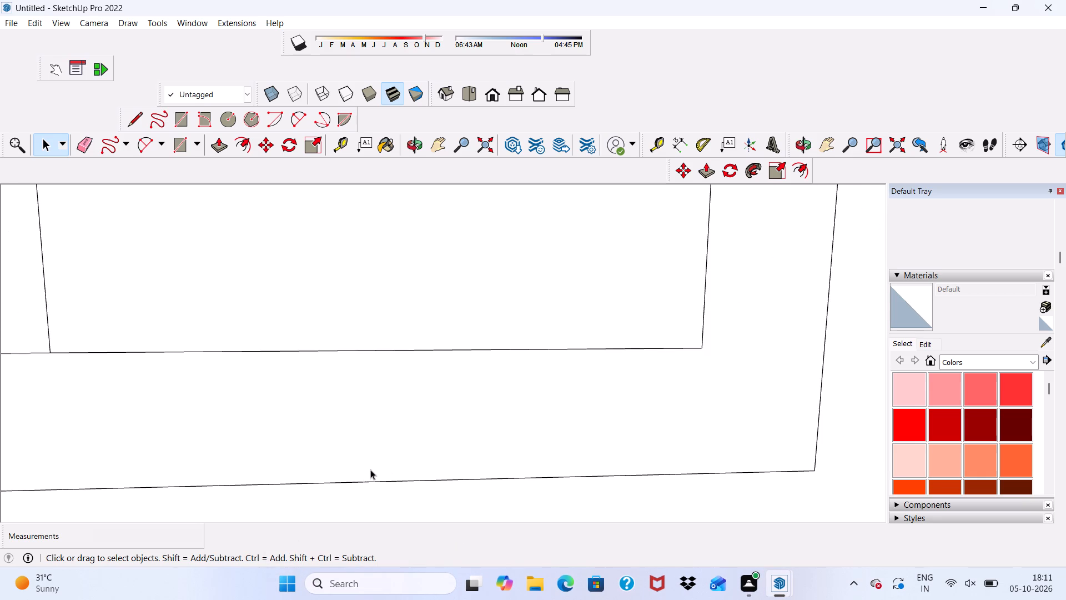
pyautogui.moveTo(379, 459); pyautogui.dragTo(326, 357, button='middle')
pyautogui.scroll(-2, 331, 356)
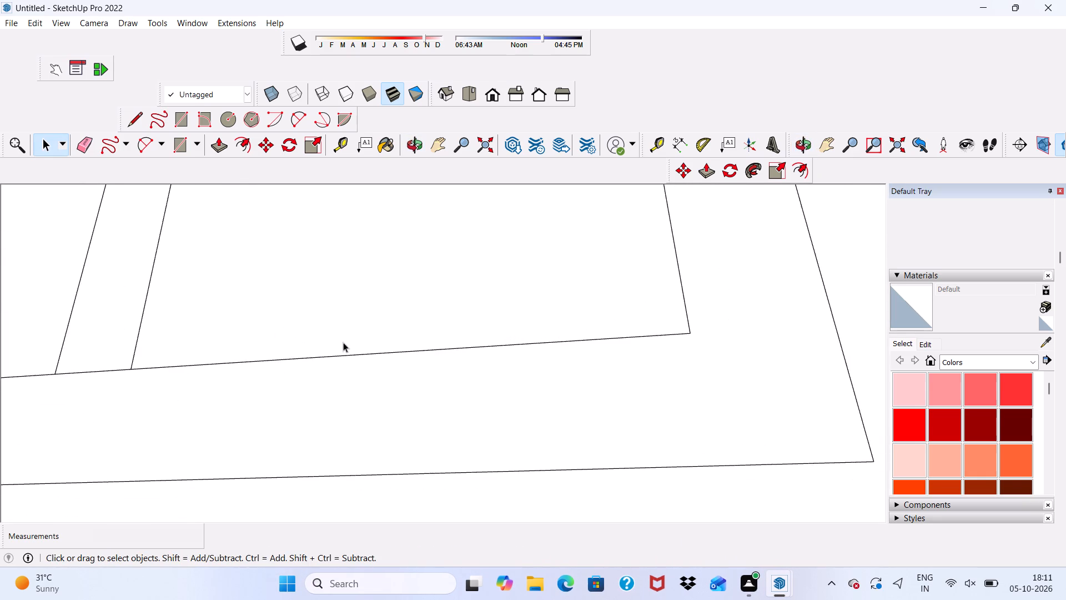
pyautogui.scroll(-1, 343, 342)
pyautogui.scroll(1, 354, 341)
pyautogui.scroll(-2, 365, 342)
pyautogui.scroll(-9, 423, 328)
pyautogui.scroll(-9, 373, 380)
pyautogui.moveTo(361, 372); pyautogui.dragTo(368, 380, button='middle')
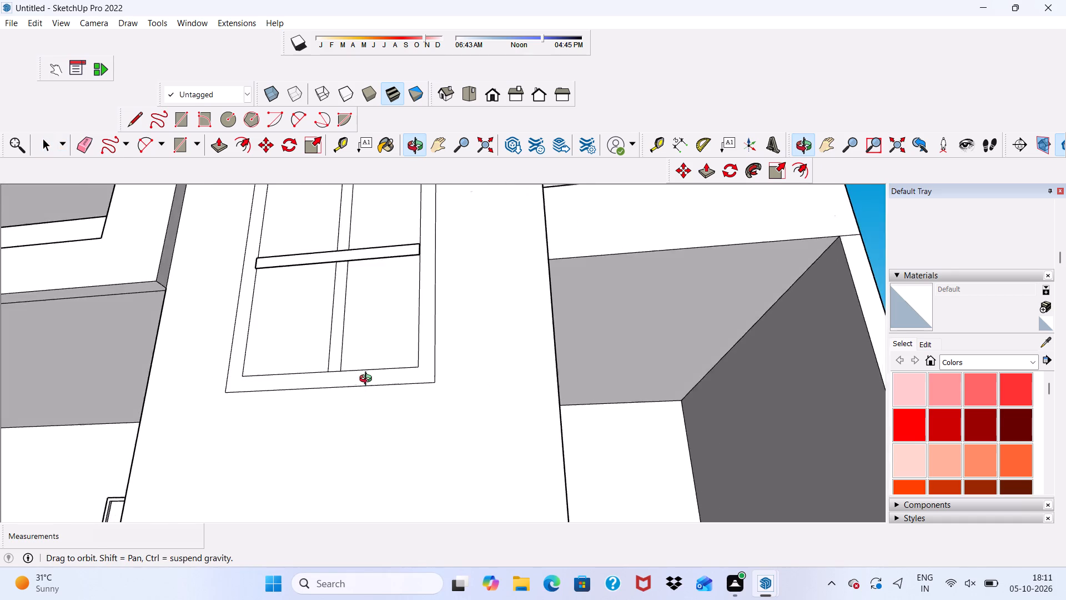
pyautogui.moveTo(368, 380); pyautogui.dragTo(449, 489, button='middle')
pyautogui.scroll(4, 353, 292)
pyautogui.scroll(-1, 155, 373)
pyautogui.scroll(4, 167, 368)
pyautogui.click(236, 325)
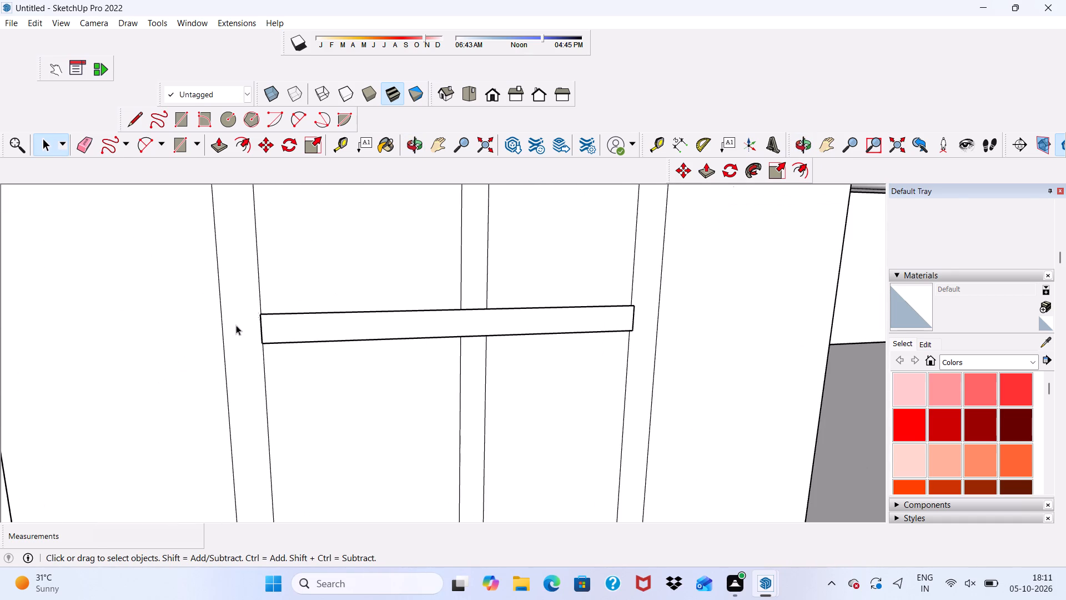
pyautogui.click(214, 152)
pyautogui.scroll(1, 237, 262)
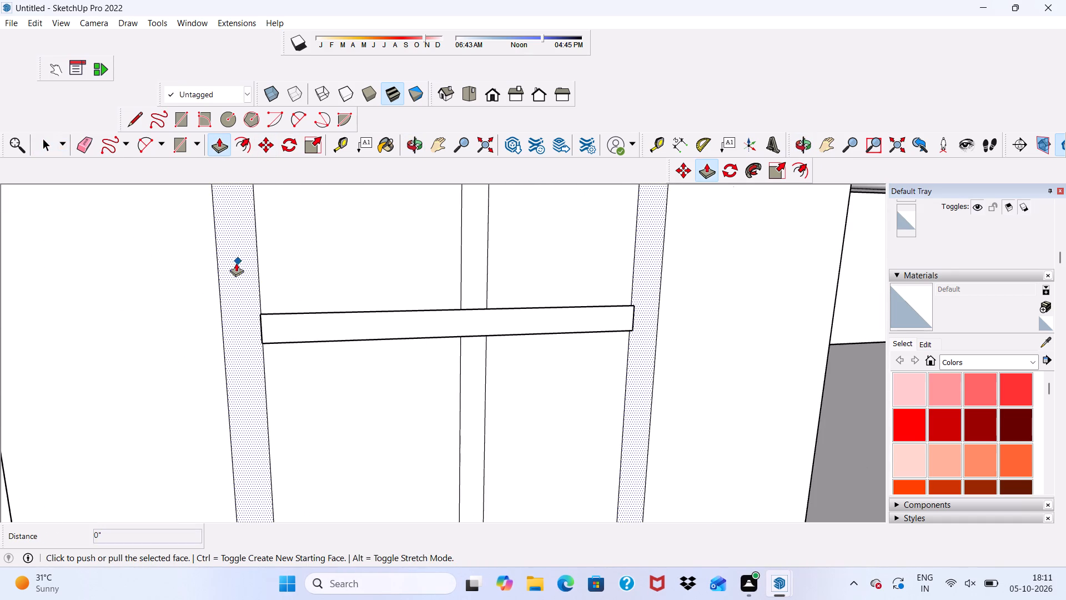
pyautogui.scroll(2, 236, 263)
pyautogui.click(239, 263)
pyautogui.scroll(-4, 209, 280)
pyautogui.write('3"')
pyautogui.press('Return')
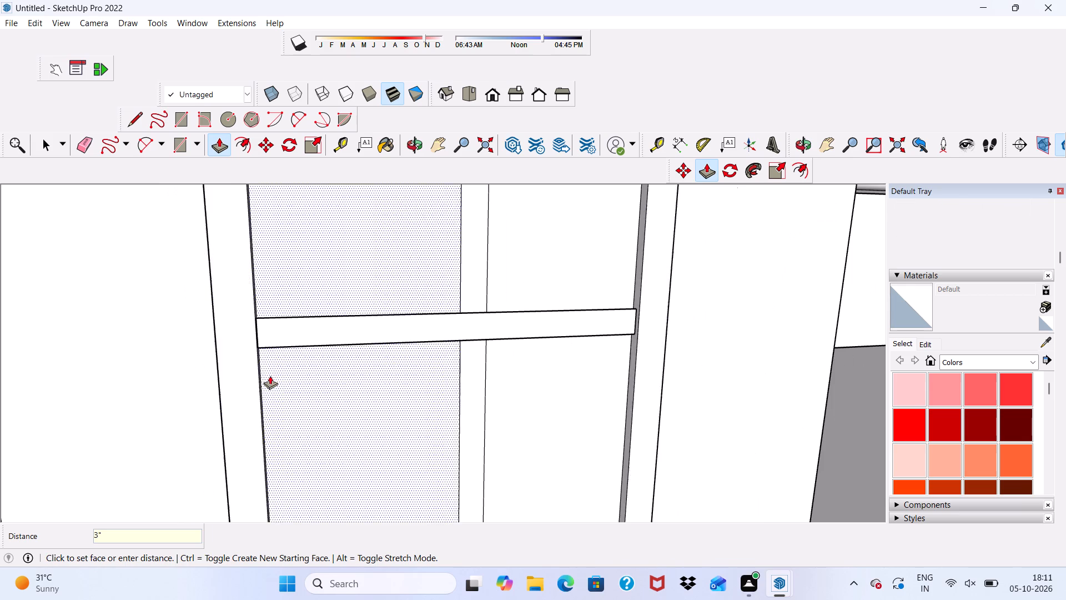
# Push/Pull the second remaining horizontal bar from the bottom outward about 2", flush with the outer frame's face.
pyautogui.scroll(-3, 283, 381)
pyautogui.scroll(5, 352, 292)
pyautogui.moveTo(350, 320); pyautogui.dragTo(217, 306, button='middle')
pyautogui.scroll(3, 243, 353)
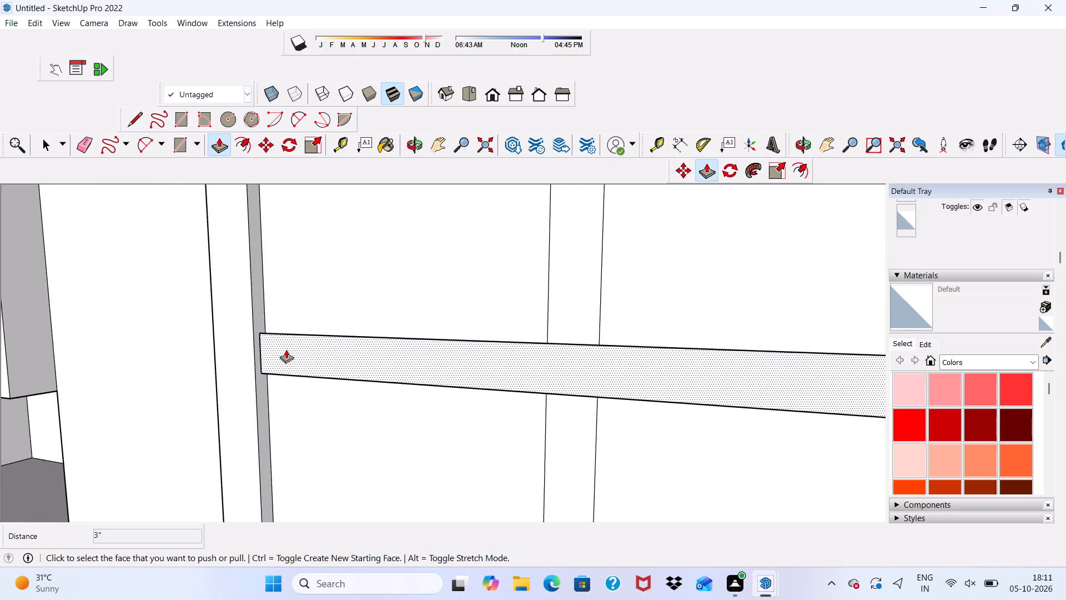
pyautogui.moveTo(286, 351); pyautogui.dragTo(201, 348, button='middle')
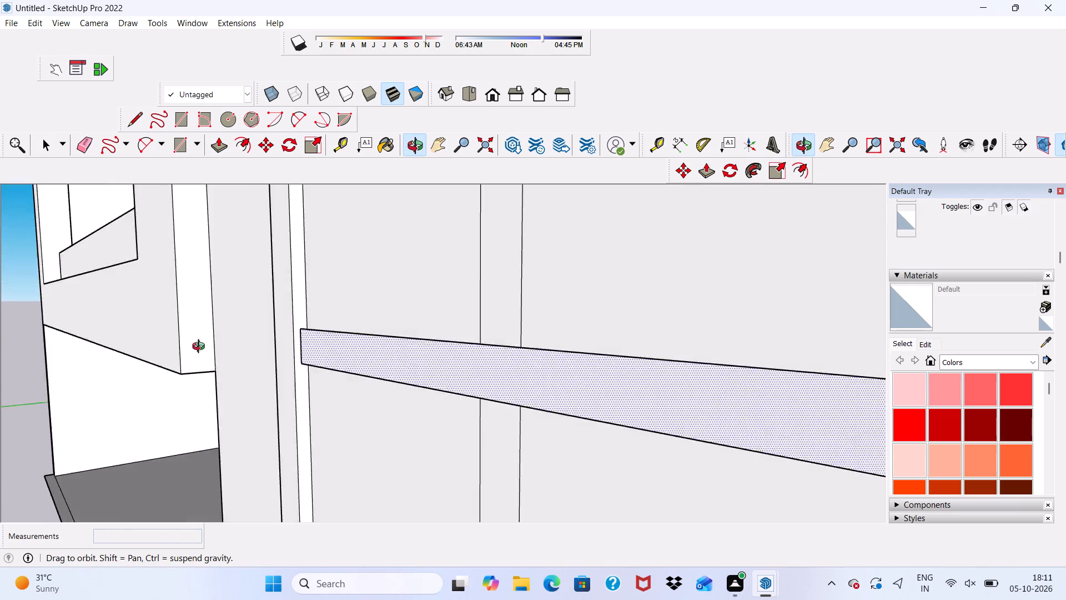
pyautogui.moveTo(201, 348); pyautogui.dragTo(506, 341, button='middle')
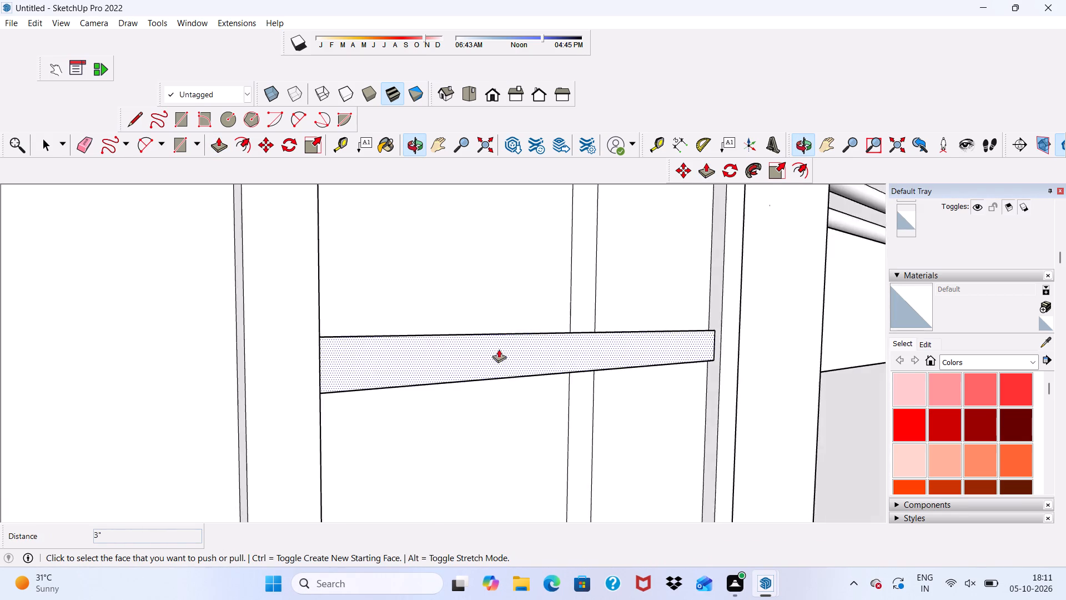
pyautogui.scroll(-17, 499, 366)
pyautogui.scroll(5, 518, 204)
pyautogui.moveTo(526, 240); pyautogui.dragTo(390, 261, button='middle')
pyautogui.scroll(4, 361, 296)
pyautogui.click(352, 302)
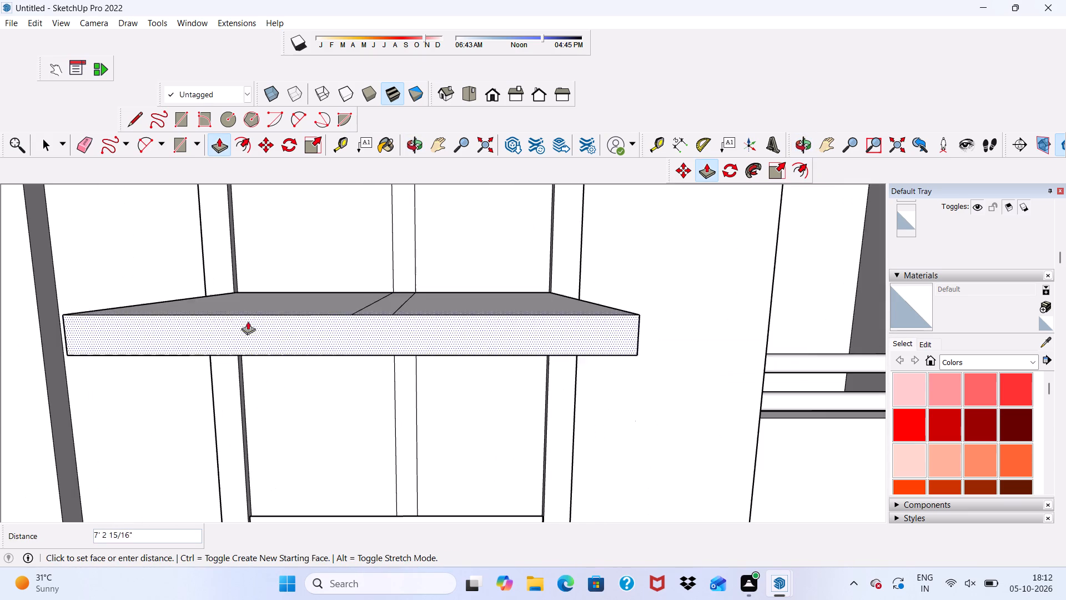
pyautogui.click(211, 216)
# Push/Pull the vertical strip below the top bar outward 3", flush with the raised horizontal bar.
pyautogui.scroll(2, 251, 297)
pyautogui.scroll(-1, 255, 294)
pyautogui.scroll(1, 262, 298)
pyautogui.scroll(-3, 279, 309)
pyautogui.scroll(2, 386, 400)
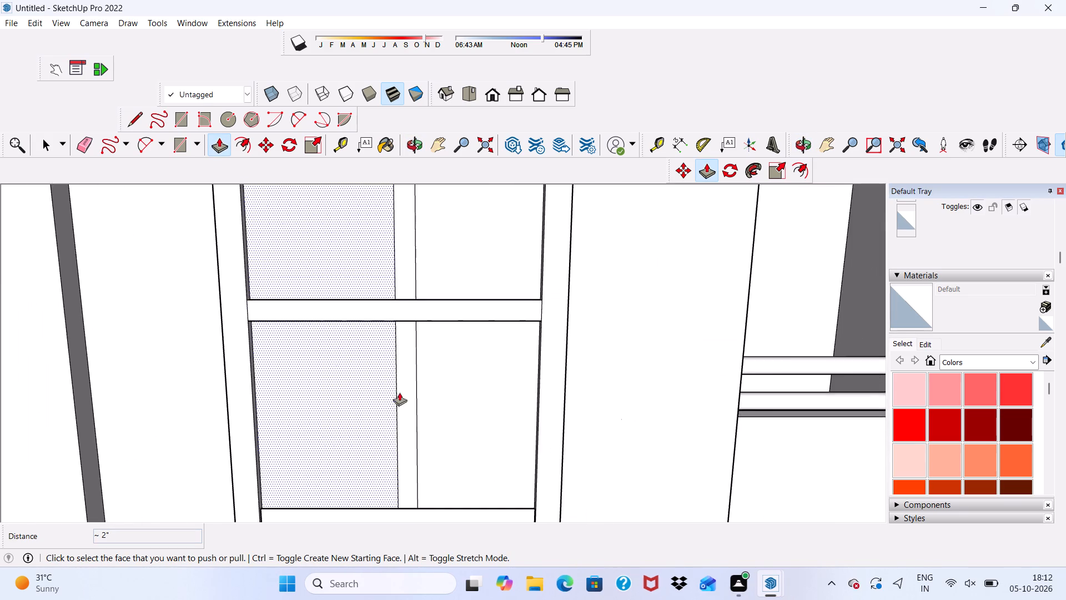
pyautogui.scroll(2, 399, 392)
pyautogui.click(410, 375)
pyautogui.click(372, 246)
pyautogui.scroll(-3, 369, 248)
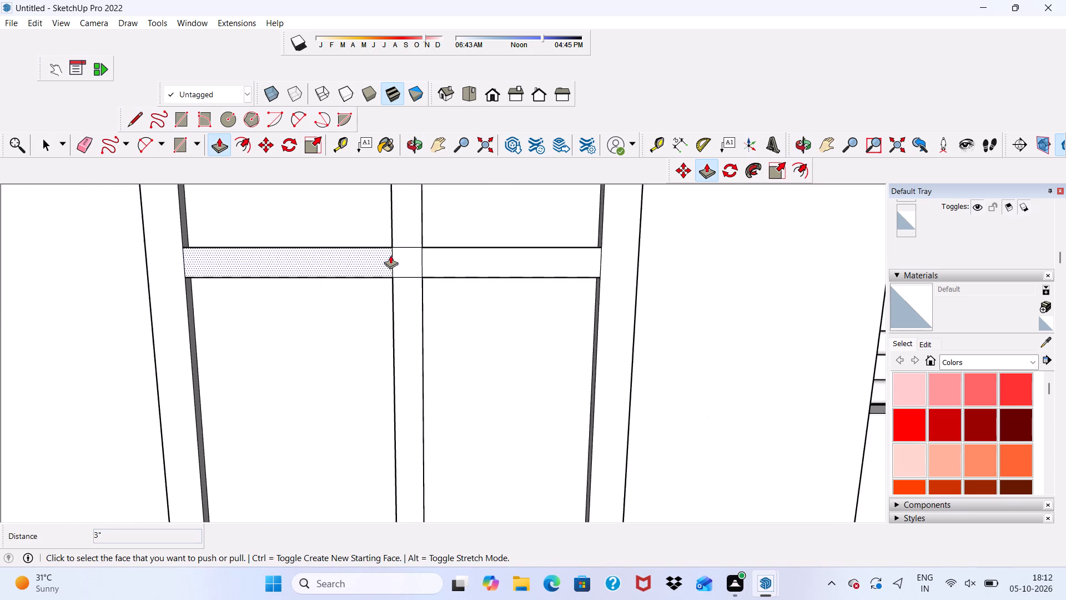
# Push/Pull the lowest remaining horizontal bar outward about 1 1/2", flush with the outer frame's face.
pyautogui.scroll(-6, 390, 255)
pyautogui.moveTo(414, 269); pyautogui.dragTo(383, 242, button='middle')
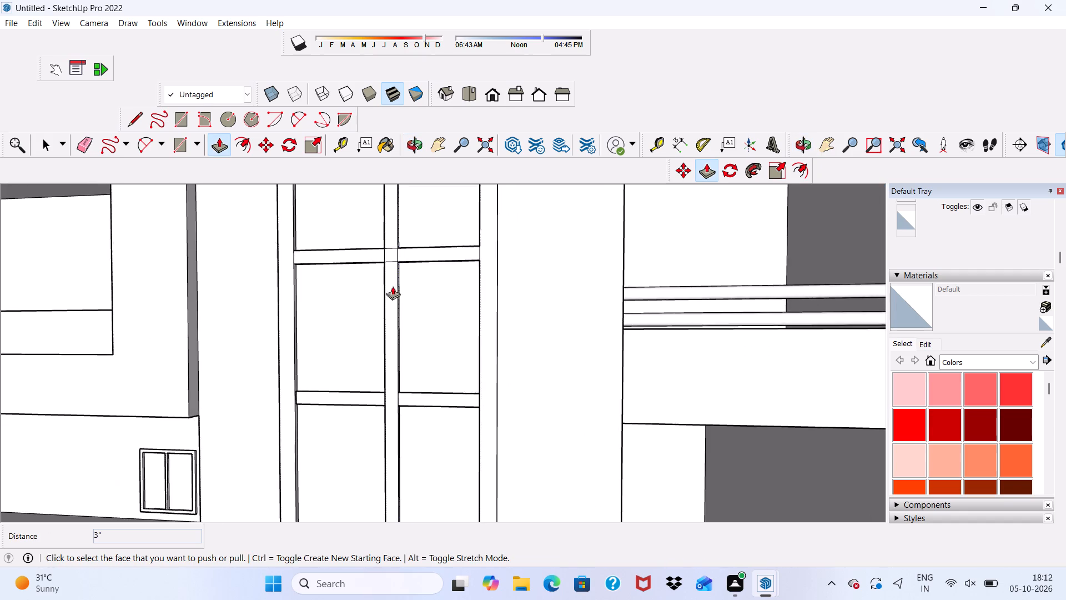
pyautogui.scroll(-1, 386, 299)
pyautogui.scroll(2, 388, 320)
pyautogui.scroll(-2, 390, 342)
pyautogui.scroll(13, 367, 412)
pyautogui.click(299, 408)
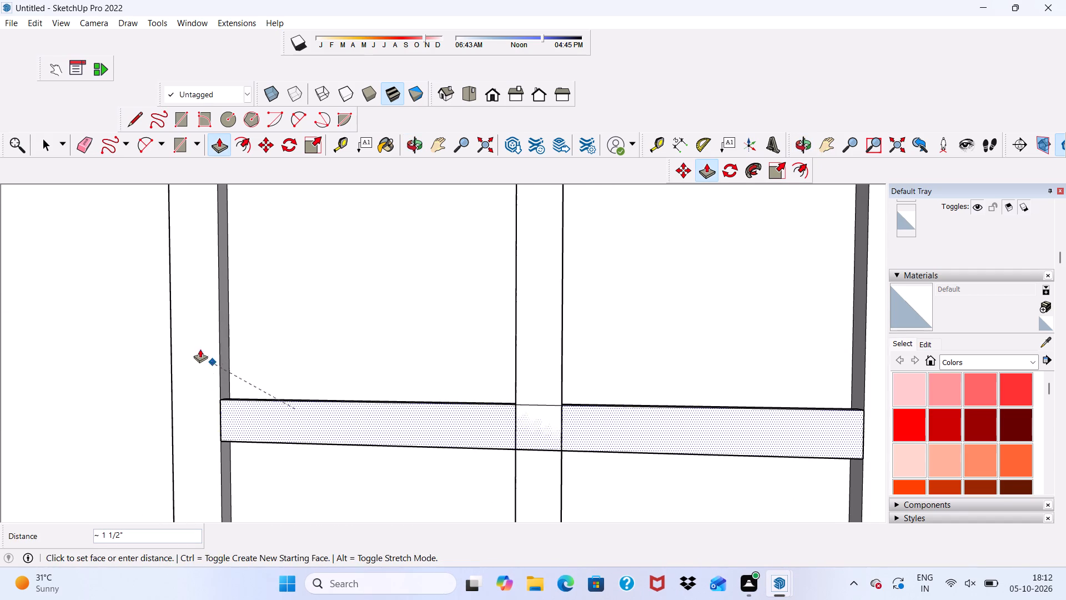
pyautogui.click(198, 347)
# Push/Pull the horizontal bar just below the top one outward about 2 1/2", flush with the outer frame's face.
pyautogui.scroll(-6, 193, 348)
pyautogui.scroll(1, 323, 332)
pyautogui.scroll(-3, 318, 340)
pyautogui.scroll(1, 315, 363)
pyautogui.scroll(-3, 315, 367)
pyautogui.scroll(1, 304, 316)
pyautogui.scroll(-1, 304, 317)
pyautogui.scroll(1, 304, 322)
pyautogui.scroll(-7, 303, 329)
pyautogui.scroll(1, 230, 309)
pyautogui.scroll(-1, 229, 321)
pyautogui.scroll(1, 229, 331)
pyautogui.scroll(-6, 276, 246)
pyautogui.scroll(17, 333, 211)
pyautogui.moveTo(331, 224); pyautogui.dragTo(310, 356, button='middle')
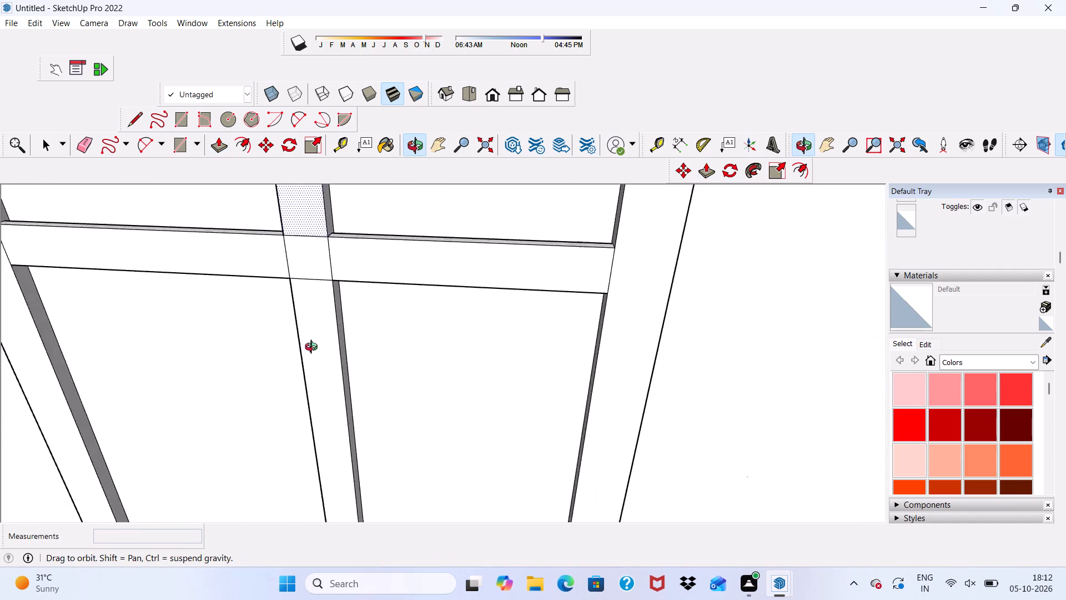
pyautogui.moveTo(310, 356); pyautogui.dragTo(259, 366, button='middle')
pyautogui.scroll(2, 318, 228)
pyautogui.scroll(-18, 313, 214)
pyautogui.scroll(1, 321, 288)
pyautogui.scroll(-1, 321, 293)
pyautogui.scroll(1, 321, 300)
pyautogui.scroll(-3, 321, 306)
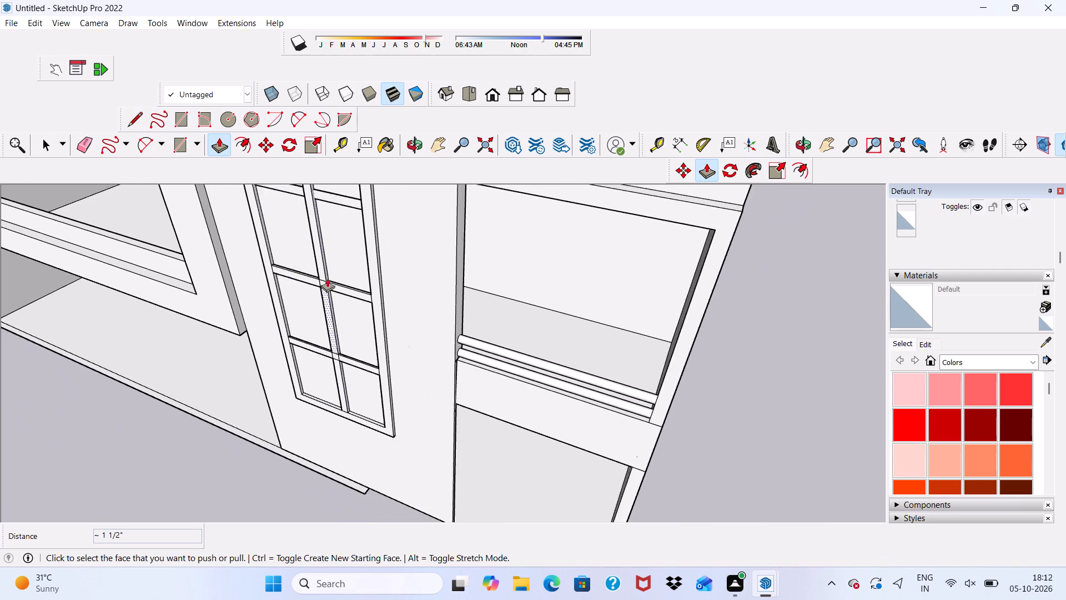
pyautogui.scroll(-4, 327, 278)
pyautogui.scroll(13, 338, 233)
pyautogui.scroll(-6, 266, 213)
pyautogui.scroll(1, 300, 248)
pyautogui.scroll(-4, 300, 251)
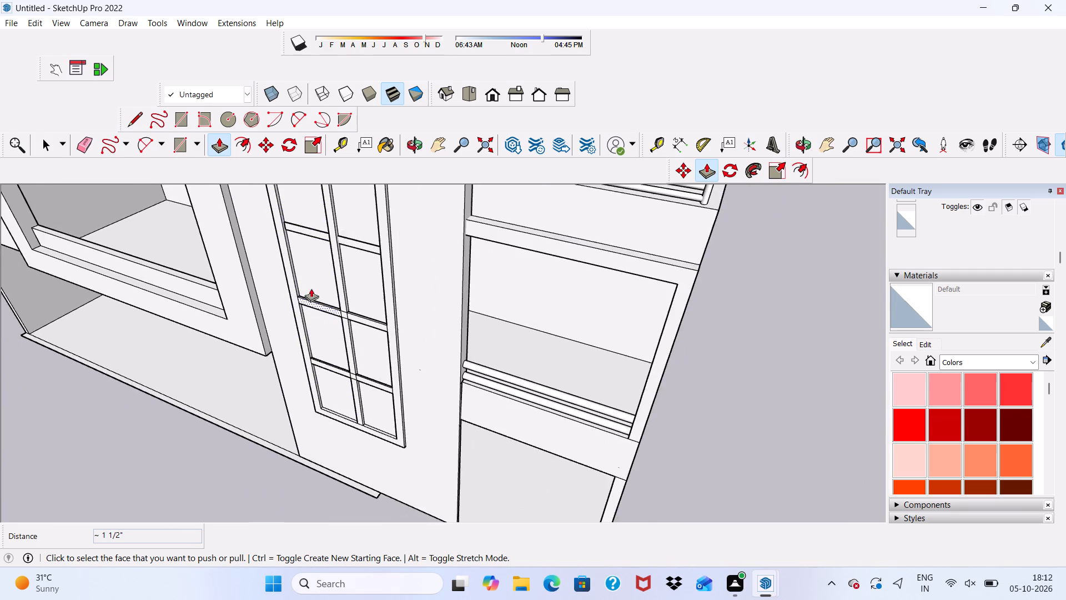
pyautogui.scroll(4, 328, 189)
pyautogui.scroll(-12, 331, 189)
pyautogui.scroll(9, 310, 199)
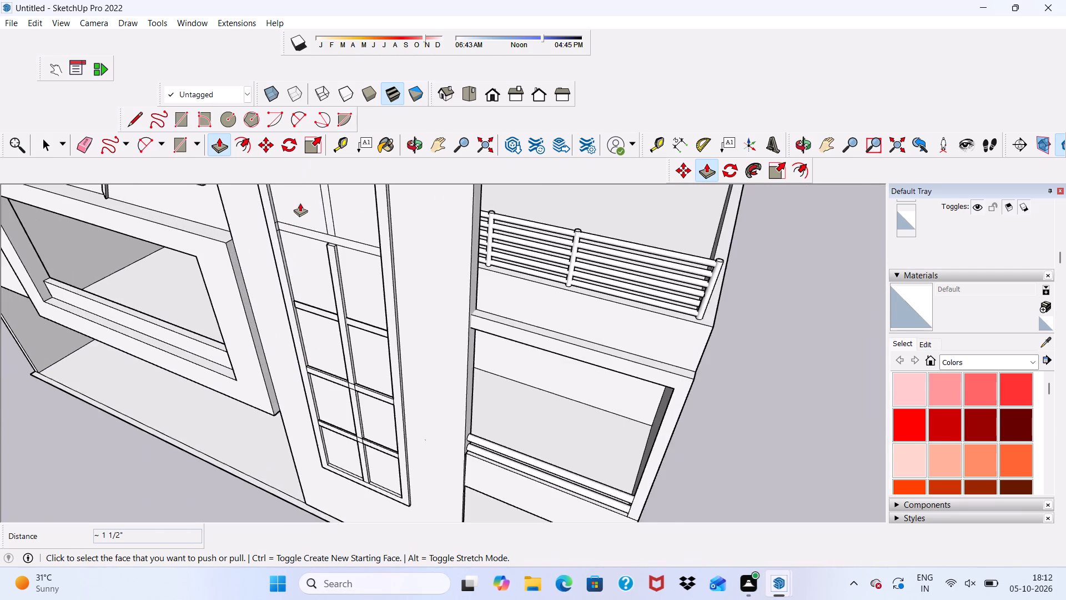
pyautogui.scroll(20, 300, 203)
pyautogui.scroll(1, 300, 203)
pyautogui.click(326, 394)
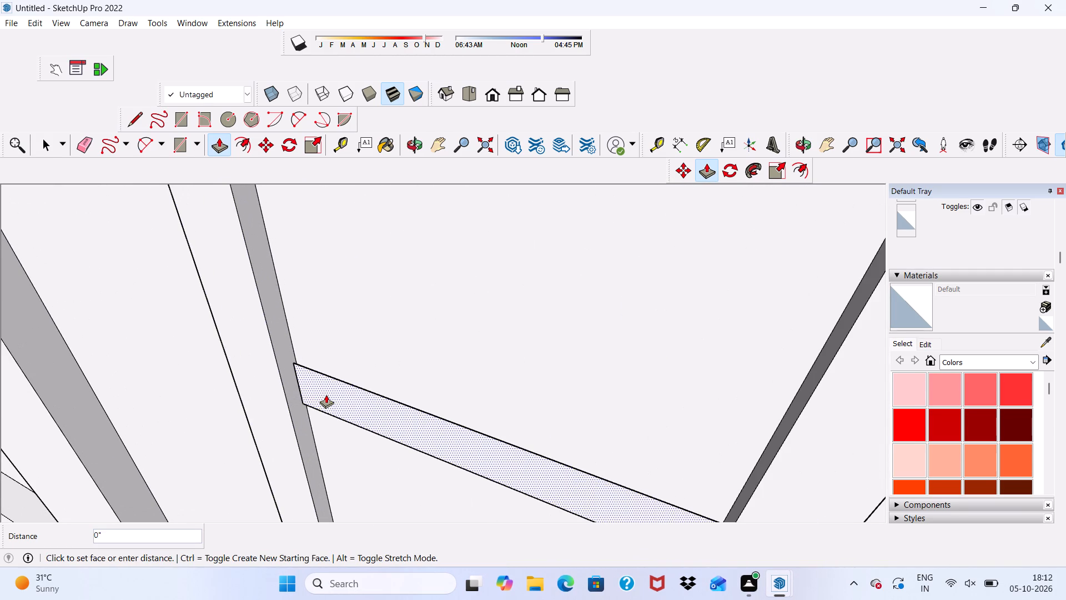
pyautogui.scroll(2, 291, 382)
pyautogui.click(258, 349)
pyautogui.scroll(-11, 258, 351)
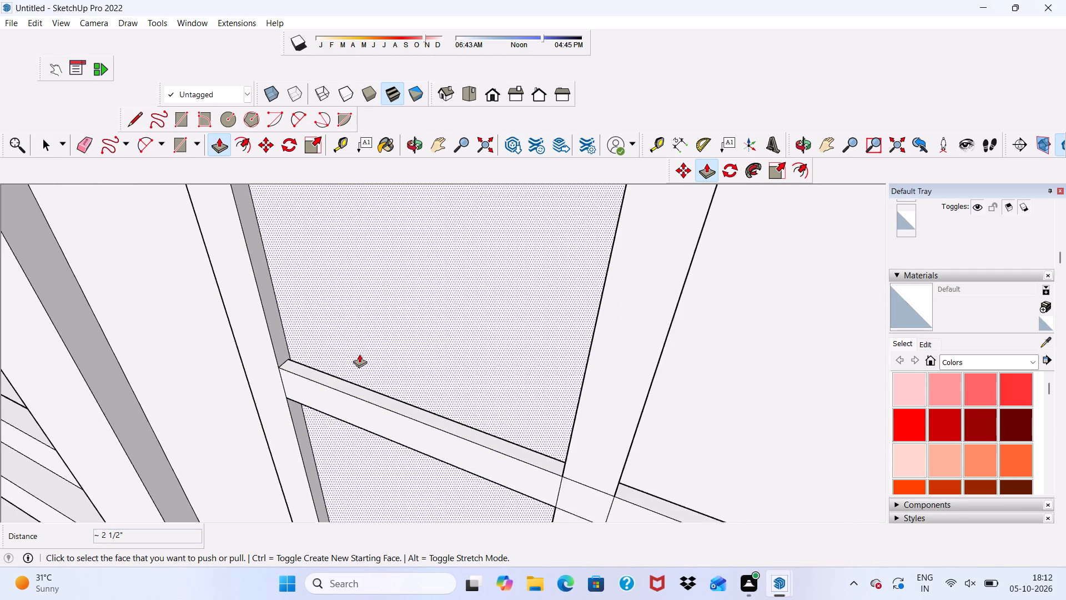
# Push/Pull the top horizontal bar outward 3", flush with the outer frame's face.
pyautogui.scroll(1, 374, 285)
pyautogui.scroll(-5, 373, 293)
pyautogui.scroll(1, 413, 286)
pyautogui.scroll(-7, 413, 303)
pyautogui.scroll(6, 436, 226)
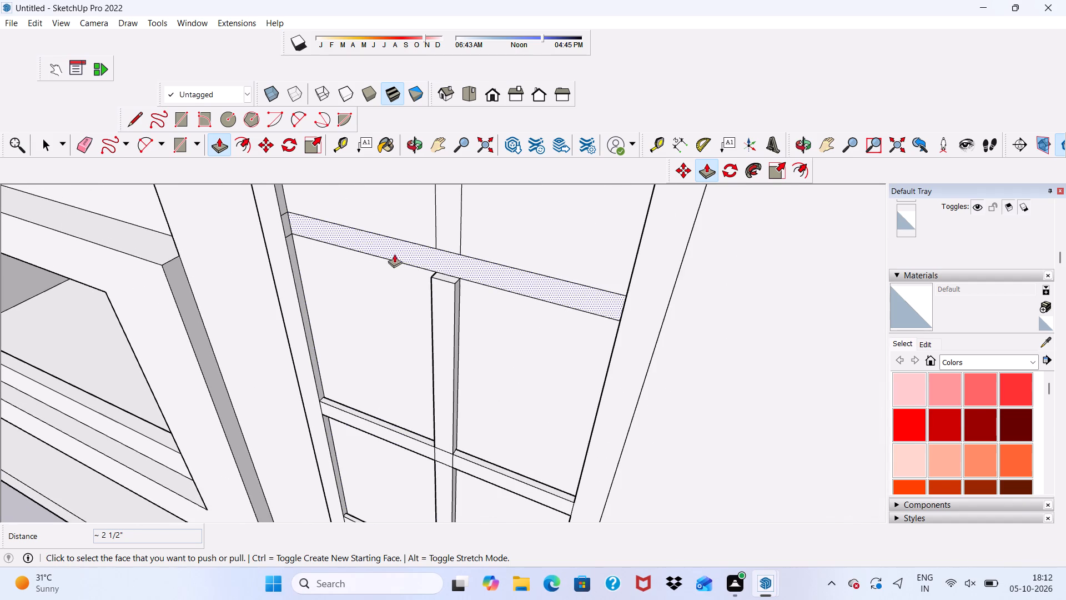
pyautogui.click(395, 250)
pyautogui.click(283, 251)
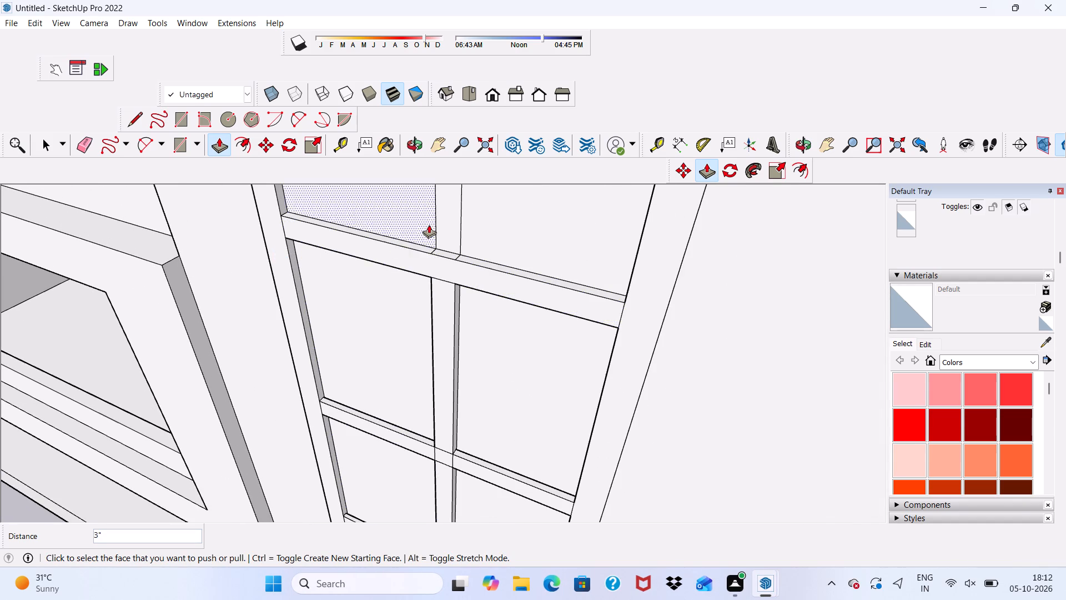
# Push/Pull the vertical strip segment above the top bar outward 3", flush with that bar's face.
pyautogui.scroll(2, 441, 215)
pyautogui.click(450, 206)
pyautogui.moveTo(404, 264); pyautogui.dragTo(405, 273)
pyautogui.scroll(-3, 403, 273)
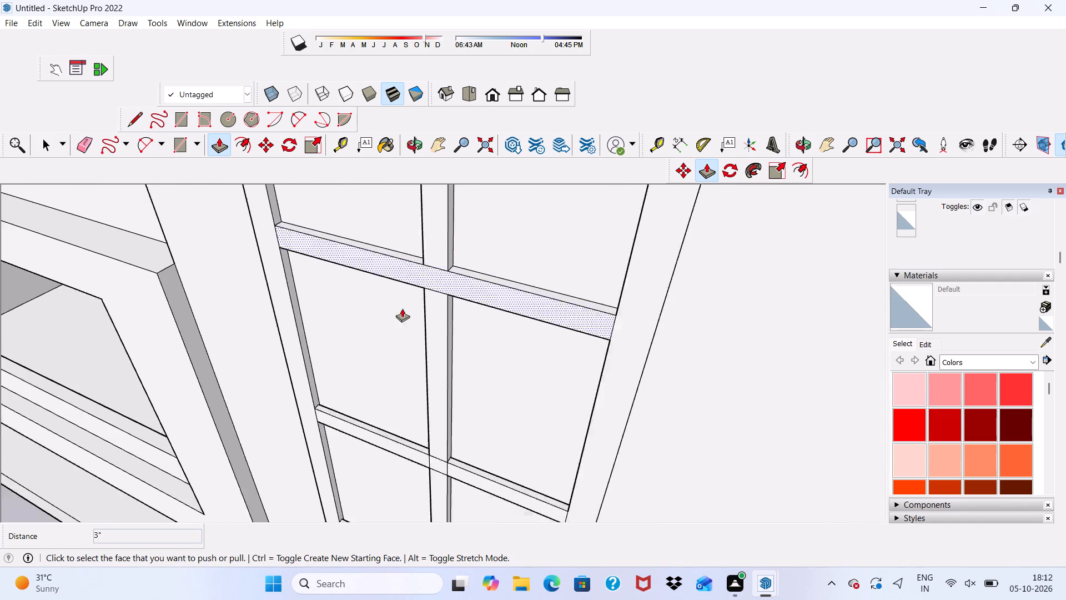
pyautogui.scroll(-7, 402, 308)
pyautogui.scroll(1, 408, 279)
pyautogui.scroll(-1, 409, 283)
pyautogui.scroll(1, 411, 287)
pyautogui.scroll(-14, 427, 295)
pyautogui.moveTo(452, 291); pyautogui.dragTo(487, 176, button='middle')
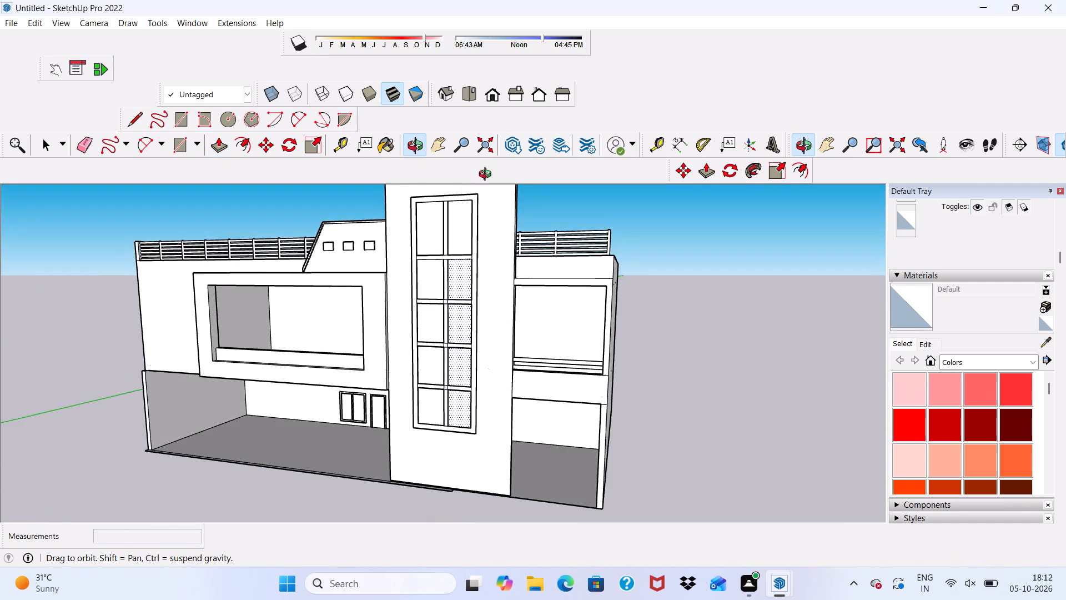
# Draw a rectangle about 19' 2 13/16" by 1' 9 7/8" across the full width of the projecting panel's top.
pyautogui.moveTo(487, 176); pyautogui.dragTo(500, 182, button='middle')
pyautogui.scroll(4, 607, 226)
pyautogui.scroll(-3, 612, 214)
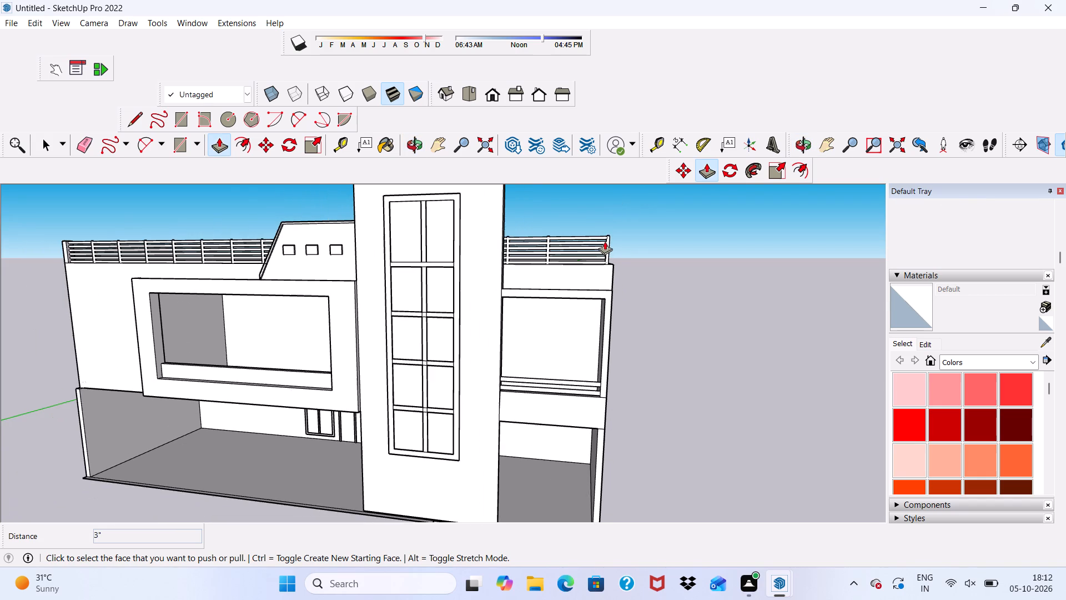
pyautogui.press('space')
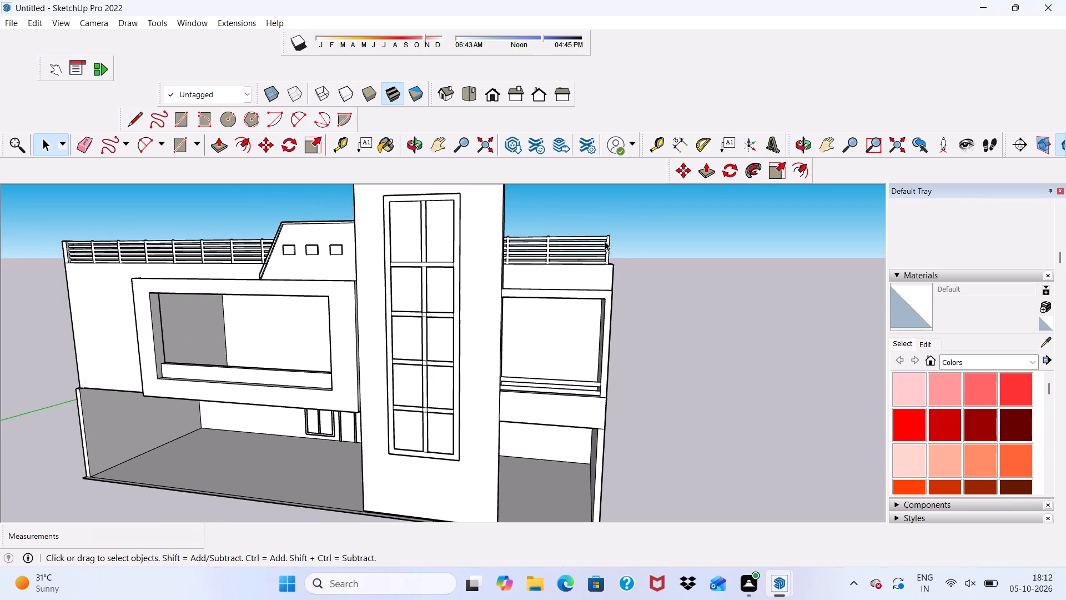
pyautogui.scroll(-4, 423, 341)
pyautogui.moveTo(444, 289); pyautogui.dragTo(497, 243, button='middle')
pyautogui.moveTo(497, 243); pyautogui.dragTo(501, 274, button='middle')
pyautogui.press('space')
pyautogui.scroll(1, 486, 283)
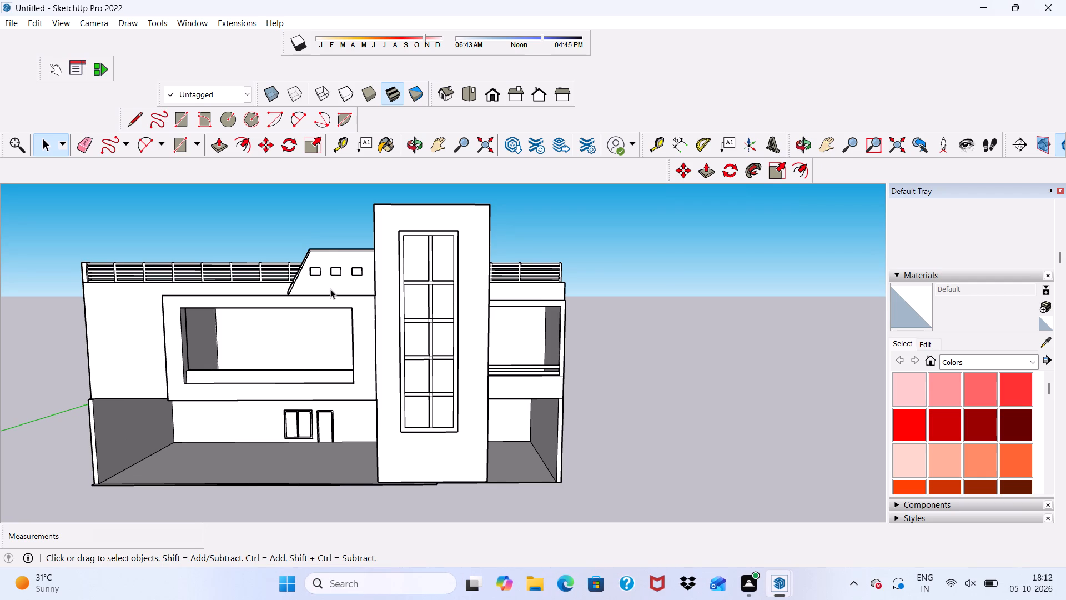
pyautogui.scroll(4, 323, 251)
pyautogui.scroll(-5, 323, 251)
pyautogui.scroll(8, 404, 194)
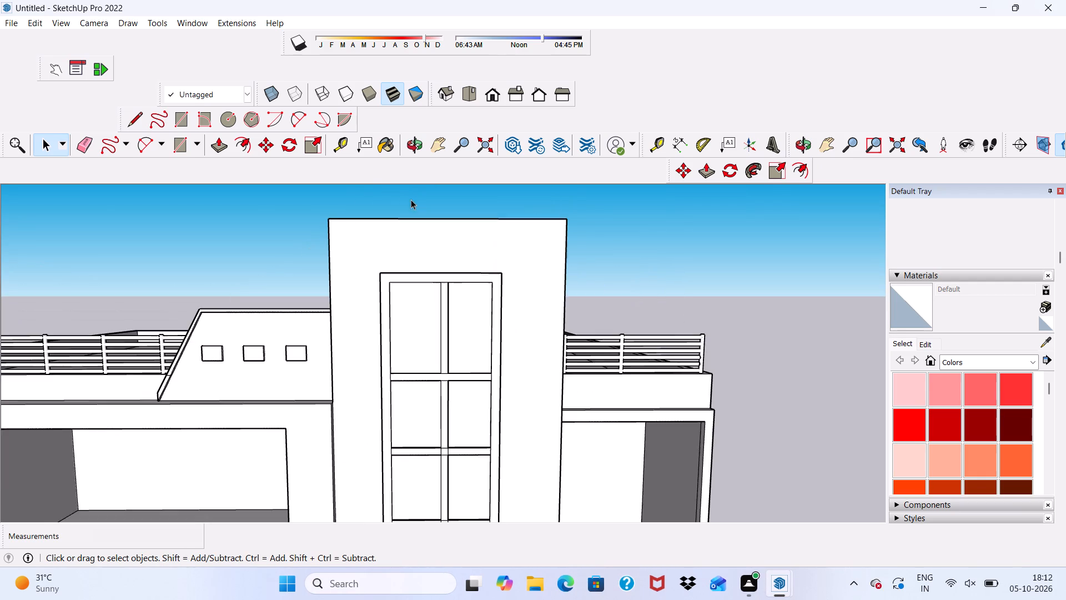
pyautogui.click(188, 126)
pyautogui.scroll(-3, 383, 199)
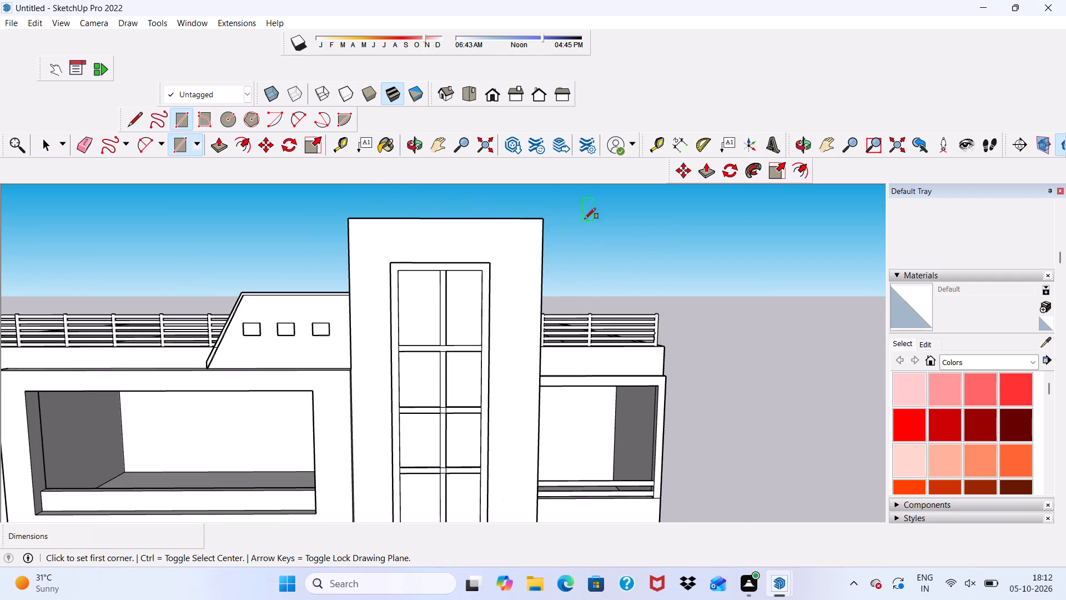
pyautogui.scroll(6, 592, 214)
pyautogui.click(537, 235)
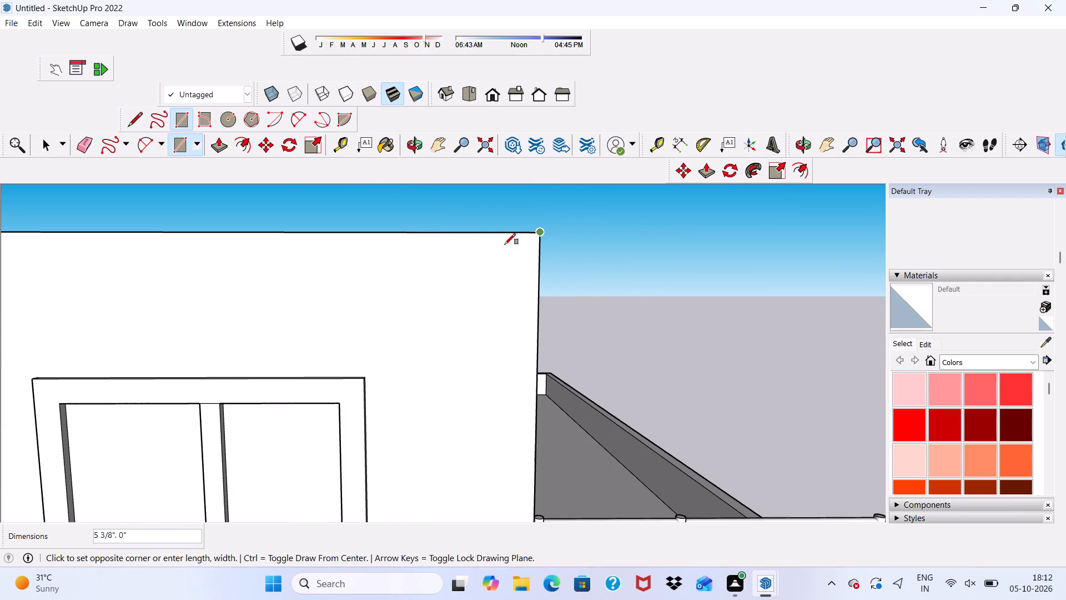
pyautogui.scroll(-2, 356, 250)
pyautogui.scroll(1, 356, 250)
pyautogui.scroll(-1, 354, 250)
pyautogui.scroll(-6, 280, 246)
pyautogui.scroll(1, 290, 286)
pyautogui.scroll(-3, 294, 283)
pyautogui.scroll(5, 140, 277)
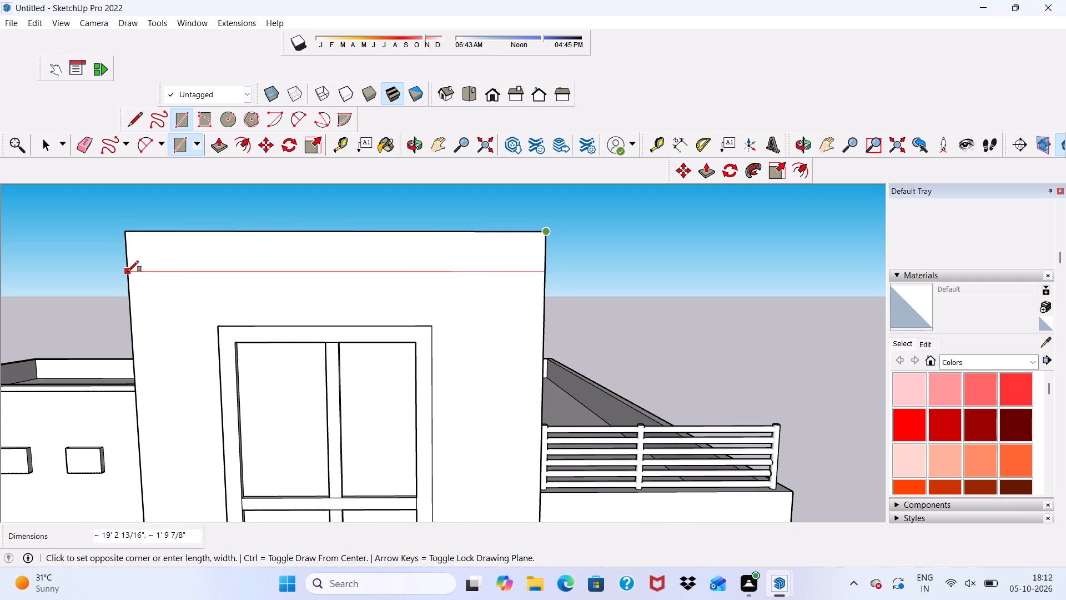
pyautogui.click(128, 272)
pyautogui.press('space')
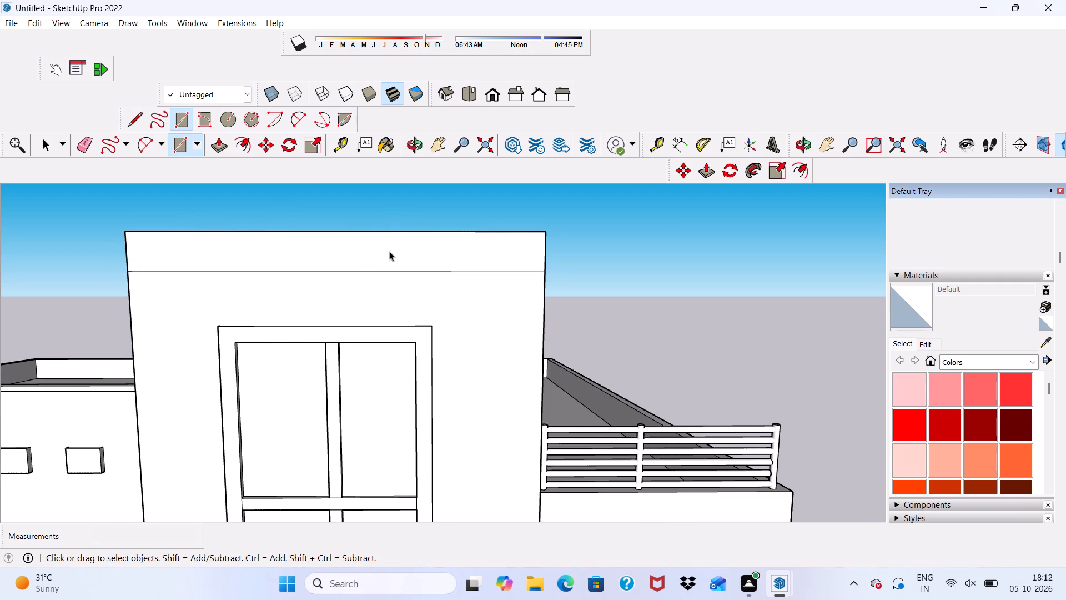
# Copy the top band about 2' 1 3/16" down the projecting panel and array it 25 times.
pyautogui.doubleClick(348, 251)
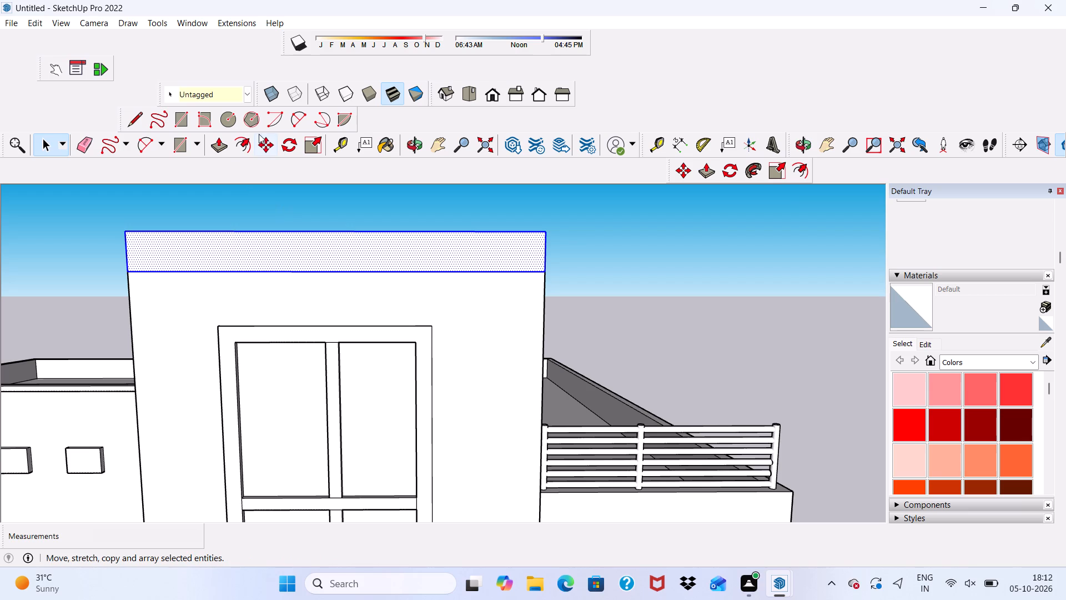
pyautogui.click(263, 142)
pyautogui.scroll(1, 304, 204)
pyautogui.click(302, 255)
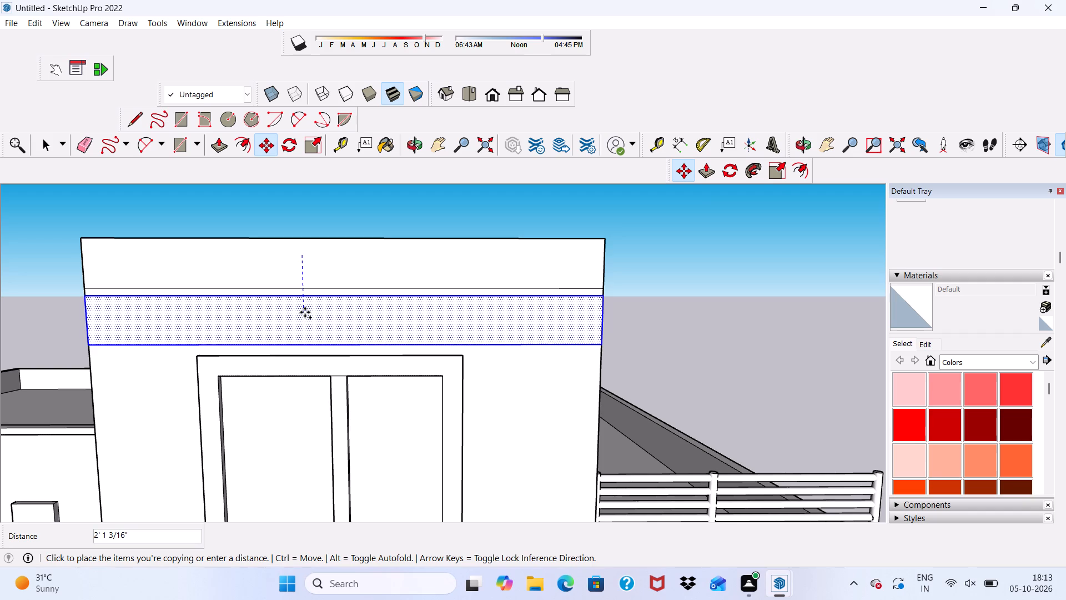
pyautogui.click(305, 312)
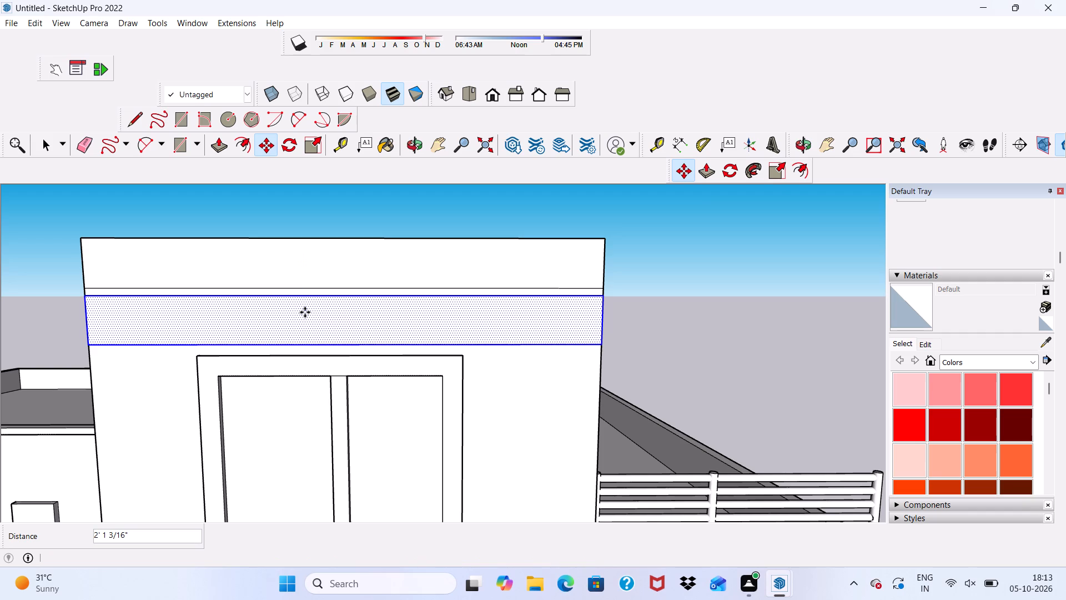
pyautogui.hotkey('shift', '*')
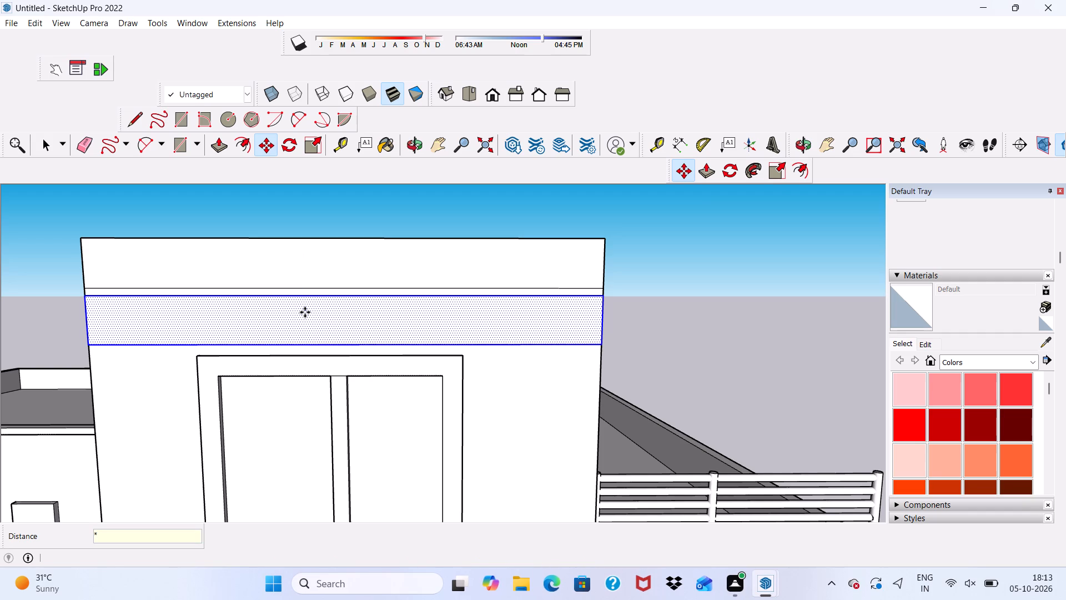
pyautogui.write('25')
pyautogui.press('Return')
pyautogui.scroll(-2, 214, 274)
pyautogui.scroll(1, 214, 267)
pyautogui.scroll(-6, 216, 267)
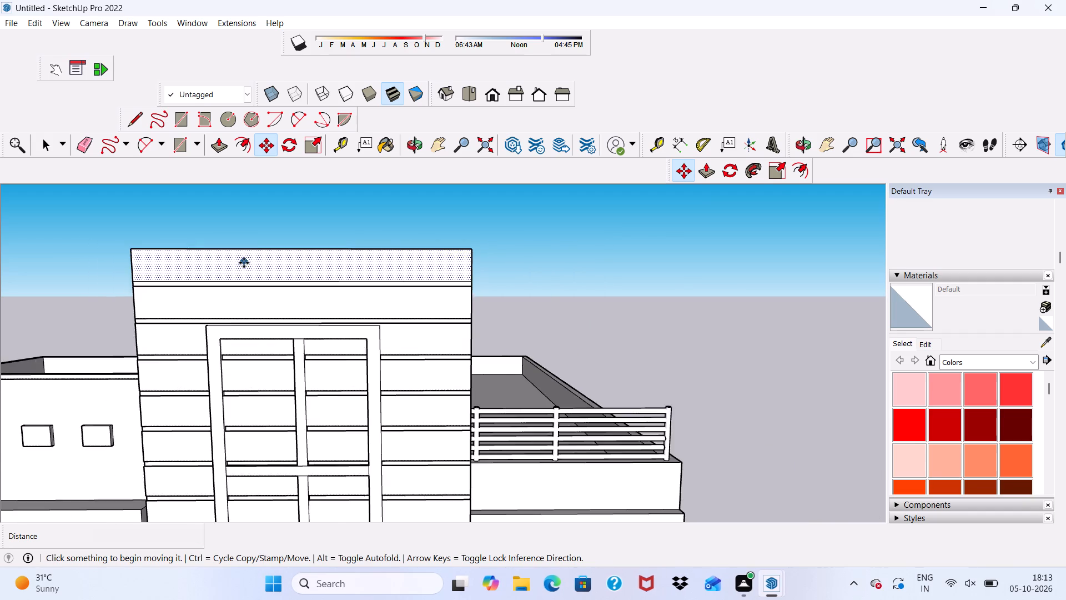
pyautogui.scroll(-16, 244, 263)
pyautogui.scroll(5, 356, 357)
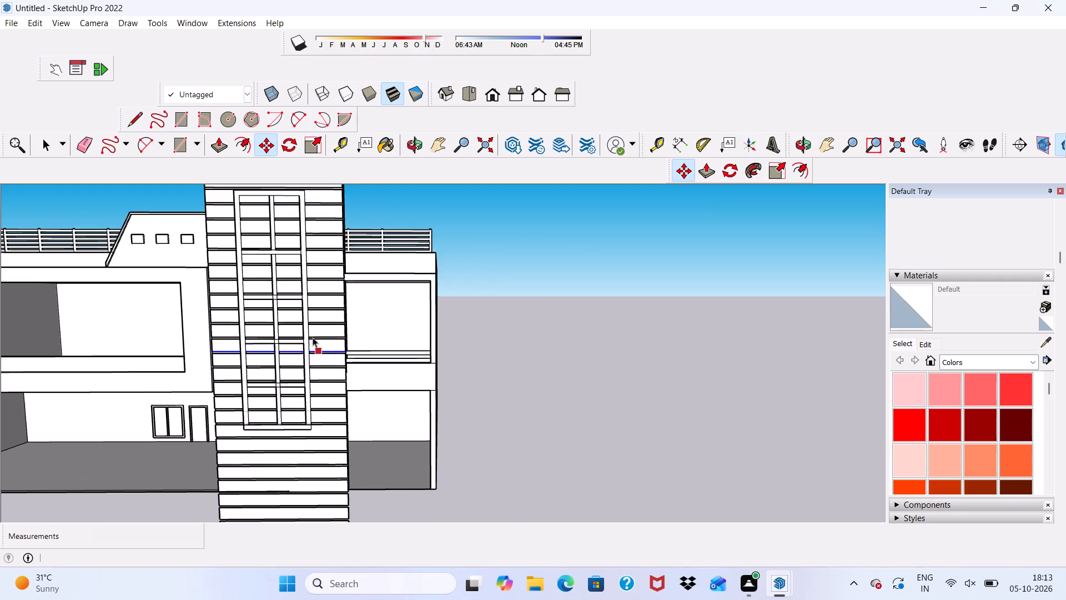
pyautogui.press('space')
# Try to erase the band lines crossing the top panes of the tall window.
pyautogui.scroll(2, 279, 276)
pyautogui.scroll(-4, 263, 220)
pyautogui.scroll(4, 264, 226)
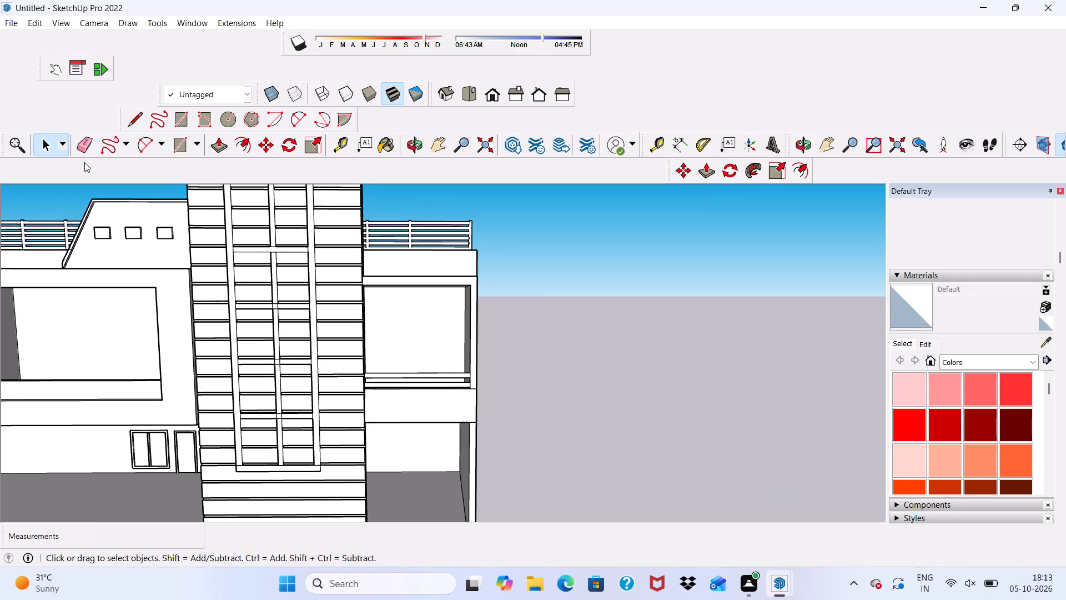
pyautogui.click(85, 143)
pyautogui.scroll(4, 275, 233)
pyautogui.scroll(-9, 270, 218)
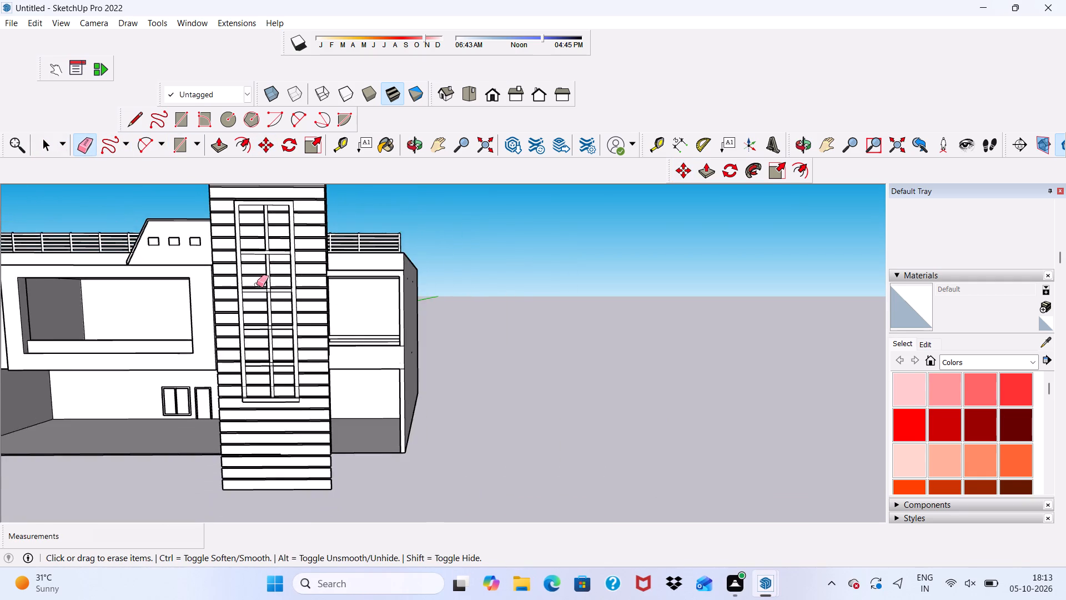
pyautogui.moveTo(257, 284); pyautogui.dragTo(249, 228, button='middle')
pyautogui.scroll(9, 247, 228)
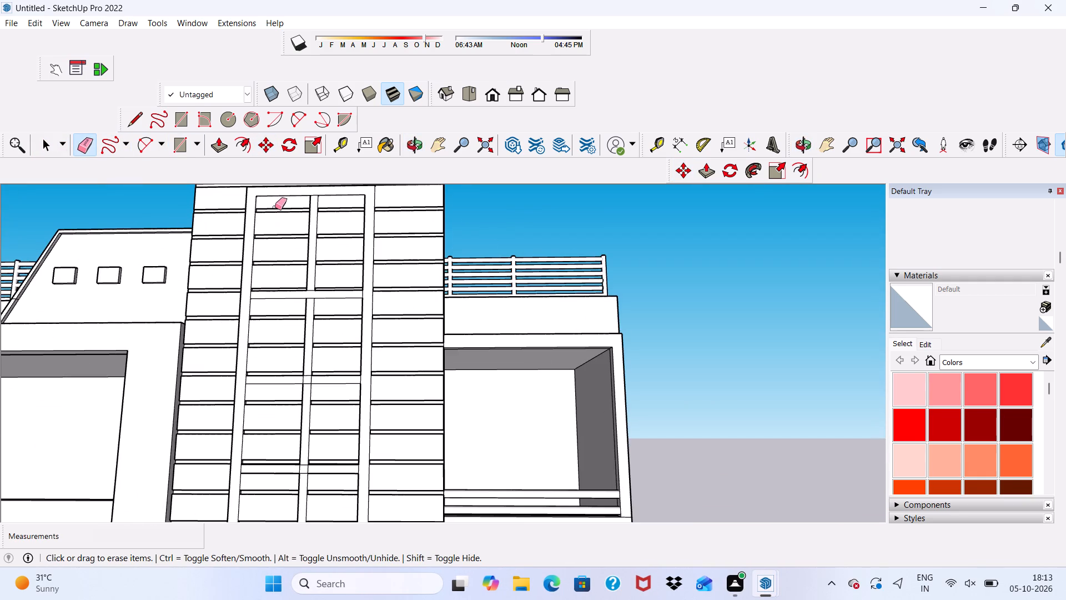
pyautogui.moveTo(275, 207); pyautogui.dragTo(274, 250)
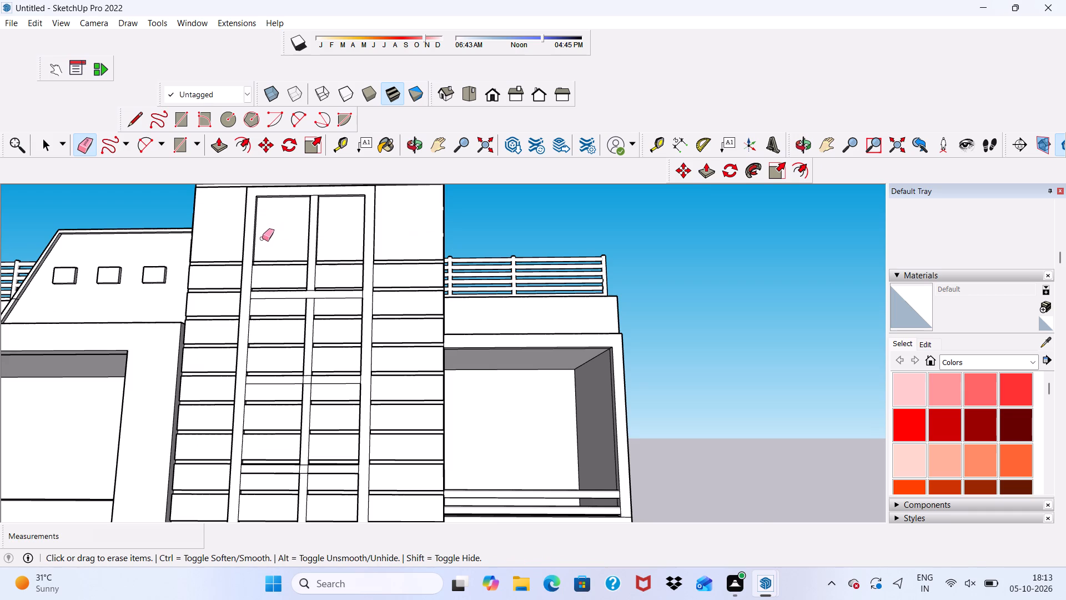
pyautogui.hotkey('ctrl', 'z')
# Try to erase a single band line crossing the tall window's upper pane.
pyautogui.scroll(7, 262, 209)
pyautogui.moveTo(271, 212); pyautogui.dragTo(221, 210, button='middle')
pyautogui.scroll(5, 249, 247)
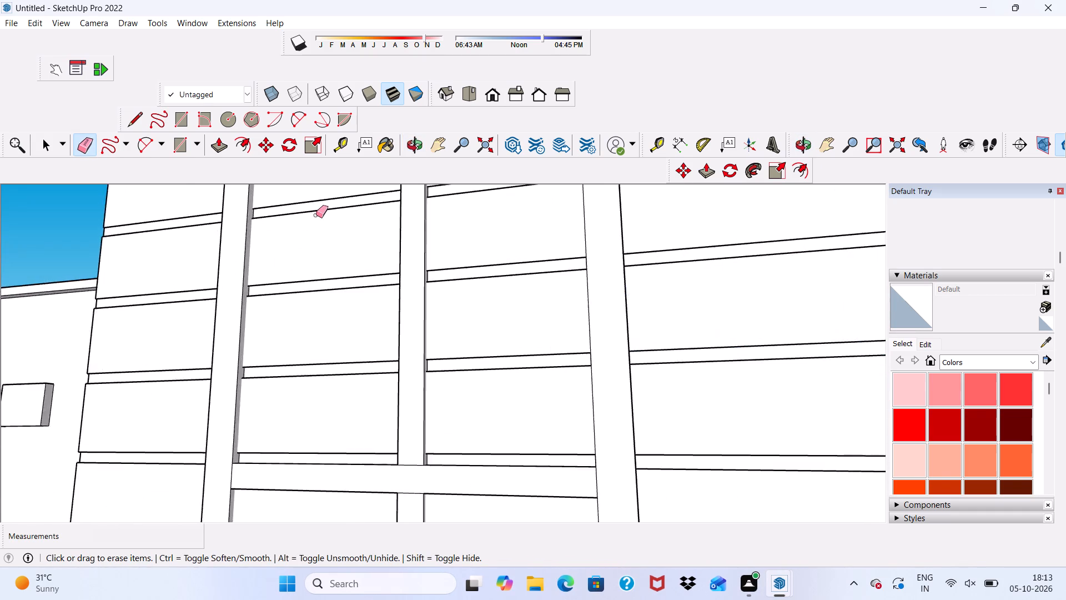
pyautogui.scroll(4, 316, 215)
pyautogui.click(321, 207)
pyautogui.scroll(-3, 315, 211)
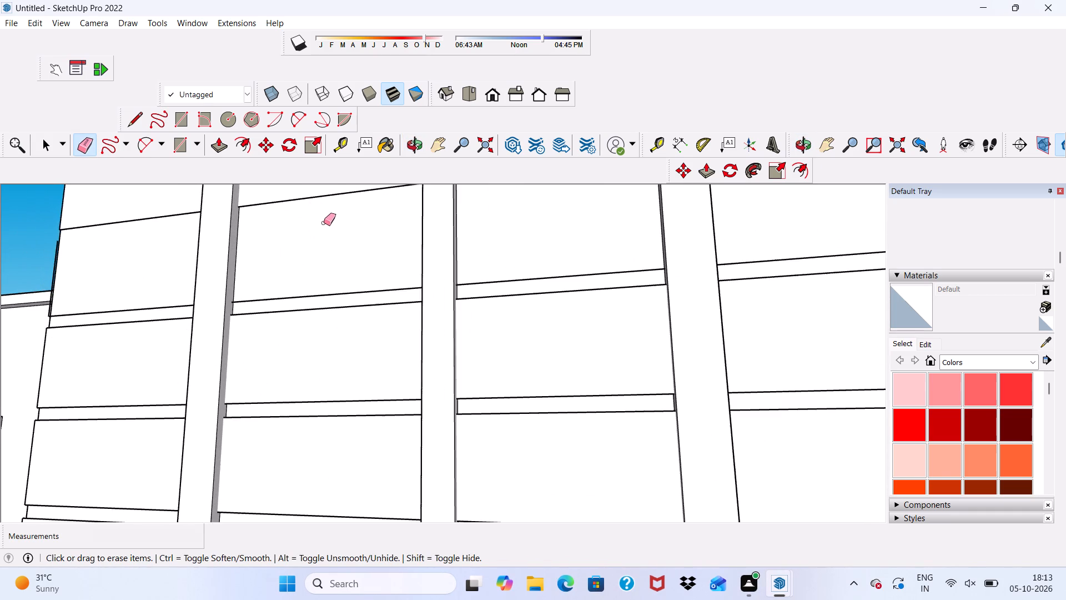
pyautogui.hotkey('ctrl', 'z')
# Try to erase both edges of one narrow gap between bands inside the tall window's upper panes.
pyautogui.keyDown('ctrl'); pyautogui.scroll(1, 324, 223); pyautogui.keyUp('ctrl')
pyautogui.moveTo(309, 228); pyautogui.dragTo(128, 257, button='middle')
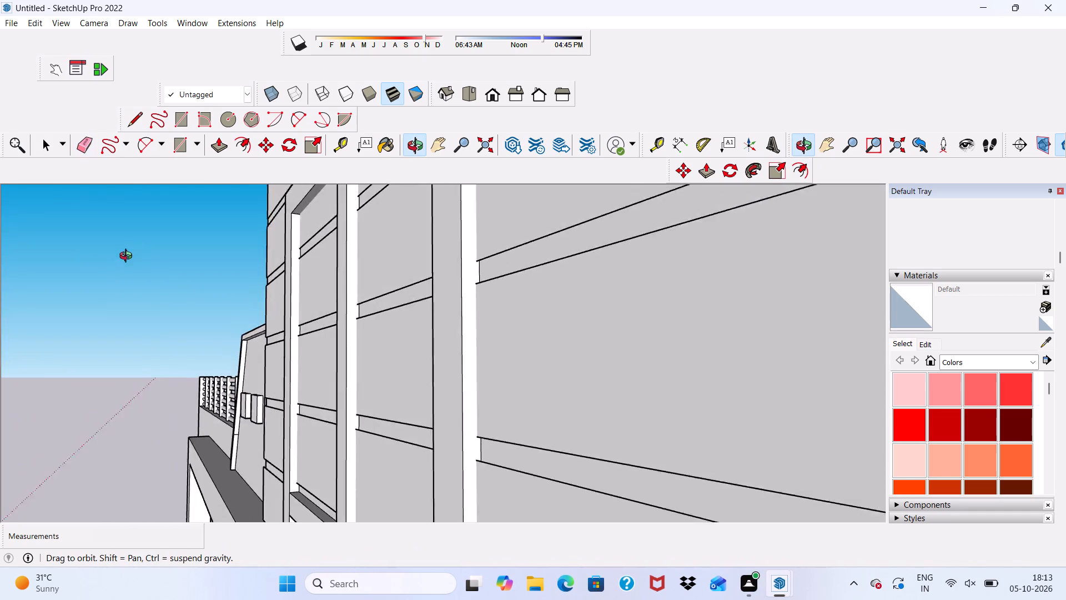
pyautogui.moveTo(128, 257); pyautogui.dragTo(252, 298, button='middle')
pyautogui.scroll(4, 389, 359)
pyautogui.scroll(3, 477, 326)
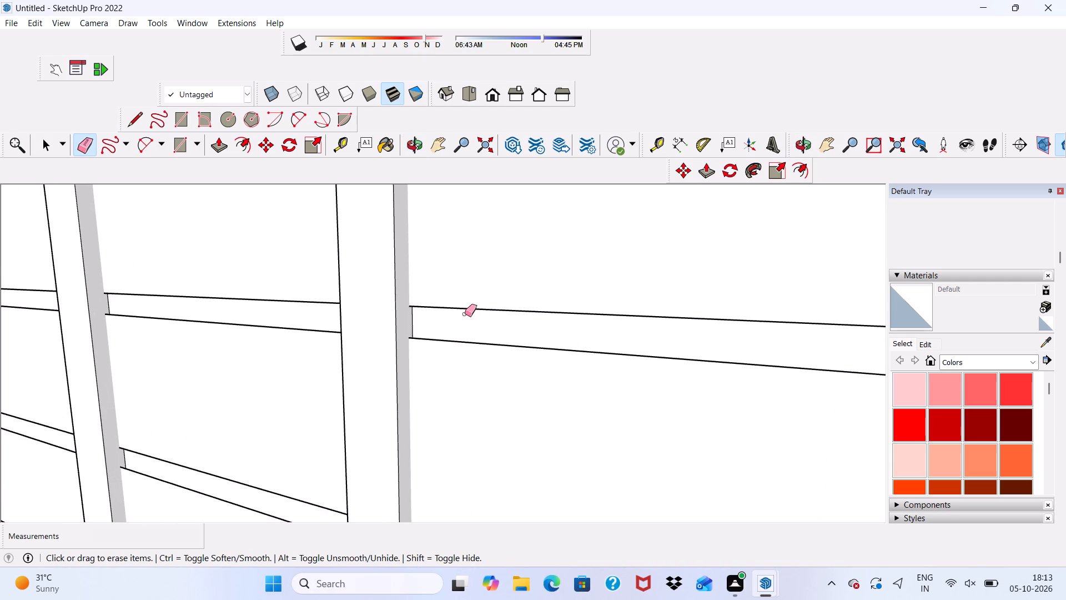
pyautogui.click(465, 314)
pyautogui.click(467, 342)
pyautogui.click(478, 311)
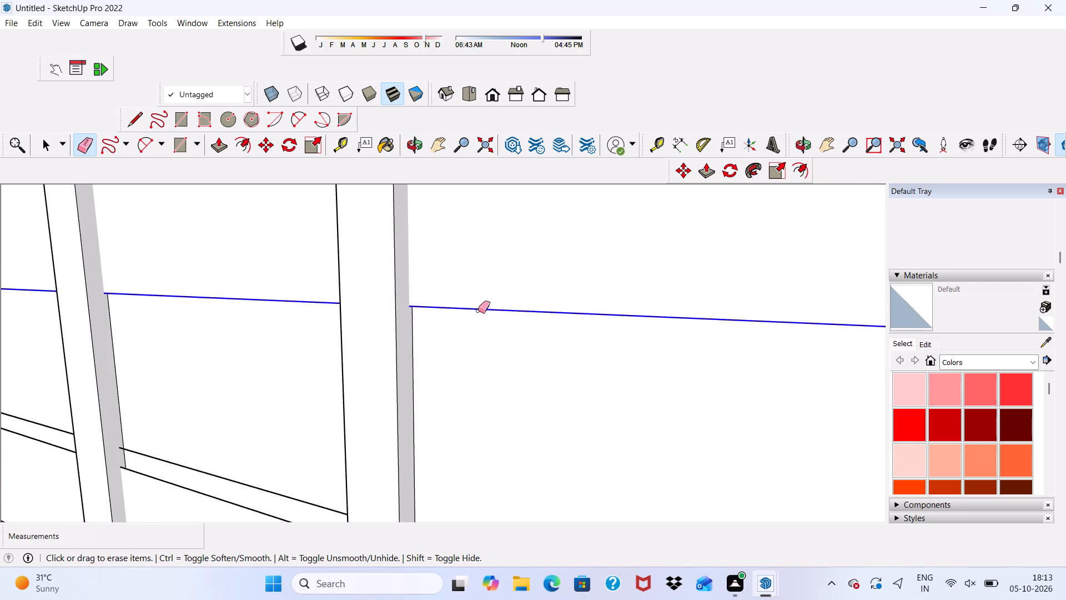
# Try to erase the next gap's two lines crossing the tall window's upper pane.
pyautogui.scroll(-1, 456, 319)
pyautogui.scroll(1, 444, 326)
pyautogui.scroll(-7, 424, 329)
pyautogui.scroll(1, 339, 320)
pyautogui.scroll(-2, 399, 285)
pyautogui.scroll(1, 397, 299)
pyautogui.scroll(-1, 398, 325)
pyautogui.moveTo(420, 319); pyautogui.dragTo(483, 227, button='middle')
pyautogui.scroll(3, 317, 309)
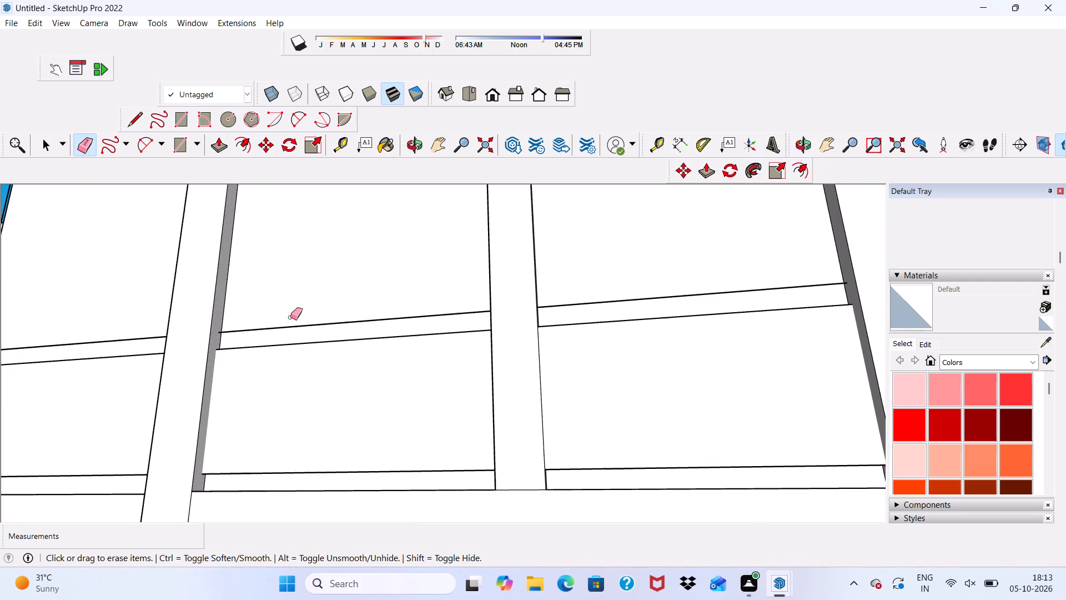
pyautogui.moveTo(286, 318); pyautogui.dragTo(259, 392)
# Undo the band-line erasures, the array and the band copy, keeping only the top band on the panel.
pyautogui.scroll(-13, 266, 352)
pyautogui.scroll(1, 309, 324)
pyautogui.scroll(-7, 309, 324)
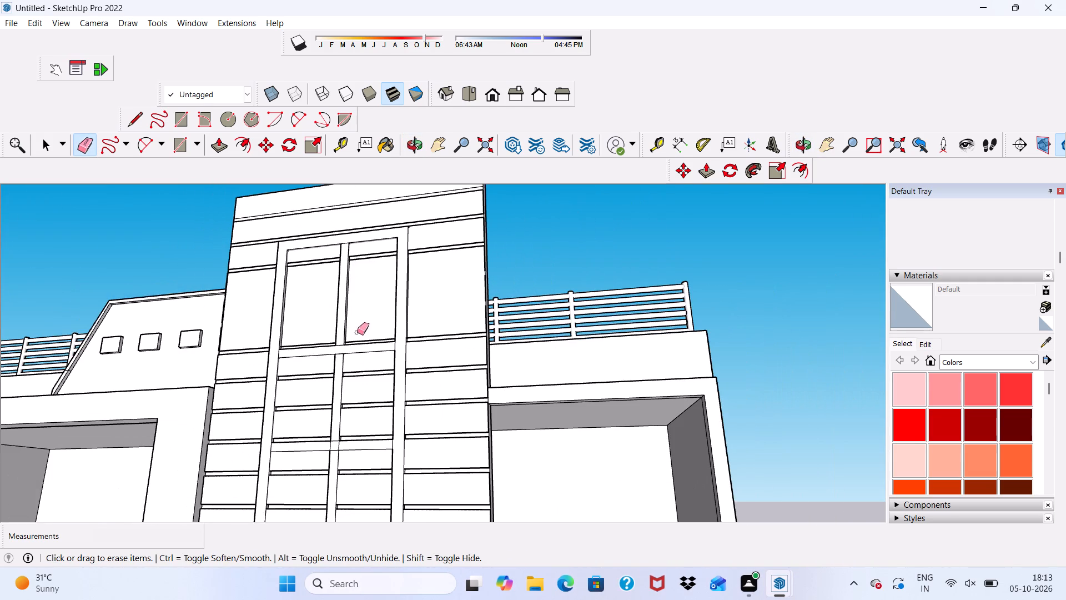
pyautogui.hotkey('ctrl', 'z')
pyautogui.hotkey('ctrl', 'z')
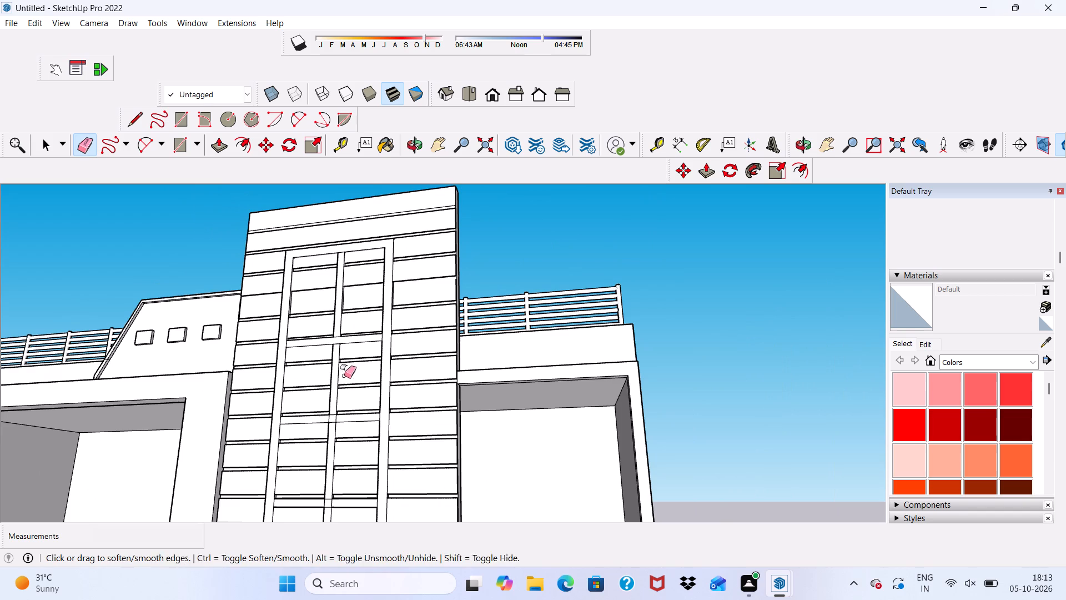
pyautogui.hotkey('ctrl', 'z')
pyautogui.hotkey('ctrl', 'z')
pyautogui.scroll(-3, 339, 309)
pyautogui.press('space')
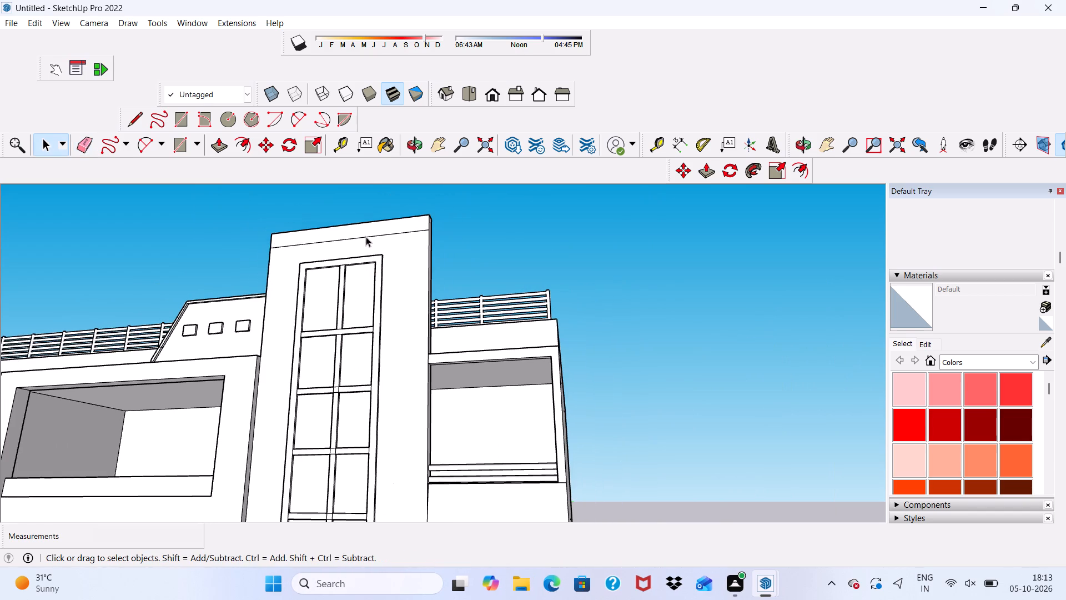
# Copy the projecting panel's top band about 2' straight down, leaving a narrow gap between the two bands.
pyautogui.scroll(5, 366, 237)
pyautogui.scroll(-1, 316, 244)
pyautogui.moveTo(316, 247); pyautogui.dragTo(300, 356, button='middle')
pyautogui.scroll(3, 299, 356)
pyautogui.doubleClick(267, 199)
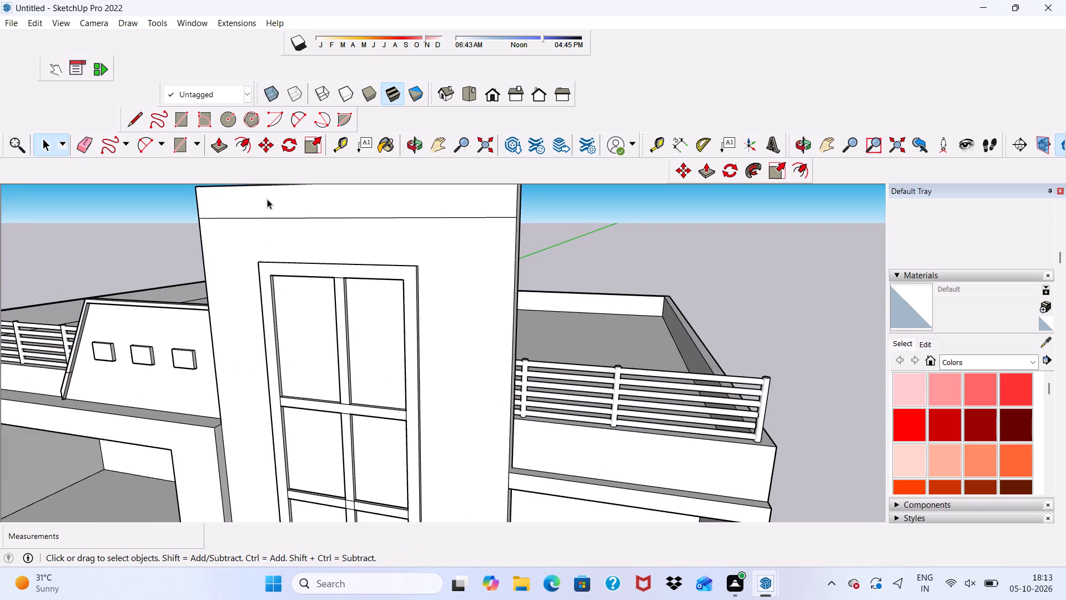
pyautogui.click(262, 137)
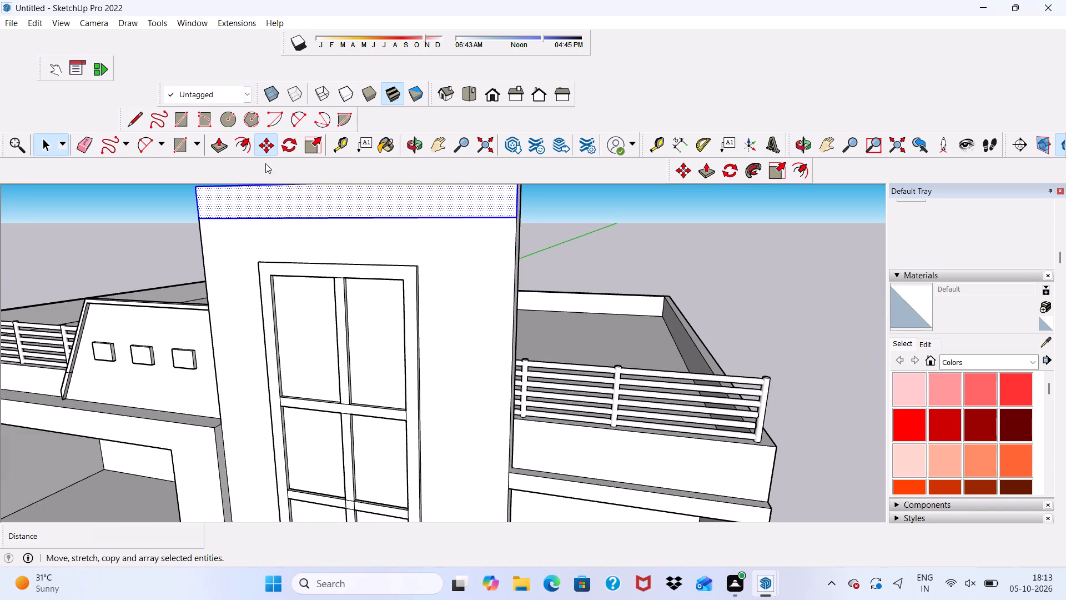
pyautogui.click(294, 218)
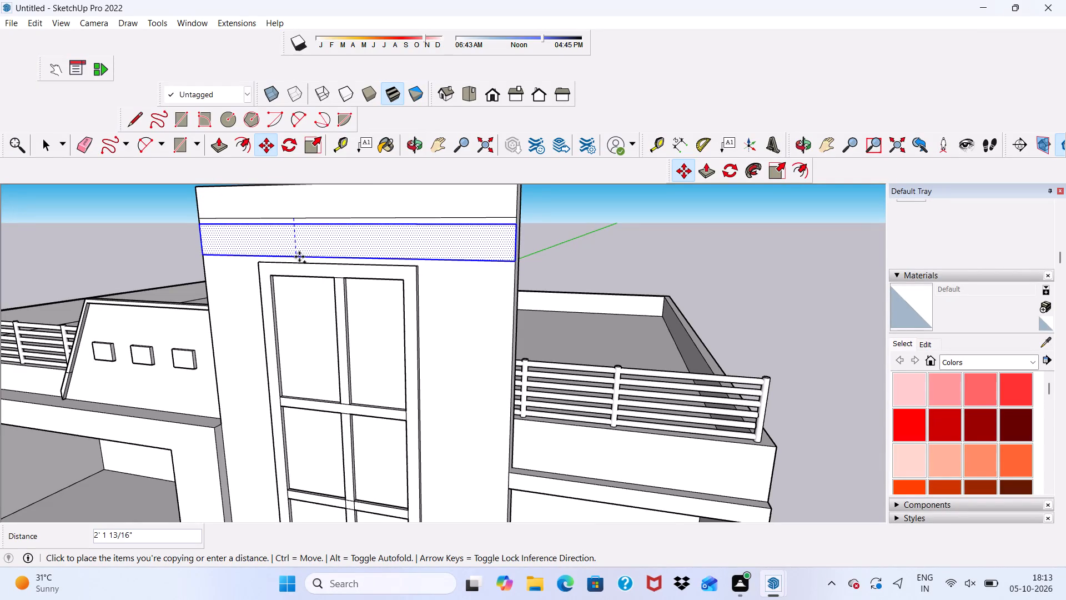
pyautogui.click(297, 255)
pyautogui.scroll(-2, 300, 254)
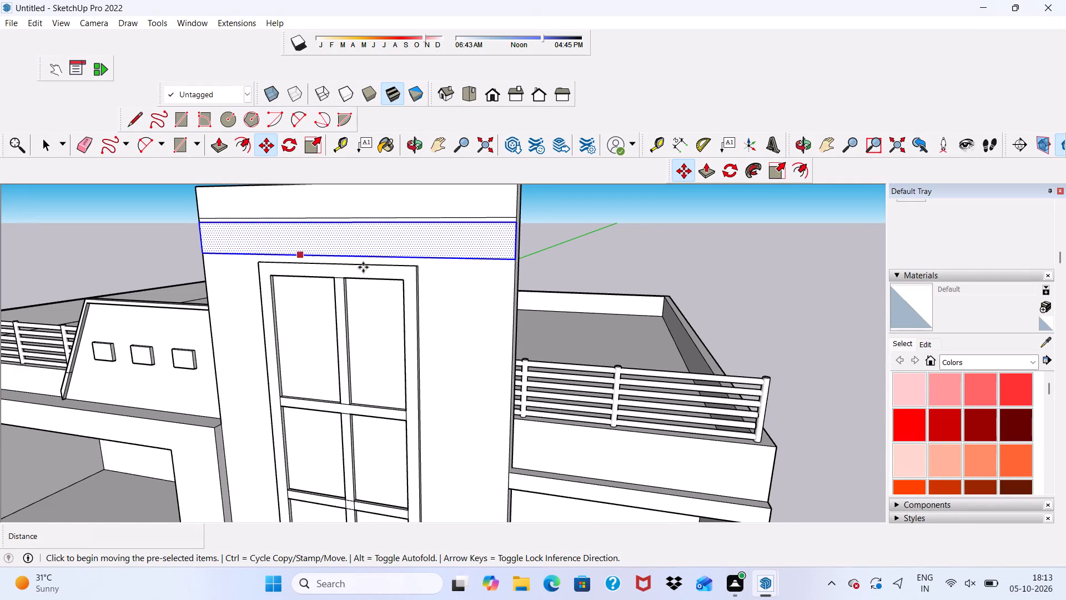
pyautogui.scroll(-1, 363, 267)
pyautogui.scroll(4, 413, 271)
pyautogui.press('space')
pyautogui.click(610, 209)
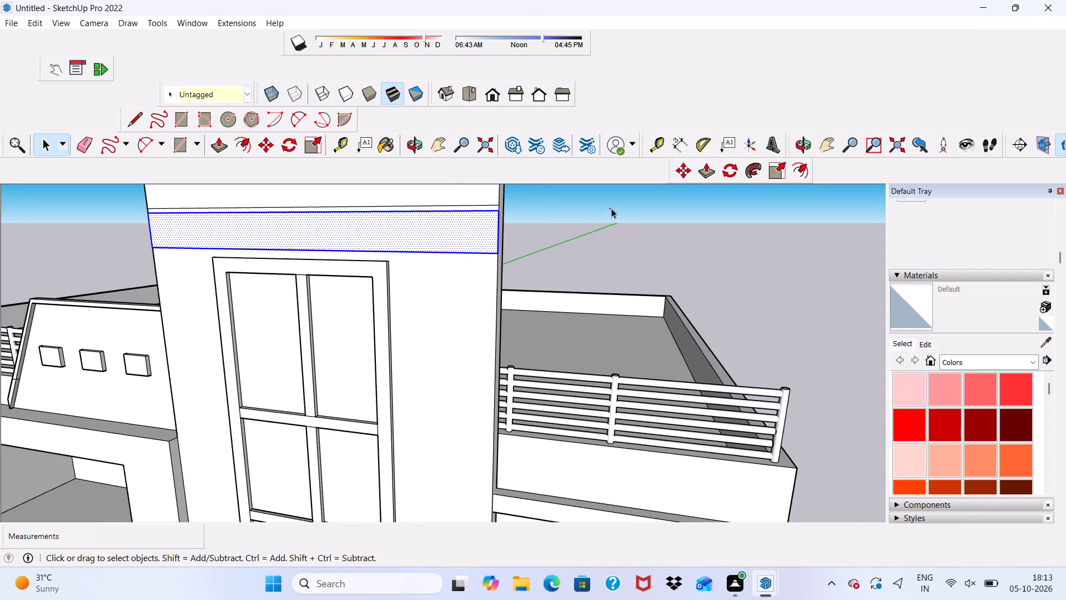
# Draw a rectangular strip about 5' 3" wide and 1' 2 1/2" high below the bands, between the tall window's frame and the panel's edge.
pyautogui.scroll(1, 343, 322)
pyautogui.scroll(-1, 342, 322)
pyautogui.moveTo(342, 322); pyautogui.dragTo(364, 363, button='middle')
pyautogui.scroll(2, 336, 302)
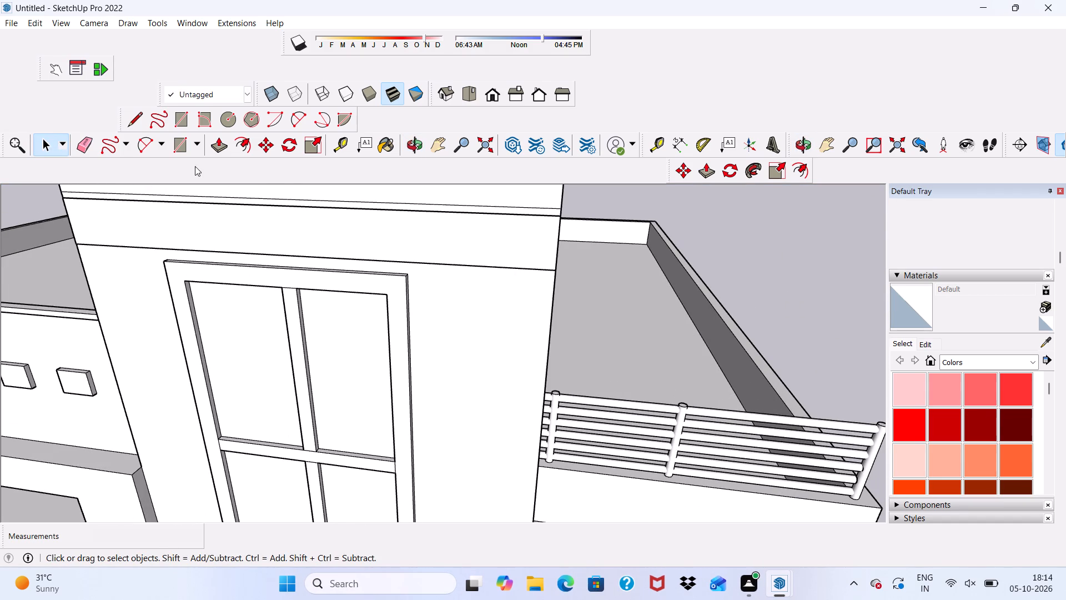
pyautogui.click(177, 125)
pyautogui.scroll(-2, 420, 269)
pyautogui.moveTo(487, 287); pyautogui.dragTo(450, 239, button='middle')
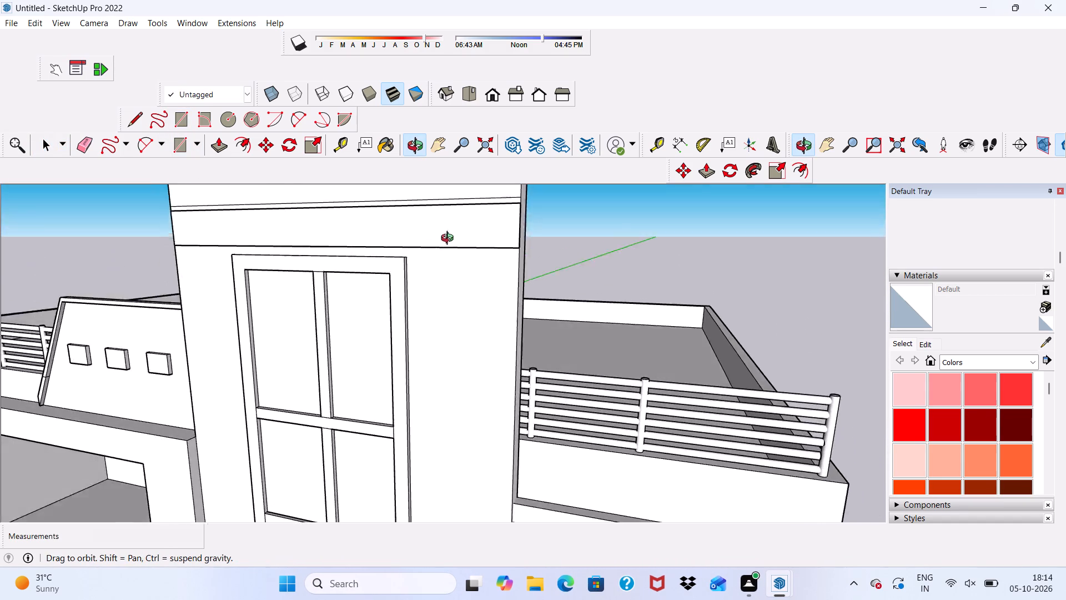
pyautogui.moveTo(450, 239); pyautogui.dragTo(417, 229, button='middle')
pyautogui.scroll(5, 413, 254)
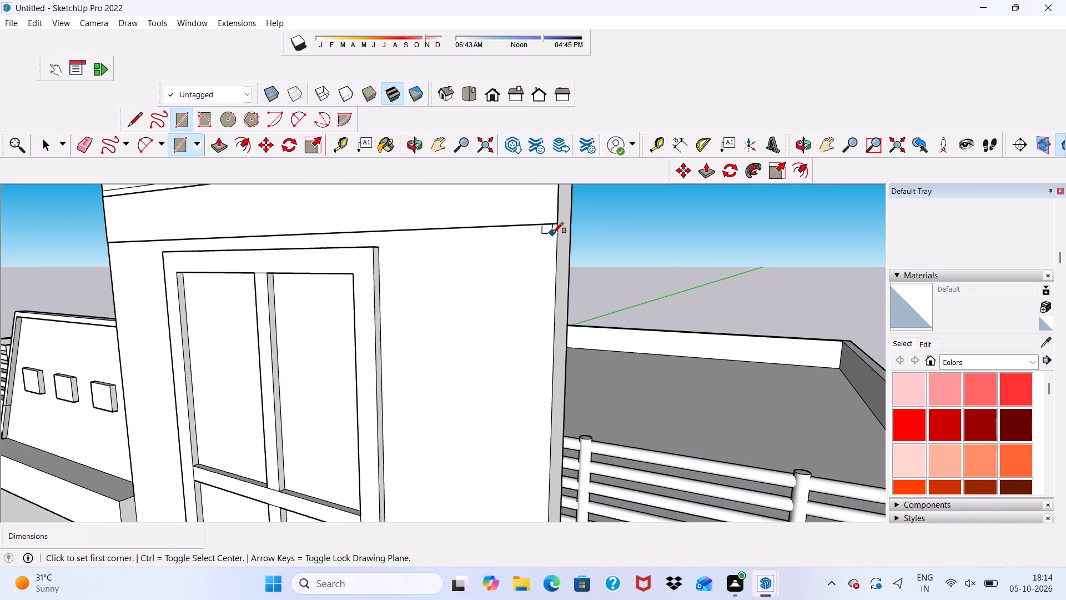
pyautogui.click(556, 231)
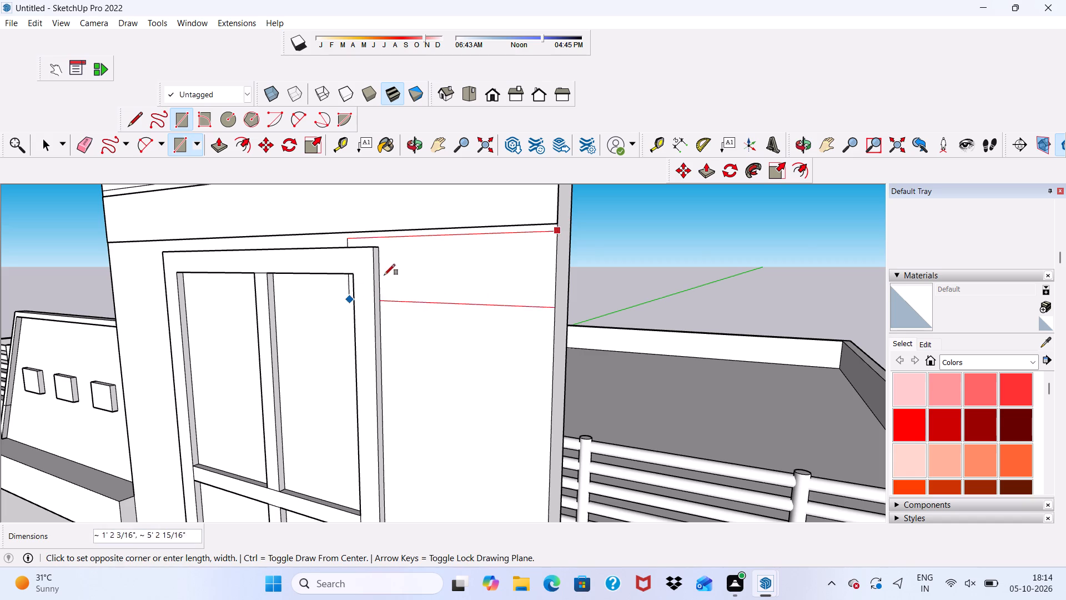
pyautogui.scroll(1, 385, 273)
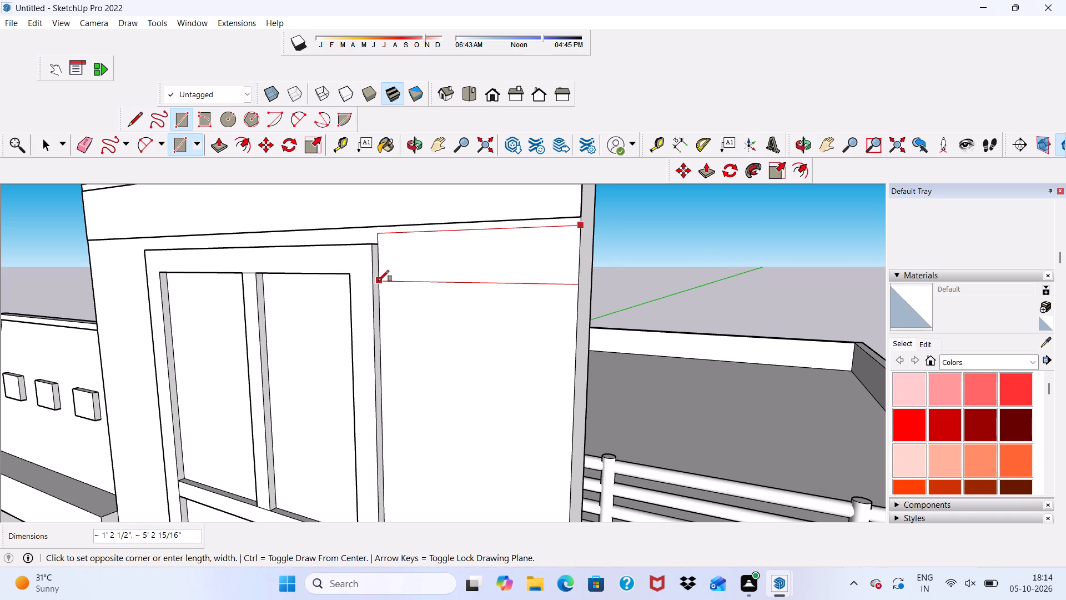
pyautogui.click(378, 281)
pyautogui.press('space')
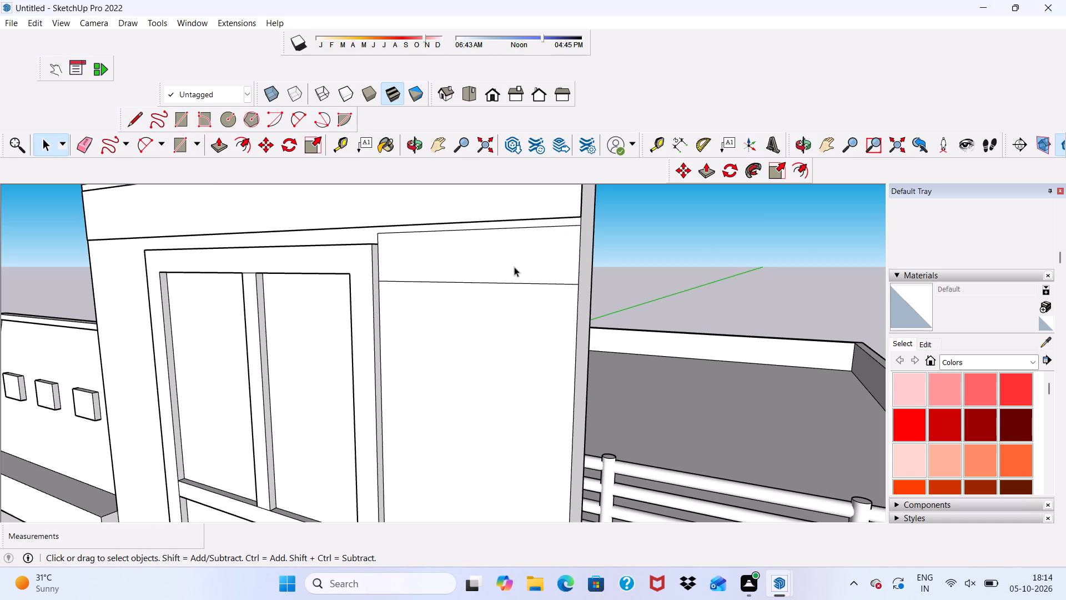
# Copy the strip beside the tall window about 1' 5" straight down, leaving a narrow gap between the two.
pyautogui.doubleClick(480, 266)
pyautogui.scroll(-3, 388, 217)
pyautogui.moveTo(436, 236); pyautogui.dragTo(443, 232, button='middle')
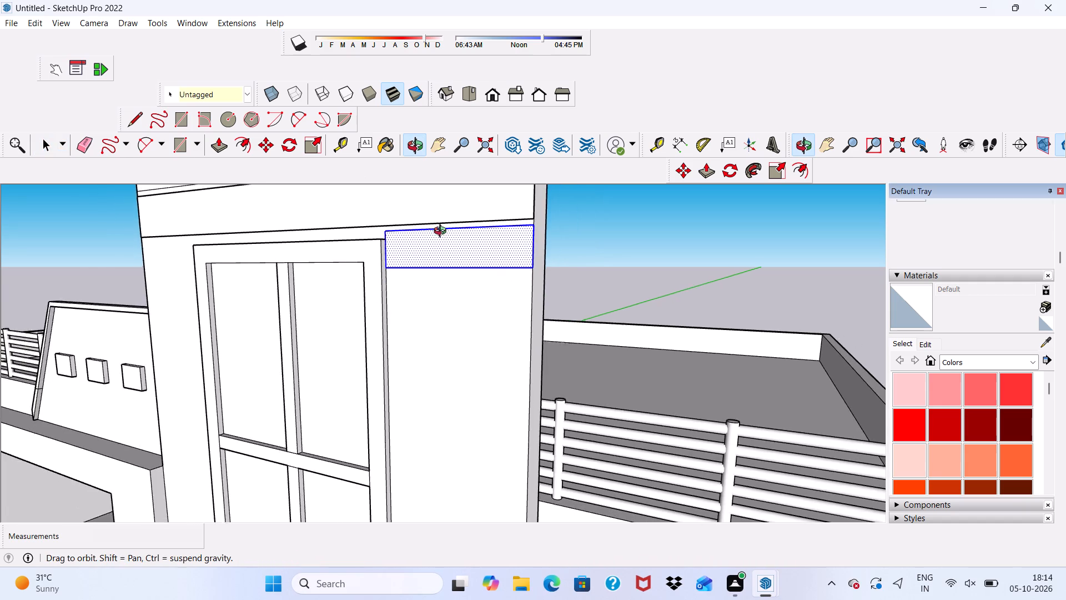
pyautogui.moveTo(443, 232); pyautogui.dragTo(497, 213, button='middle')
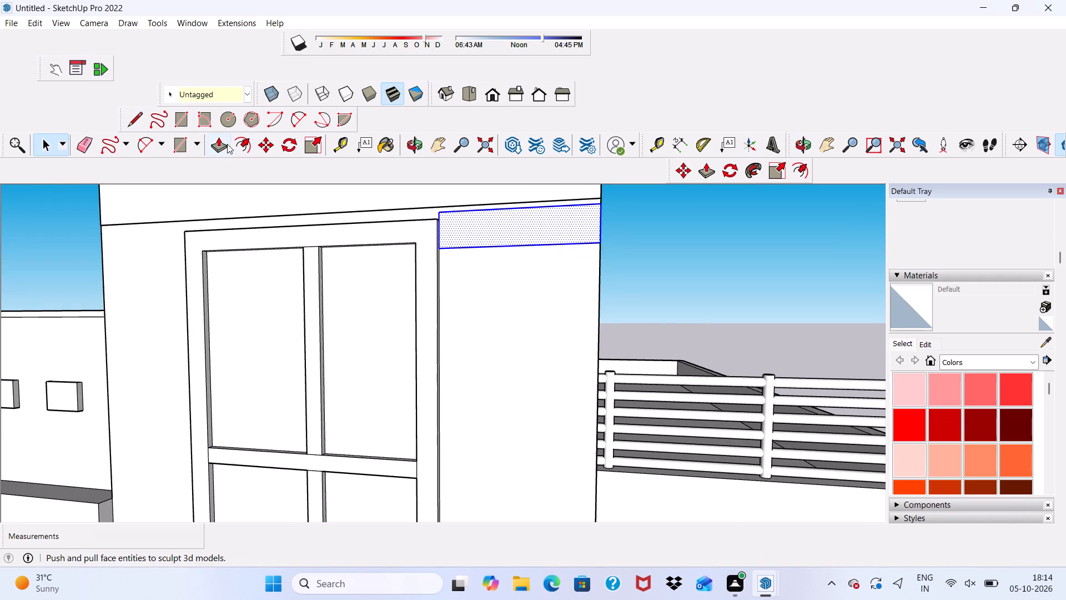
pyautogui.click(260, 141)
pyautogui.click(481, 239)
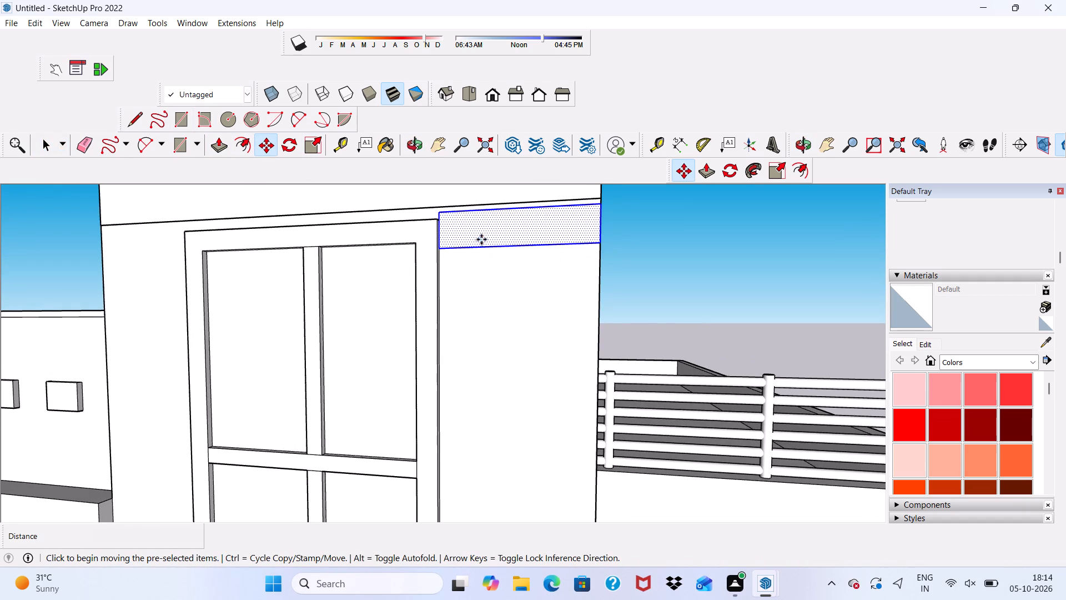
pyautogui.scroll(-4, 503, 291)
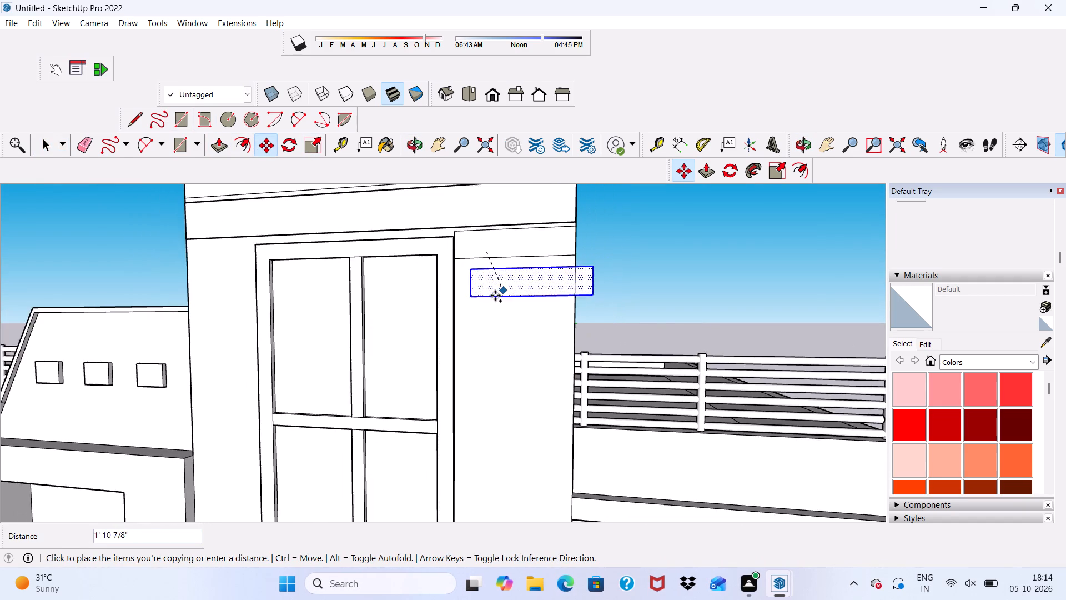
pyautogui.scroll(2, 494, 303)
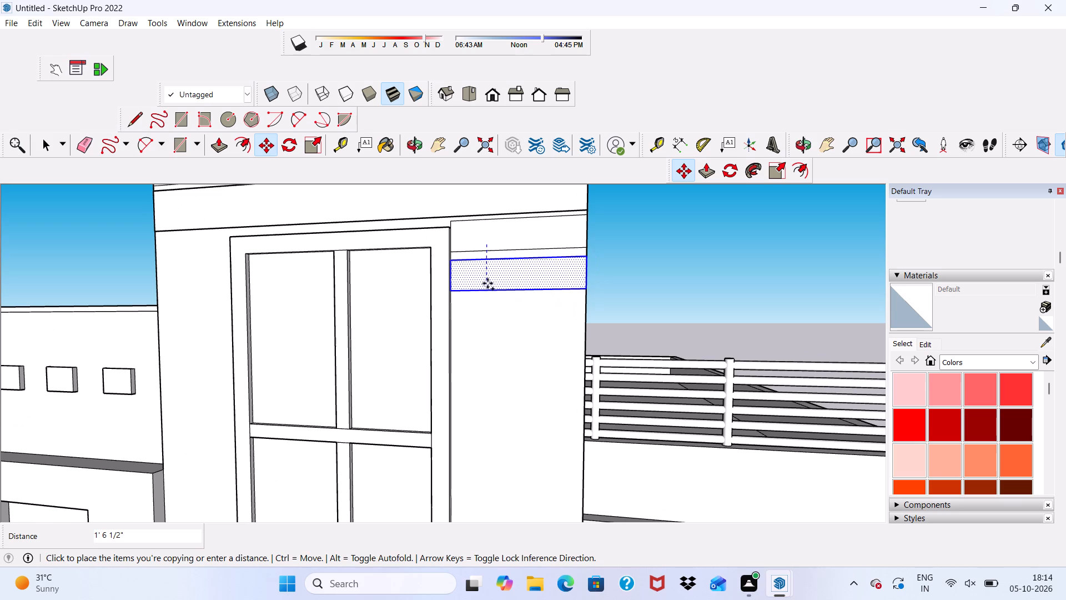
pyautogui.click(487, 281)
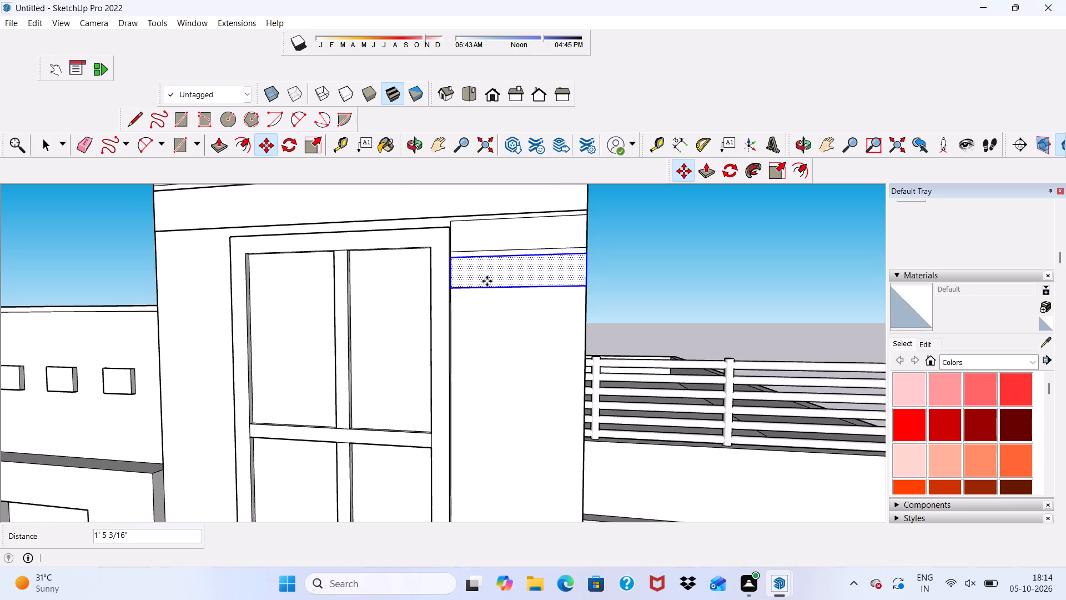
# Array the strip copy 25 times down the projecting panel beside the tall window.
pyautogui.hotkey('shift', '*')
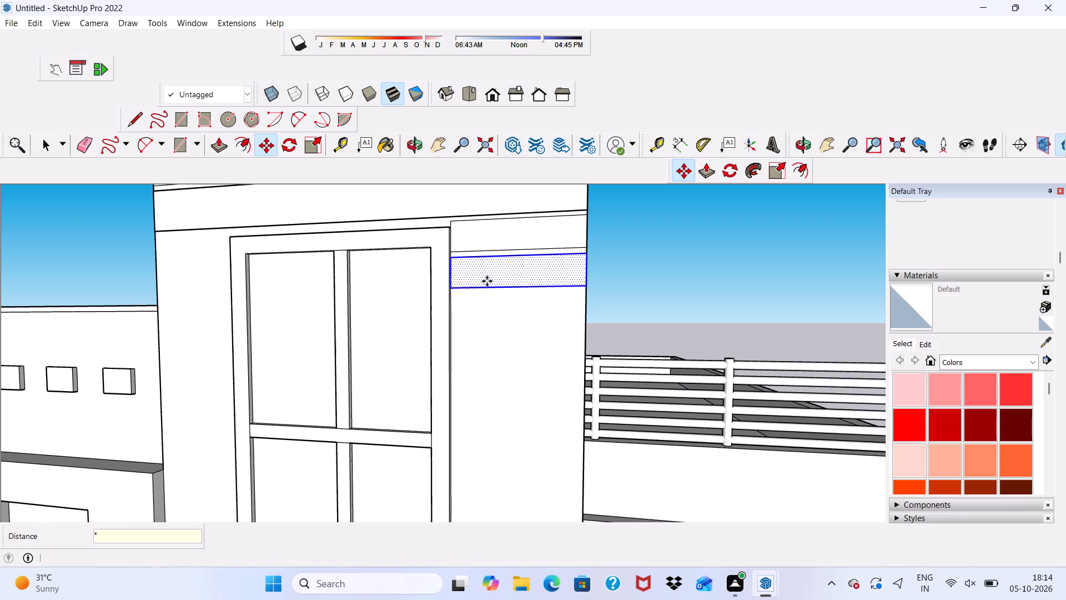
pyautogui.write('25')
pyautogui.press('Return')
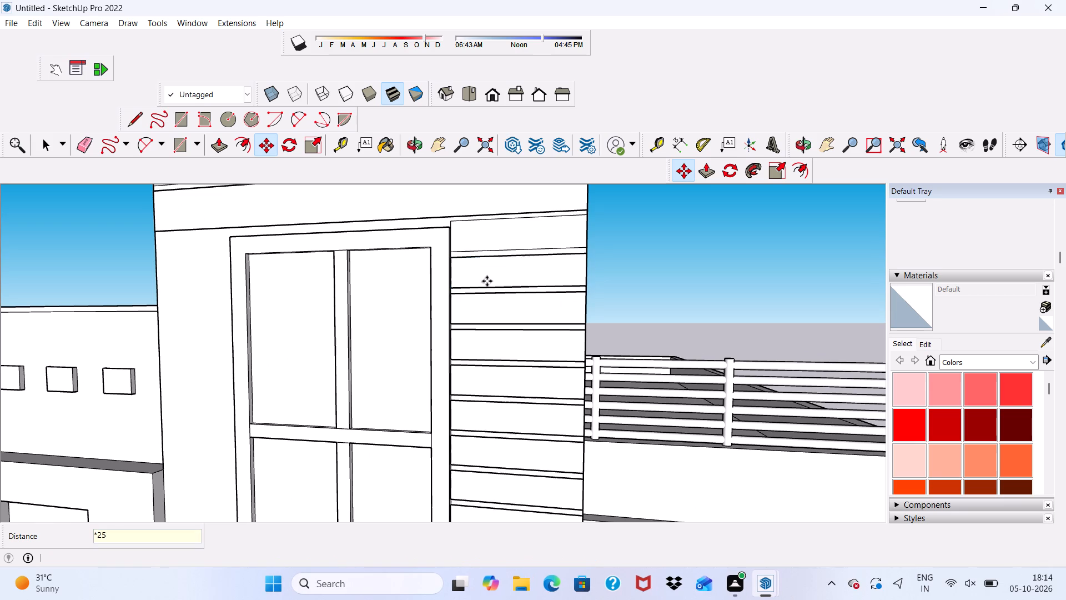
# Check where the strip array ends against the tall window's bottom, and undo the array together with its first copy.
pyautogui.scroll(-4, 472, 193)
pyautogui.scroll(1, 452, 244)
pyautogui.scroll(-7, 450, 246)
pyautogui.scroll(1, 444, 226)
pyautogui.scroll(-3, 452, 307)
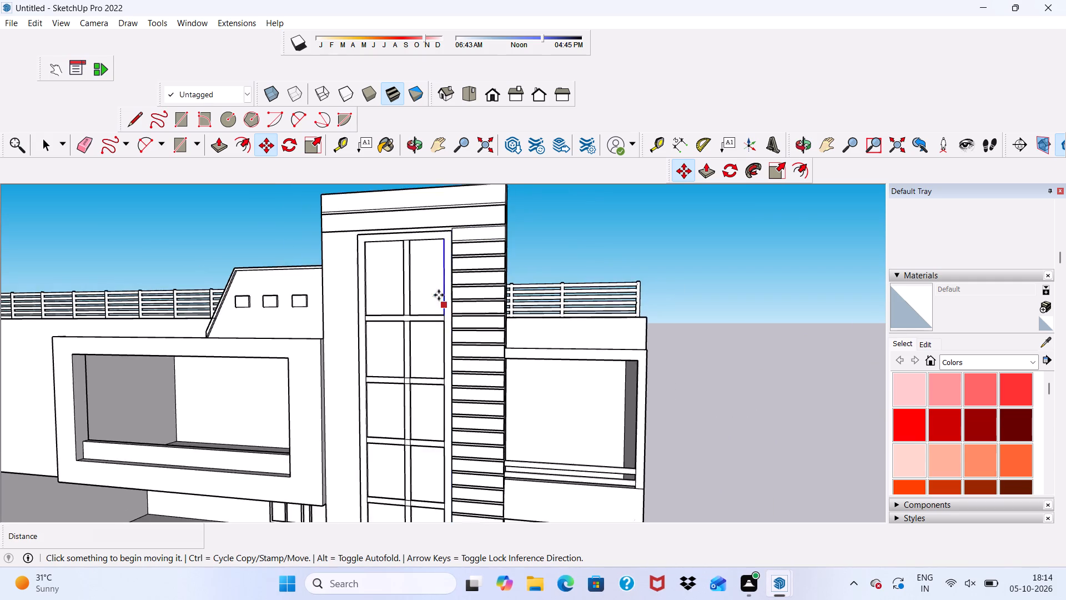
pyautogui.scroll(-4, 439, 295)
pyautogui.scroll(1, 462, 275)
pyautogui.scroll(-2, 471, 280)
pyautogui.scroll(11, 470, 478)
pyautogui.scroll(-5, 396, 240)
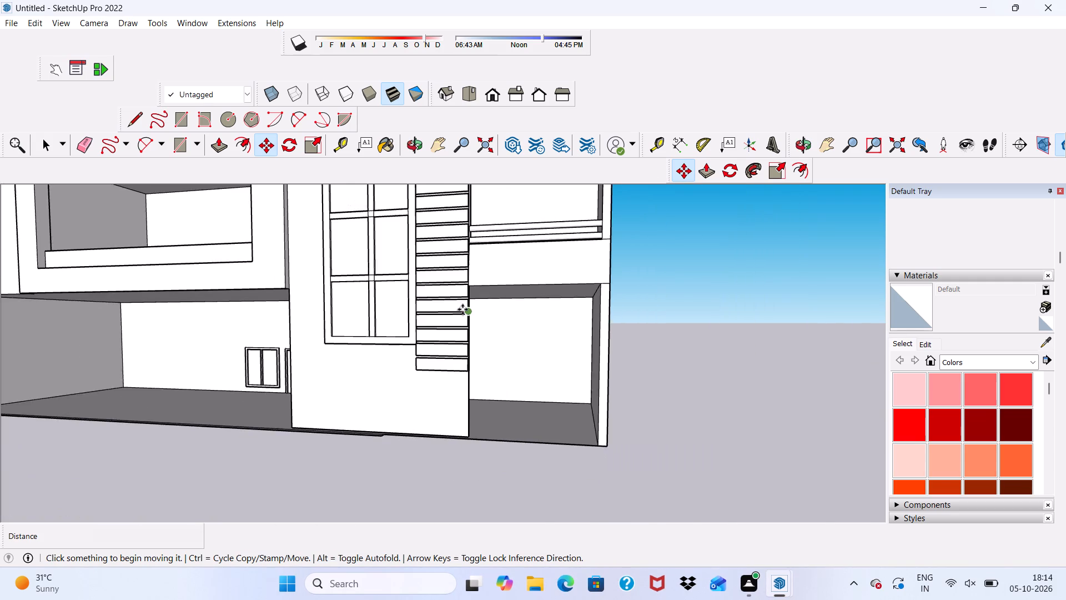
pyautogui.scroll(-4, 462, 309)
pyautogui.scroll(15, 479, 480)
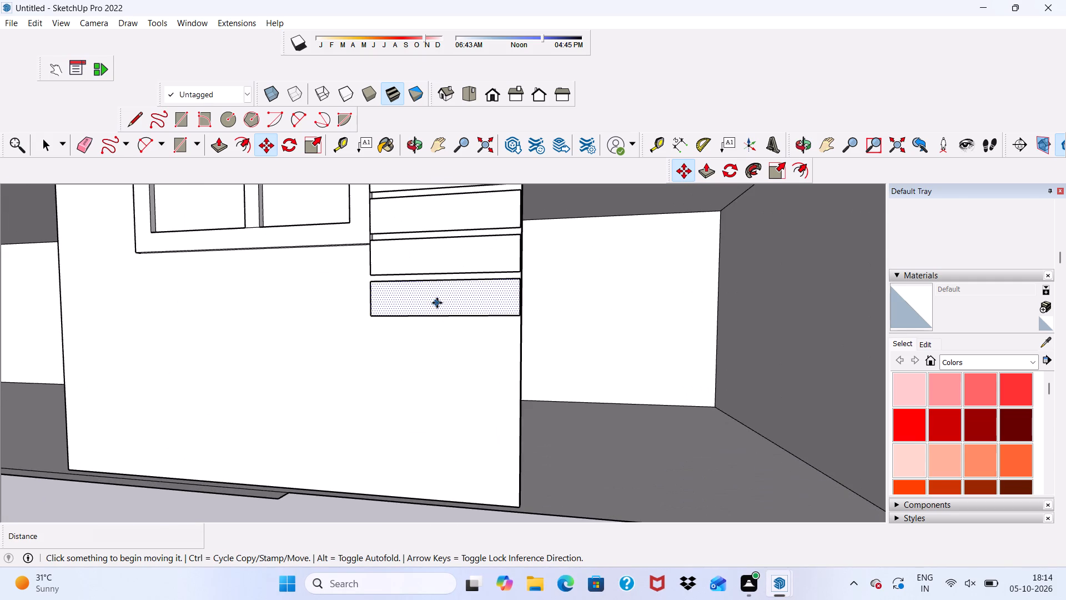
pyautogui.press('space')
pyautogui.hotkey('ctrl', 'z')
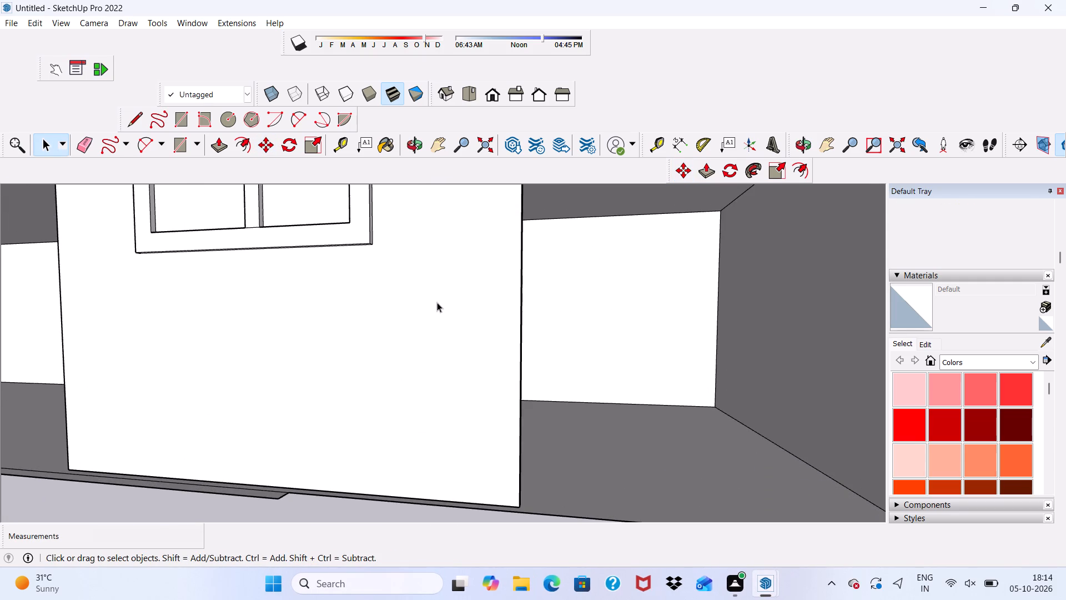
# Copy the strip beside the tall window about 1' 4 1/2" straight down the panel, leaving a narrow gap.
pyautogui.scroll(-18, 399, 316)
pyautogui.scroll(-5, 379, 302)
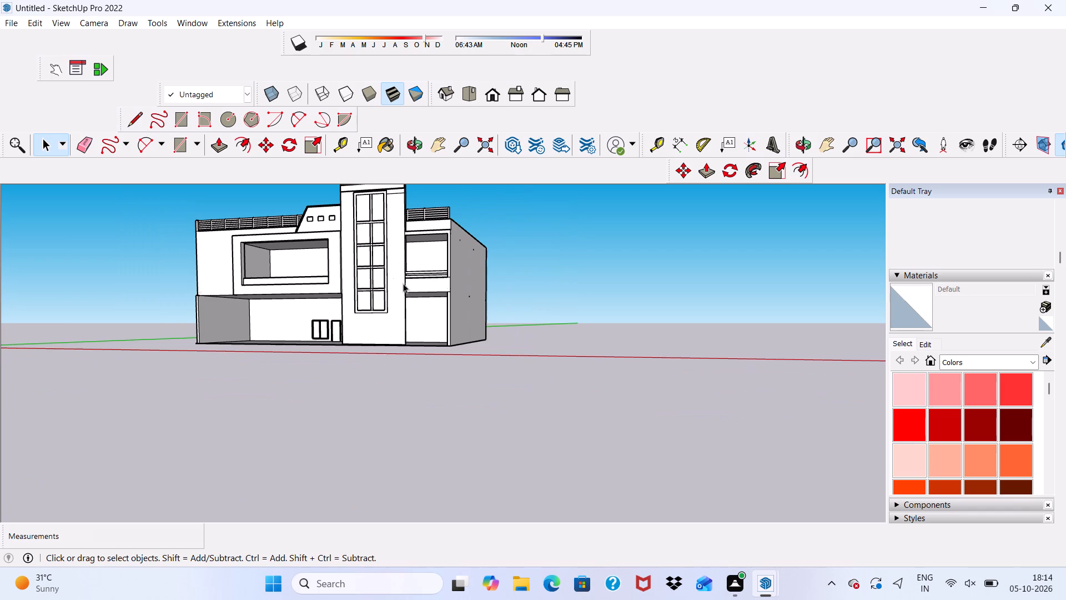
pyautogui.scroll(3, 419, 239)
pyautogui.scroll(16, 381, 203)
pyautogui.scroll(-10, 365, 198)
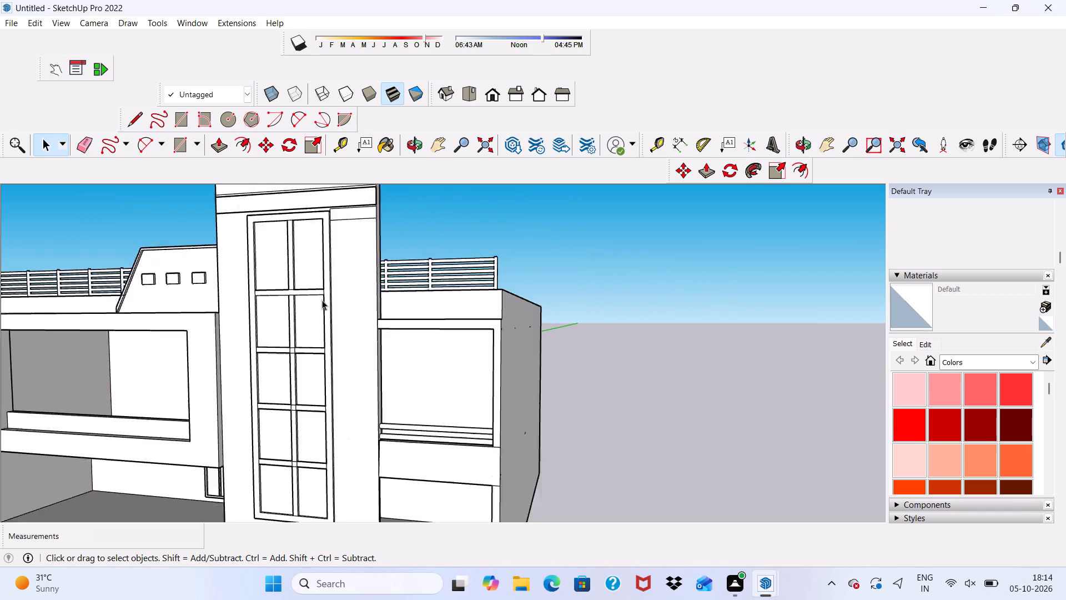
pyautogui.scroll(-1, 322, 300)
pyautogui.scroll(9, 371, 216)
pyautogui.scroll(-2, 336, 219)
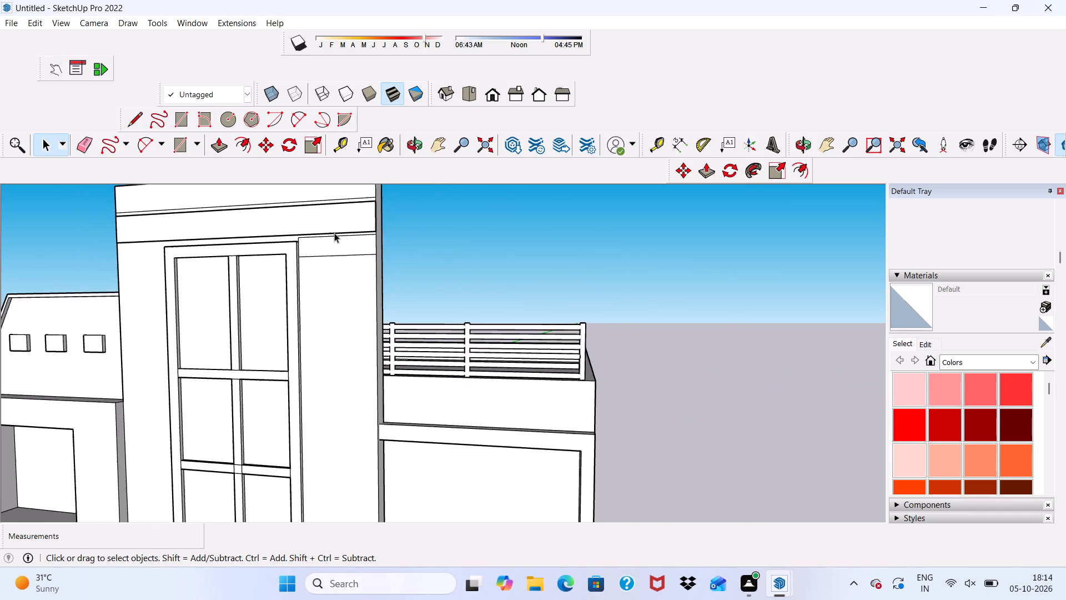
pyautogui.scroll(-5, 326, 259)
pyautogui.scroll(2, 306, 228)
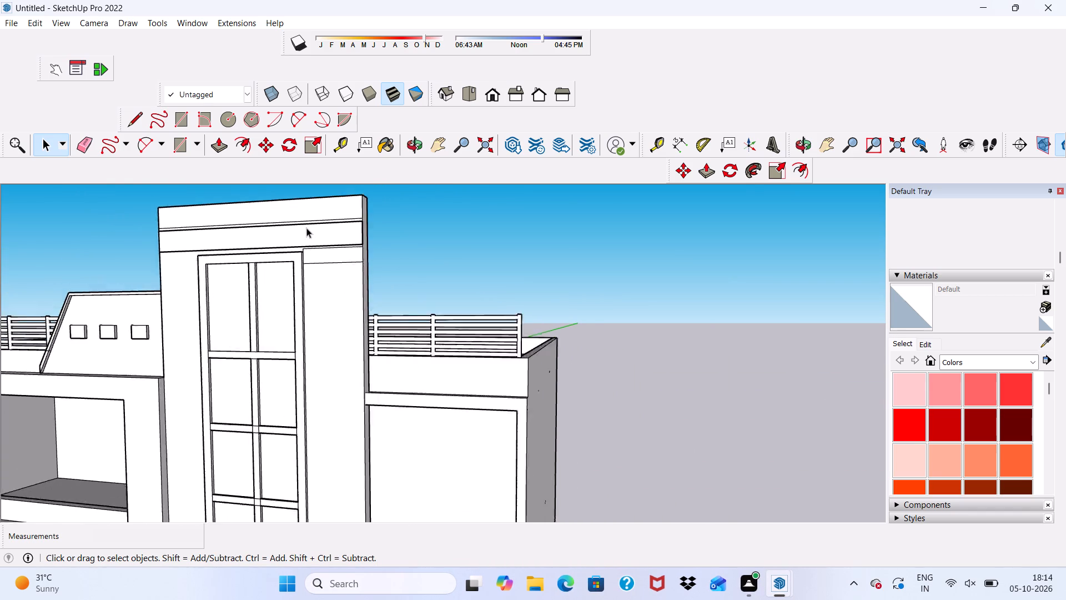
pyautogui.scroll(3, 306, 228)
pyautogui.scroll(7, 355, 242)
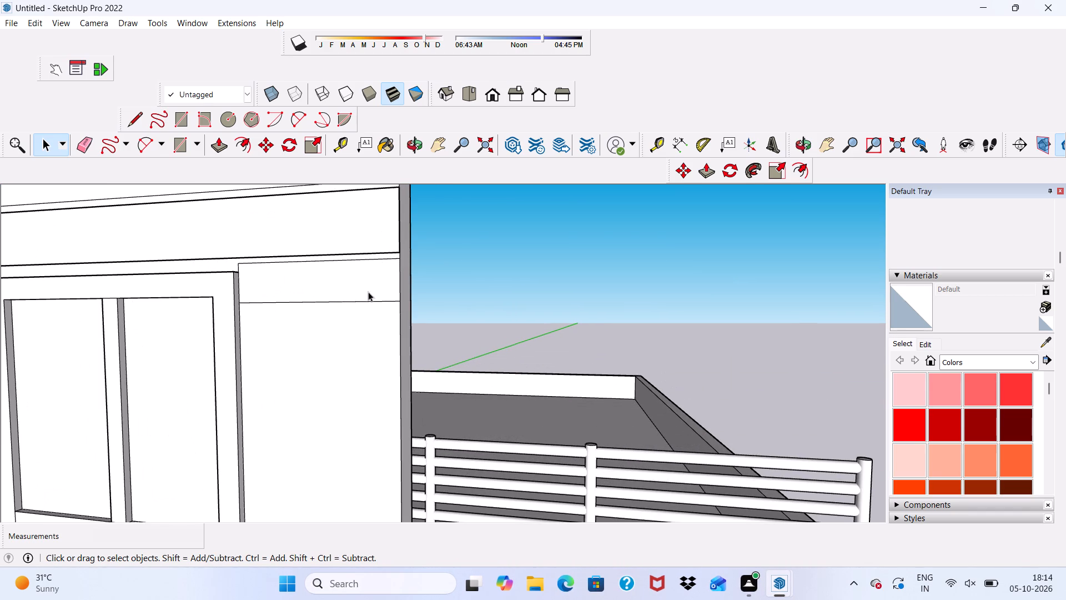
pyautogui.doubleClick(347, 291)
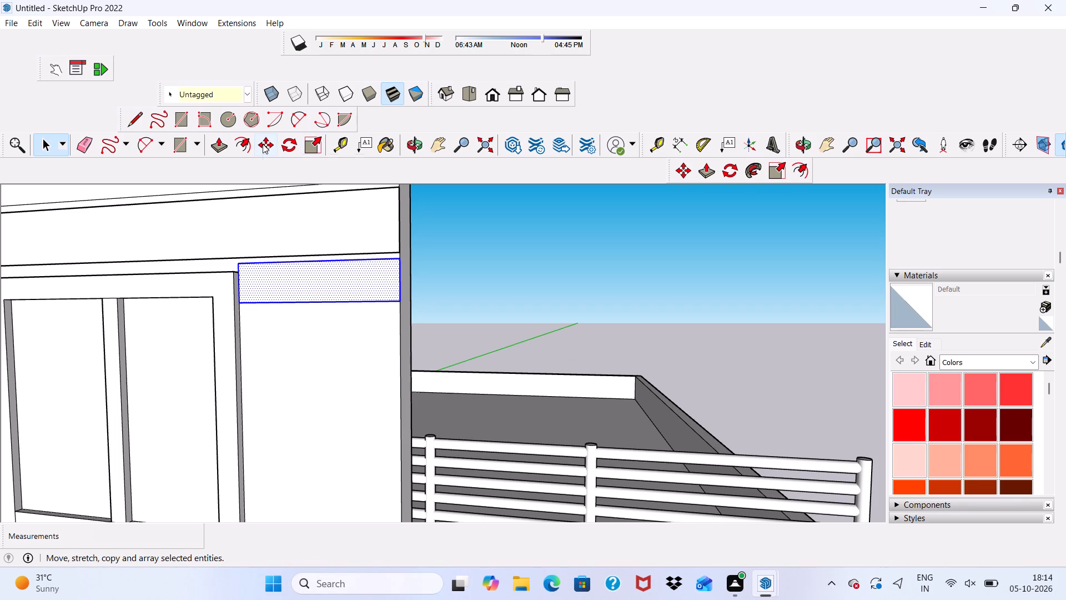
pyautogui.click(263, 144)
pyautogui.click(314, 304)
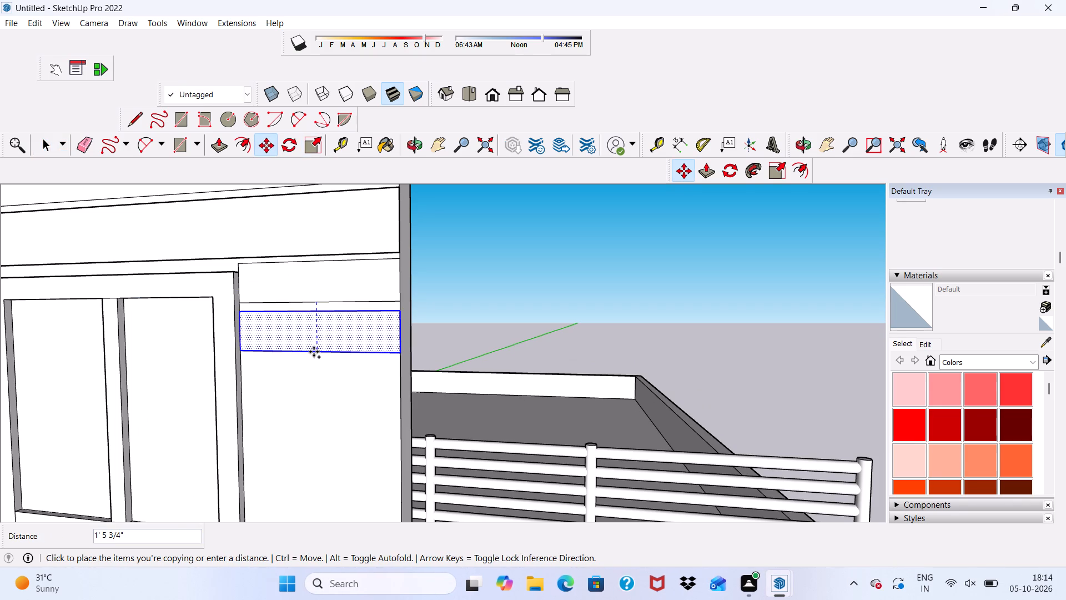
pyautogui.scroll(4, 318, 351)
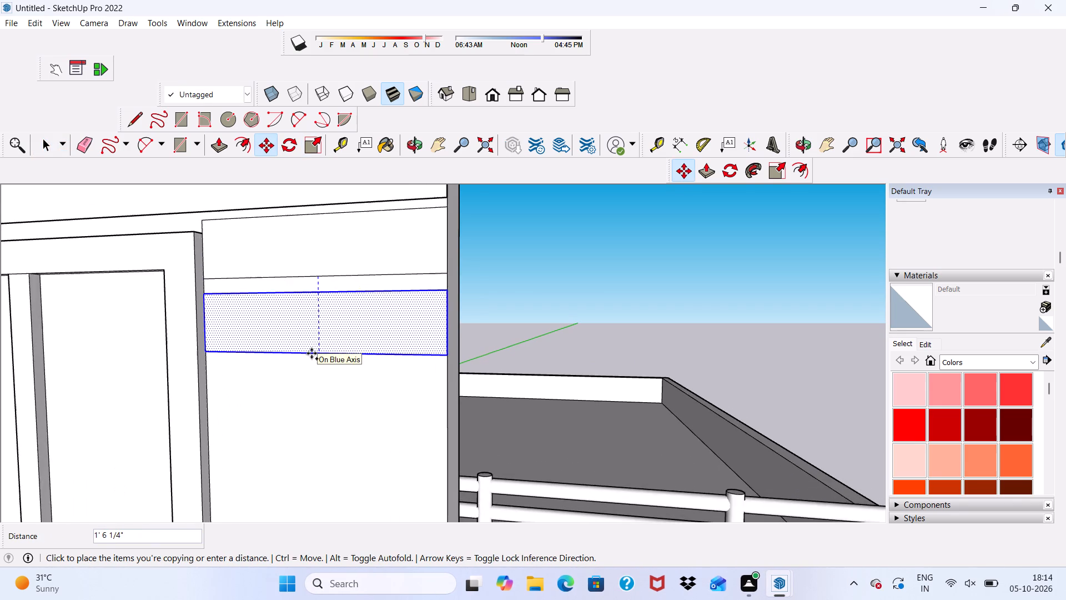
pyautogui.scroll(1, 311, 353)
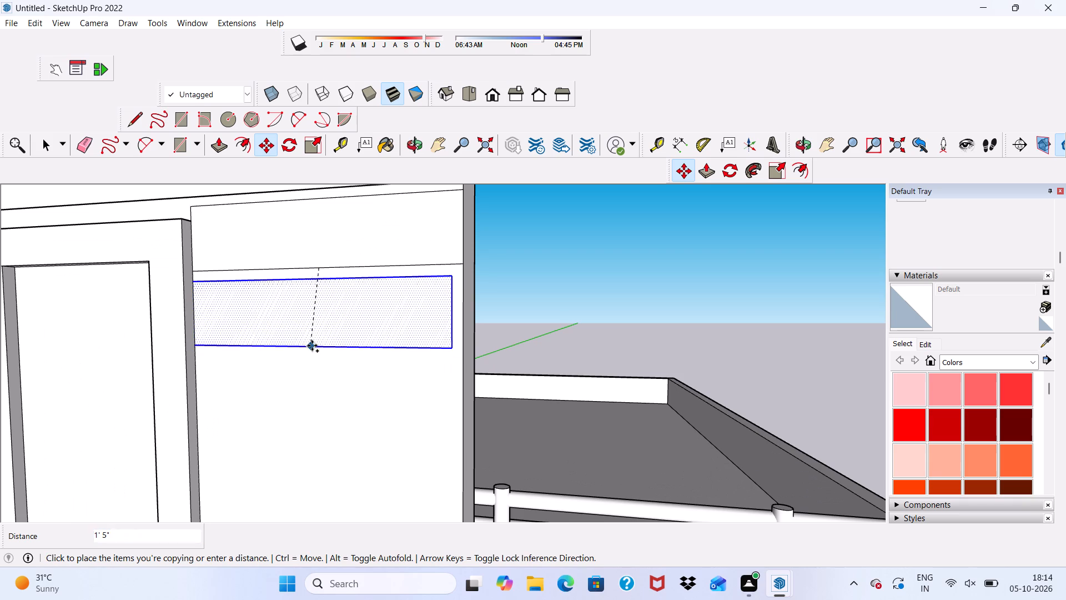
pyautogui.click(321, 345)
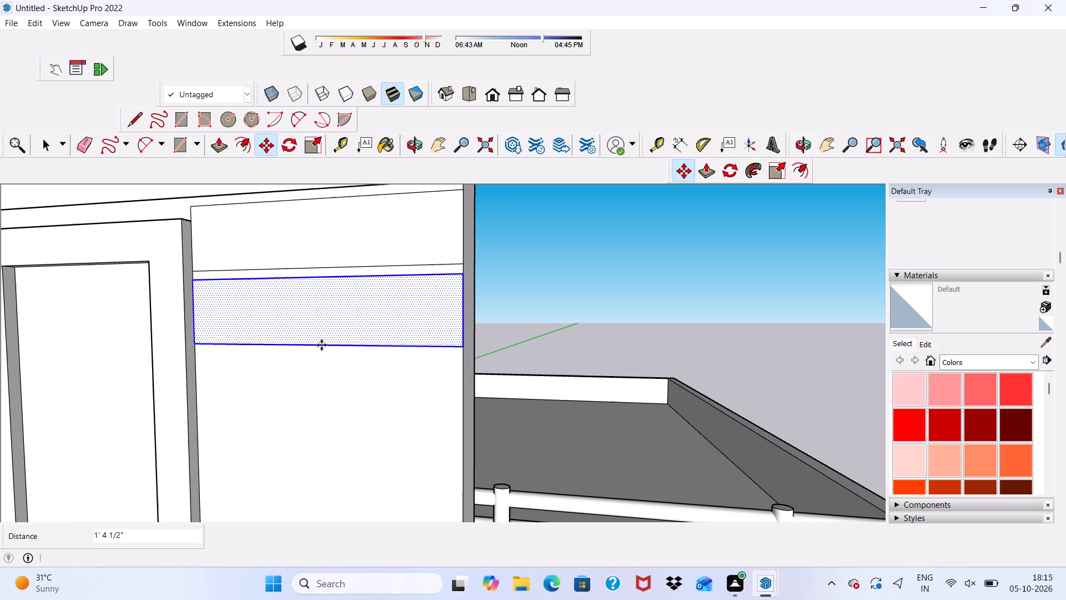
# Array the strip copy 19 times down the projecting panel beside the tall window.
pyautogui.hotkey('shift', '*')
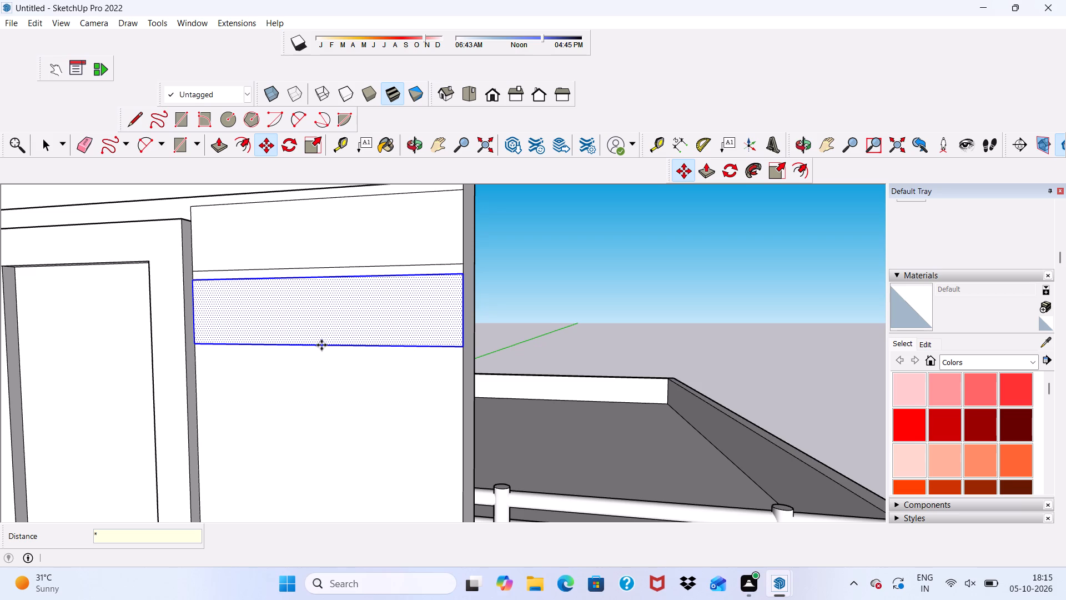
pyautogui.write('19')
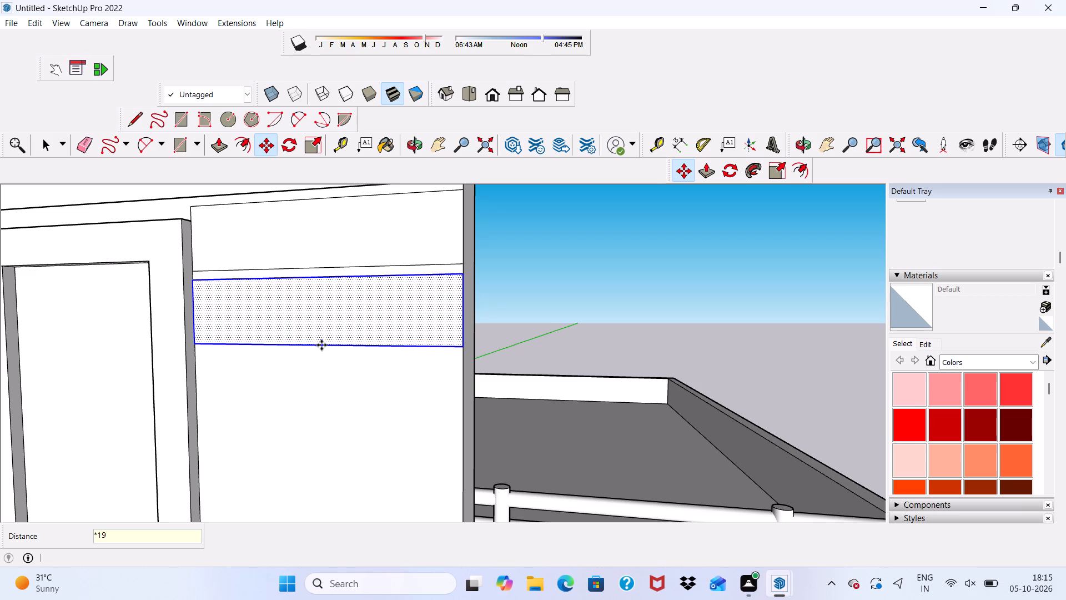
pyautogui.press('Return')
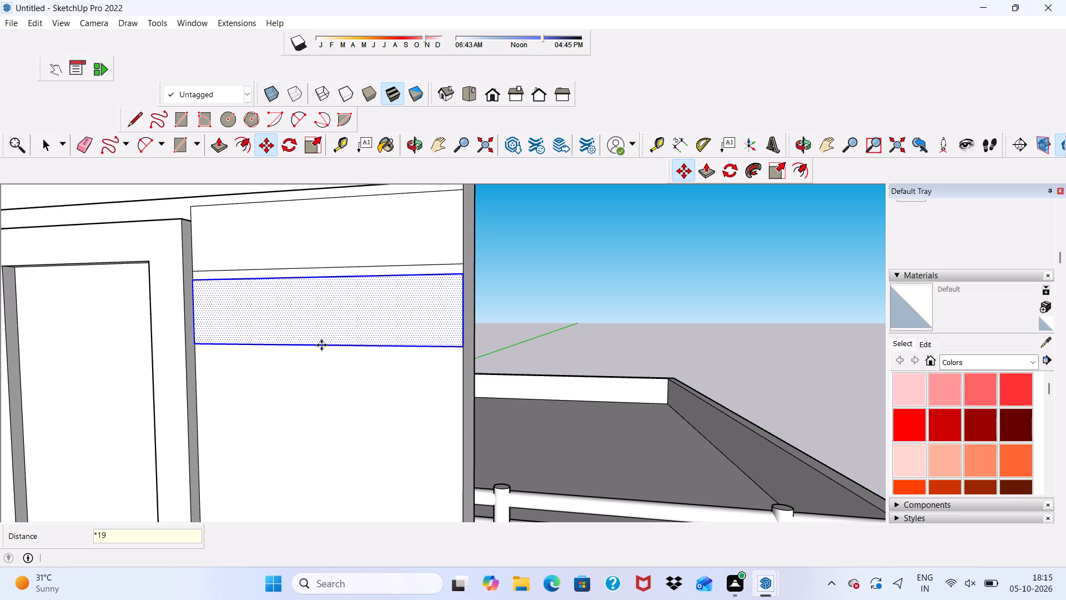
# Check where the strip array ends against the tall window's bottom, and undo the array, its first copy and the original strip.
pyautogui.scroll(-6, 303, 359)
pyautogui.scroll(1, 295, 319)
pyautogui.scroll(-4, 295, 321)
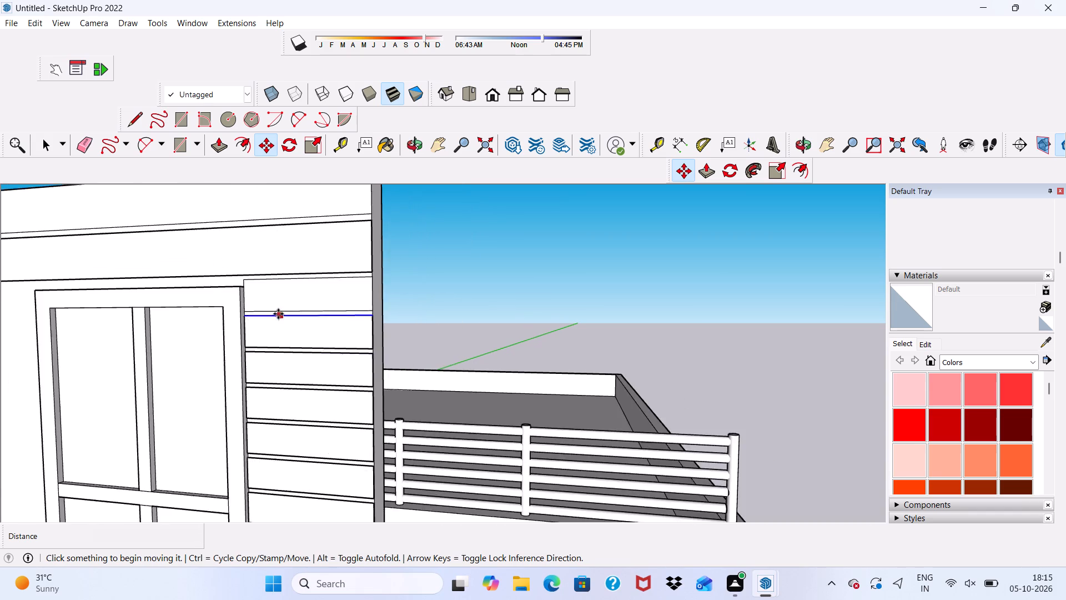
pyautogui.scroll(-6, 278, 314)
pyautogui.scroll(1, 281, 262)
pyautogui.scroll(-9, 282, 265)
pyautogui.scroll(1, 371, 296)
pyautogui.scroll(-5, 365, 319)
pyautogui.scroll(7, 339, 458)
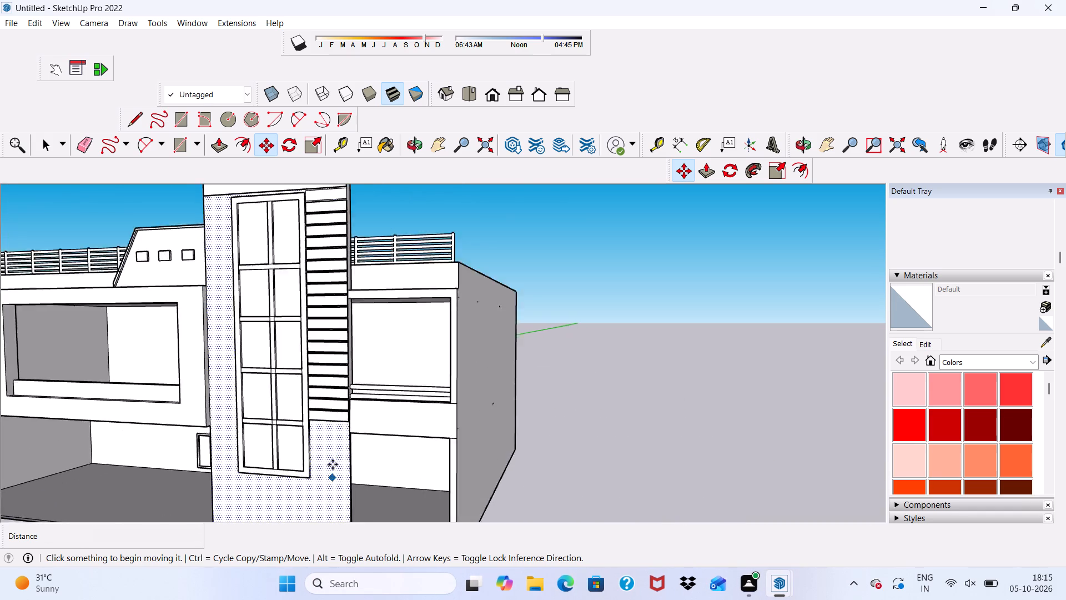
pyautogui.scroll(14, 333, 464)
pyautogui.moveTo(226, 389); pyautogui.dragTo(62, 304, button='middle')
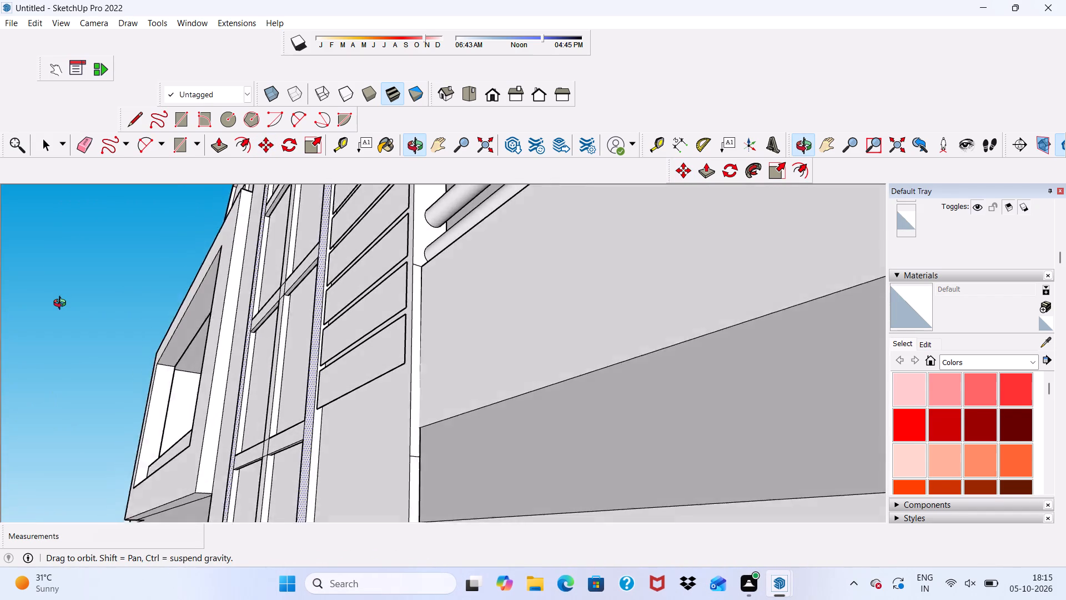
pyautogui.moveTo(62, 304); pyautogui.dragTo(316, 238, button='middle')
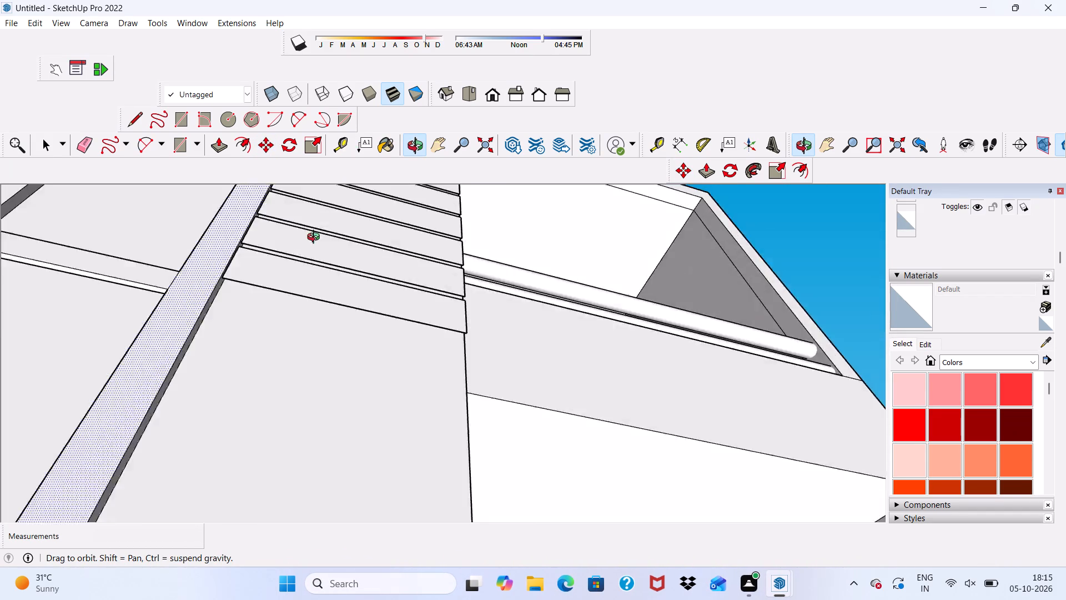
pyautogui.moveTo(316, 238); pyautogui.dragTo(288, 298, button='middle')
pyautogui.hotkey('ctrl', 'z')
pyautogui.scroll(-7, 292, 303)
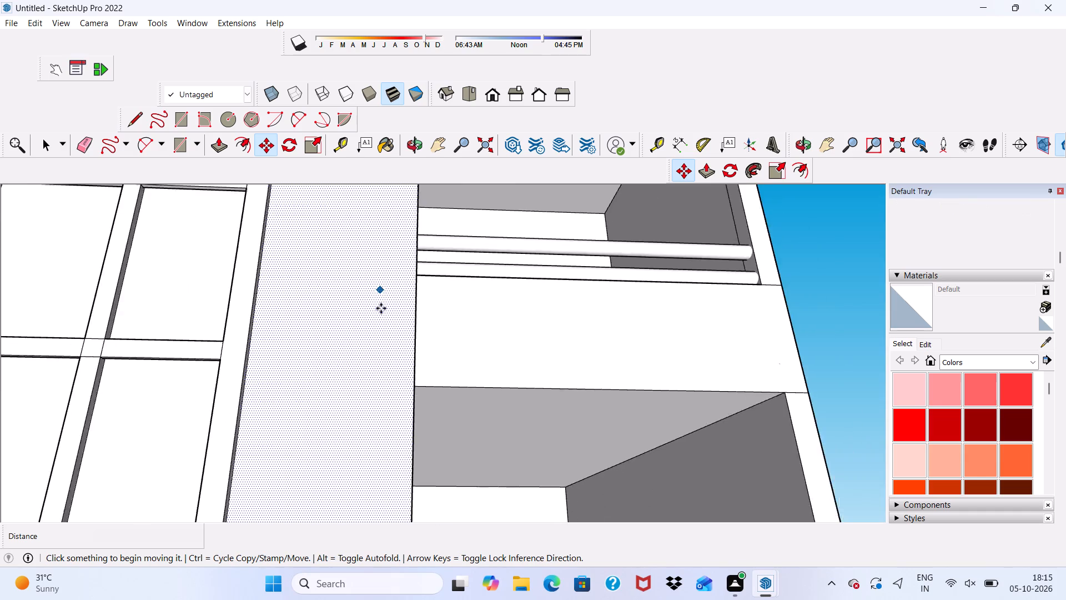
pyautogui.scroll(-13, 381, 308)
pyautogui.hotkey('ctrl', 'z')
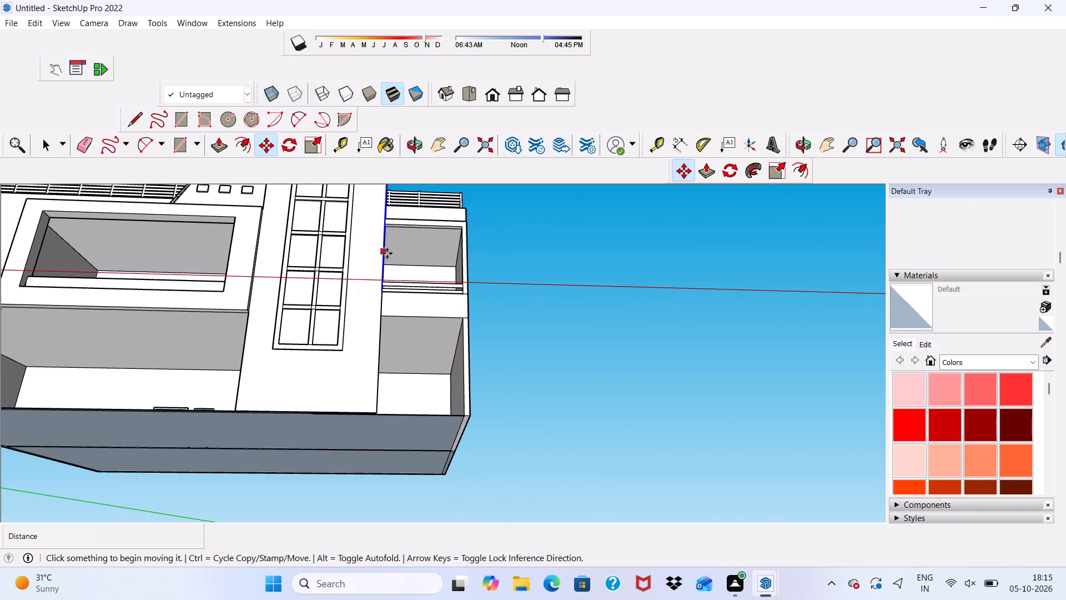
pyautogui.press('space')
# Draw a strip rectangle about 5' 3" by 1' 3 5/8" from the tall window frame's top corner to the projecting panel's outer edge.
pyautogui.scroll(-1, 553, 232)
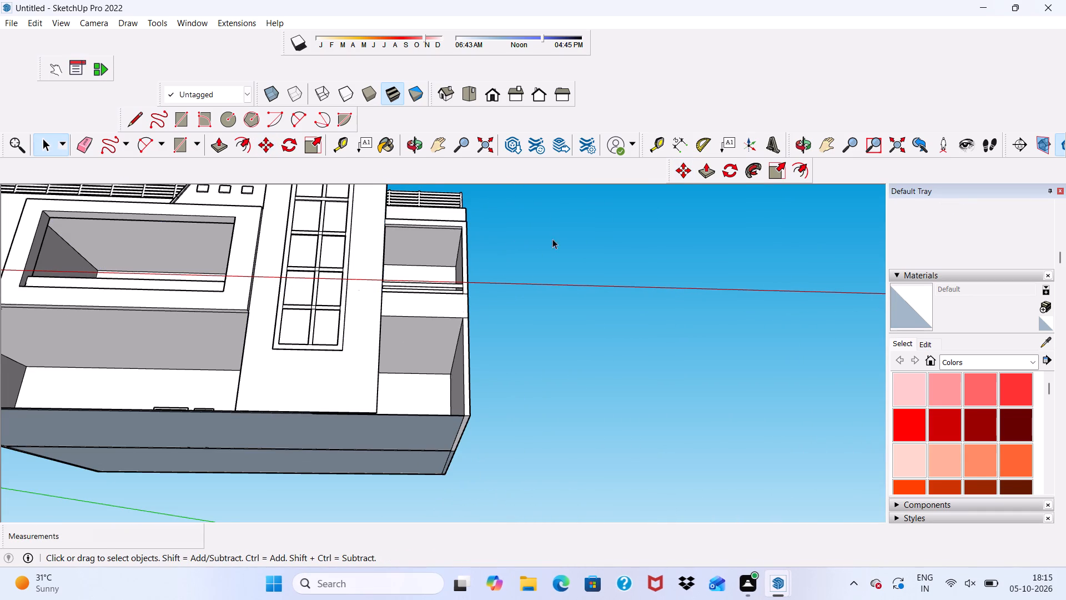
pyautogui.scroll(-5, 552, 239)
pyautogui.moveTo(344, 286); pyautogui.dragTo(325, 511, button='middle')
pyautogui.scroll(4, 311, 224)
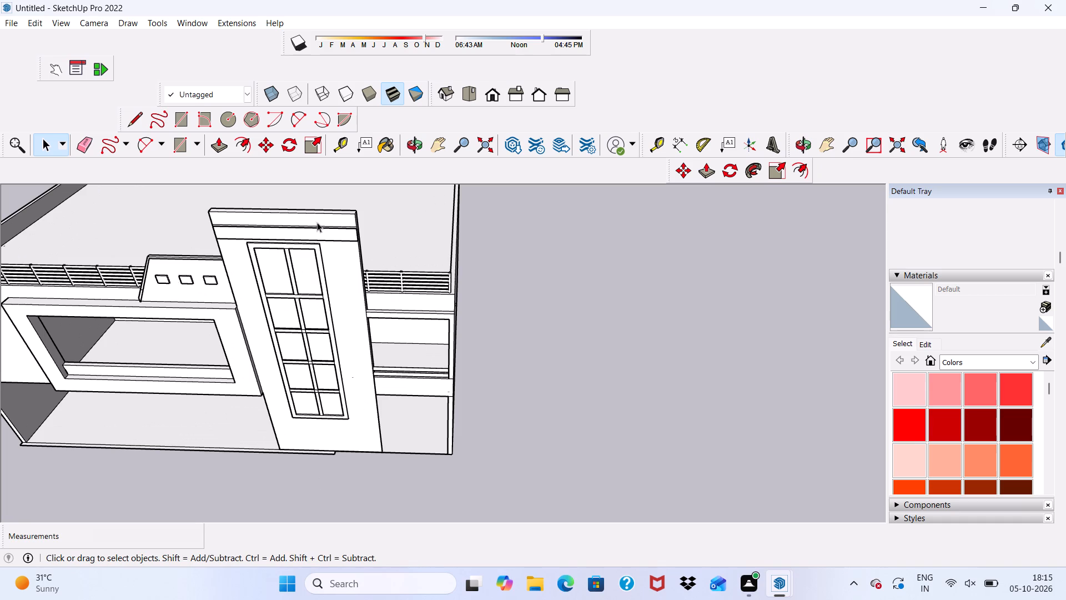
pyautogui.moveTo(349, 275); pyautogui.dragTo(229, 155, button='middle')
pyautogui.scroll(9, 328, 266)
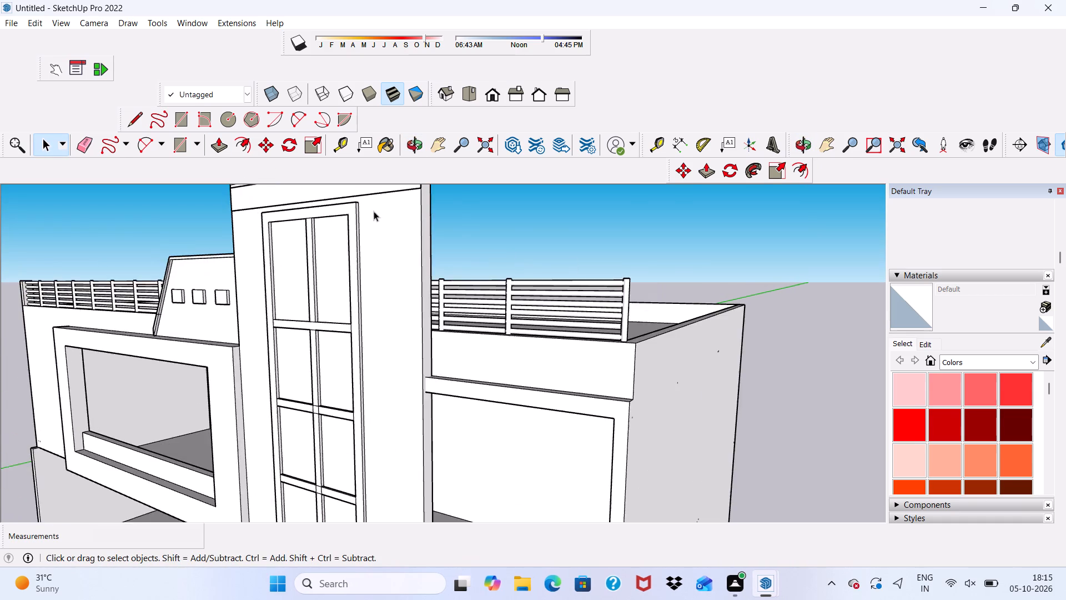
pyautogui.scroll(4, 374, 211)
pyautogui.click(183, 117)
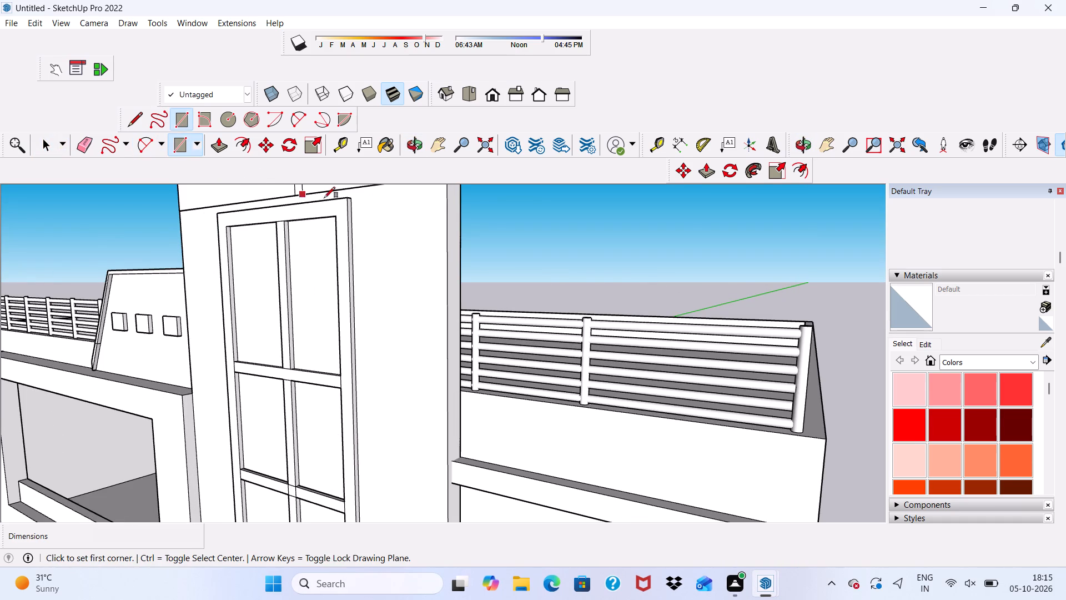
pyautogui.scroll(7, 372, 198)
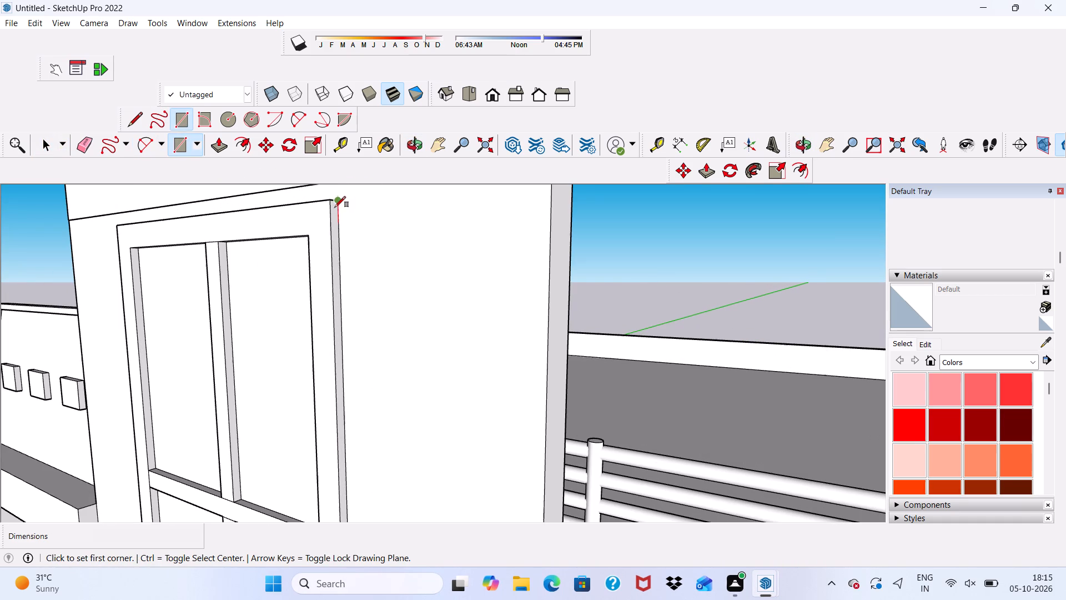
pyautogui.click(338, 204)
pyautogui.scroll(-1, 339, 204)
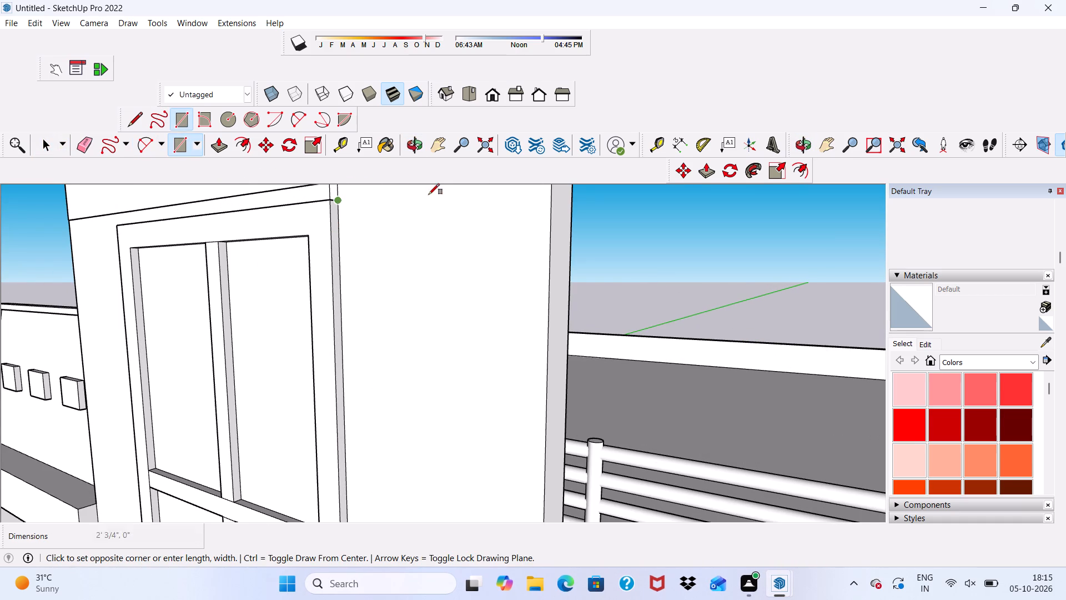
pyautogui.scroll(-3, 521, 247)
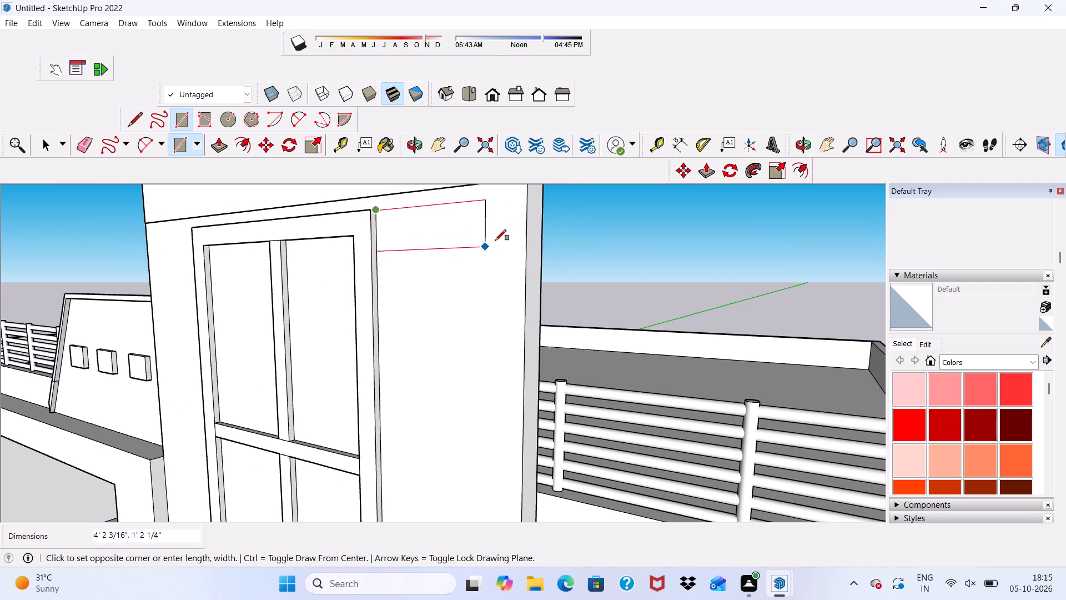
pyautogui.scroll(-1, 494, 242)
pyautogui.scroll(1, 500, 242)
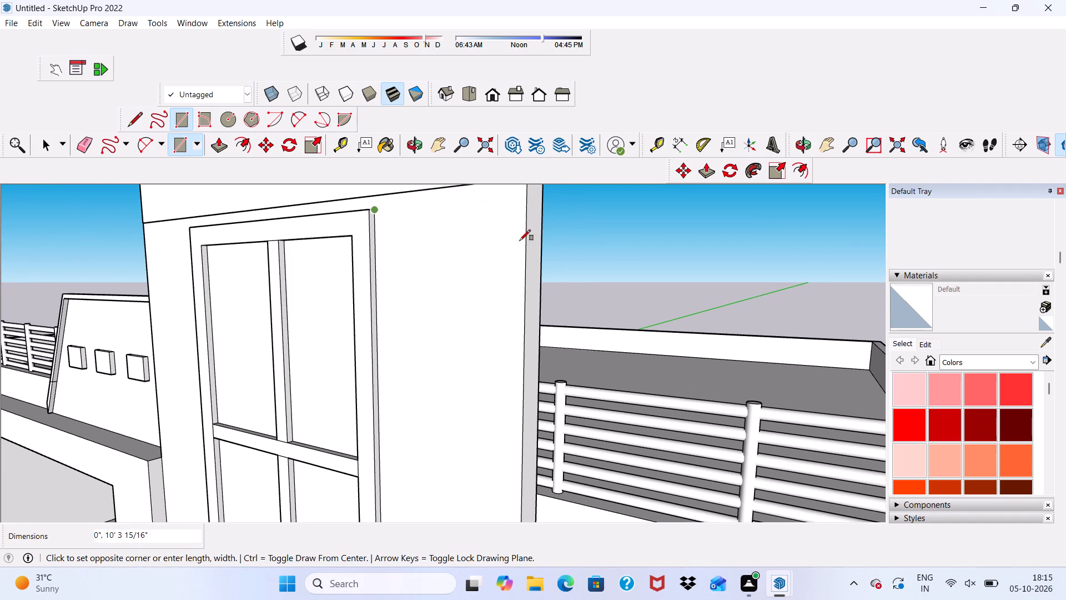
pyautogui.click(525, 246)
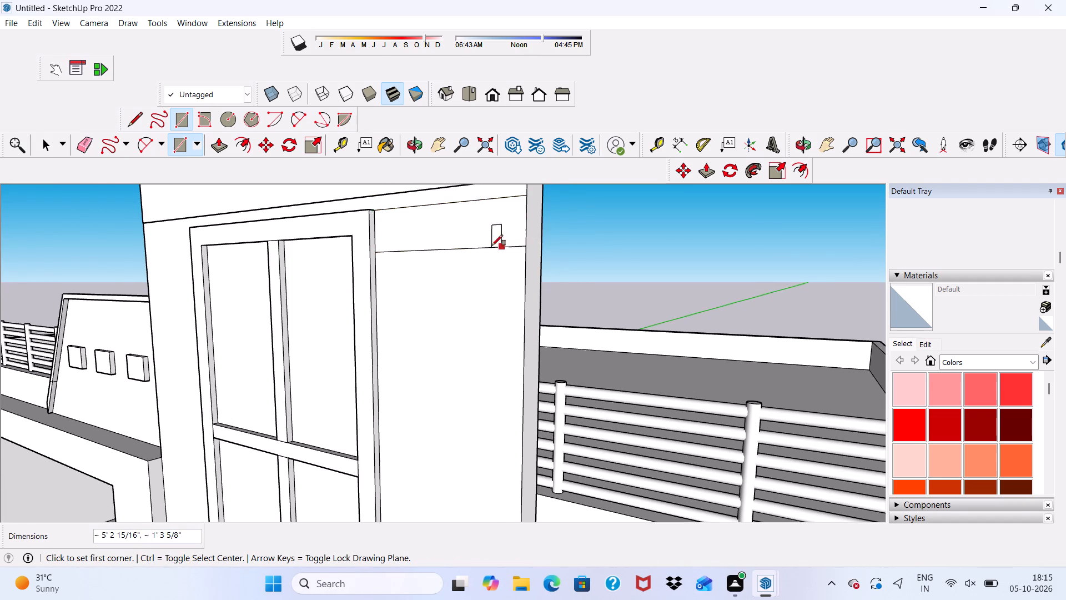
pyautogui.scroll(-3, 429, 249)
pyautogui.scroll(-2, 512, 222)
pyautogui.press('space')
# Copy the new strip 1' 6 3/4" straight down the panel, leaving a narrow gap.
pyautogui.scroll(2, 490, 228)
pyautogui.doubleClick(489, 241)
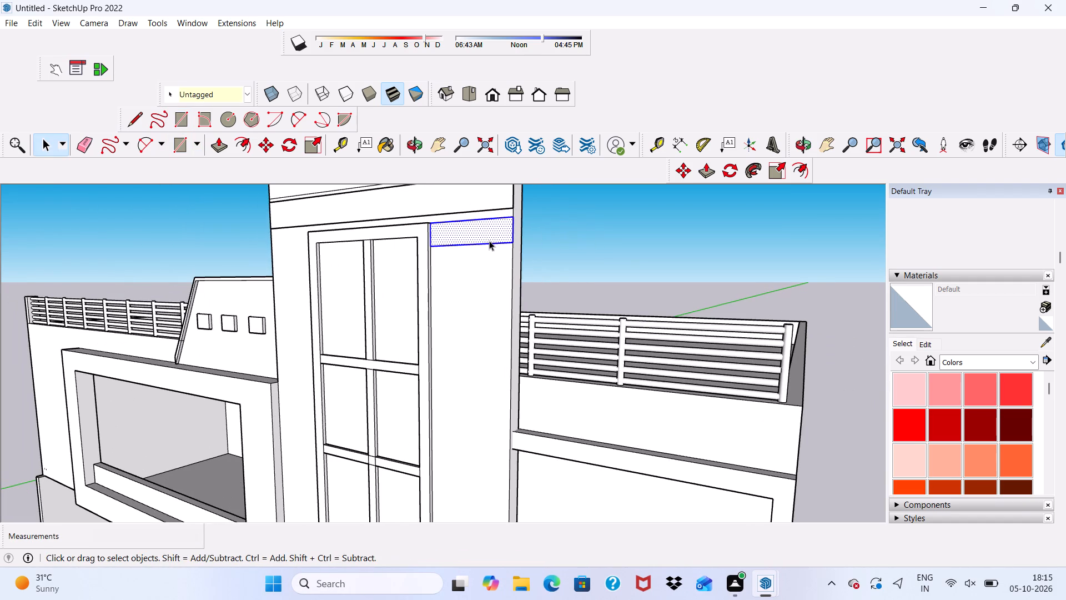
pyautogui.click(270, 143)
pyautogui.scroll(2, 501, 236)
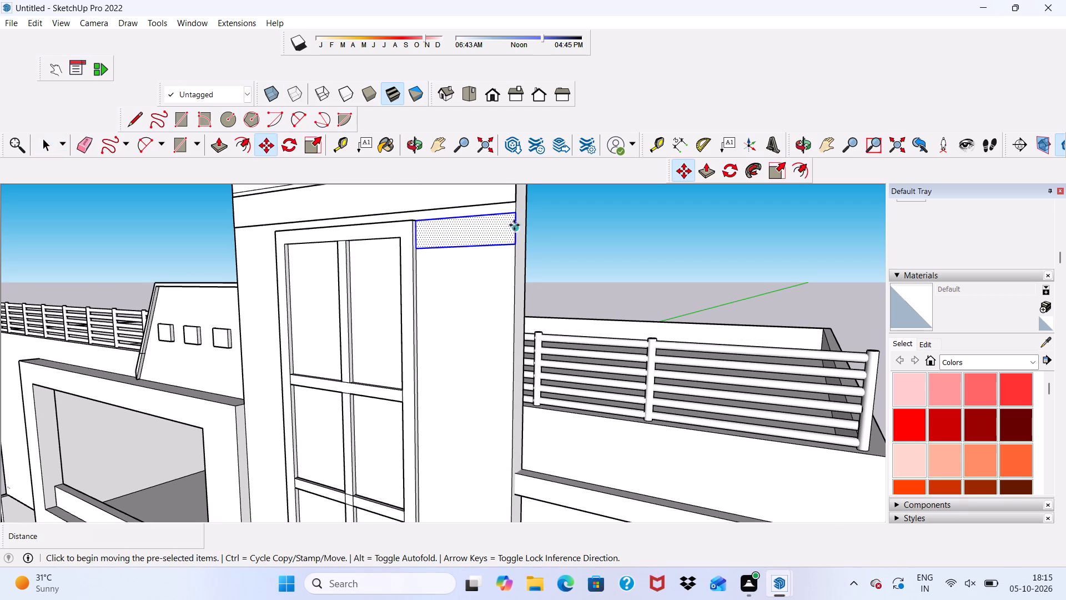
pyautogui.click(469, 234)
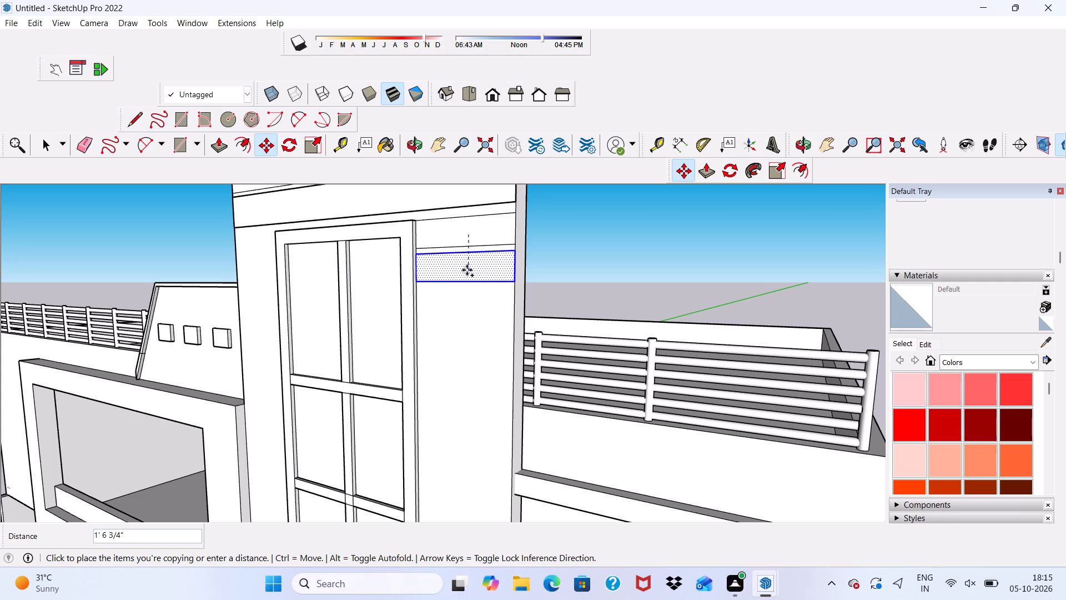
pyautogui.click(467, 270)
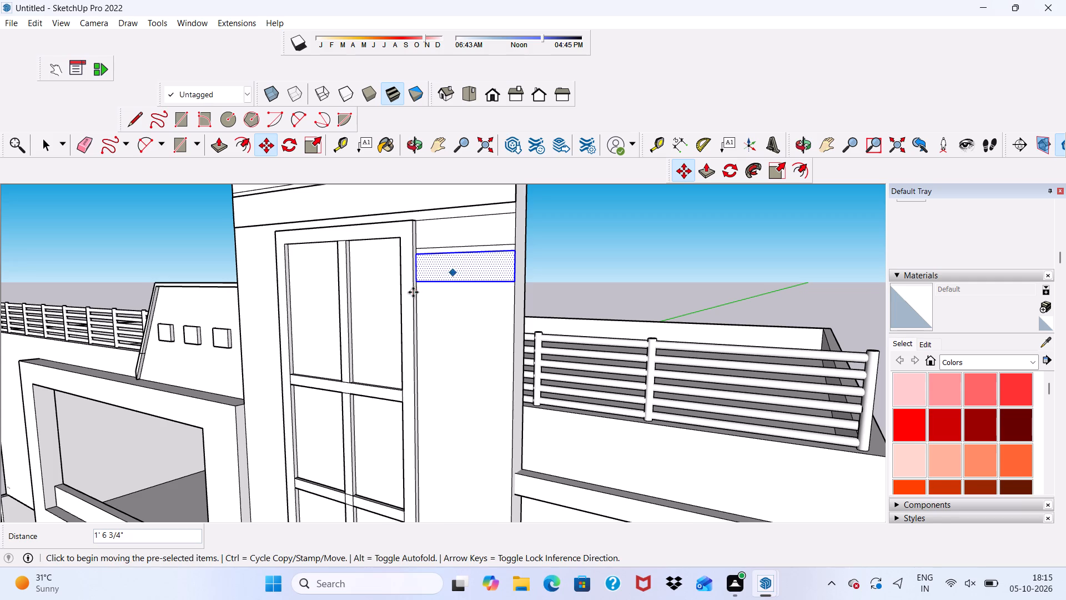
# Array the strip copy 19 times down the projecting panel beside the tall window.
pyautogui.scroll(10, 412, 293)
pyautogui.scroll(4, 443, 252)
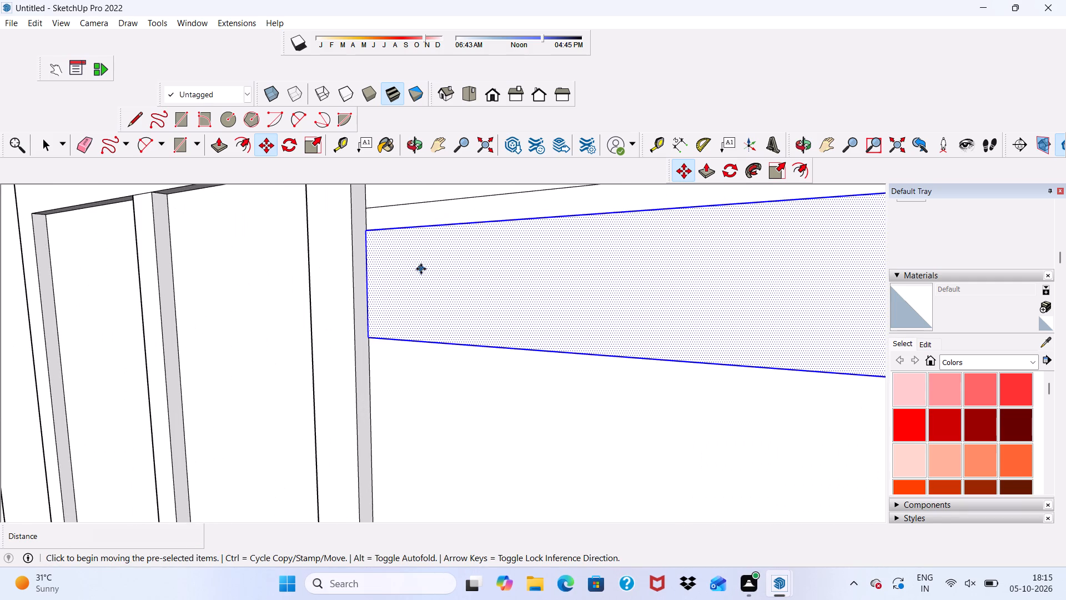
pyautogui.moveTo(404, 273); pyautogui.dragTo(397, 274, button='middle')
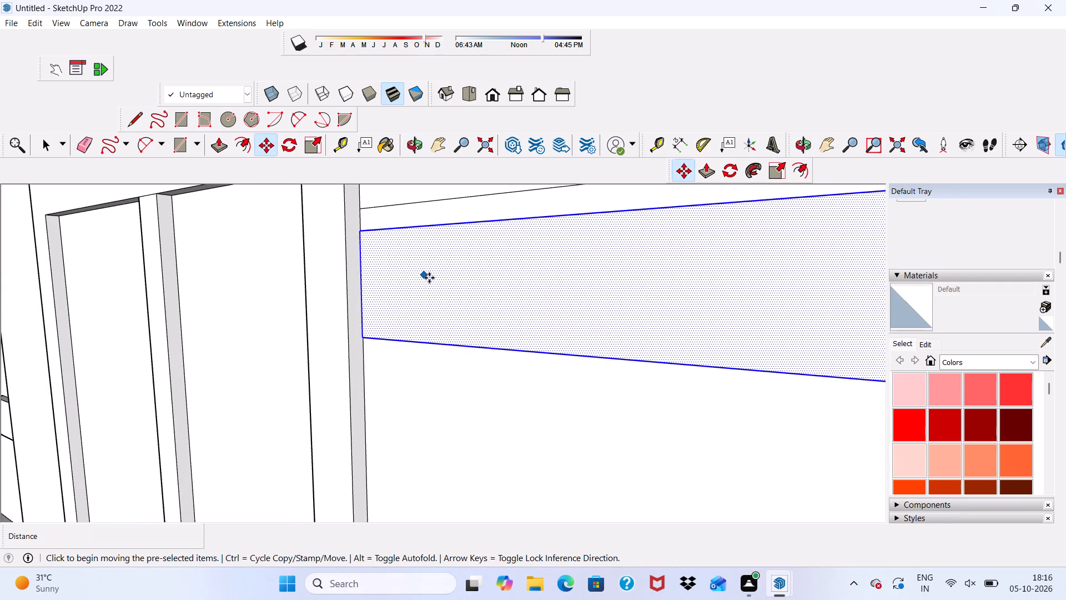
pyautogui.hotkey('shift', '*')
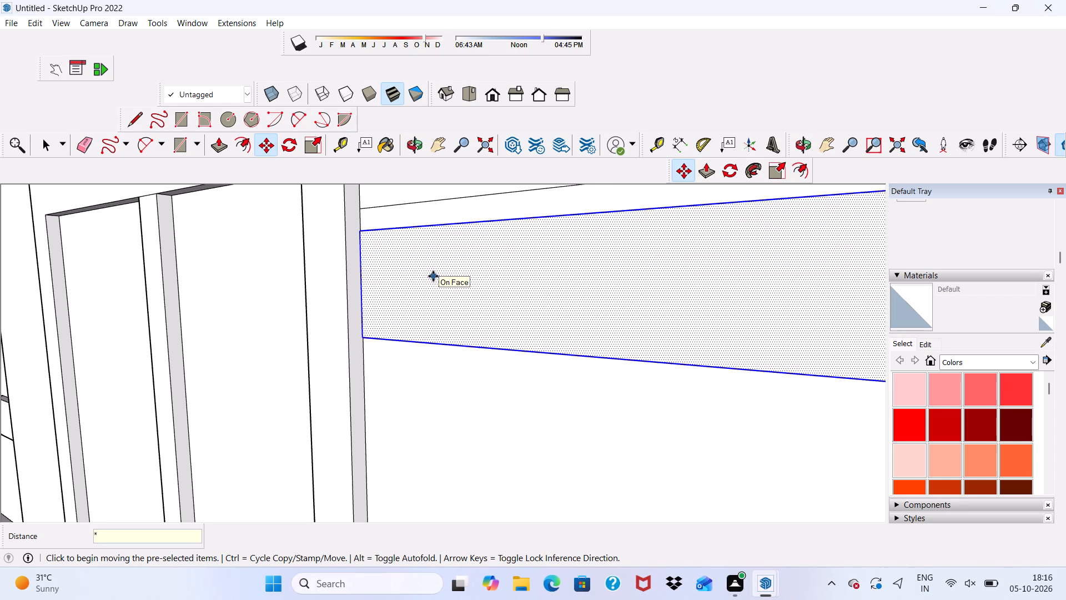
pyautogui.press('1')
pyautogui.press('9')
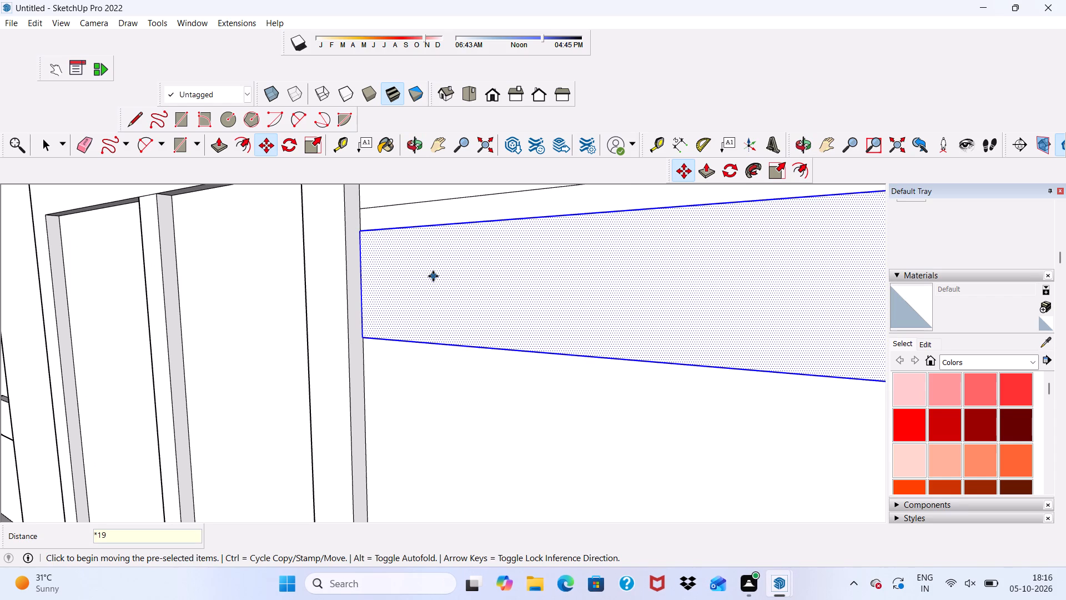
pyautogui.press('Return')
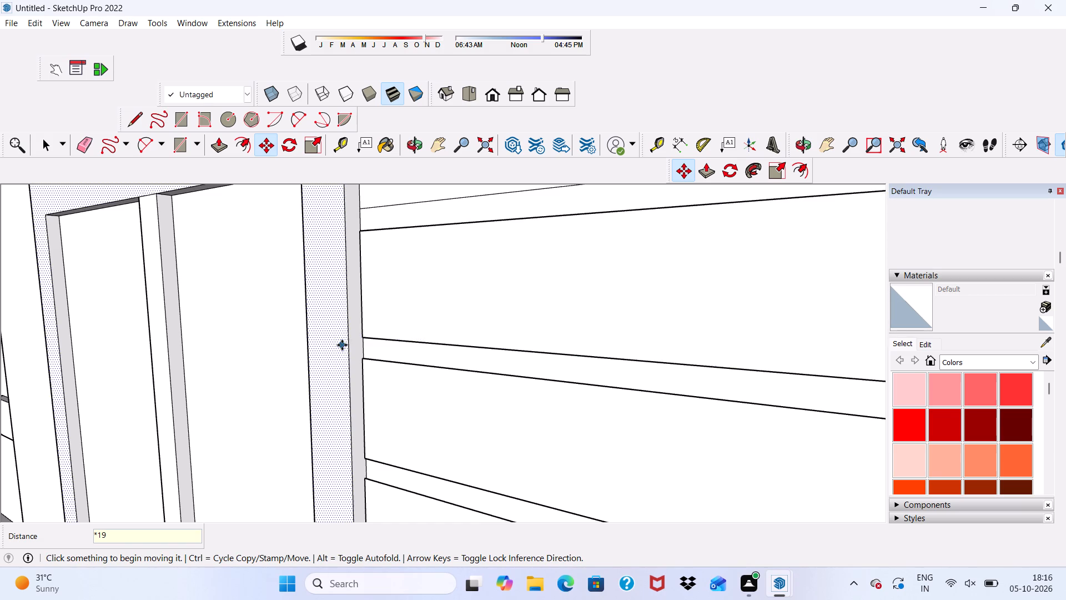
pyautogui.press('space')
# Examine the strip array beside the tall window and the overall front facade from several angles.
pyautogui.scroll(-10, 368, 323)
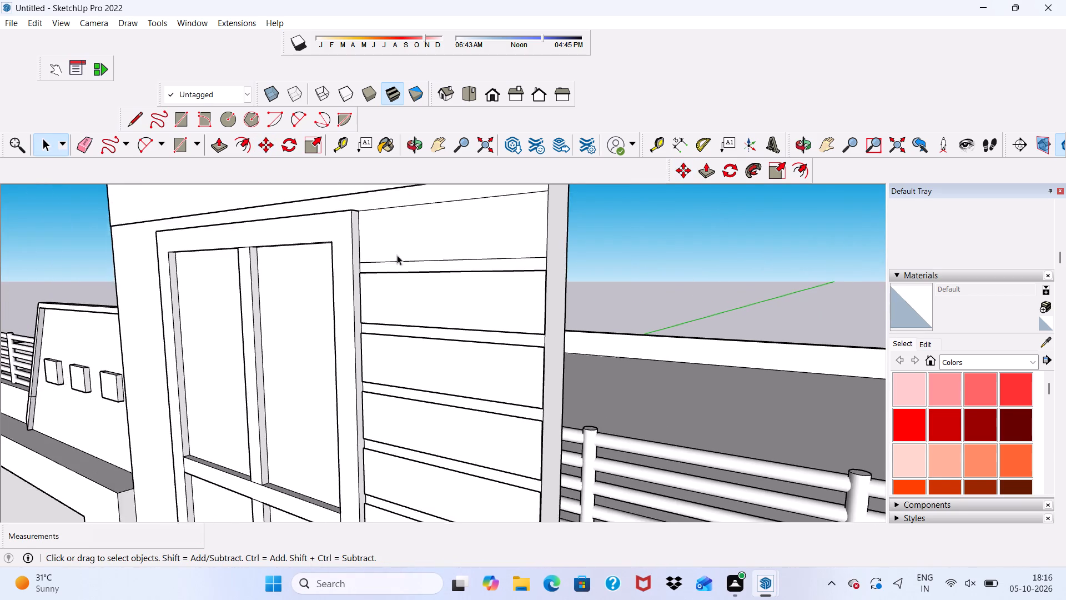
pyautogui.scroll(-3, 397, 255)
pyautogui.moveTo(621, 209); pyautogui.dragTo(618, 214)
pyautogui.scroll(-1, 370, 325)
pyautogui.scroll(1, 370, 325)
pyautogui.scroll(-1, 374, 328)
pyautogui.scroll(1, 385, 329)
pyautogui.moveTo(389, 328); pyautogui.dragTo(485, 209, button='middle')
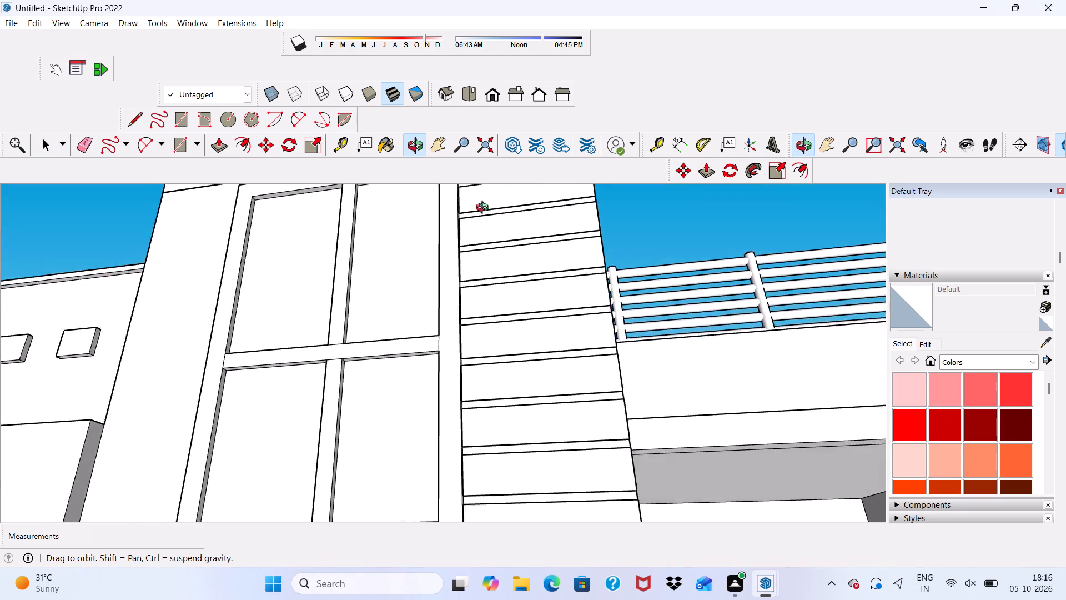
pyautogui.moveTo(485, 209); pyautogui.dragTo(412, 168, button='middle')
pyautogui.scroll(-3, 428, 233)
pyautogui.scroll(-3, 428, 282)
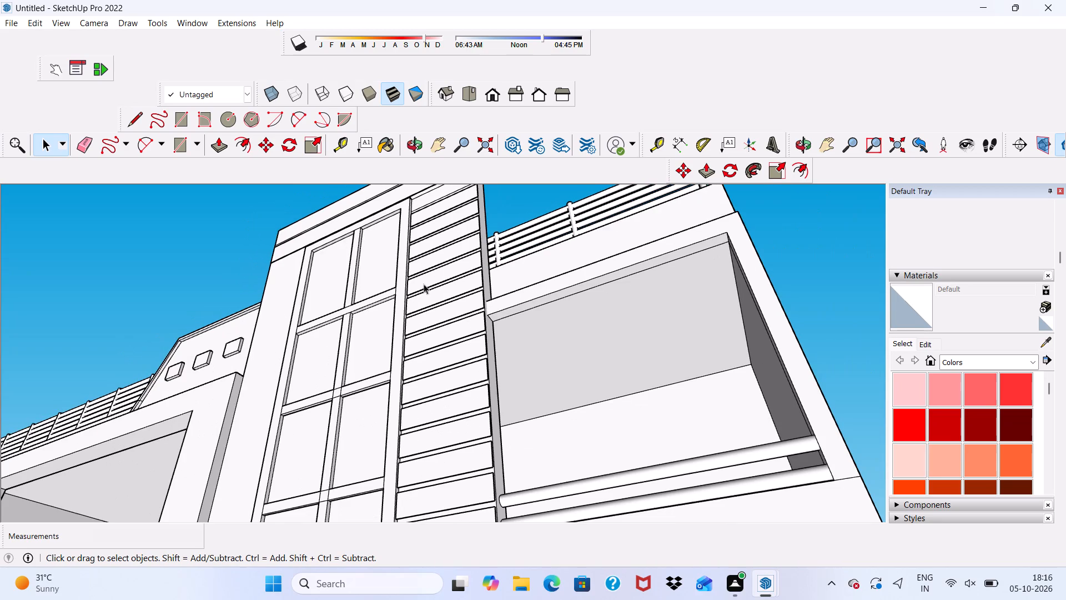
pyautogui.scroll(4, 395, 309)
pyautogui.scroll(-5, 390, 312)
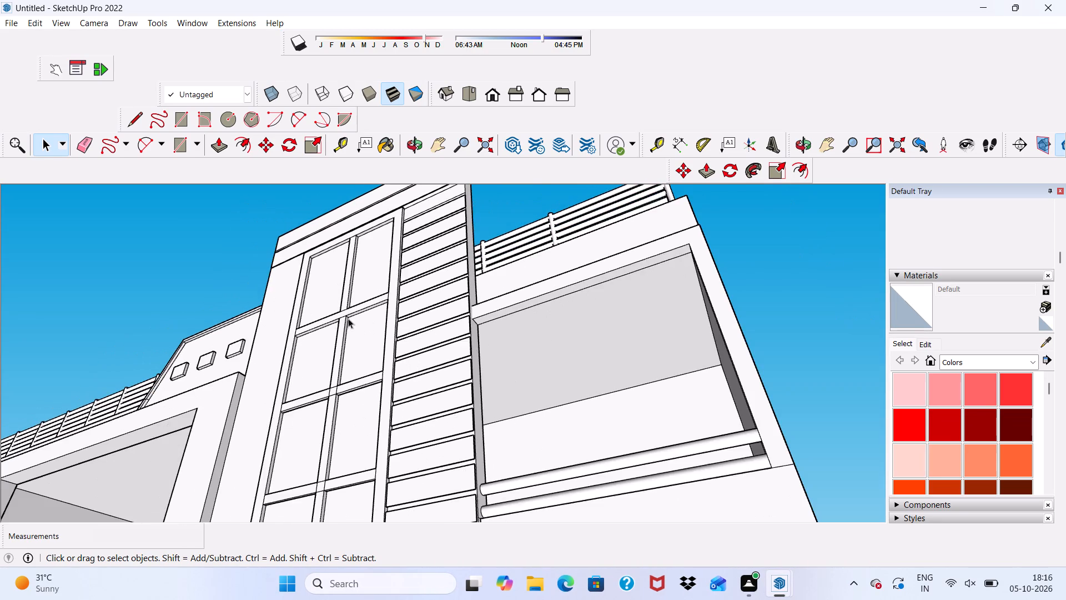
pyautogui.scroll(-1, 339, 313)
pyautogui.scroll(3, 406, 373)
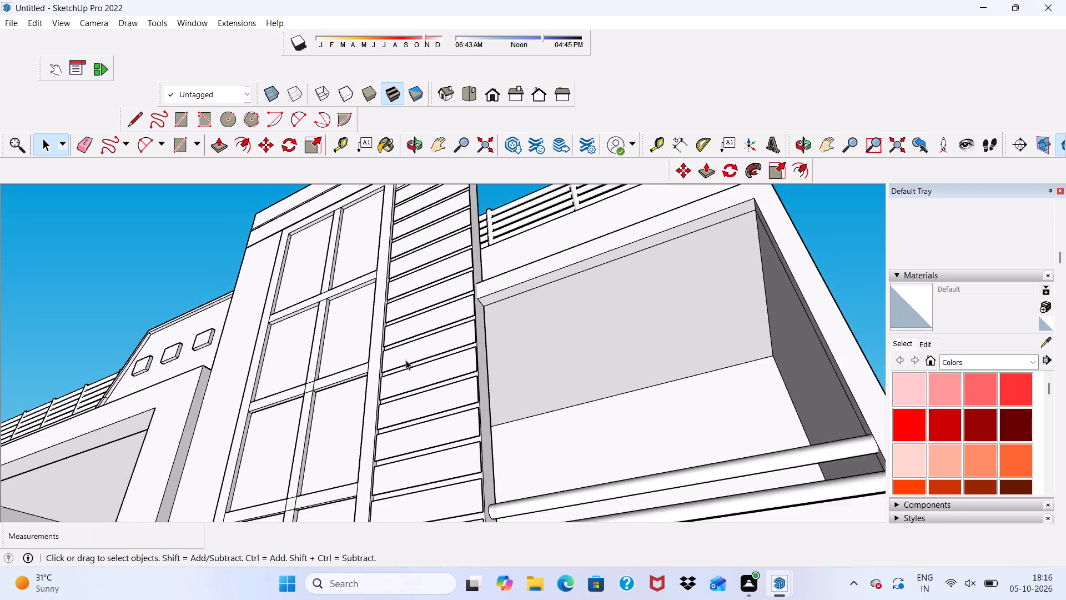
pyautogui.scroll(-8, 385, 344)
pyautogui.moveTo(377, 369); pyautogui.dragTo(350, 446, button='middle')
pyautogui.scroll(-1, 377, 369)
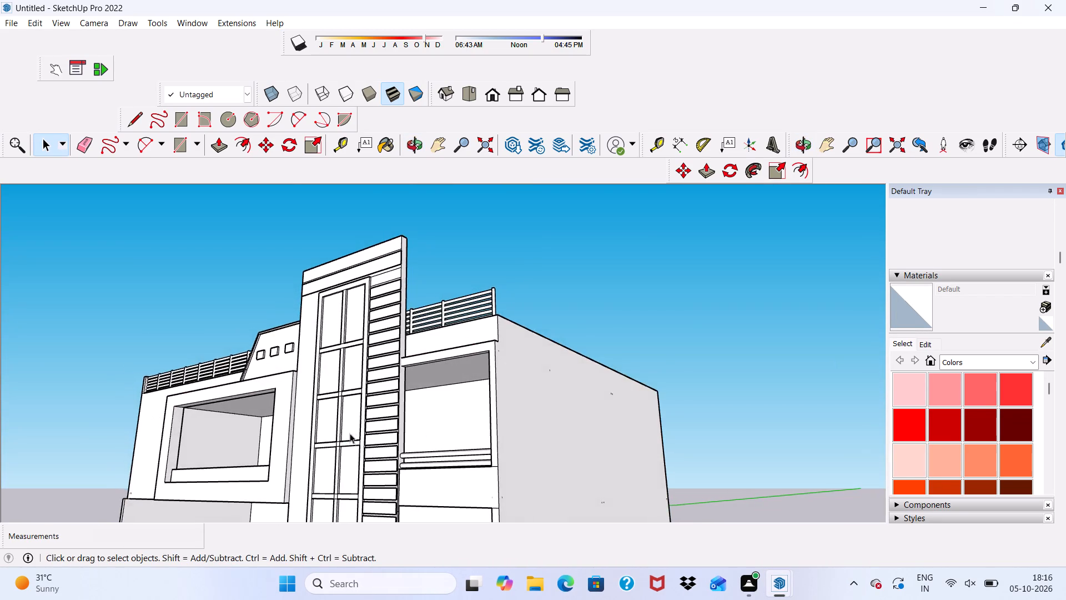
pyautogui.scroll(2, 350, 428)
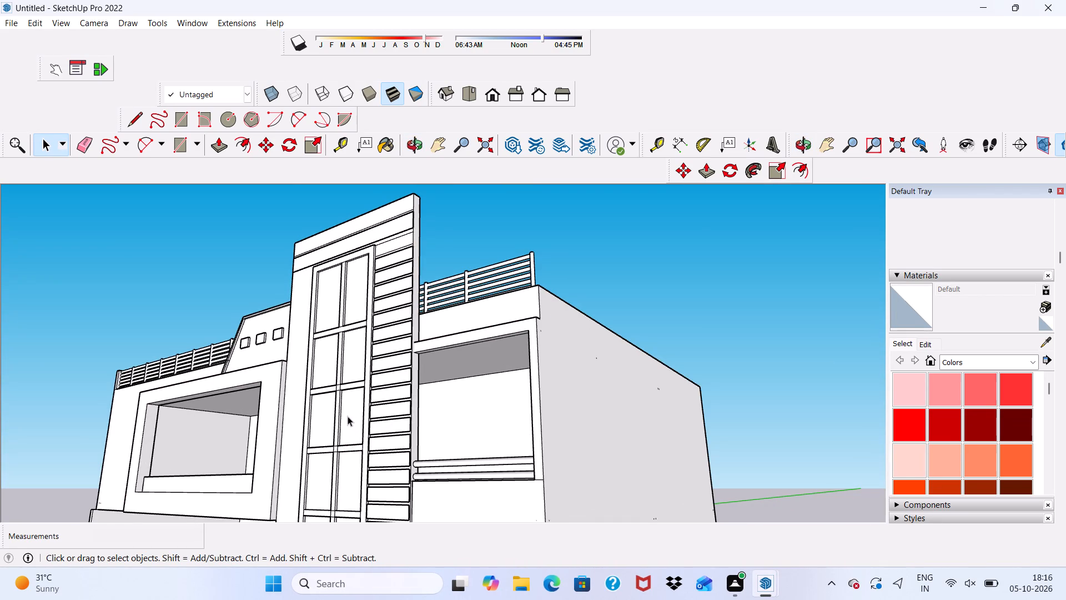
pyautogui.scroll(-2, 347, 416)
pyautogui.scroll(3, 288, 458)
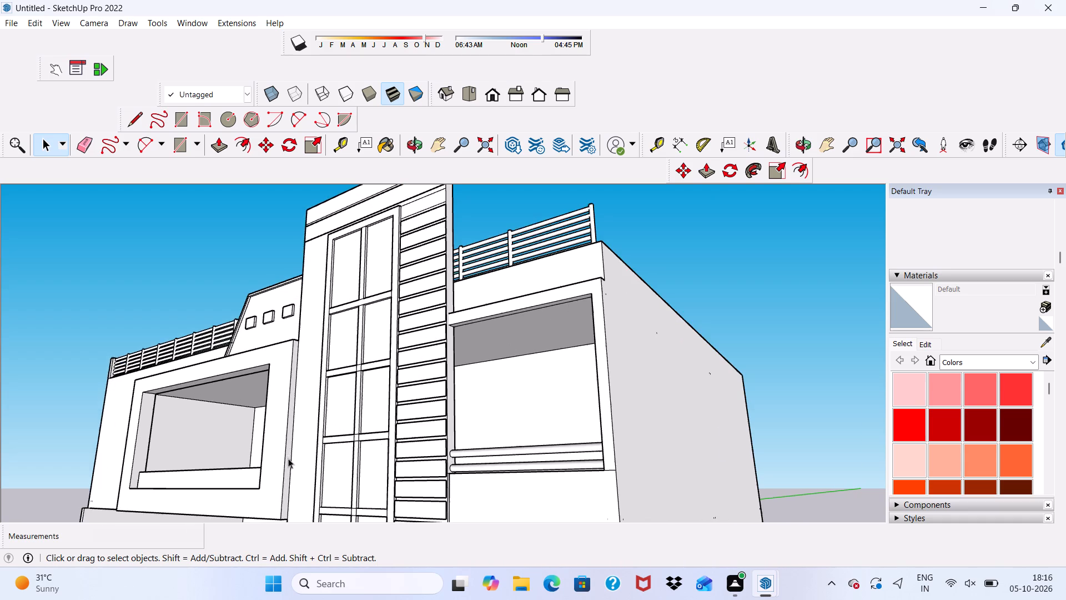
pyautogui.scroll(4, 278, 462)
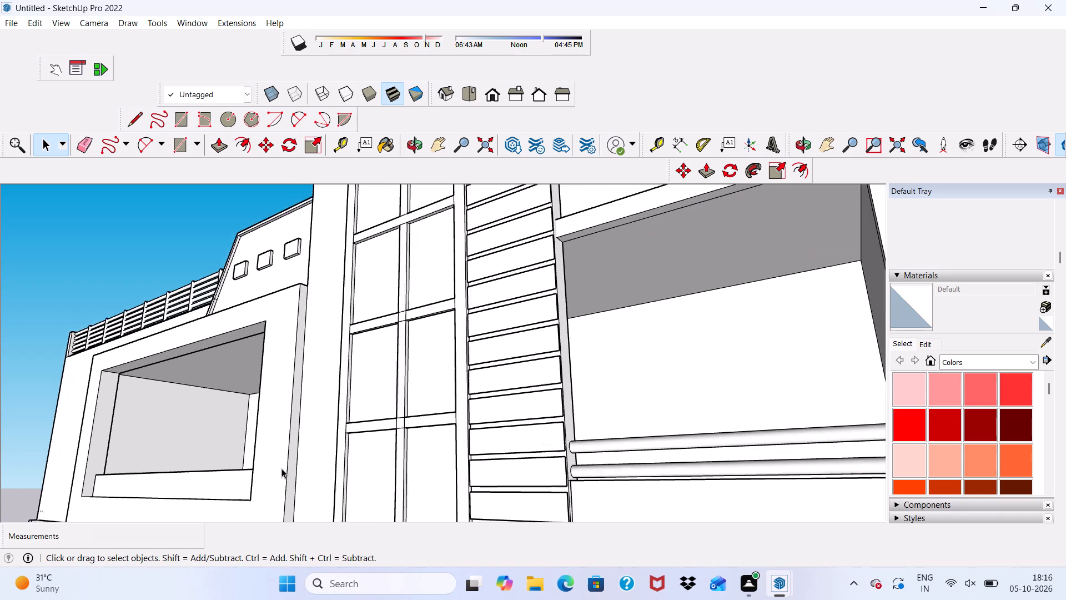
pyautogui.scroll(1, 281, 468)
pyautogui.scroll(-4, 281, 468)
pyautogui.scroll(2, 363, 512)
pyautogui.scroll(-3, 445, 348)
pyautogui.moveTo(465, 349); pyautogui.dragTo(457, 364, button='middle')
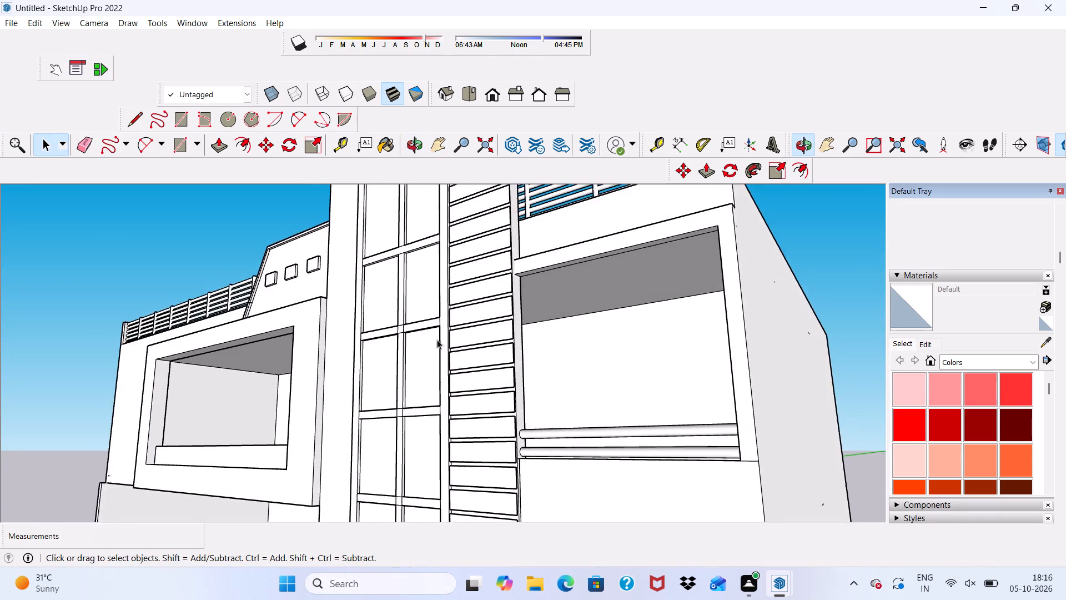
# Examine the strip array beside the tall window from below, above and the front, down to its bottom end.
pyautogui.scroll(-5, 439, 338)
pyautogui.scroll(11, 437, 492)
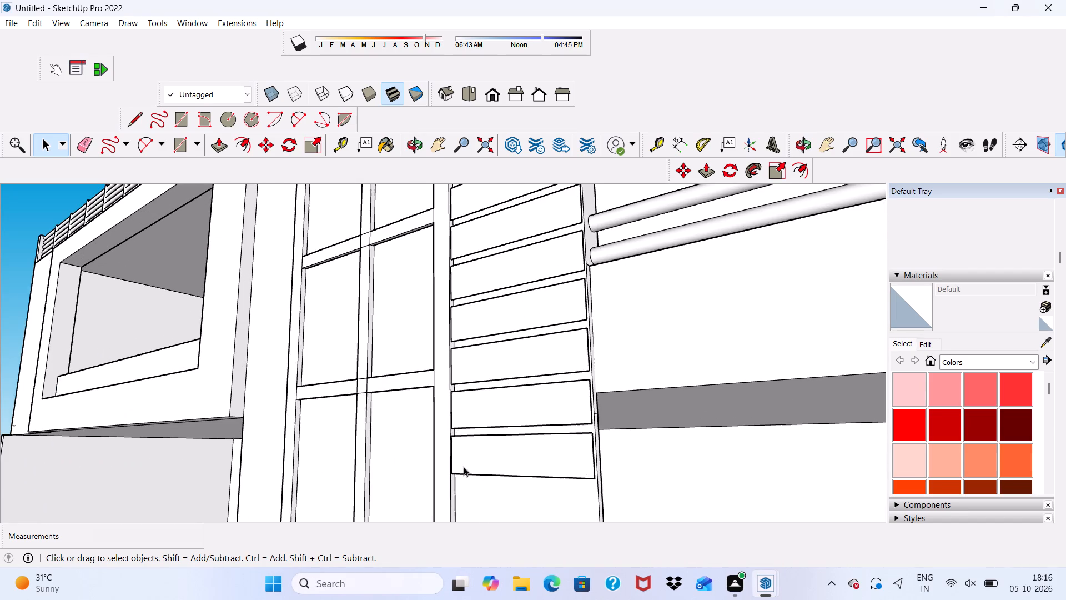
pyautogui.scroll(-1, 464, 467)
pyautogui.moveTo(464, 467); pyautogui.dragTo(390, 221, button='middle')
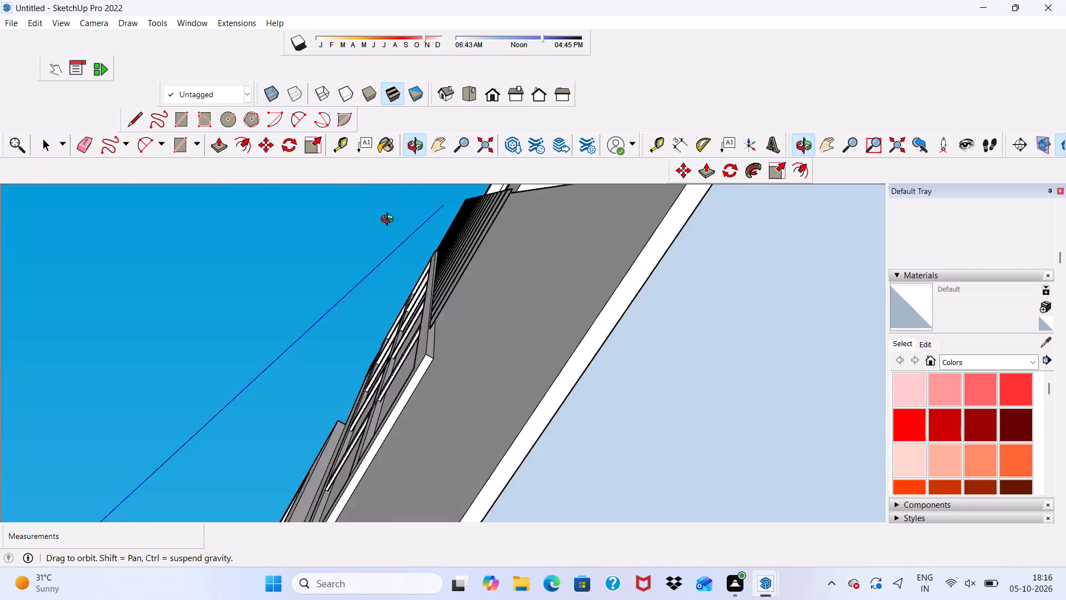
pyautogui.moveTo(390, 221); pyautogui.dragTo(515, 429, button='middle')
pyautogui.scroll(-1, 489, 379)
pyautogui.scroll(2, 489, 379)
pyautogui.scroll(-2, 489, 379)
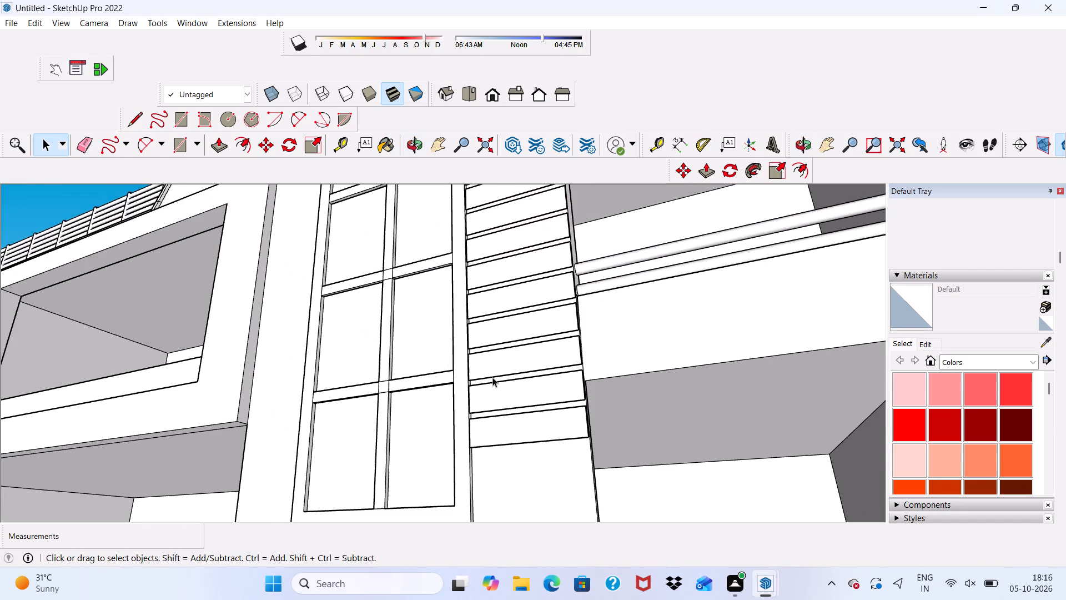
pyautogui.moveTo(497, 376); pyautogui.dragTo(445, 493, button='middle')
pyautogui.scroll(4, 413, 417)
pyautogui.scroll(3, 433, 303)
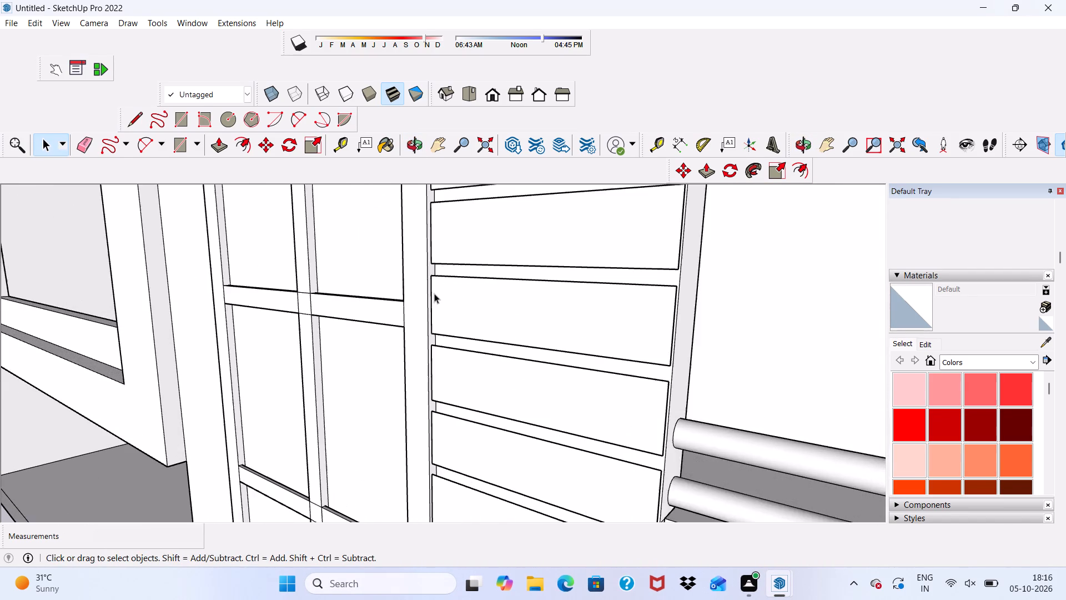
pyautogui.scroll(5, 434, 293)
pyautogui.scroll(-2, 434, 293)
pyautogui.scroll(-4, 302, 239)
pyautogui.scroll(1, 270, 269)
pyautogui.scroll(-1, 281, 278)
pyautogui.scroll(1, 311, 280)
pyautogui.scroll(-2, 346, 282)
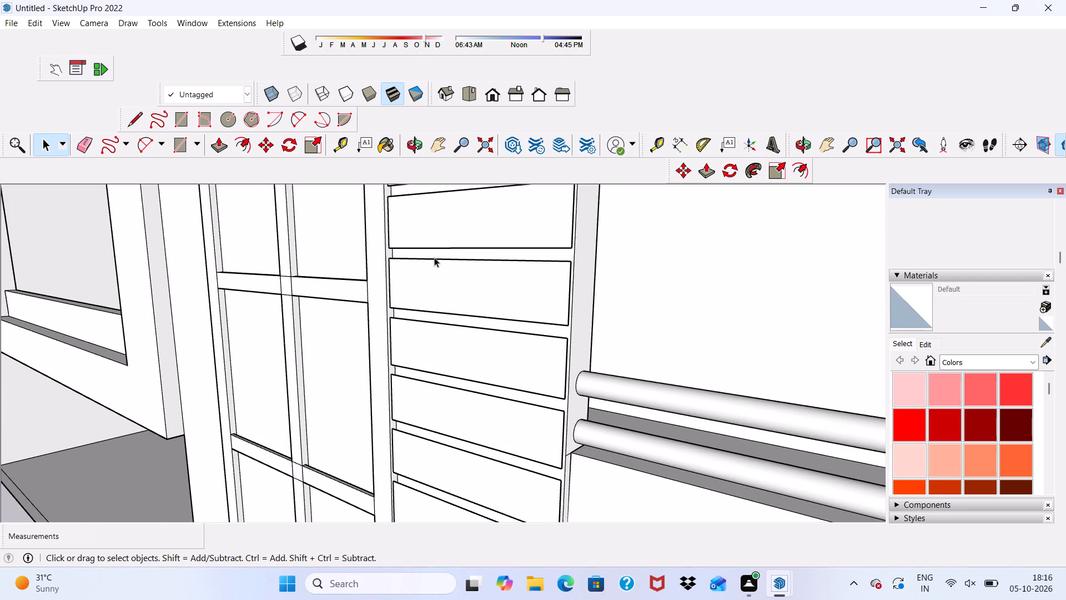
pyautogui.scroll(-3, 434, 257)
pyautogui.scroll(1, 434, 287)
pyautogui.scroll(-5, 434, 292)
pyautogui.moveTo(416, 294); pyautogui.dragTo(541, 321, button='middle')
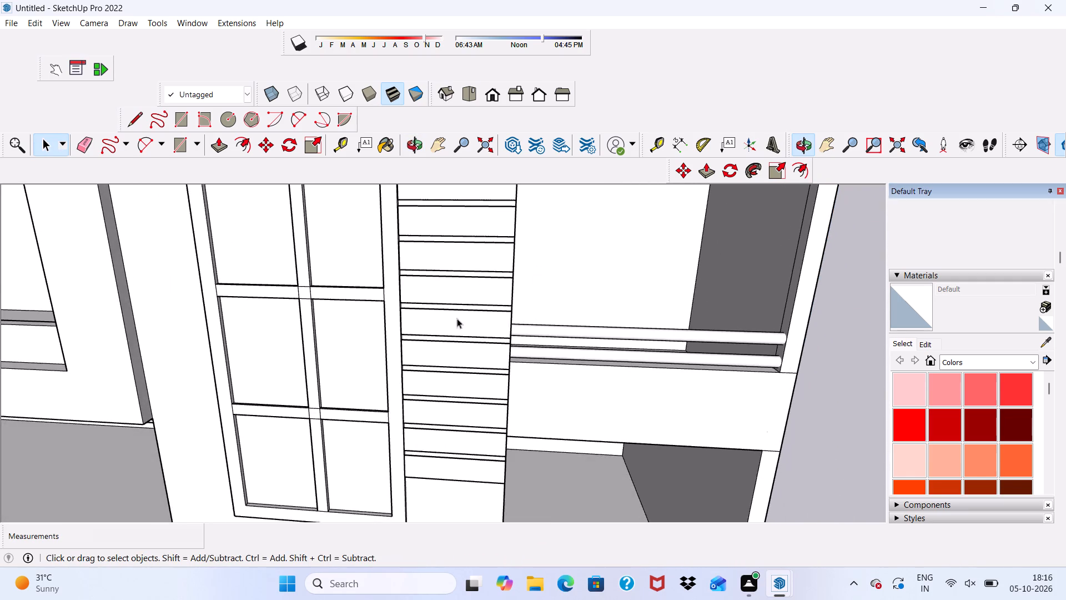
pyautogui.scroll(8, 416, 314)
pyautogui.scroll(-2, 324, 306)
pyautogui.moveTo(371, 318); pyautogui.dragTo(453, 197, button='middle')
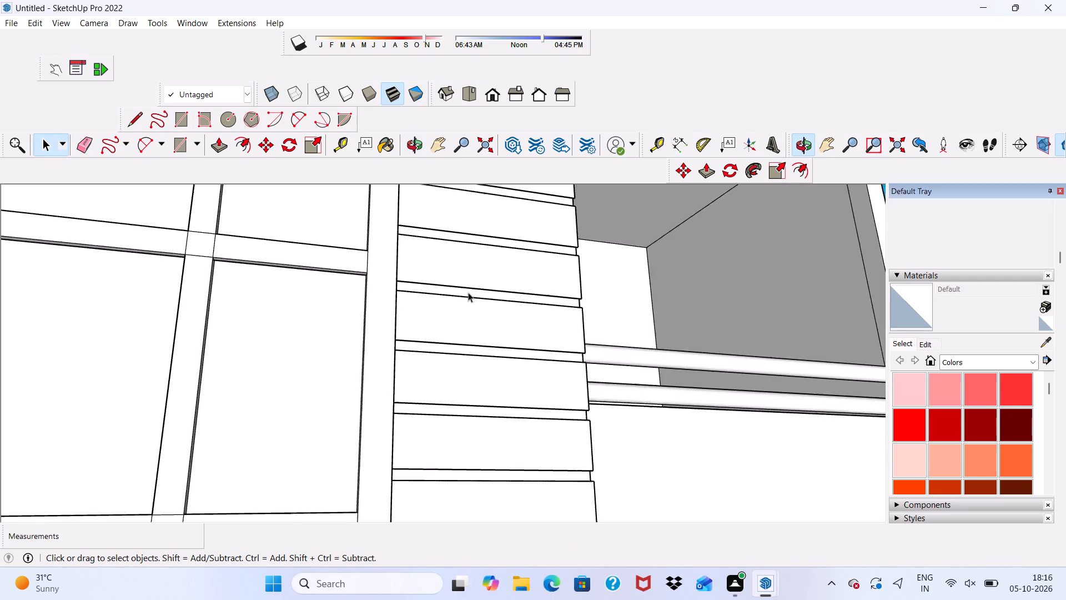
pyautogui.scroll(5, 470, 313)
pyautogui.moveTo(459, 277); pyautogui.dragTo(411, 37, button='middle')
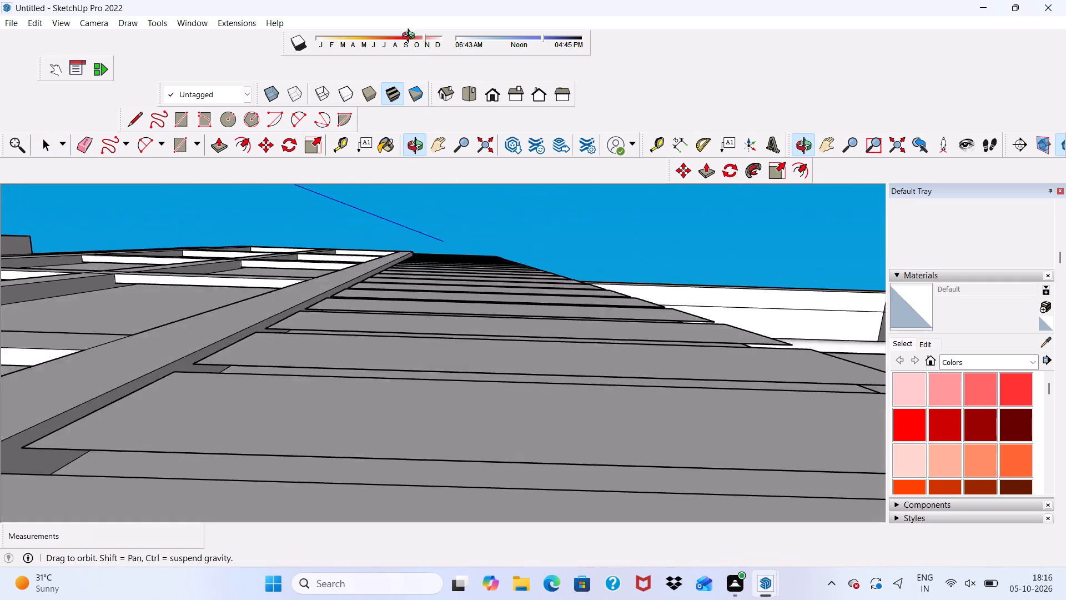
pyautogui.moveTo(411, 37); pyautogui.dragTo(395, 86, button='middle')
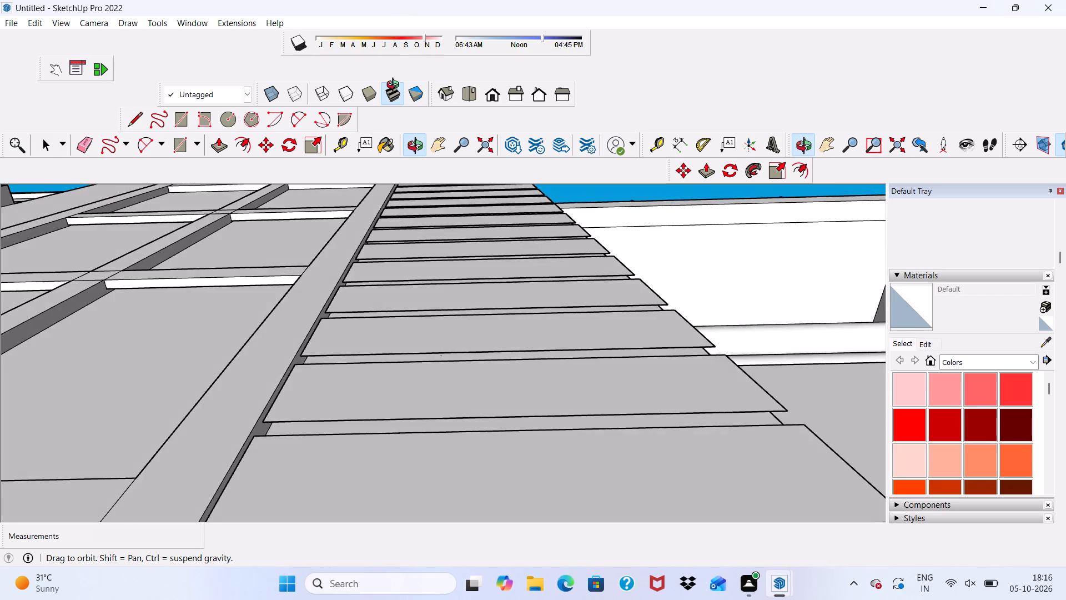
pyautogui.moveTo(395, 86); pyautogui.dragTo(433, 157, button='middle')
pyautogui.scroll(-6, 447, 283)
pyautogui.scroll(1, 395, 325)
pyautogui.scroll(-16, 399, 332)
pyautogui.moveTo(471, 233); pyautogui.dragTo(470, 311, button='middle')
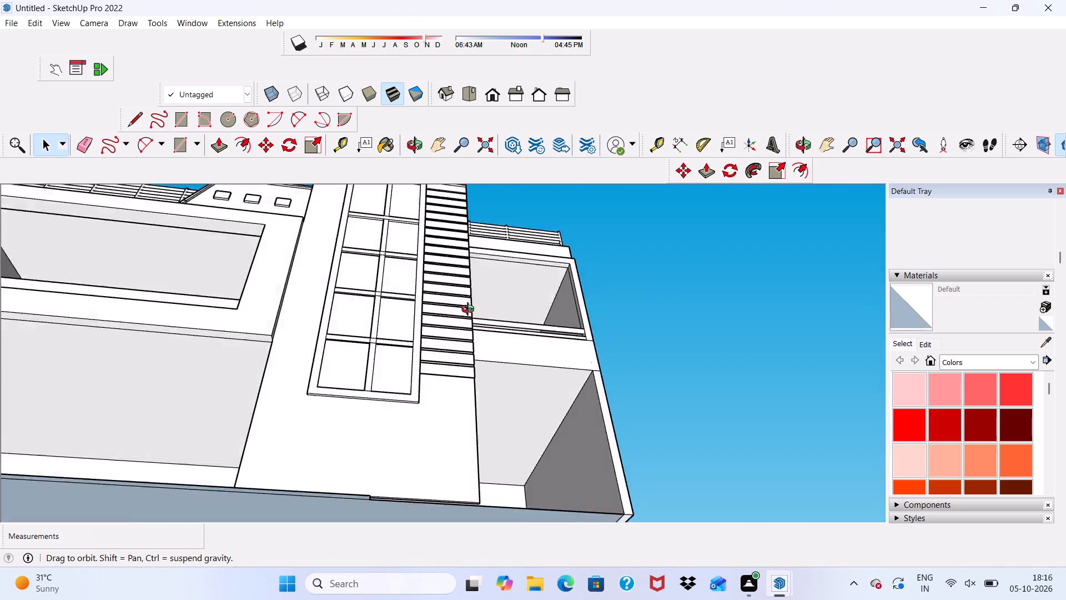
pyautogui.moveTo(470, 311); pyautogui.dragTo(371, 539, button='middle')
pyautogui.scroll(13, 371, 538)
pyautogui.moveTo(399, 456); pyautogui.dragTo(338, 387, button='middle')
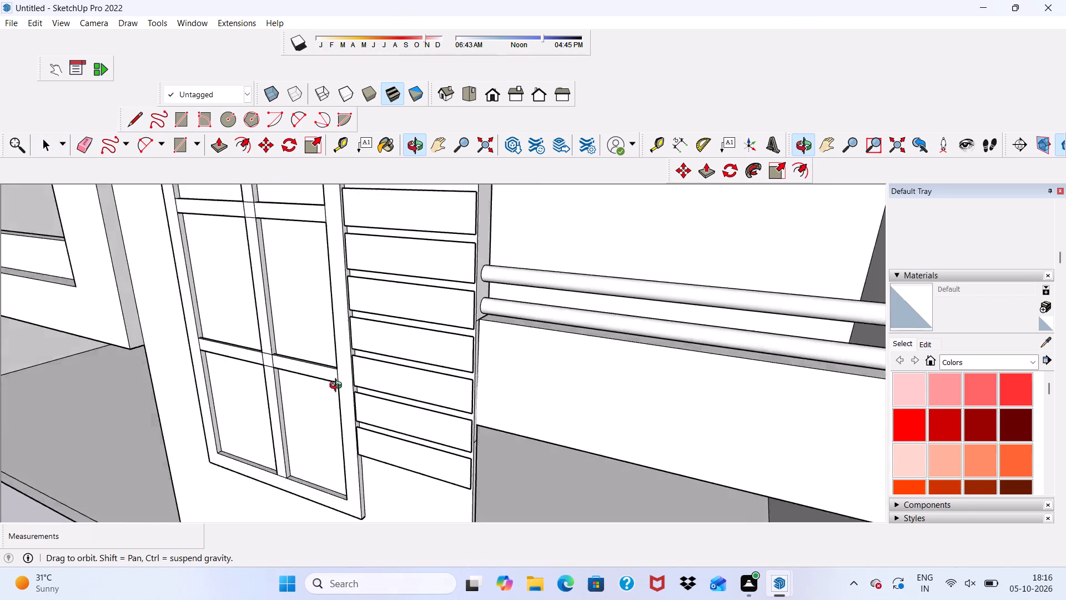
pyautogui.moveTo(338, 387); pyautogui.dragTo(372, 92, button='middle')
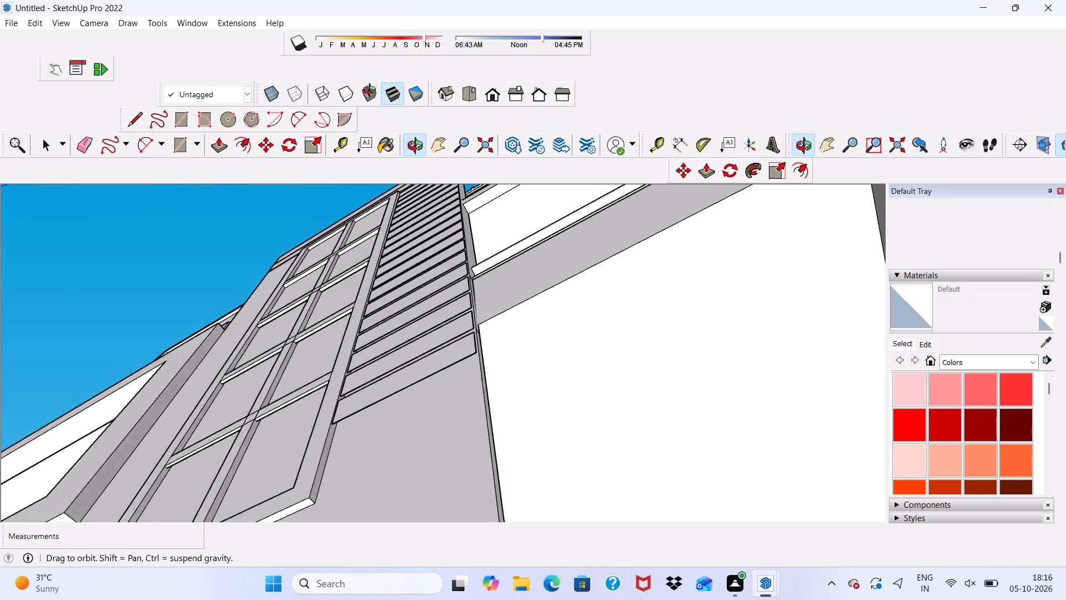
pyautogui.moveTo(372, 92); pyautogui.dragTo(413, 437, button='middle')
pyautogui.scroll(-6, 332, 337)
pyautogui.scroll(-5, 361, 380)
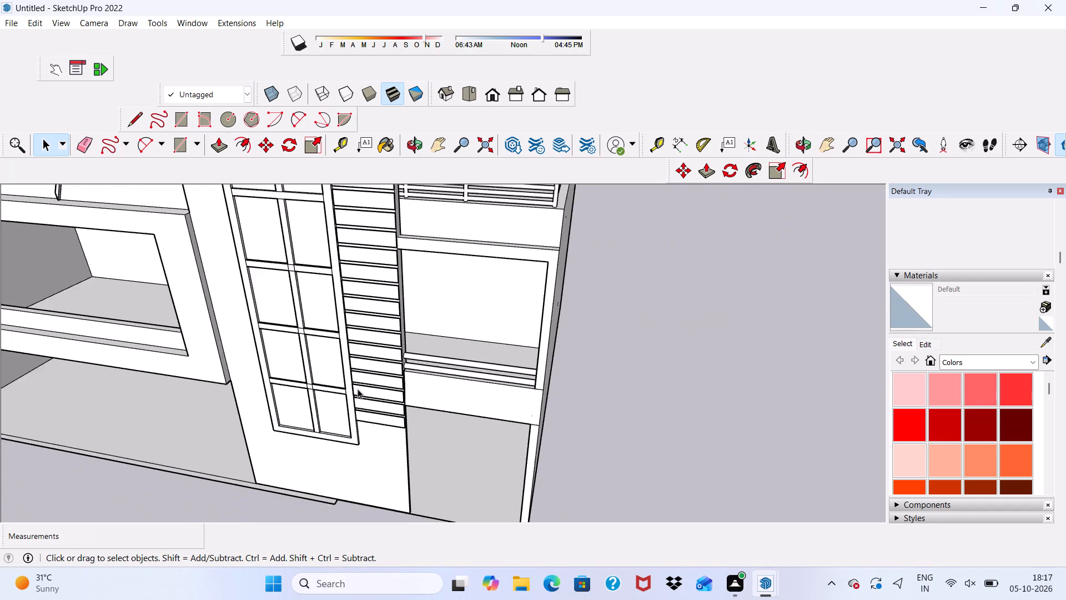
pyautogui.scroll(-4, 358, 389)
pyautogui.moveTo(361, 436); pyautogui.dragTo(328, 379, button='middle')
pyautogui.scroll(3, 359, 314)
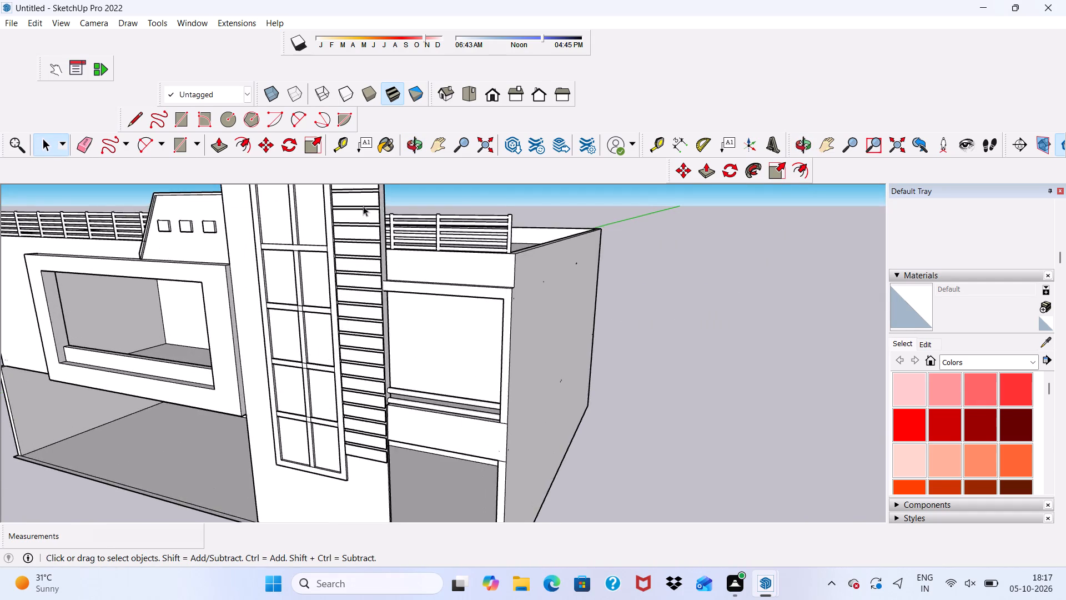
pyautogui.scroll(4, 354, 190)
pyautogui.scroll(-4, 348, 196)
# Undo the strip array and its first copy, leaving only the original top strip rectangle beside the tall window.
pyautogui.hotkey('ctrl', 'z')
pyautogui.scroll(1, 369, 292)
pyautogui.scroll(-3, 363, 274)
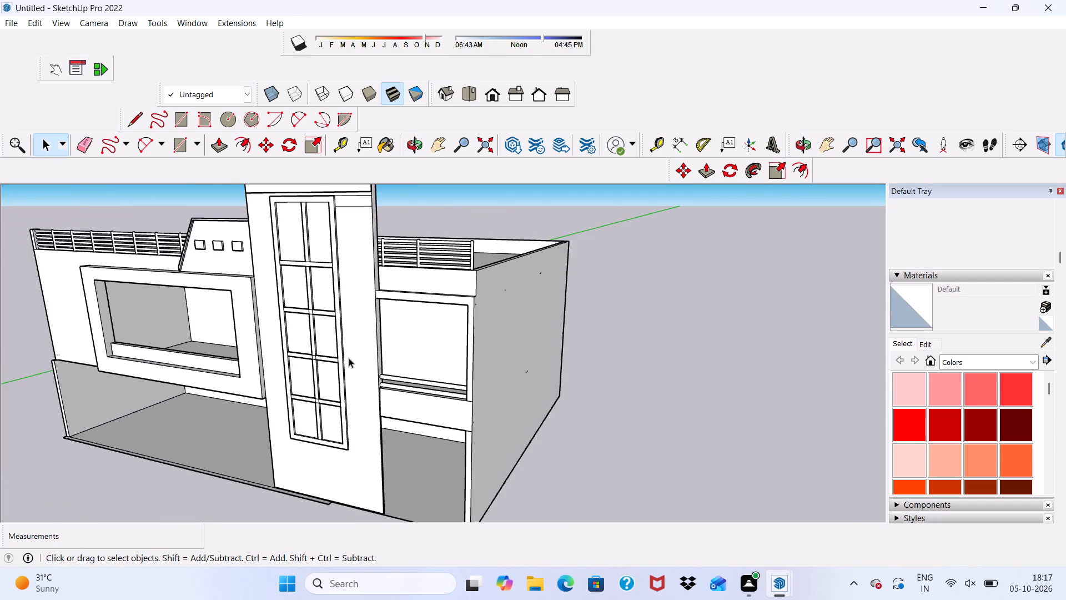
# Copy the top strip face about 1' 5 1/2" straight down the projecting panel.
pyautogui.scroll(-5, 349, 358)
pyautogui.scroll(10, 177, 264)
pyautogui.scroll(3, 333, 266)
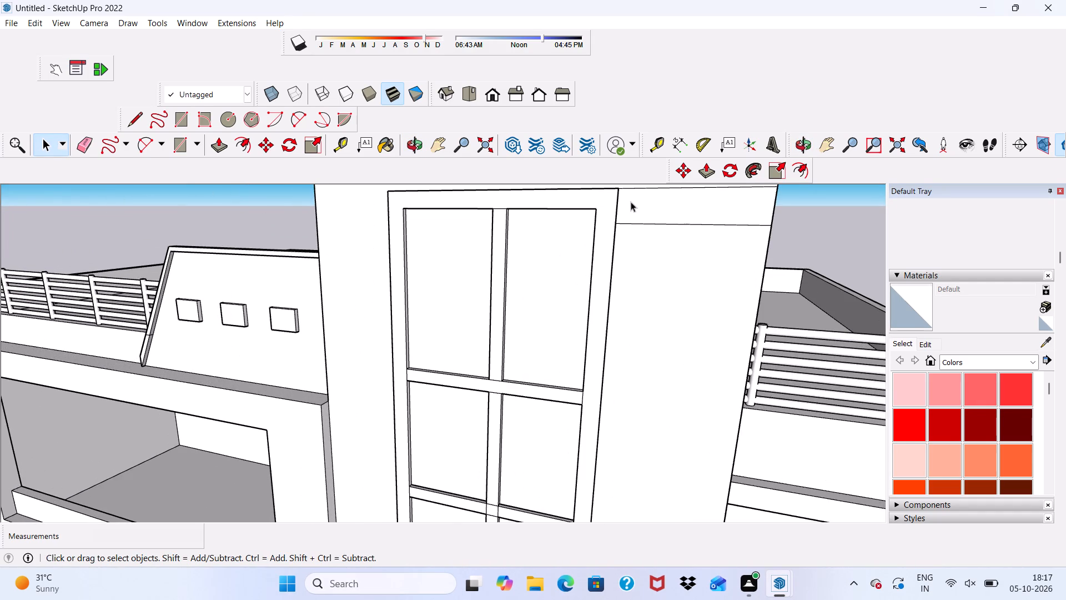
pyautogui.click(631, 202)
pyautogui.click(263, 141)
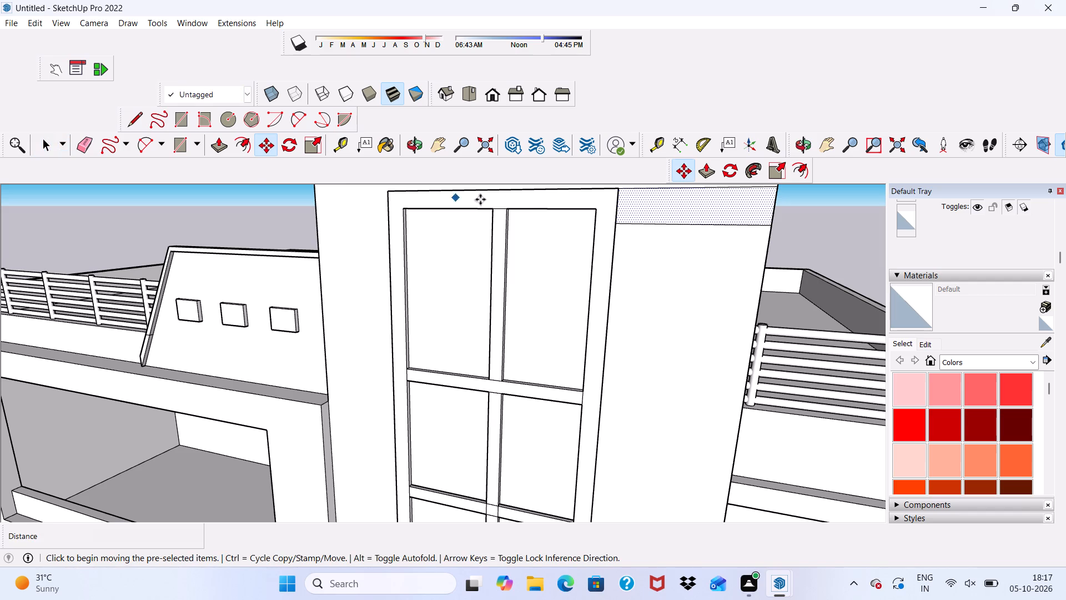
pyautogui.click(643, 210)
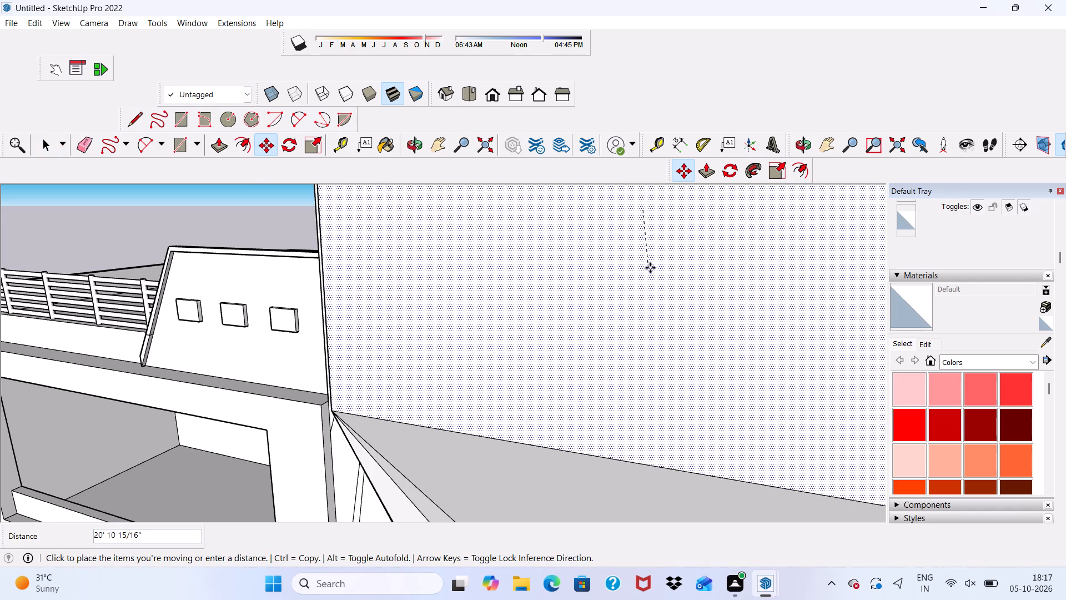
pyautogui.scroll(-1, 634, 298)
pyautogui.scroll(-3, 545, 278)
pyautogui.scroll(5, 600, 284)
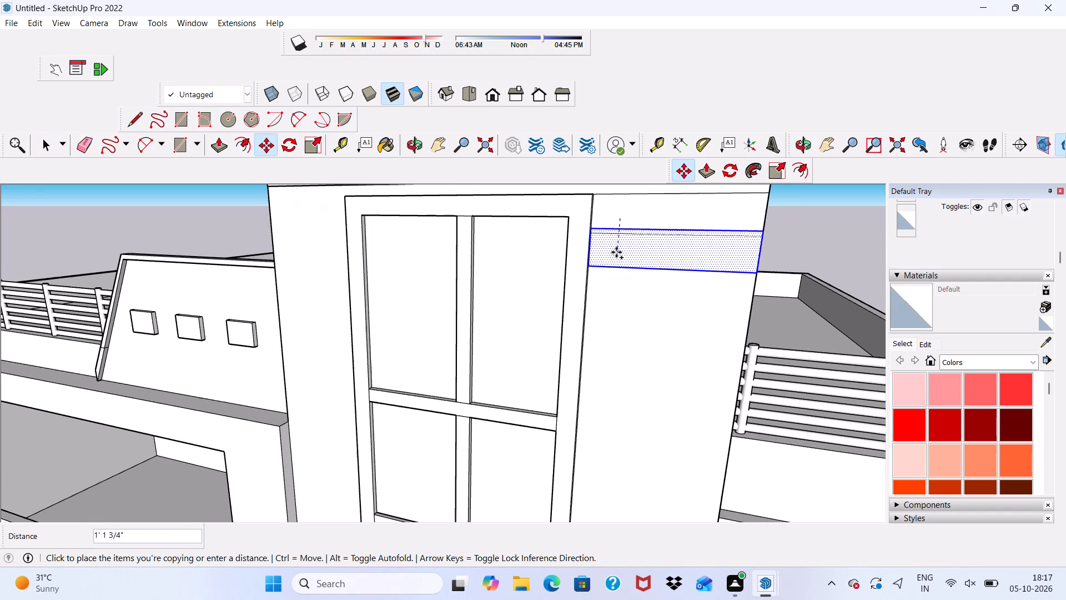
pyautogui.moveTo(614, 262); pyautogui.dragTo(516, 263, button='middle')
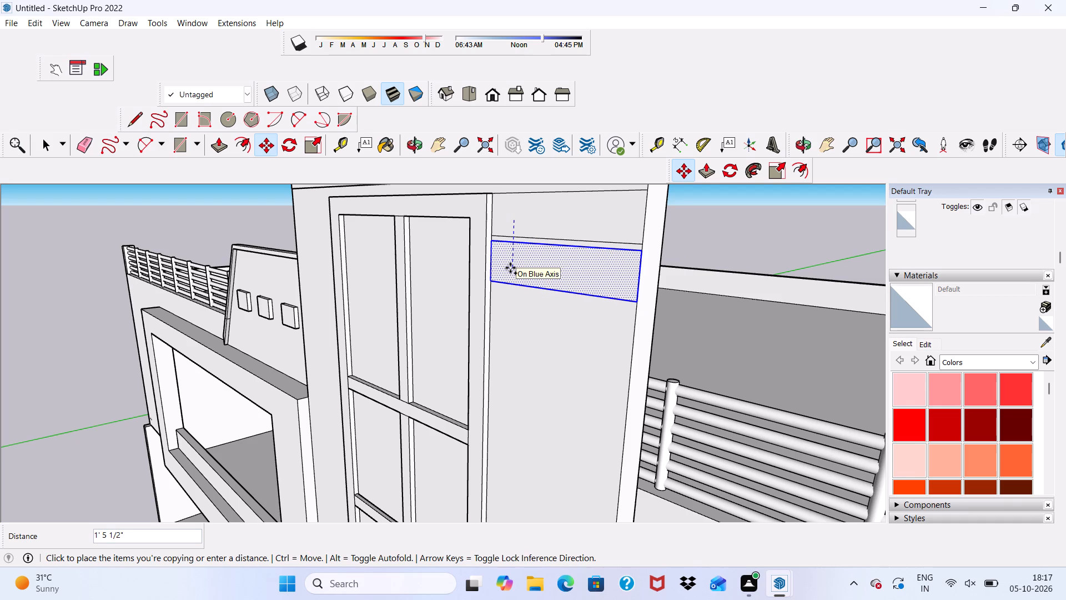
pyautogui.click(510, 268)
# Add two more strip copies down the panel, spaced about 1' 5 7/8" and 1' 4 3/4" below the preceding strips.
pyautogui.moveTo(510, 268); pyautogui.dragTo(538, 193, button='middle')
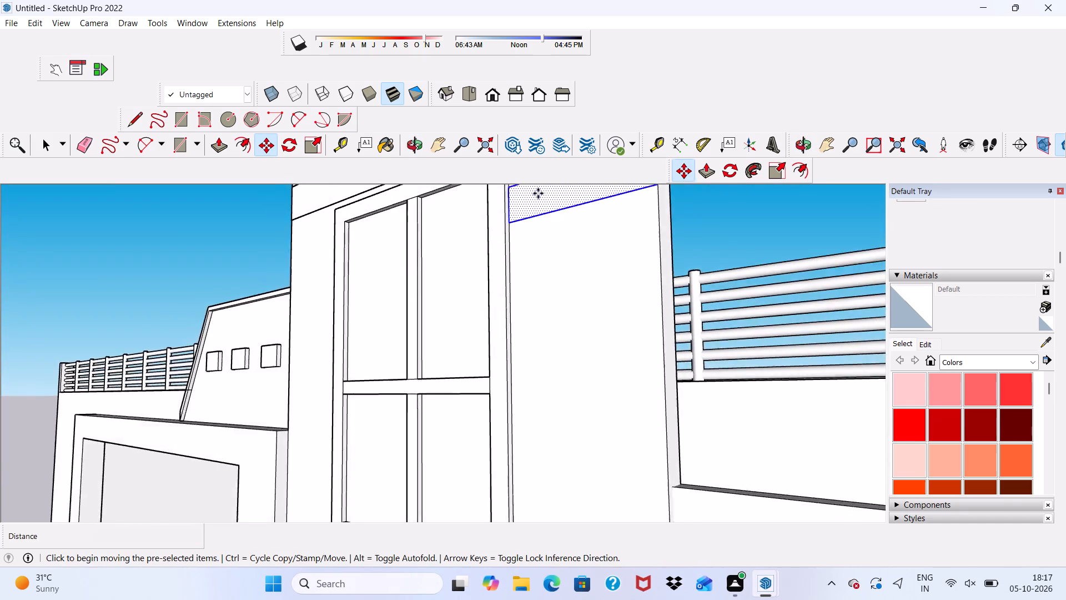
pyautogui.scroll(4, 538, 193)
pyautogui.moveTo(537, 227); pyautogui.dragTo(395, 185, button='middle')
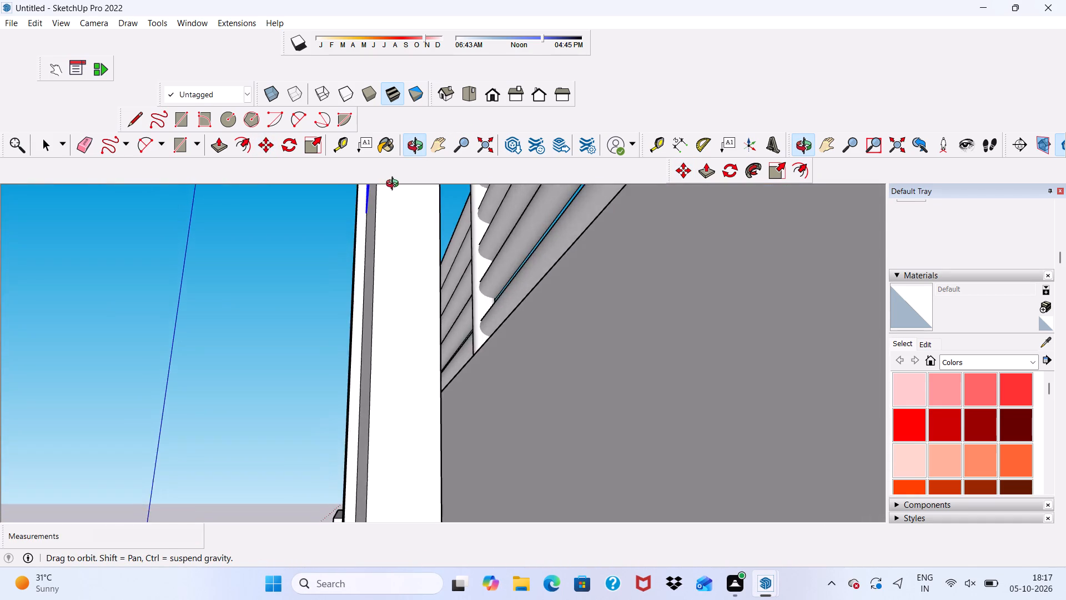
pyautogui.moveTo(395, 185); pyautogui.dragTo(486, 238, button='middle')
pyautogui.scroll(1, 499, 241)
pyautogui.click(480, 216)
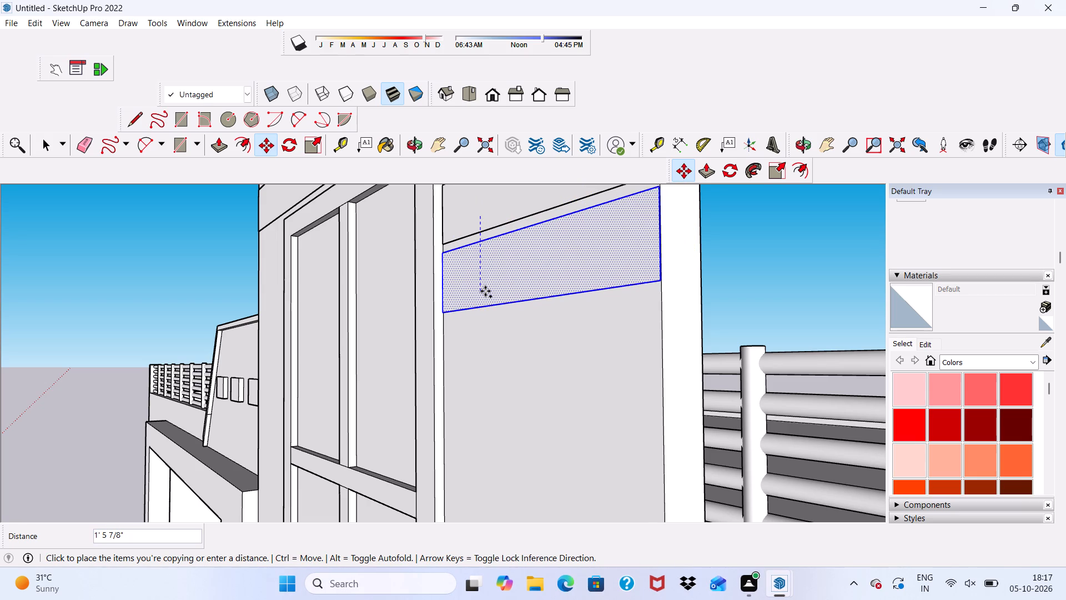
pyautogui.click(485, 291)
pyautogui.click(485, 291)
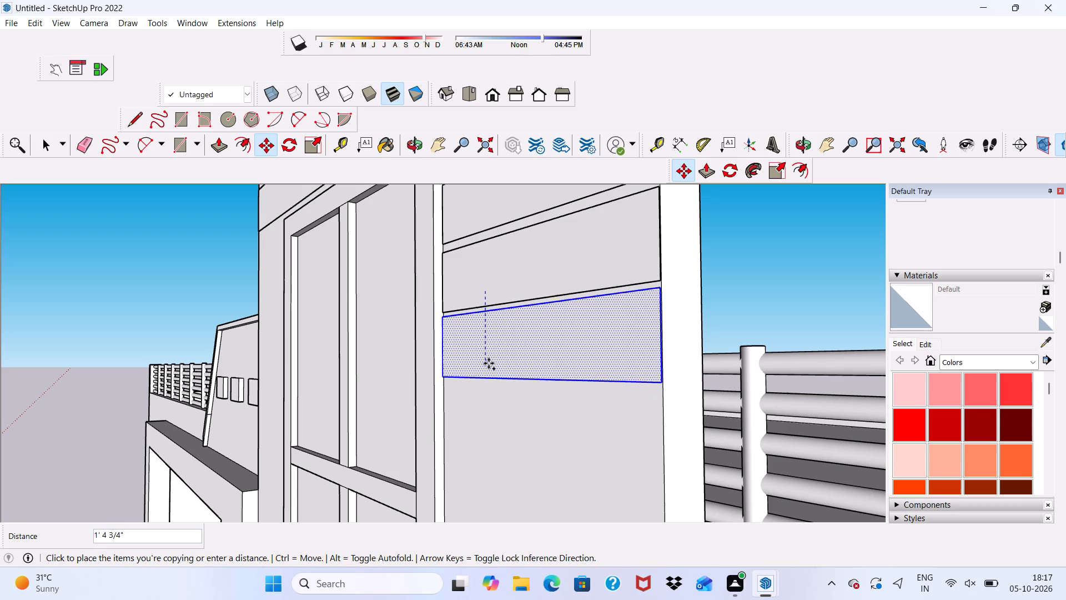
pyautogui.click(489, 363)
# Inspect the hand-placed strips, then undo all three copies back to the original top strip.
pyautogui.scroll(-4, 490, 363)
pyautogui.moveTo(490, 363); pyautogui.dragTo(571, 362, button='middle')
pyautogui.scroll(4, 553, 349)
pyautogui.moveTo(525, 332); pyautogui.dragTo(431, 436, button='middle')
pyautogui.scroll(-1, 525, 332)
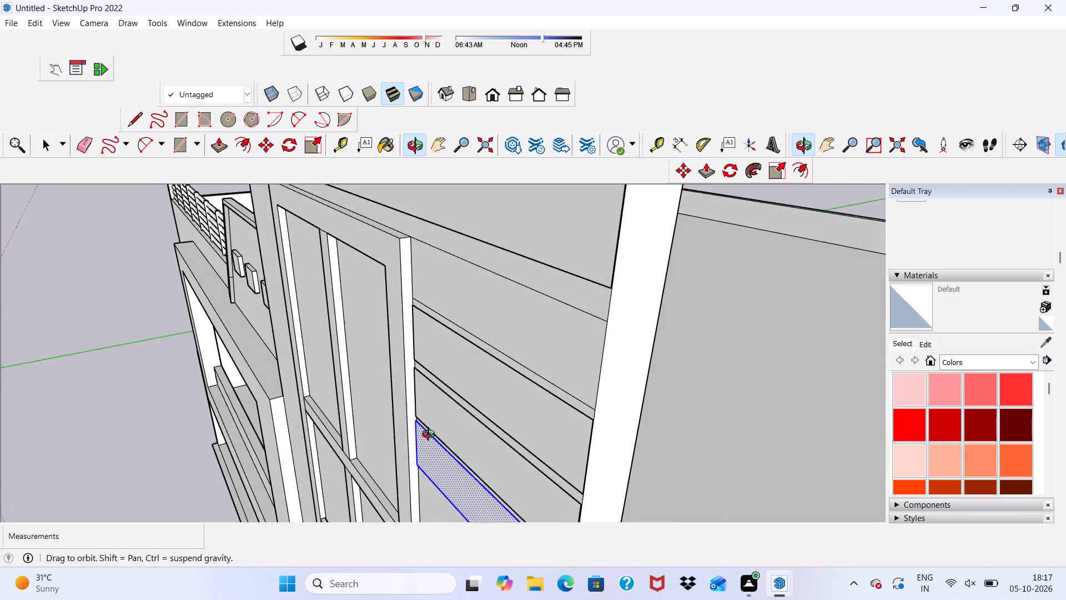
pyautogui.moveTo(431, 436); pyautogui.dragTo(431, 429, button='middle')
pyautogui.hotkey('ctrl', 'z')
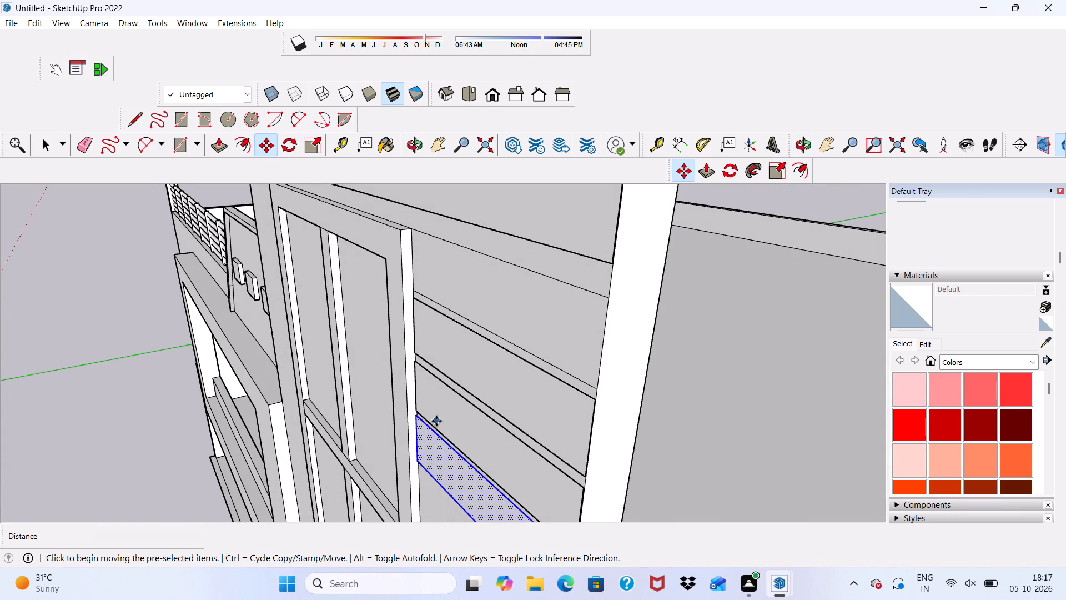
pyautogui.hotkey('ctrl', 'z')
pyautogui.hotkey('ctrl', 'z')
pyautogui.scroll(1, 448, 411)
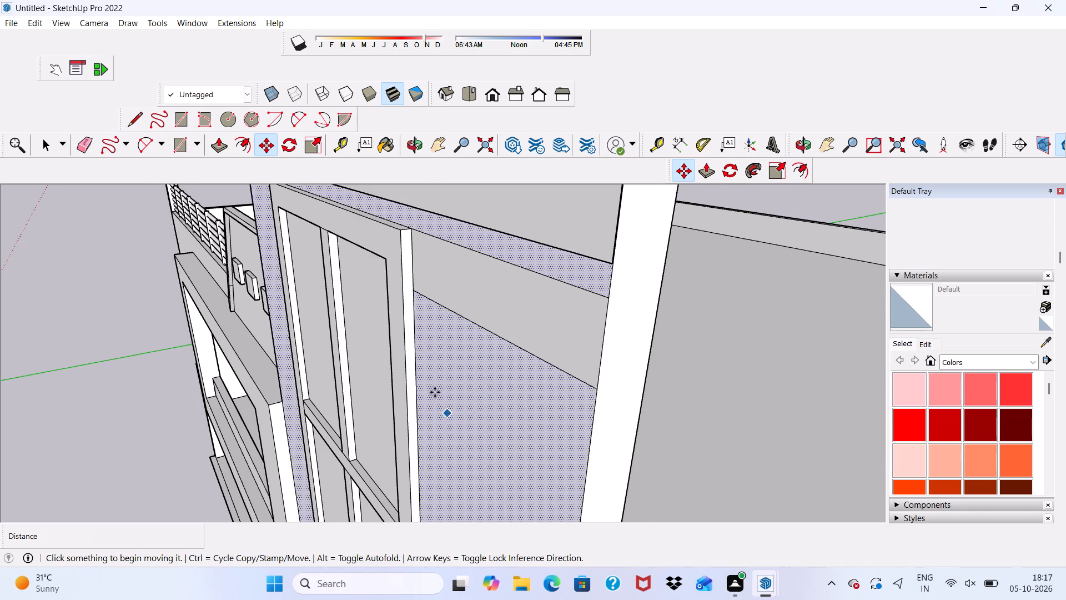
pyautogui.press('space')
# Copy the top strip face about 1' 4 15/16" down the projecting panel, leaving a thin gap below the original.
pyautogui.scroll(-5, 463, 372)
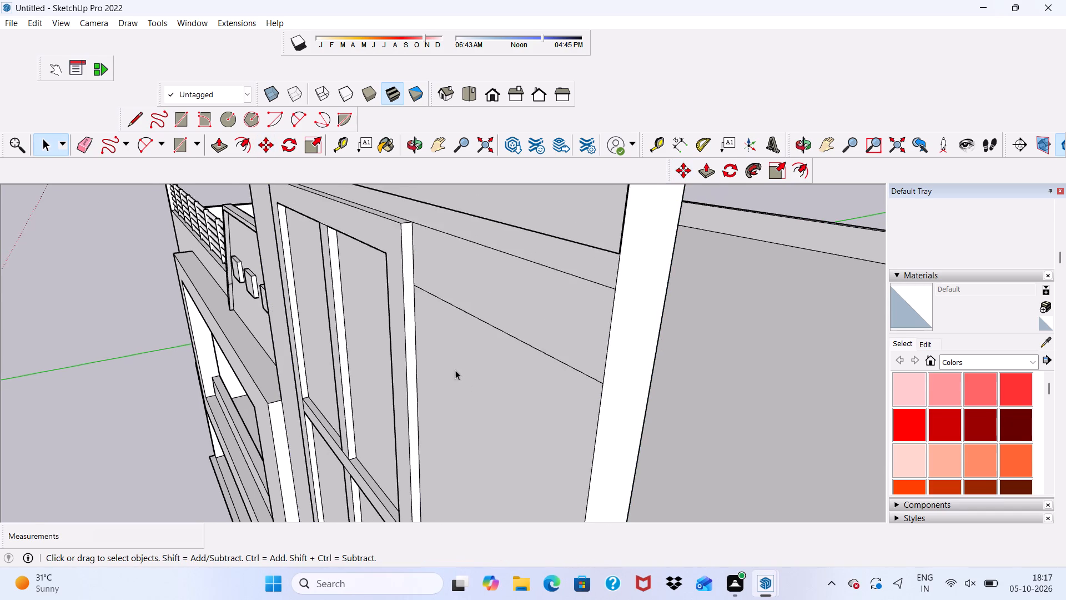
pyautogui.scroll(-3, 455, 370)
pyautogui.moveTo(472, 400); pyautogui.dragTo(626, 452, button='middle')
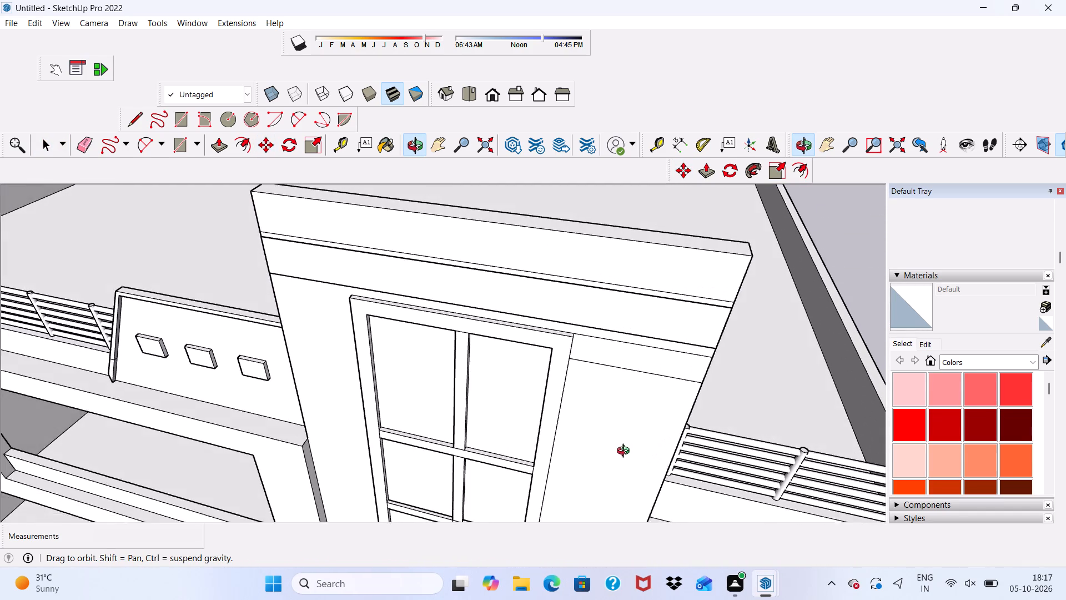
pyautogui.moveTo(626, 452); pyautogui.dragTo(621, 452, button='middle')
pyautogui.scroll(8, 605, 364)
pyautogui.moveTo(574, 306); pyautogui.dragTo(464, 354, button='middle')
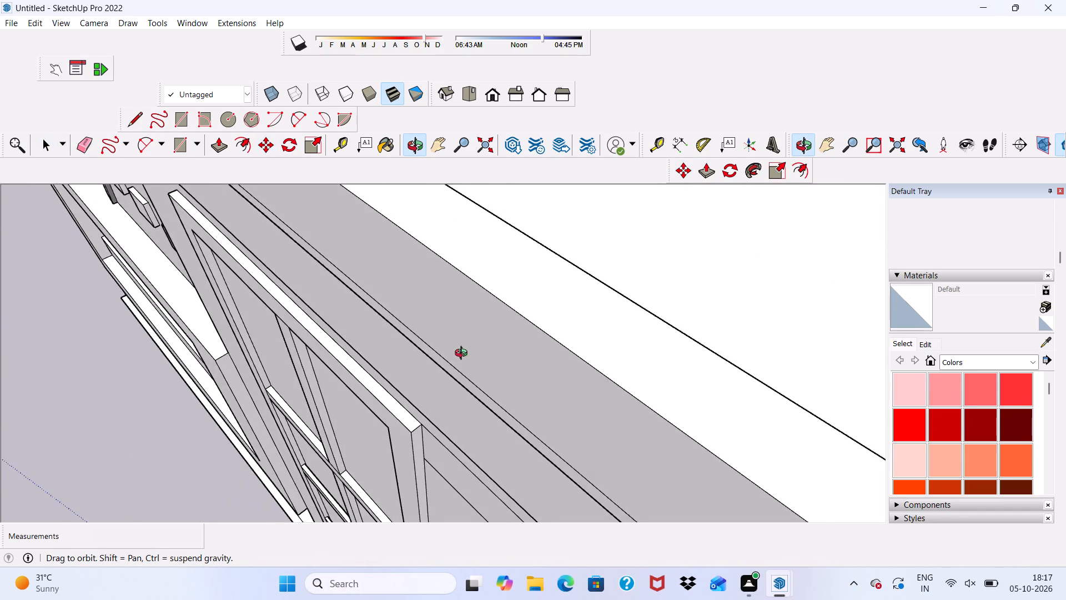
pyautogui.moveTo(464, 354); pyautogui.dragTo(509, 271, button='middle')
pyautogui.moveTo(514, 261); pyautogui.dragTo(517, 250, button='middle')
pyautogui.scroll(-6, 507, 239)
pyautogui.scroll(3, 489, 324)
pyautogui.click(560, 269)
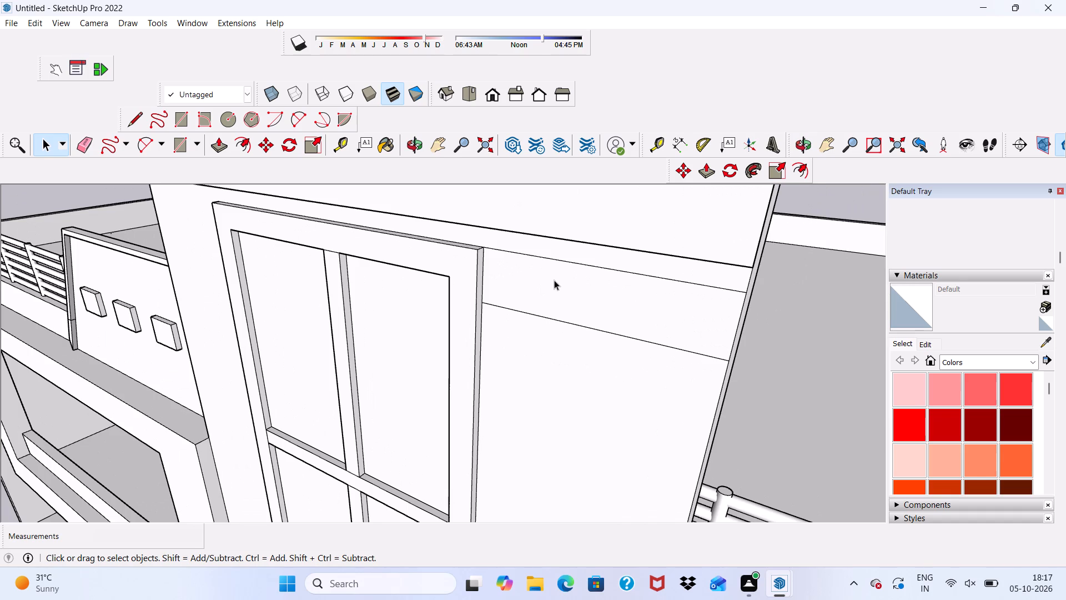
pyautogui.click(269, 141)
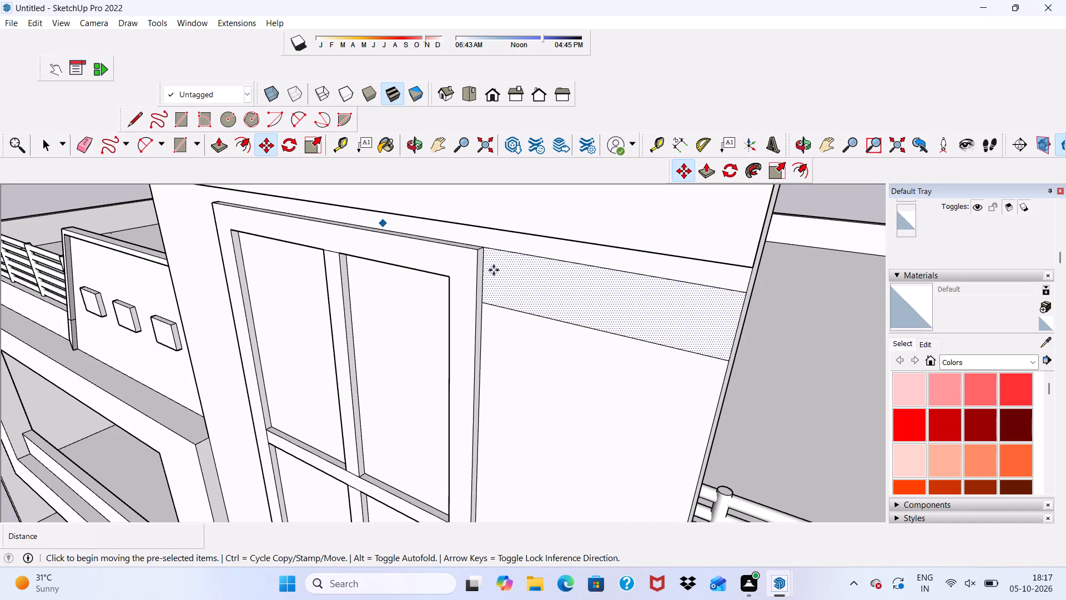
pyautogui.click(569, 298)
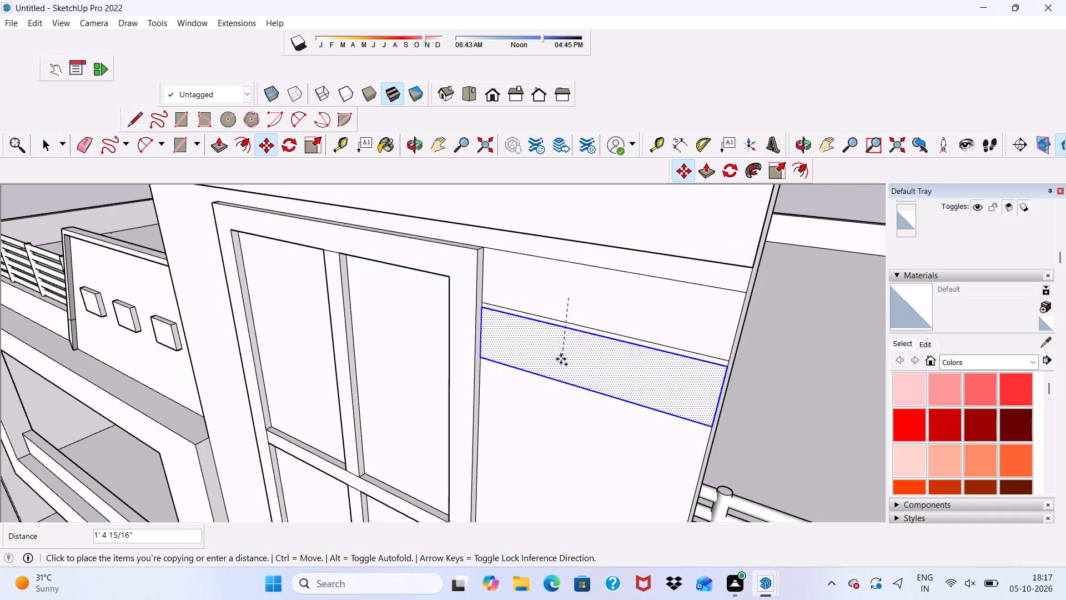
pyautogui.click(561, 359)
# Array the strip copy 20 times down the projecting panel beside the tall window.
pyautogui.hotkey('shift', '*')
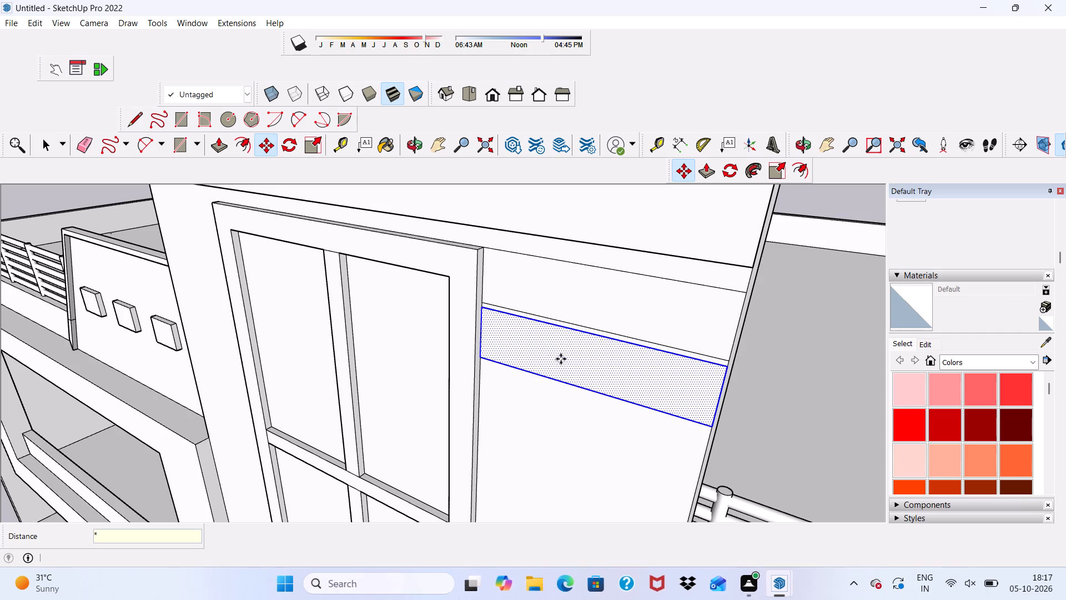
pyautogui.write('20')
pyautogui.press('Return')
pyautogui.scroll(-3, 560, 351)
pyautogui.scroll(1, 552, 341)
pyautogui.scroll(-4, 543, 322)
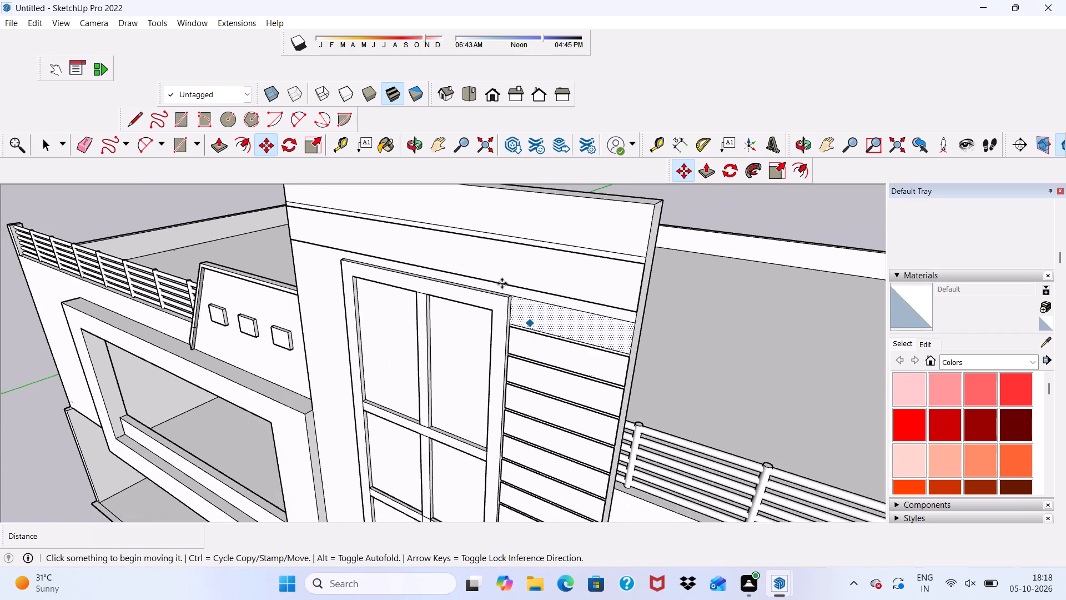
# Copy the lowest strip face about 1' 4 3/4" down the projecting panel, leaving a thin gap beneath the original.
pyautogui.scroll(-3, 502, 283)
pyautogui.scroll(1, 476, 295)
pyautogui.scroll(-2, 482, 303)
pyautogui.scroll(1, 494, 311)
pyautogui.scroll(-10, 545, 291)
pyautogui.scroll(13, 489, 511)
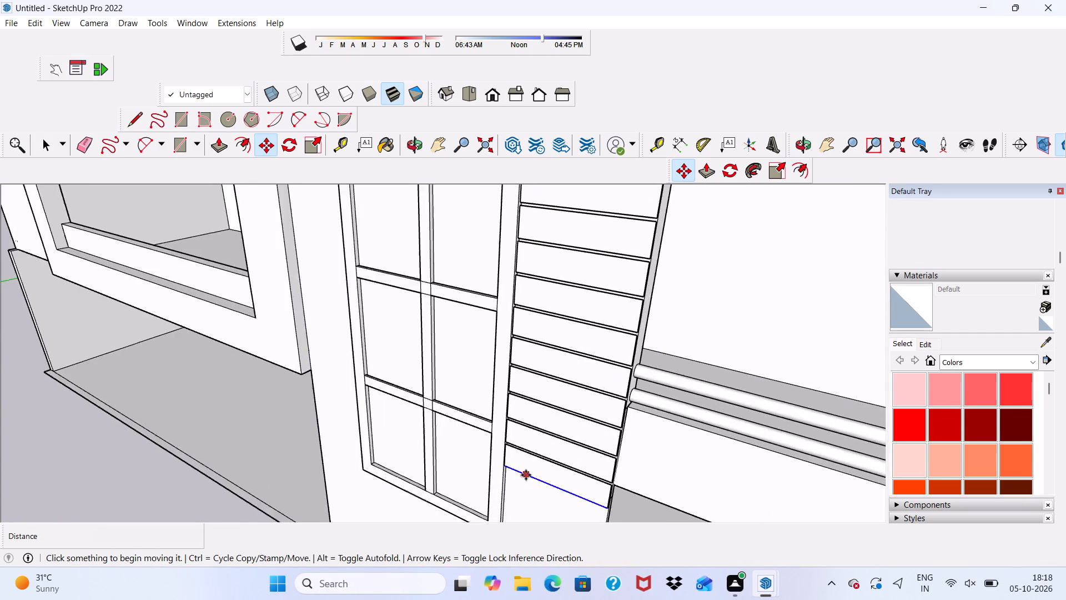
pyautogui.scroll(10, 526, 475)
pyautogui.click(540, 458)
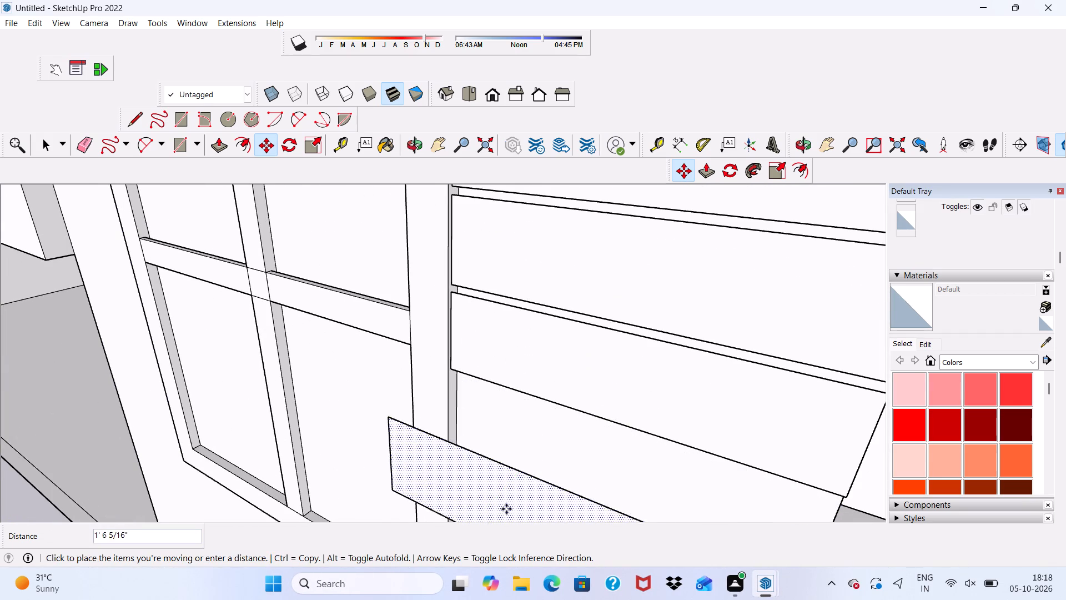
pyautogui.scroll(-4, 551, 467)
pyautogui.scroll(2, 541, 506)
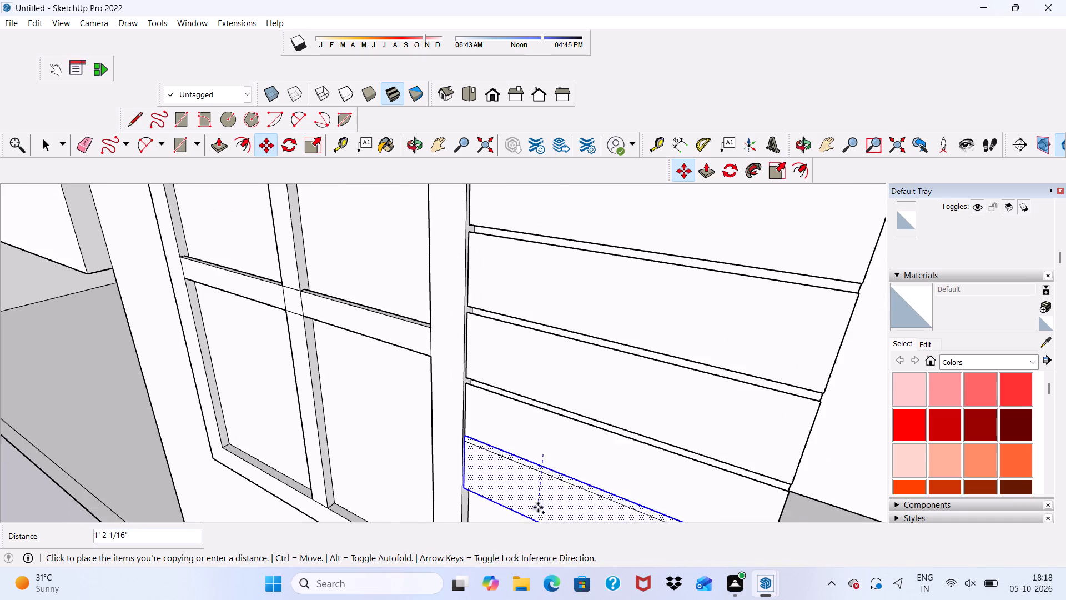
pyautogui.scroll(2, 537, 509)
pyautogui.scroll(-12, 521, 494)
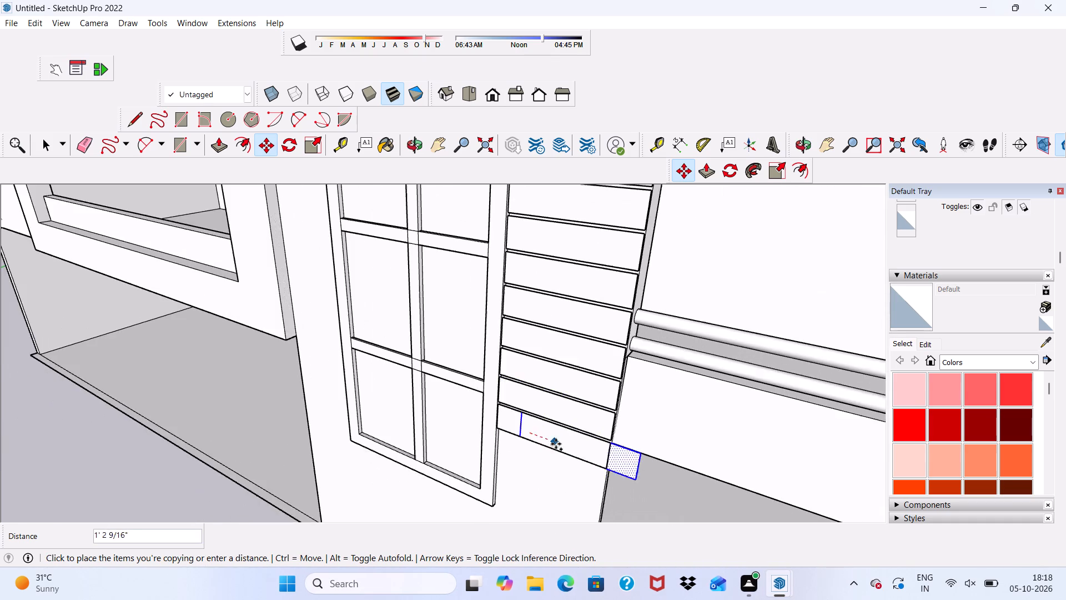
pyautogui.scroll(7, 526, 485)
pyautogui.scroll(4, 520, 437)
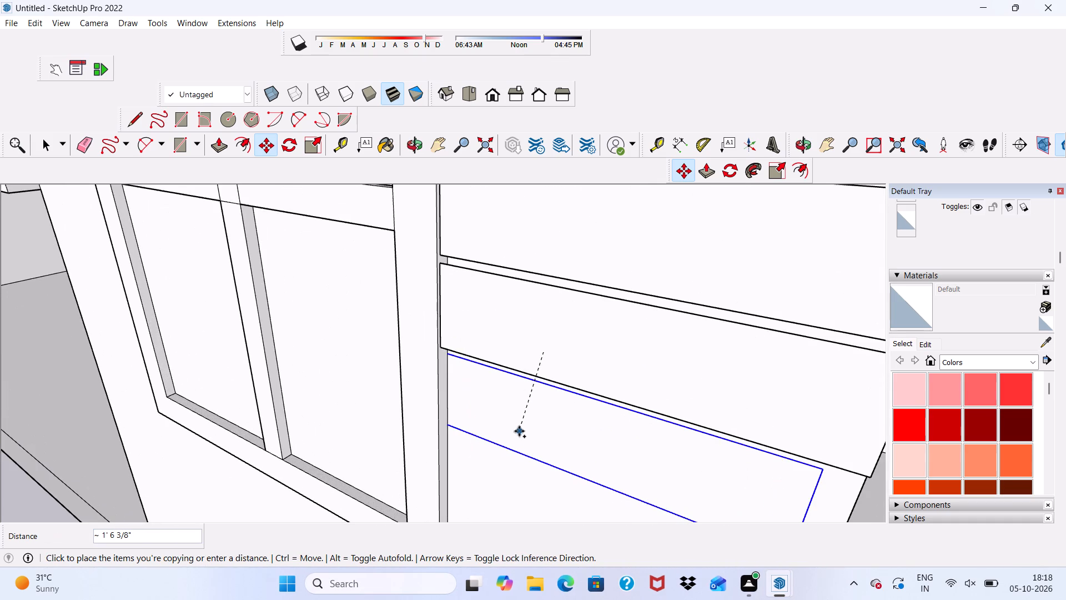
pyautogui.scroll(3, 519, 431)
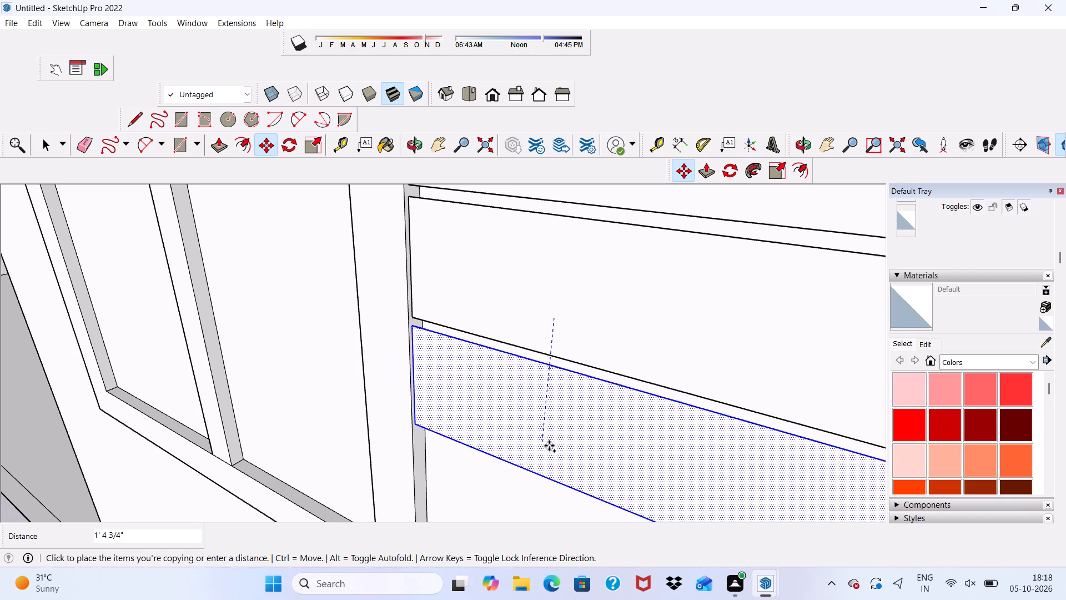
pyautogui.click(549, 446)
# Array the new strip copy 3 times down to the bottom of the tall window.
pyautogui.scroll(-4, 549, 446)
pyautogui.moveTo(550, 446); pyautogui.dragTo(626, 317, button='middle')
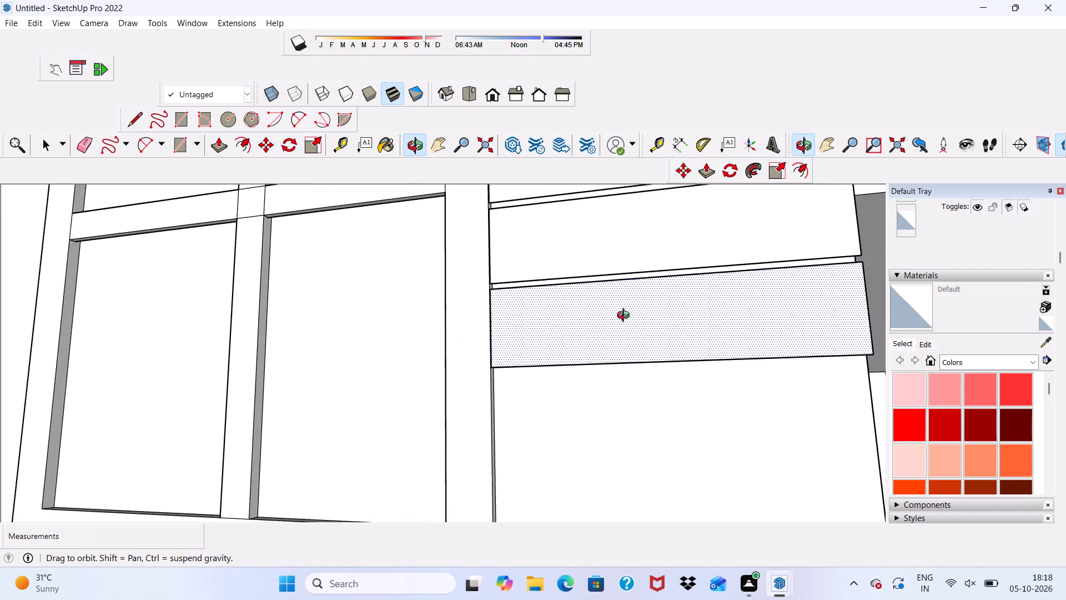
pyautogui.moveTo(626, 317); pyautogui.dragTo(627, 317, button='middle')
pyautogui.scroll(1, 632, 317)
pyautogui.hotkey('shift', '*')
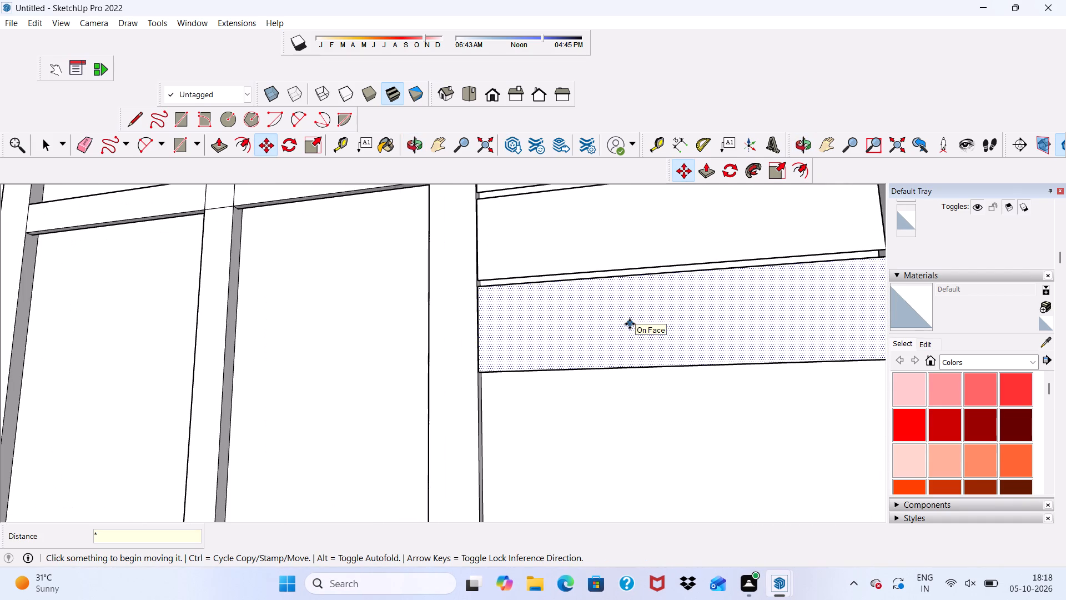
pyautogui.press('3')
pyautogui.press('Return')
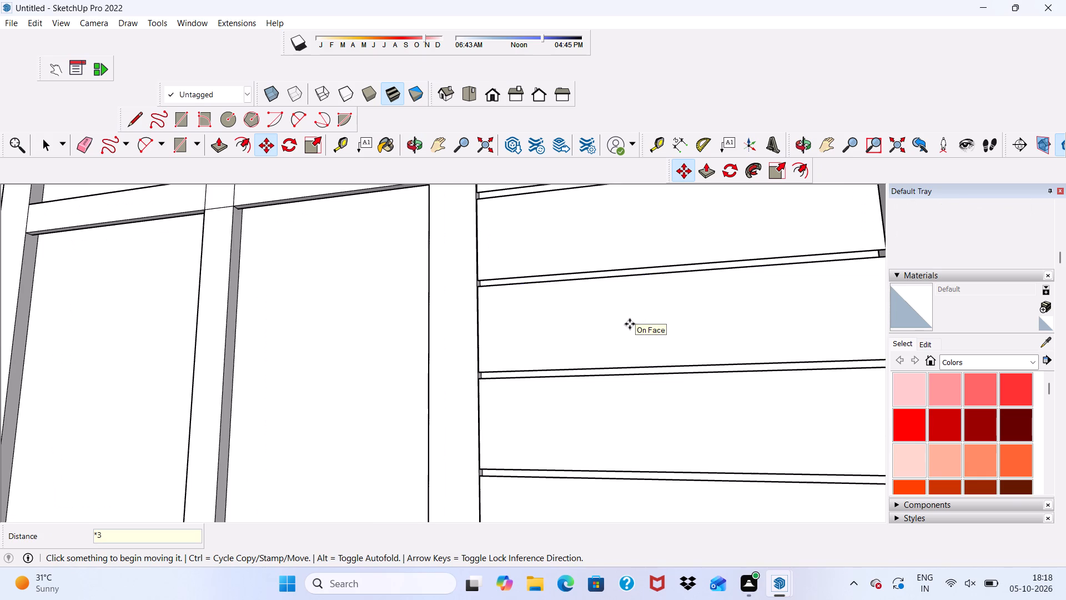
# Examine the completed strip column down to the window's base and the facade on both sides of the tall window.
pyautogui.scroll(-1, 625, 329)
pyautogui.scroll(1, 632, 334)
pyautogui.scroll(-5, 642, 339)
pyautogui.scroll(1, 622, 317)
pyautogui.scroll(-1, 622, 317)
pyautogui.scroll(1, 622, 317)
pyautogui.scroll(-3, 577, 296)
pyautogui.scroll(1, 568, 302)
pyautogui.scroll(-6, 567, 302)
pyautogui.scroll(5, 567, 395)
pyautogui.moveTo(567, 395); pyautogui.dragTo(567, 399, button='middle')
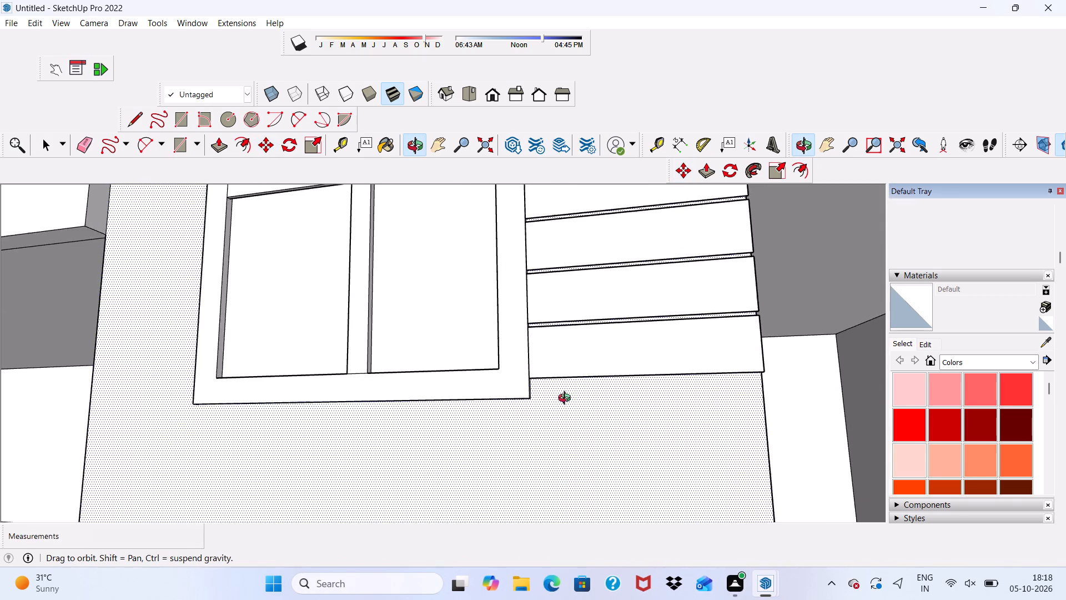
pyautogui.moveTo(567, 399); pyautogui.dragTo(562, 422, button='middle')
pyautogui.press('space')
pyautogui.scroll(-8, 333, 342)
pyautogui.scroll(1, 446, 358)
pyautogui.scroll(-1, 465, 375)
pyautogui.scroll(1, 397, 281)
pyautogui.scroll(-2, 394, 293)
pyautogui.scroll(1, 394, 326)
pyautogui.scroll(-10, 400, 346)
pyautogui.scroll(4, 318, 227)
pyautogui.scroll(-3, 316, 228)
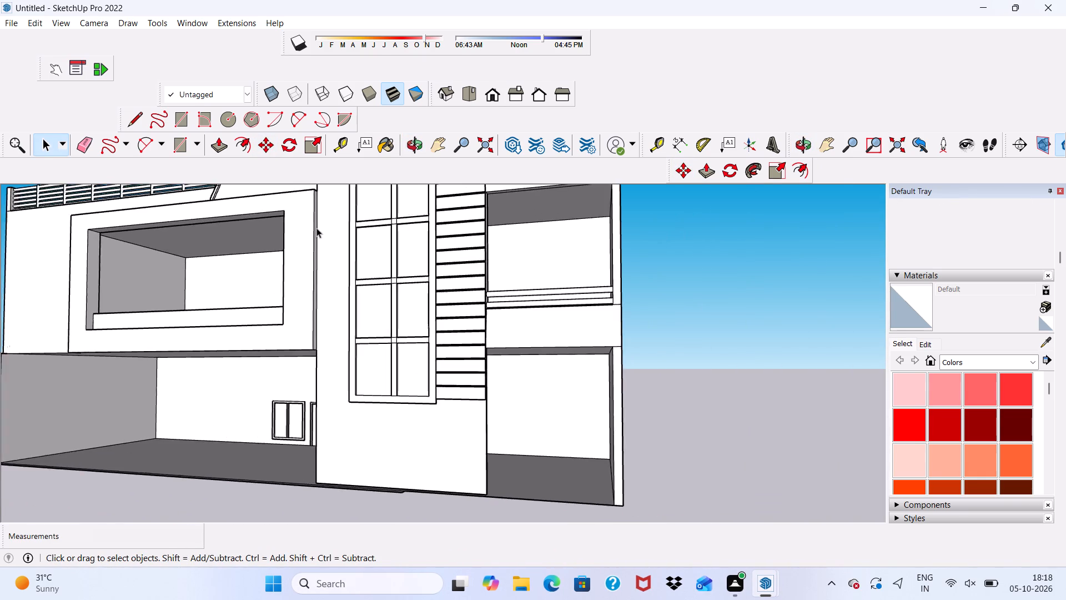
pyautogui.scroll(-3, 316, 228)
pyautogui.moveTo(298, 263); pyautogui.dragTo(512, 395, button='middle')
pyautogui.middleClick(512, 396)
pyautogui.scroll(5, 436, 271)
pyautogui.scroll(-4, 416, 327)
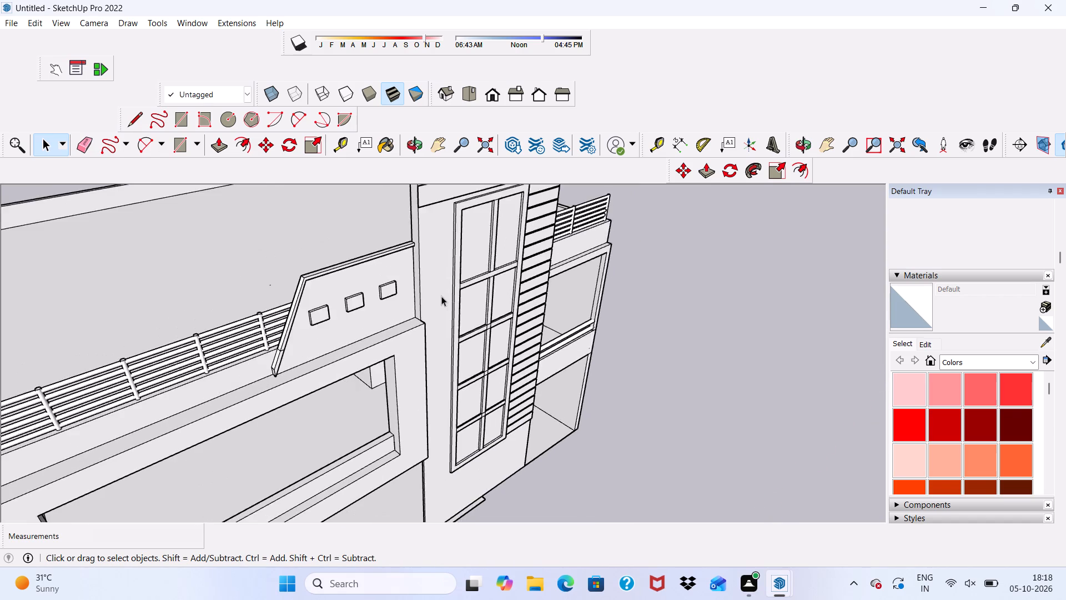
pyautogui.scroll(-2, 441, 296)
pyautogui.scroll(10, 441, 231)
pyautogui.moveTo(451, 232); pyautogui.dragTo(354, 169, button='middle')
pyautogui.middleClick(354, 169)
pyautogui.scroll(2, 233, 146)
# Draw a strip rectangle on the blank side of the projecting panel, from the window frame's upper outer corner toward the panel's edge.
pyautogui.click(175, 119)
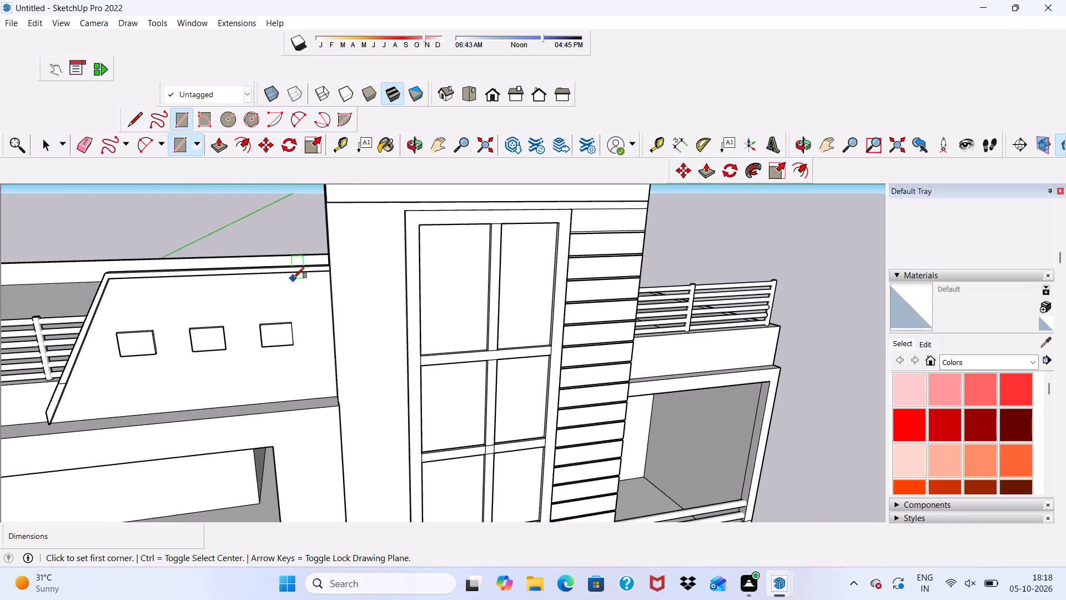
pyautogui.scroll(3, 292, 358)
pyautogui.scroll(4, 393, 365)
pyautogui.scroll(-1, 383, 334)
pyautogui.scroll(1, 388, 356)
pyautogui.scroll(-4, 397, 374)
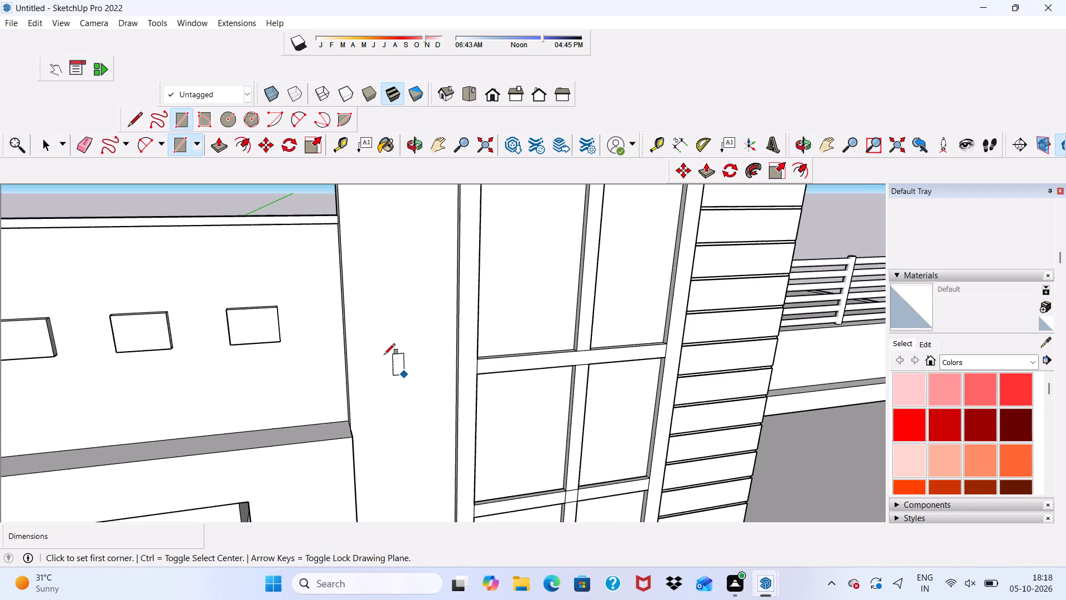
pyautogui.scroll(-4, 384, 354)
pyautogui.scroll(8, 391, 231)
pyautogui.scroll(8, 486, 251)
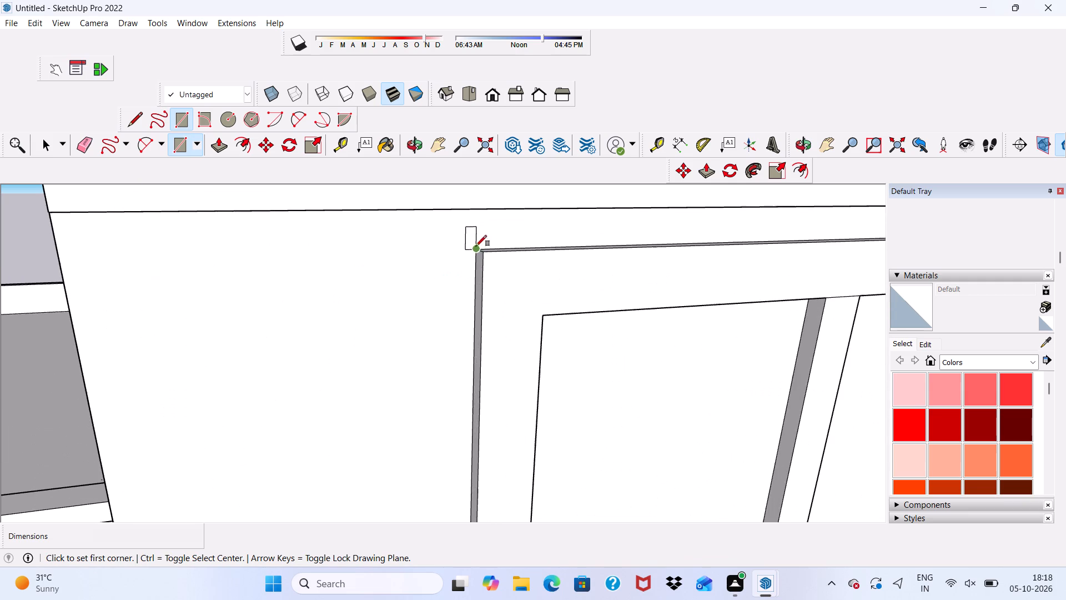
pyautogui.scroll(6, 459, 250)
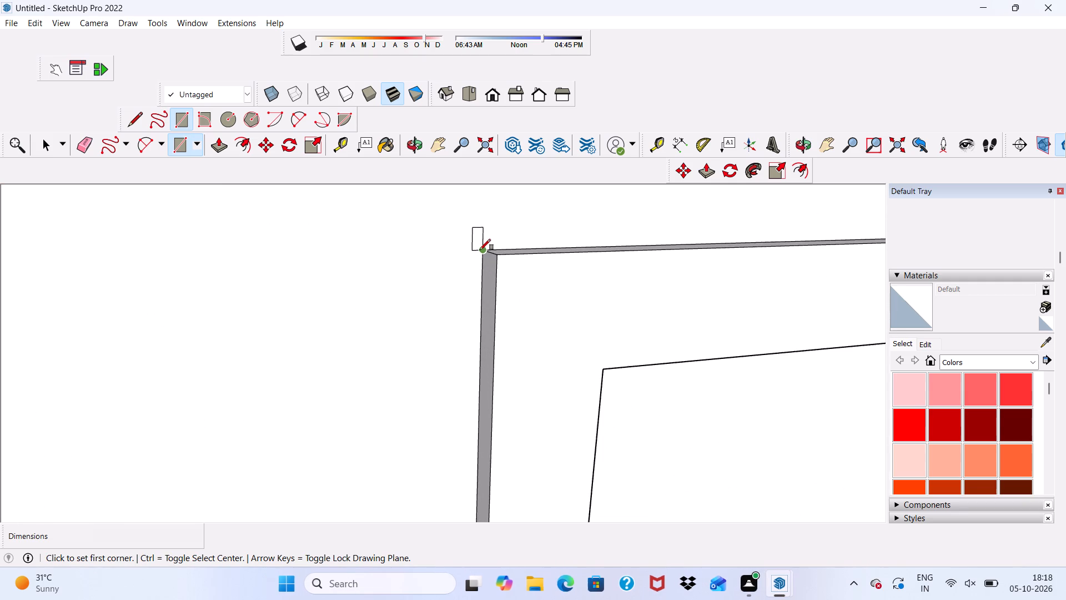
pyautogui.click(481, 251)
pyautogui.scroll(-7, 348, 301)
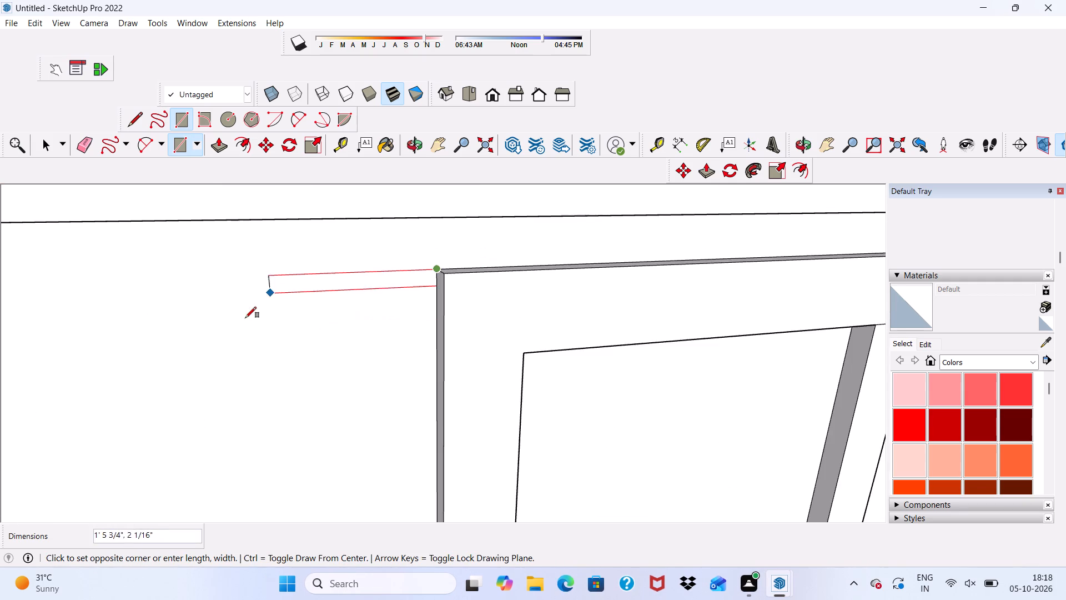
pyautogui.scroll(-2, 245, 318)
pyautogui.scroll(1, 105, 356)
pyautogui.scroll(3, 24, 357)
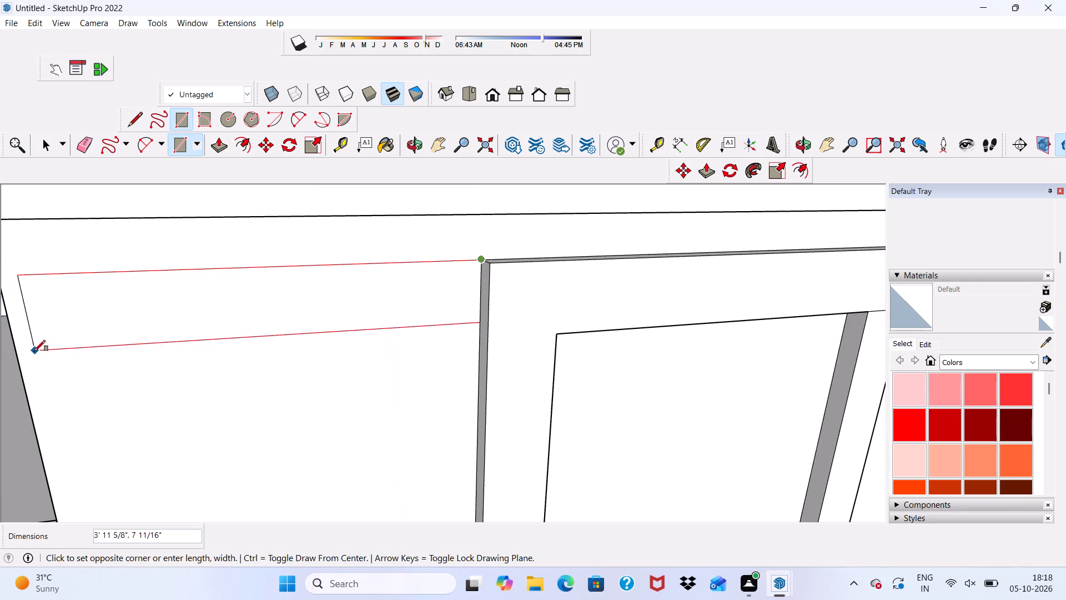